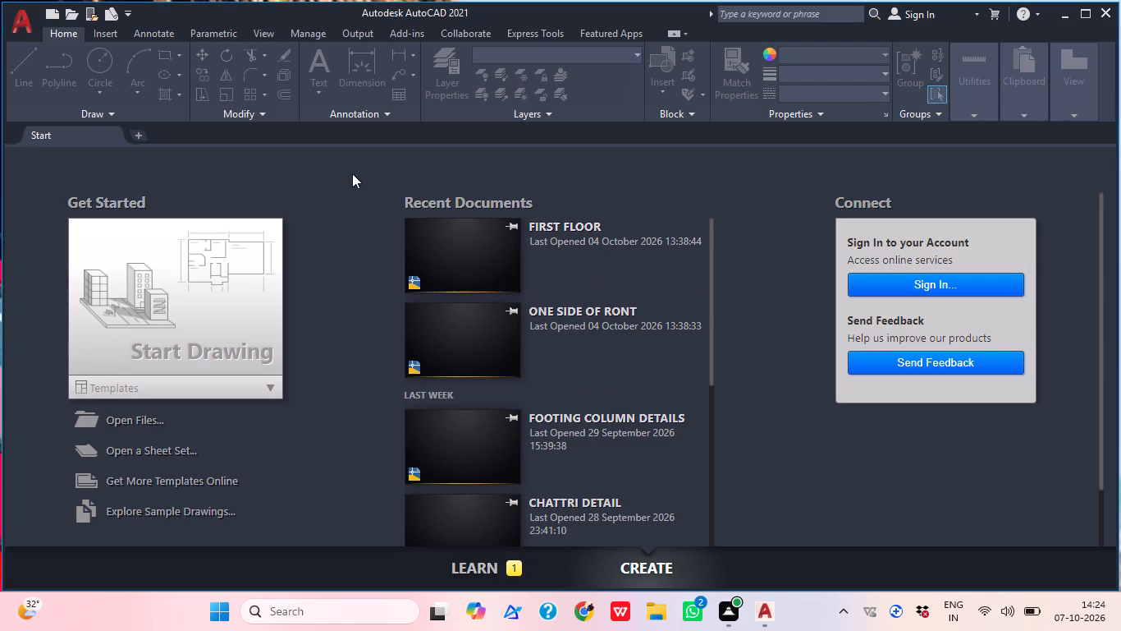
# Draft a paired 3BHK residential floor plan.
# Start a new blank drawing.
pyautogui.click(174, 271)
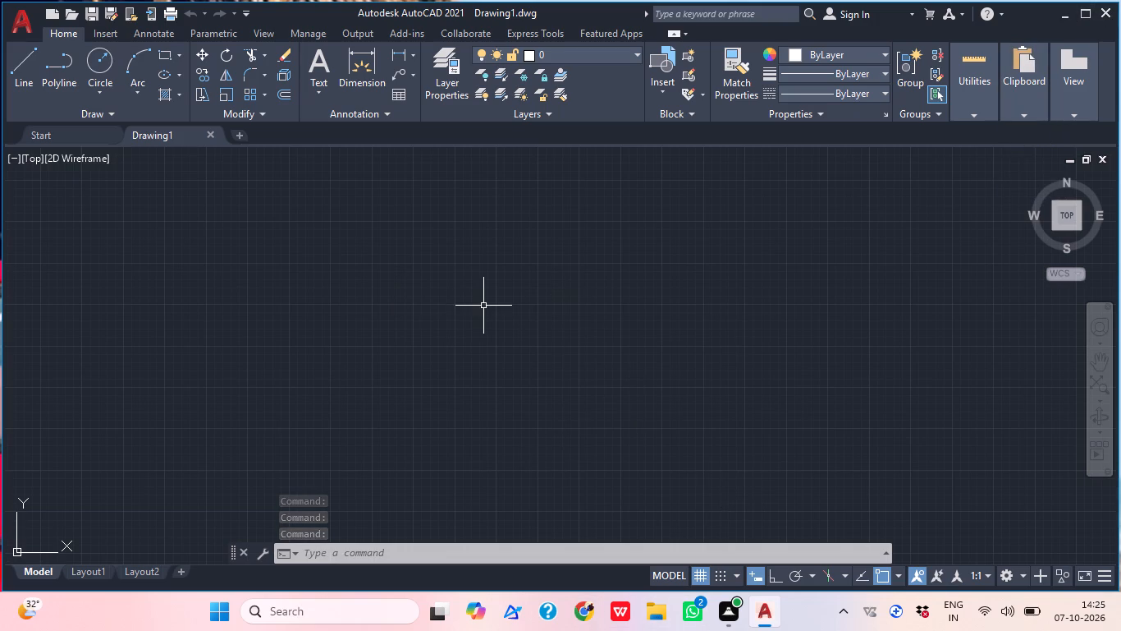
# Configure the drawing units to Engineering length with 0'-0" precision and an insertion scale of Inches.
pyautogui.write('un')
pyautogui.press('space')
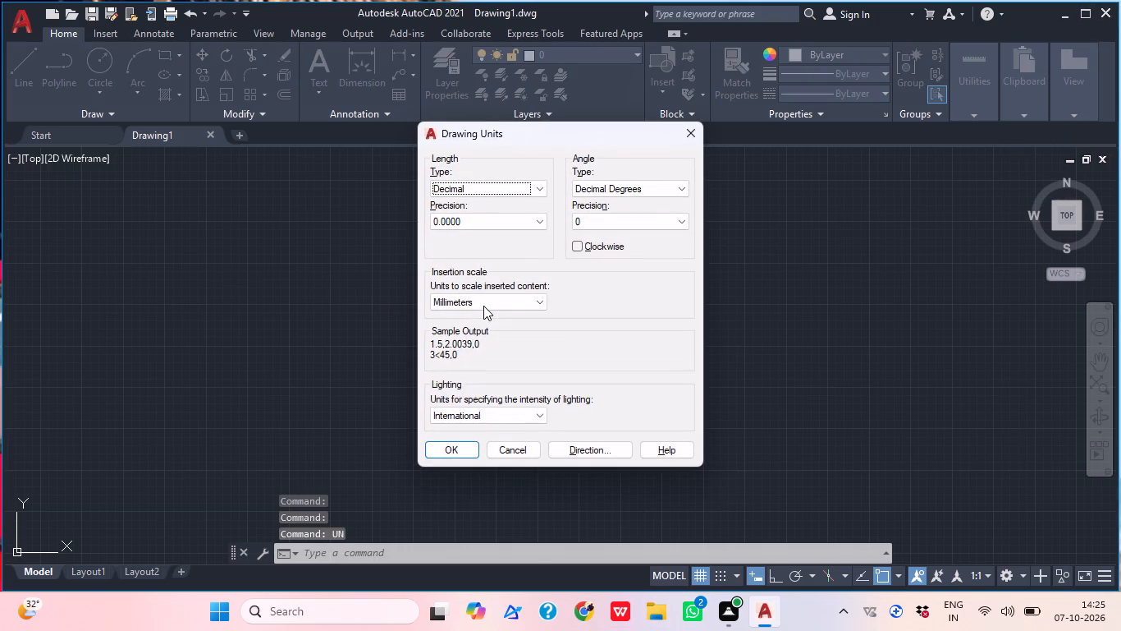
pyautogui.click(473, 188)
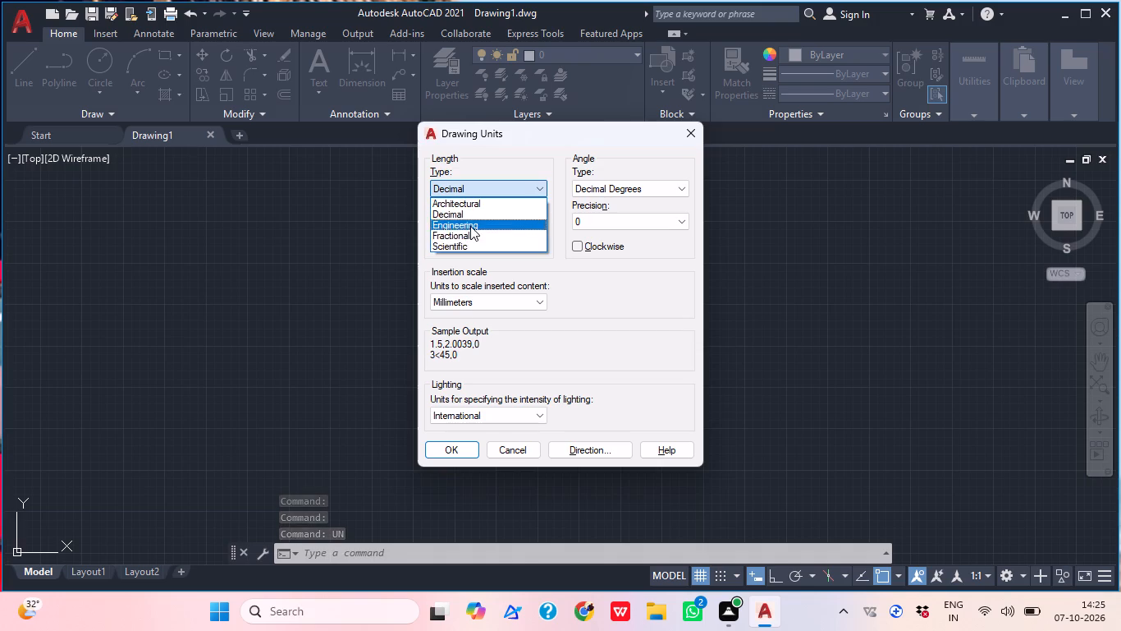
pyautogui.tripleClick(470, 226)
pyautogui.click(469, 226)
pyautogui.click(461, 238)
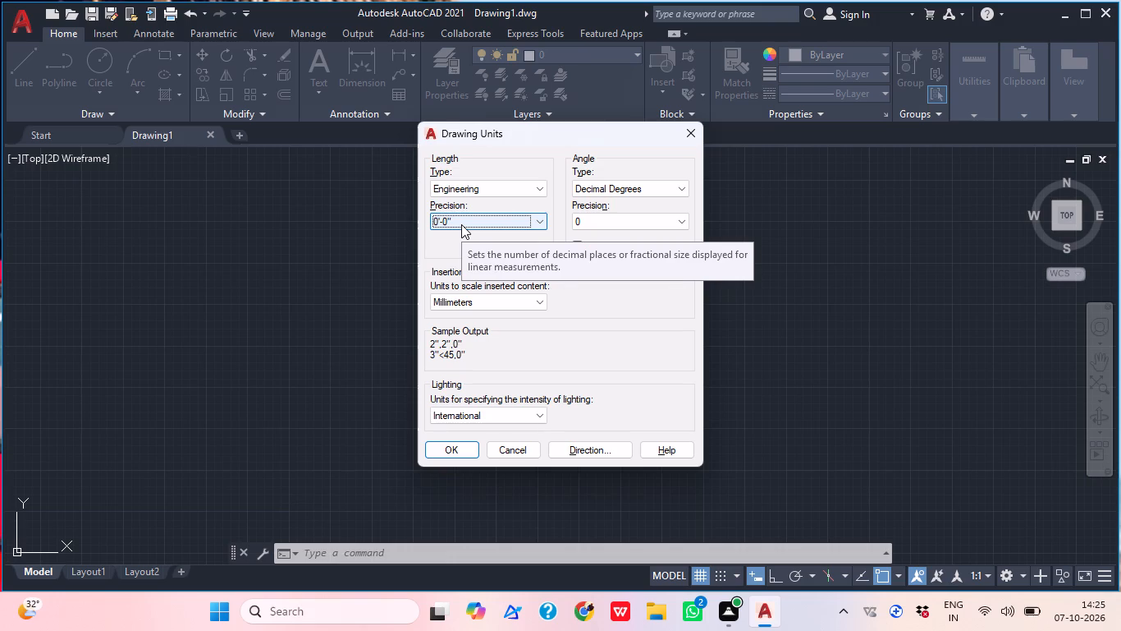
pyautogui.click(427, 246)
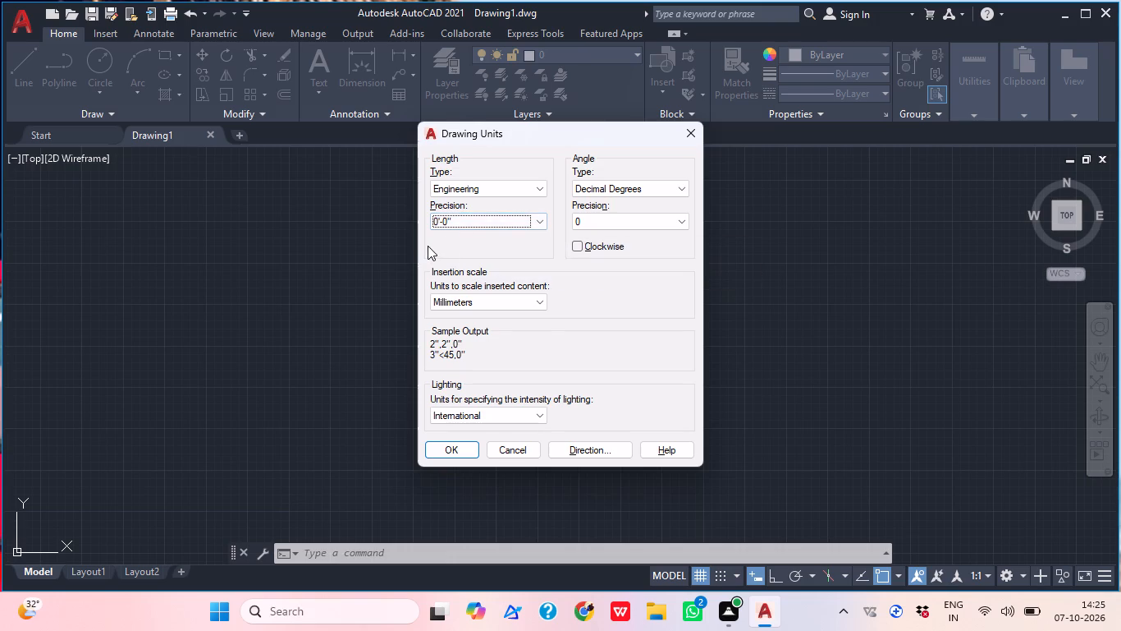
pyautogui.click(477, 308)
pyautogui.click(461, 329)
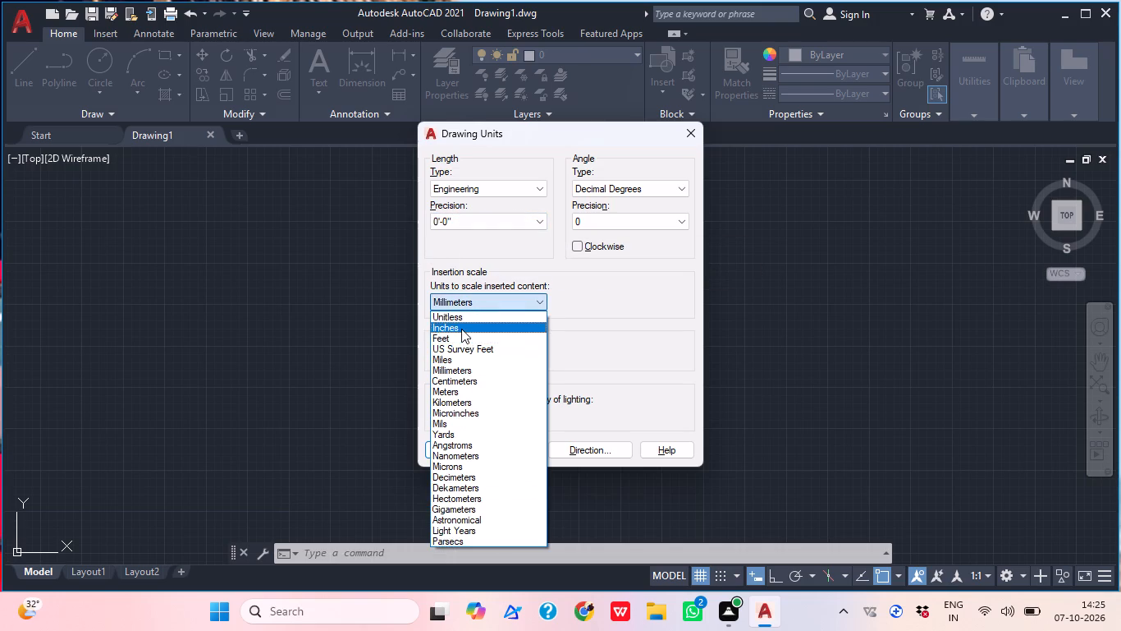
pyautogui.click(466, 444)
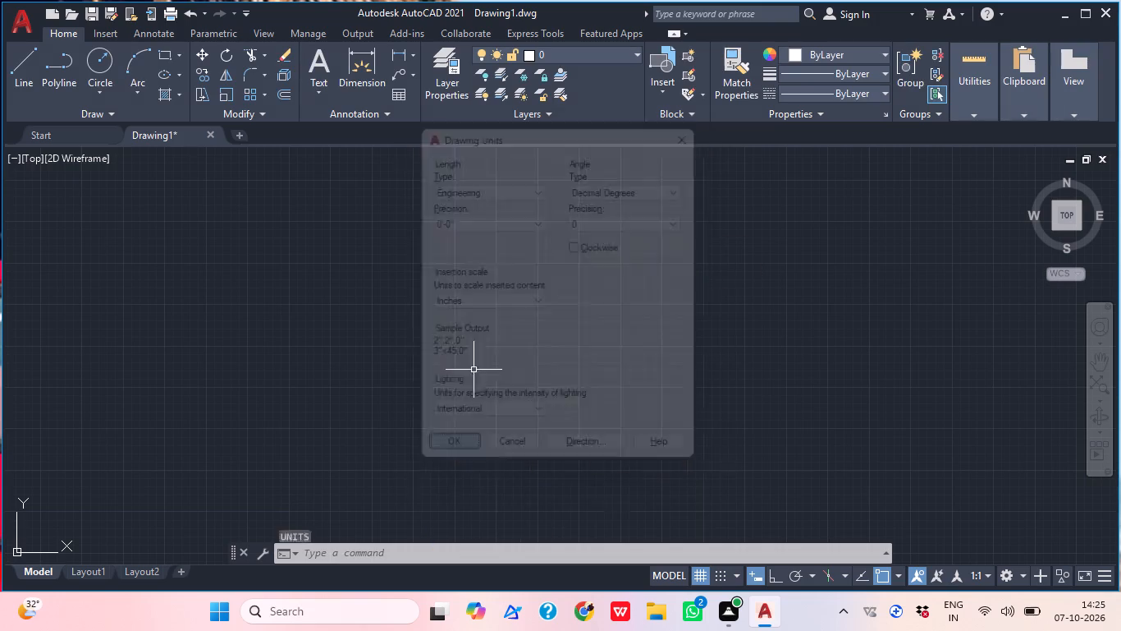
# Modify the ISO-25 dimension style's primary units to Engineering format with 0'-0" precision.
pyautogui.write('d')
pyautogui.press('space')
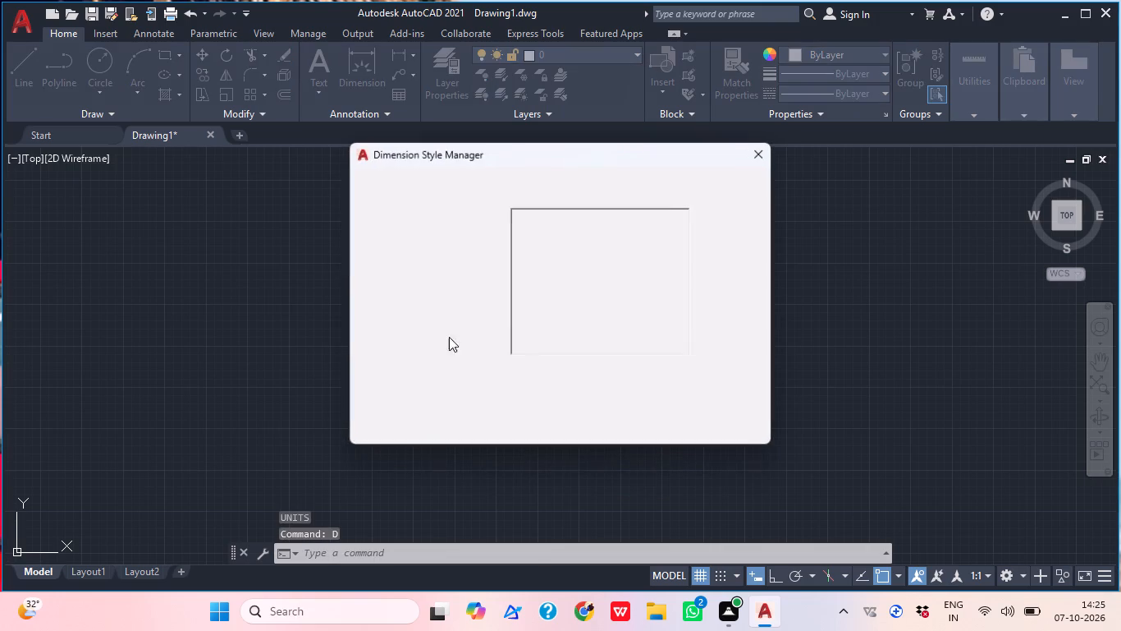
pyautogui.click(711, 268)
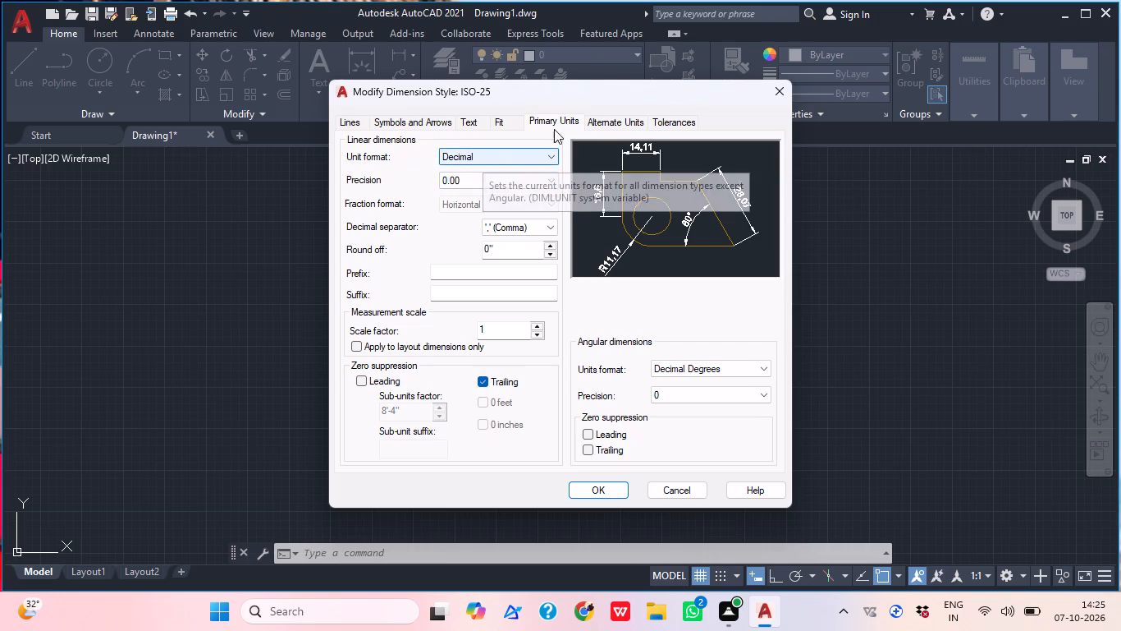
pyautogui.doubleClick(519, 156)
pyautogui.click(492, 161)
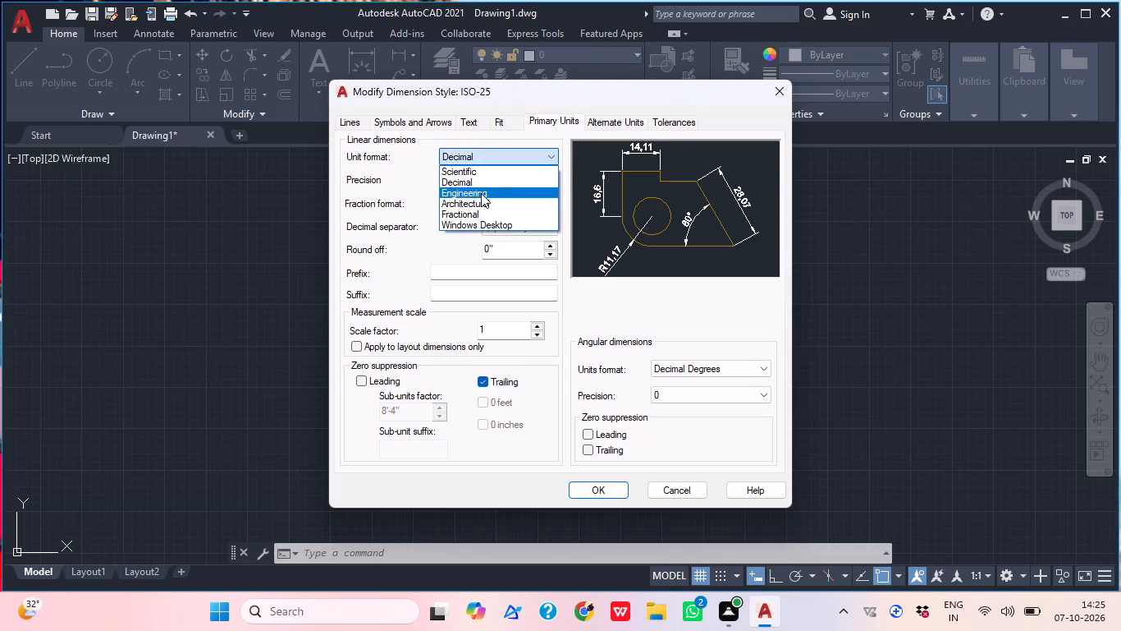
pyautogui.click(475, 199)
pyautogui.click(484, 161)
pyautogui.tripleClick(488, 176)
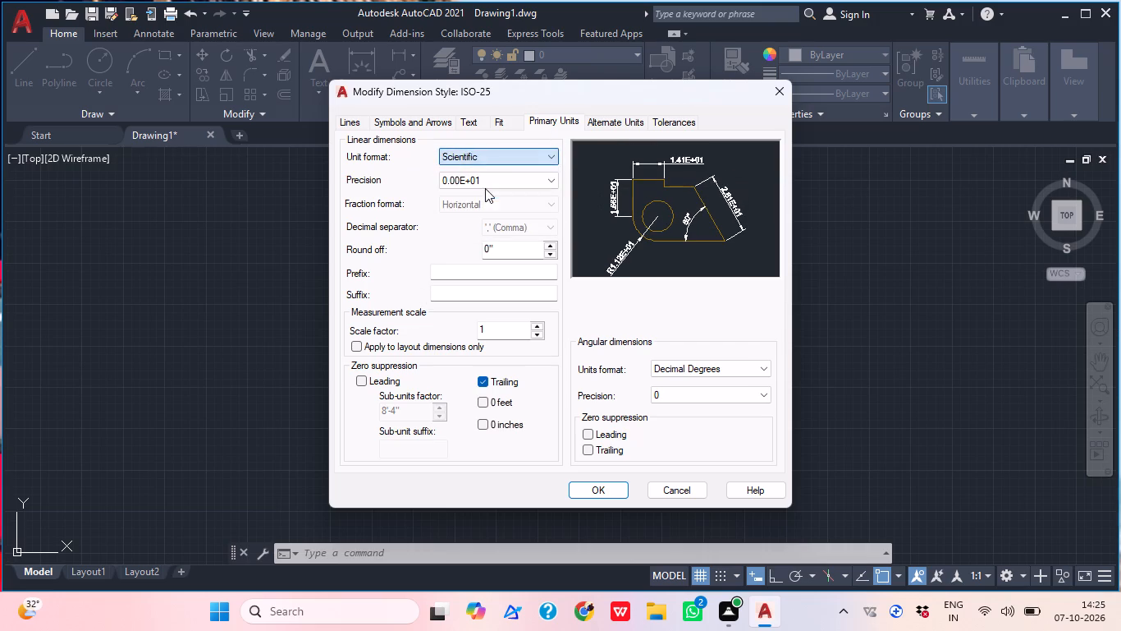
pyautogui.moveTo(492, 141); pyautogui.dragTo(498, 133)
pyautogui.click(484, 165)
pyautogui.click(486, 159)
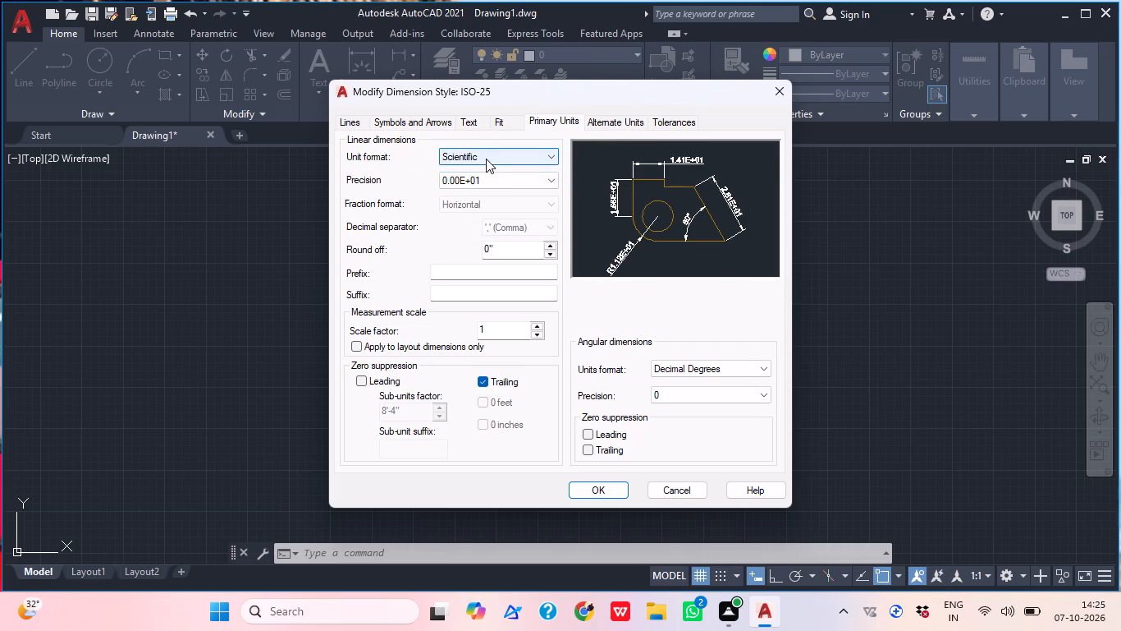
pyautogui.doubleClick(478, 195)
pyautogui.click(481, 190)
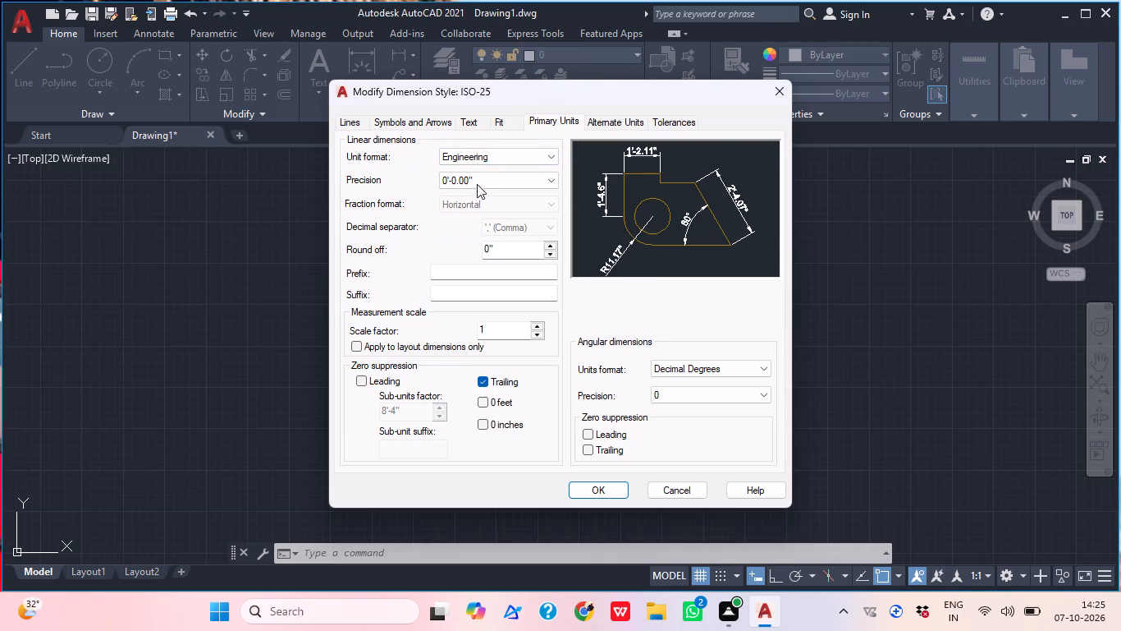
pyautogui.click(477, 178)
pyautogui.click(469, 191)
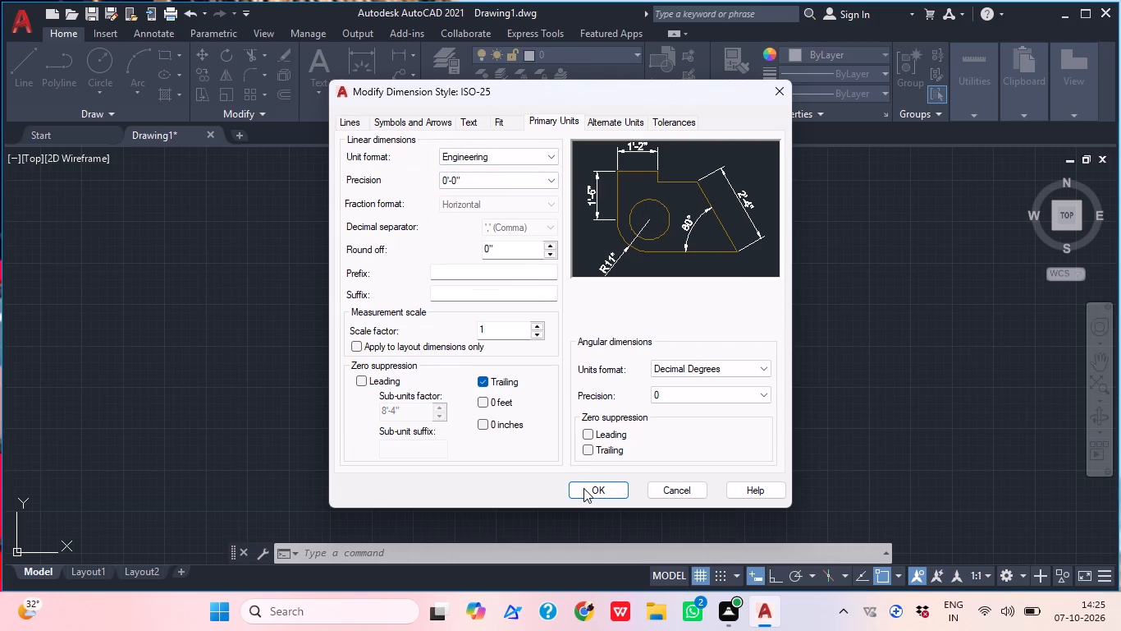
pyautogui.click(582, 491)
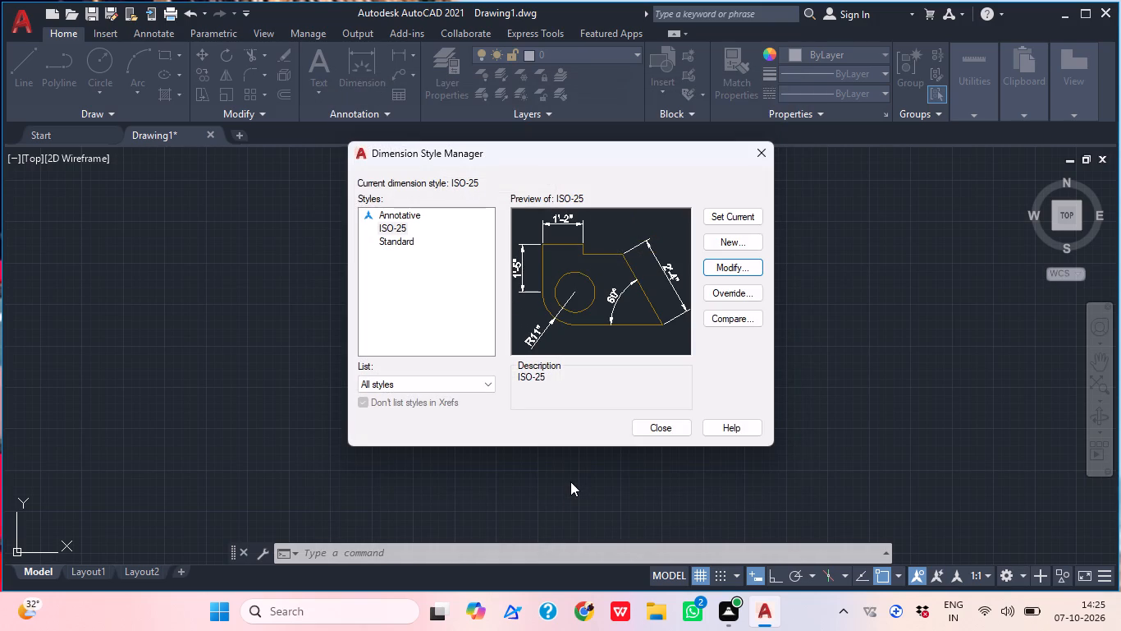
# Make ISO-25 the current dimension style and close the Dimension Style Manager.
pyautogui.moveTo(740, 219); pyautogui.dragTo(755, 212)
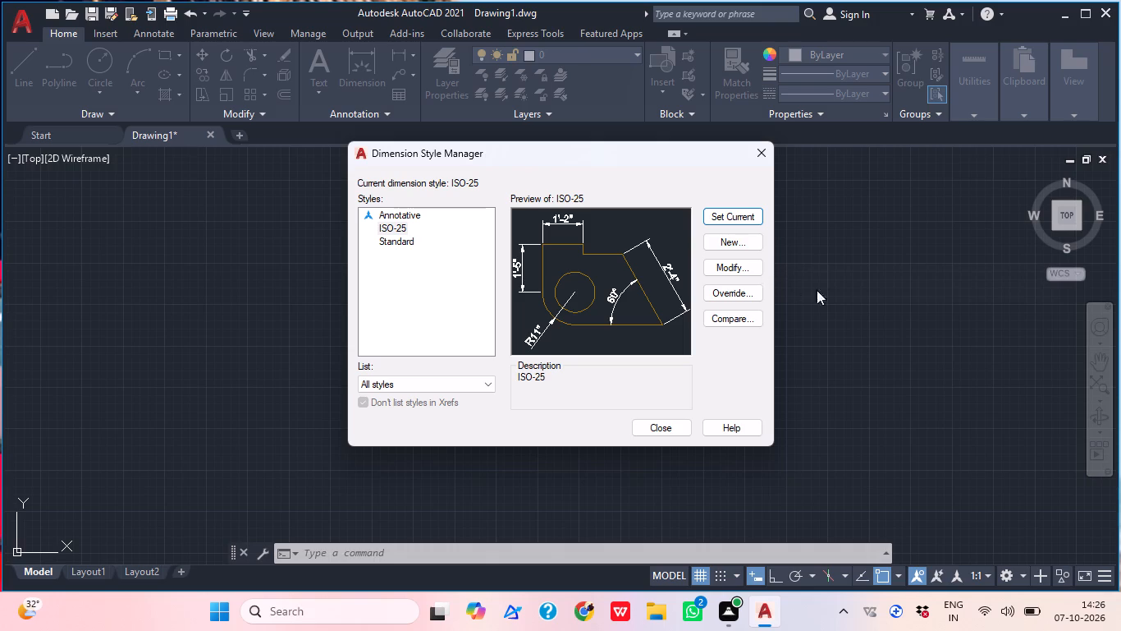
pyautogui.click(739, 215)
pyautogui.doubleClick(739, 221)
pyautogui.click(739, 211)
pyautogui.click(762, 146)
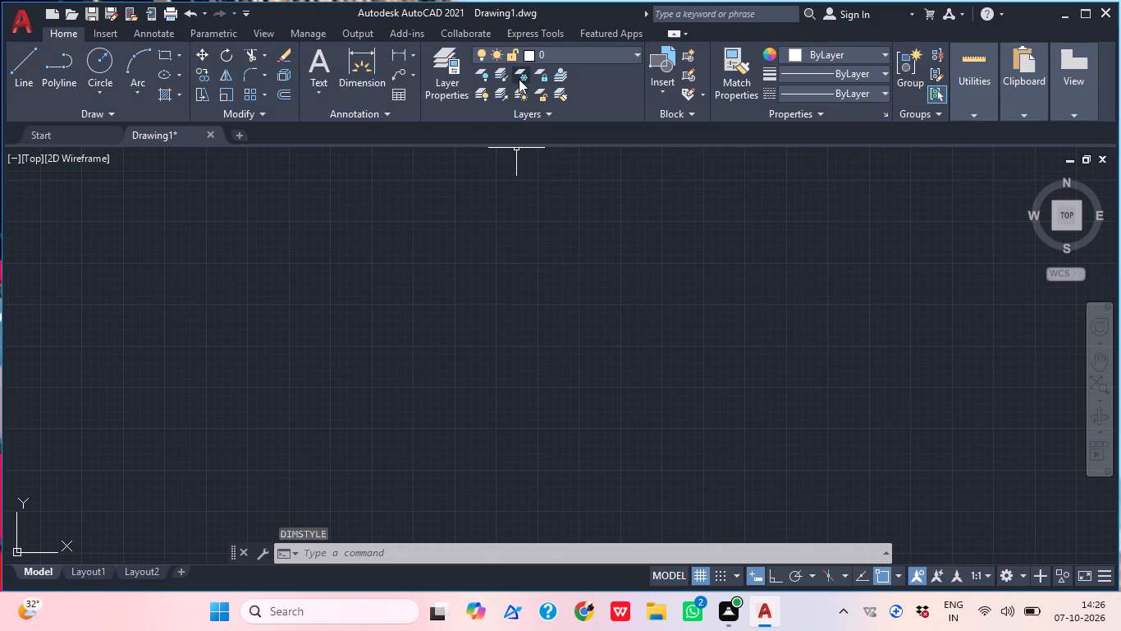
# Create a layer named wall in the layer properties and give it the colour magenta.
pyautogui.click(454, 92)
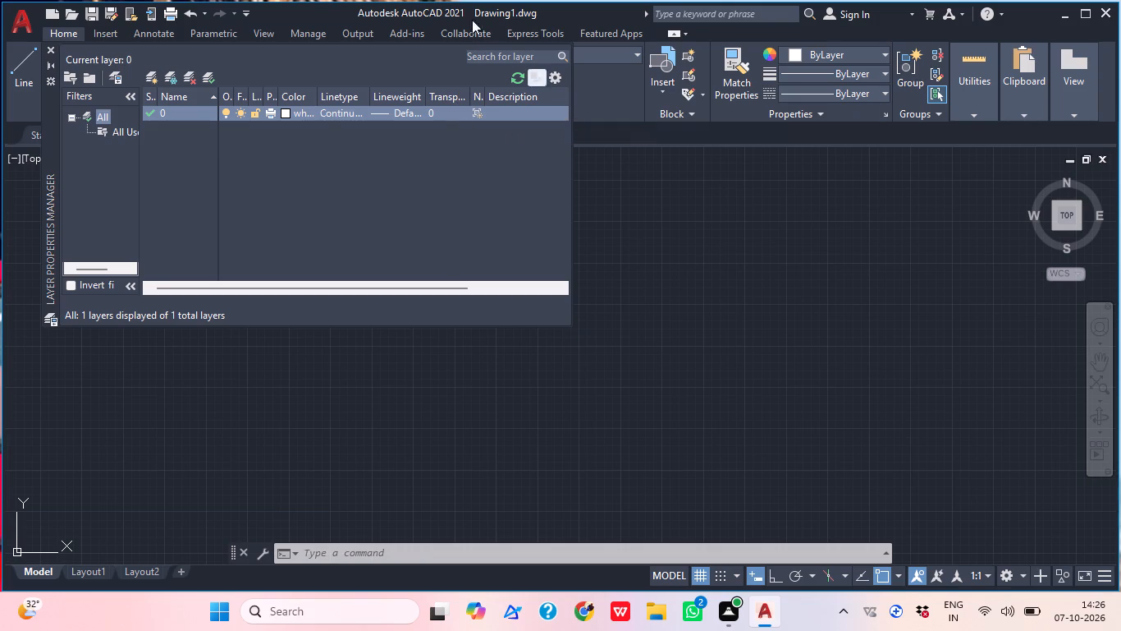
pyautogui.click(155, 75)
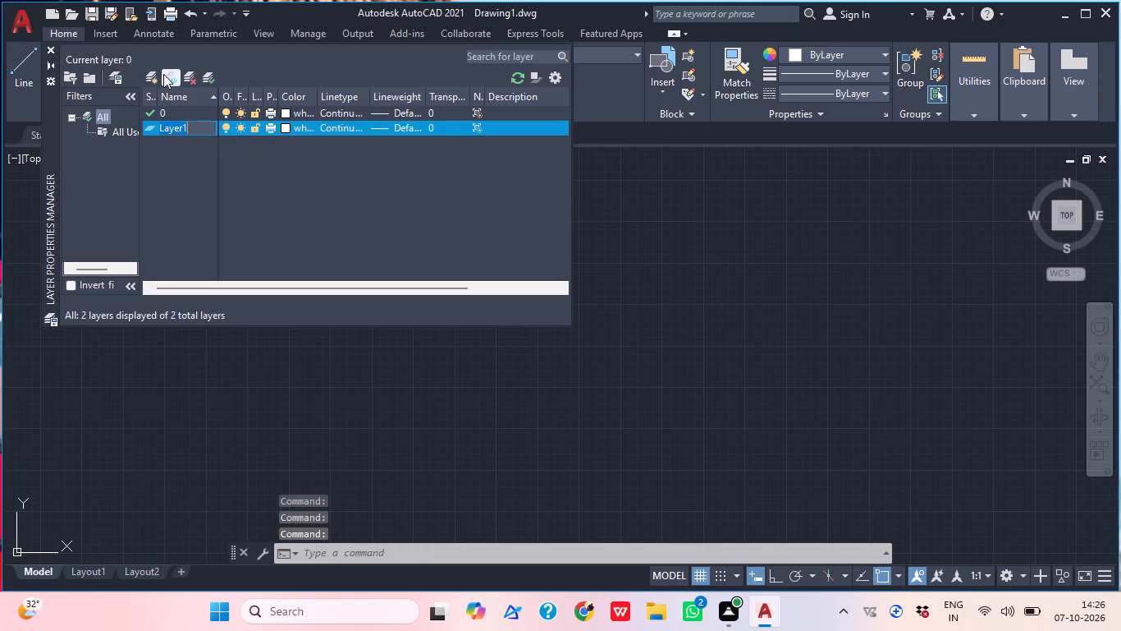
pyautogui.write('wall')
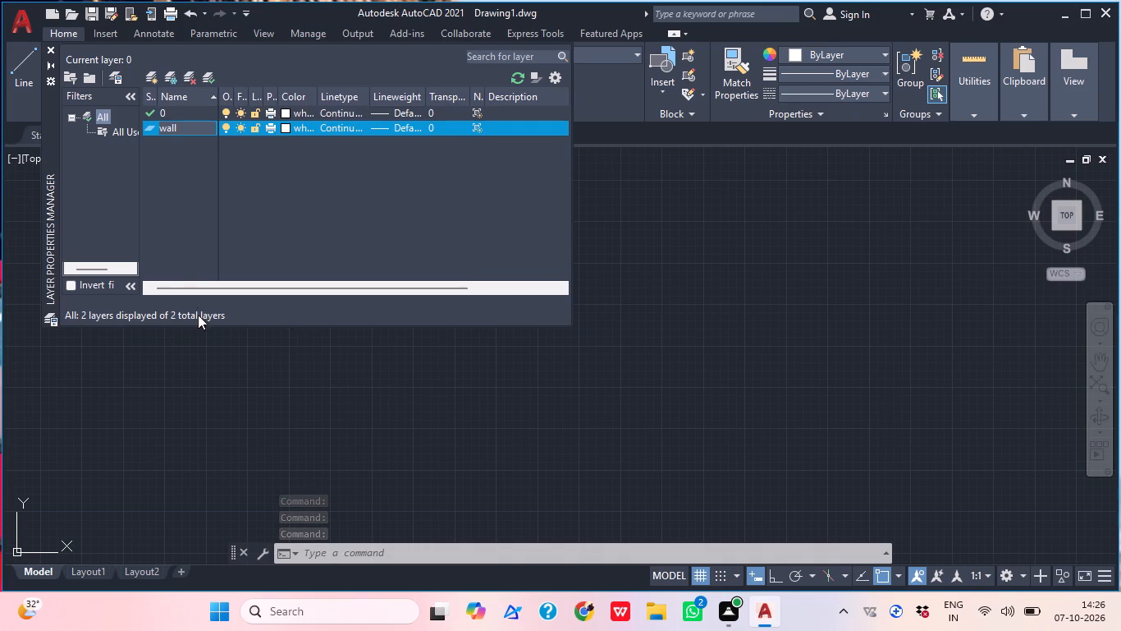
pyautogui.click(283, 127)
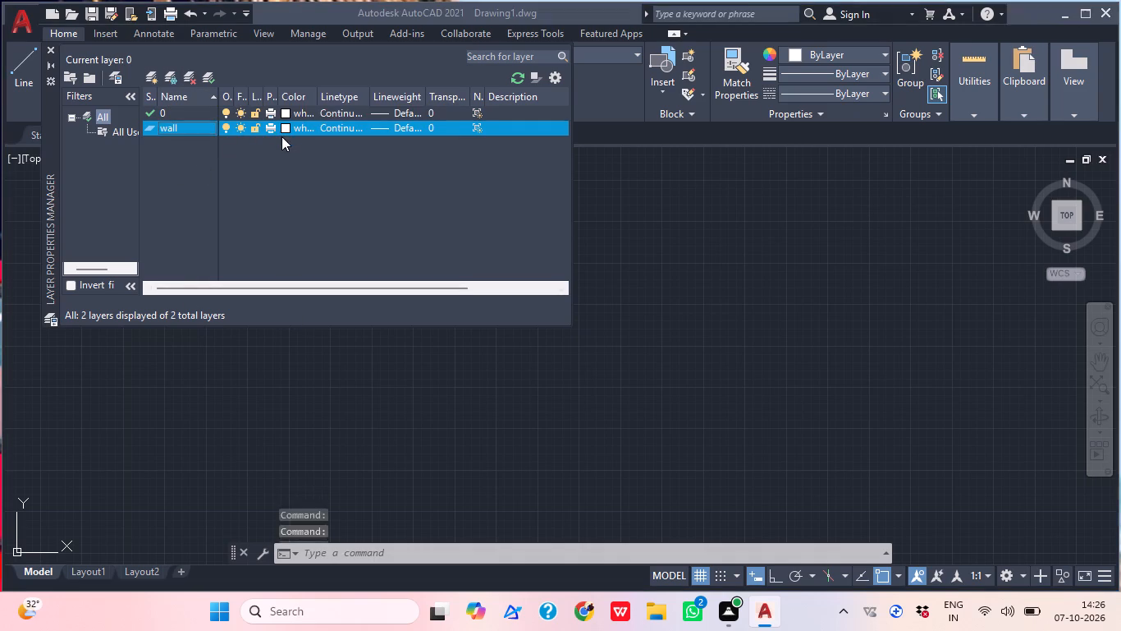
pyautogui.click(503, 341)
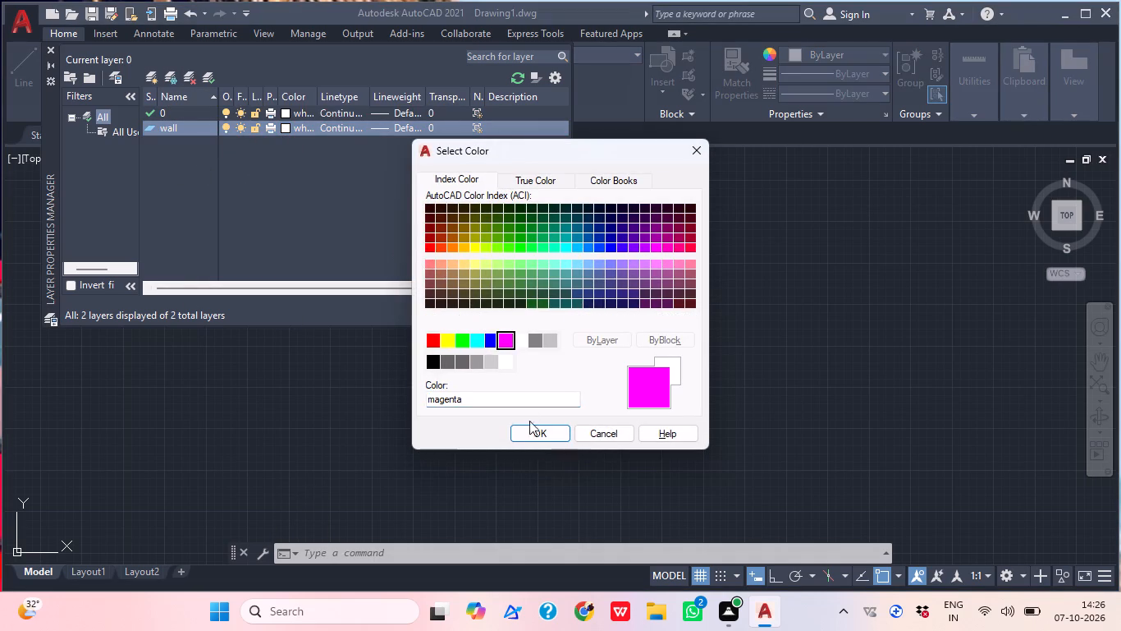
pyautogui.click(538, 440)
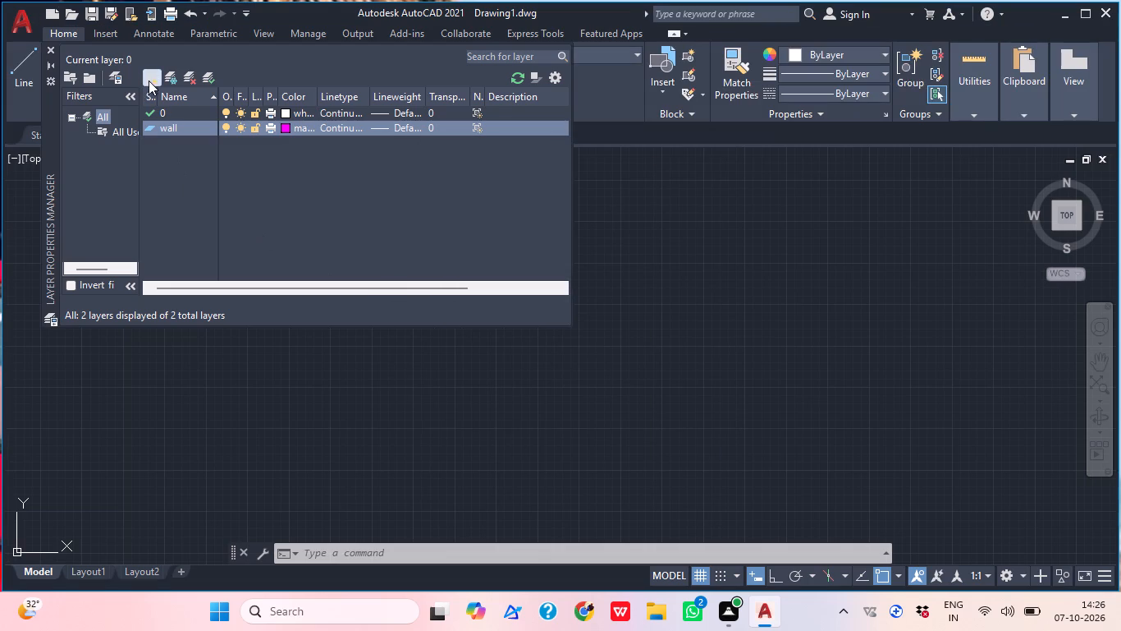
# Create a layer named door and give it the colour cyan.
pyautogui.click(149, 81)
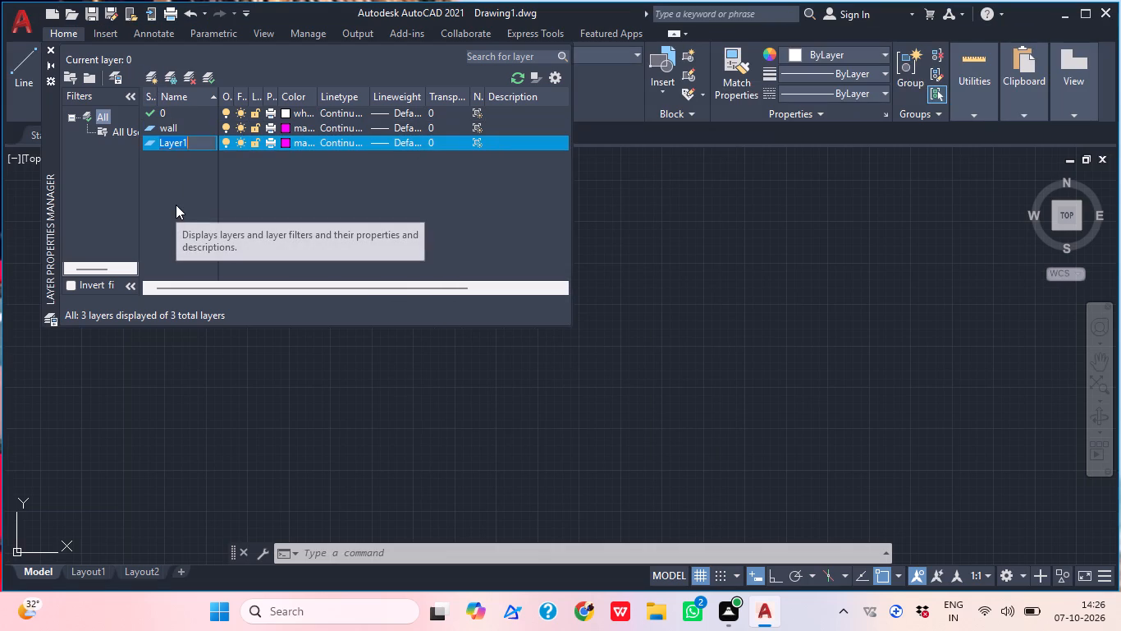
pyautogui.write('door')
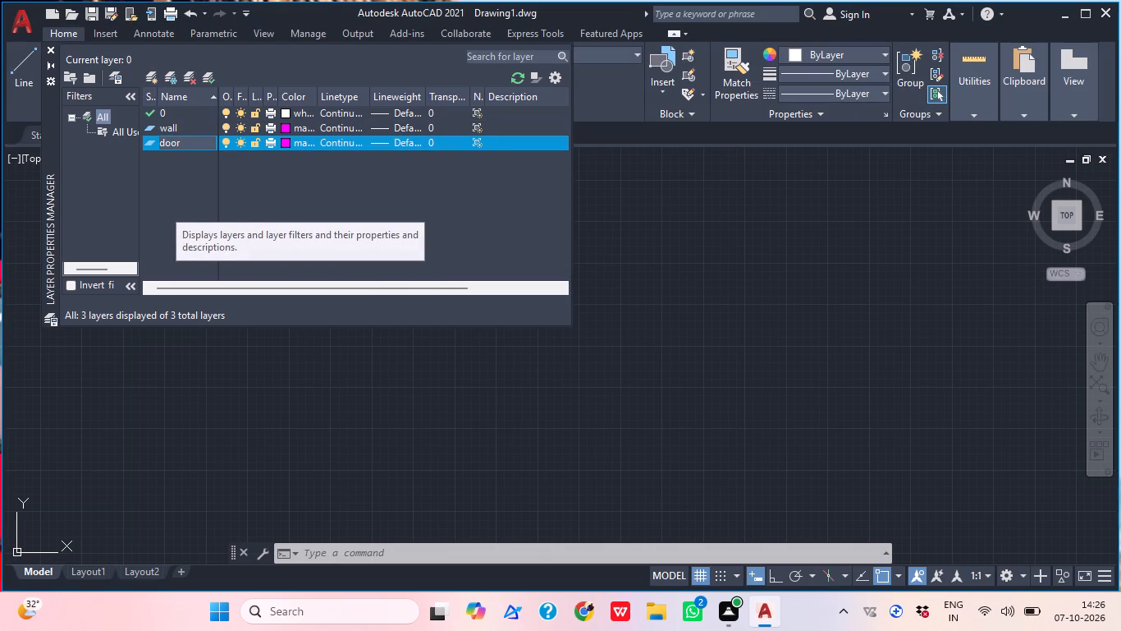
pyautogui.click(281, 141)
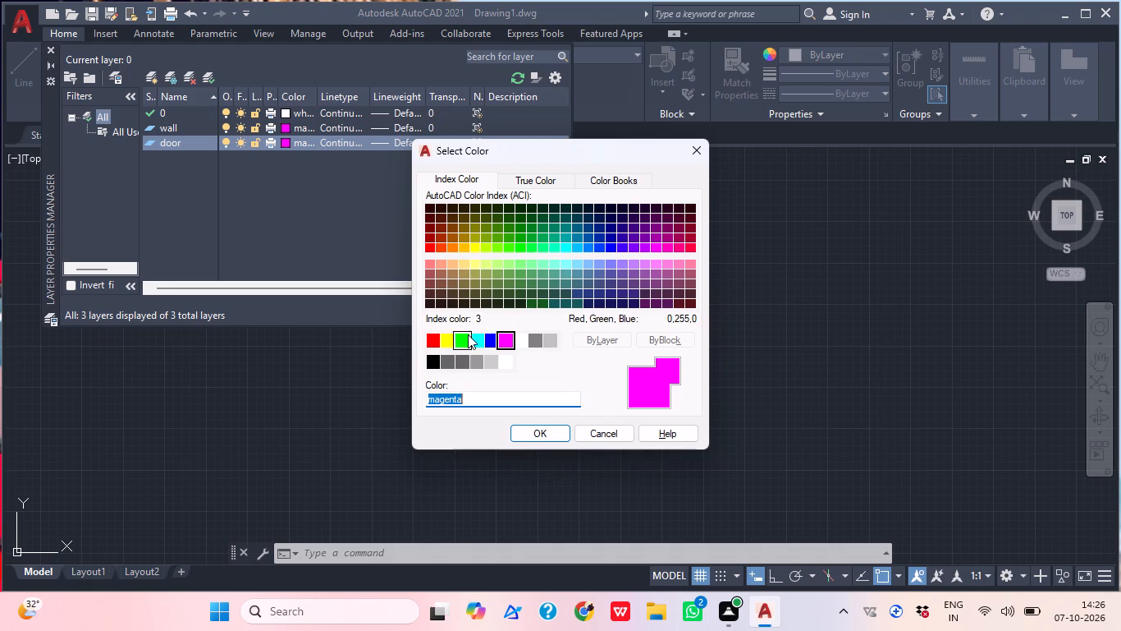
pyautogui.click(479, 338)
pyautogui.click(542, 424)
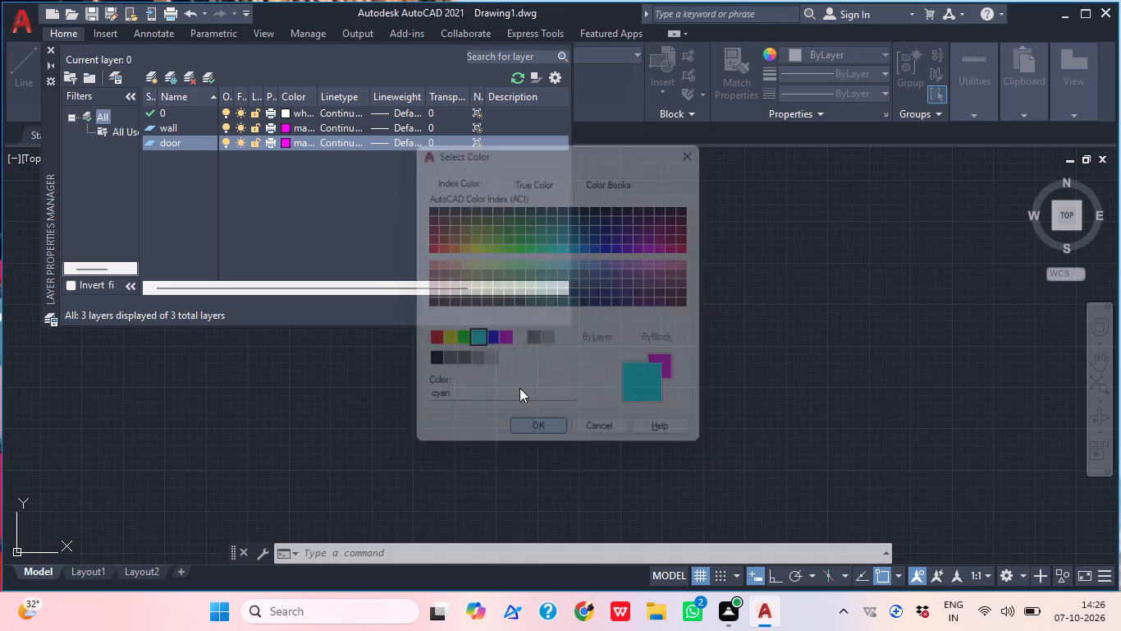
# Create another layer named window.
pyautogui.click(159, 73)
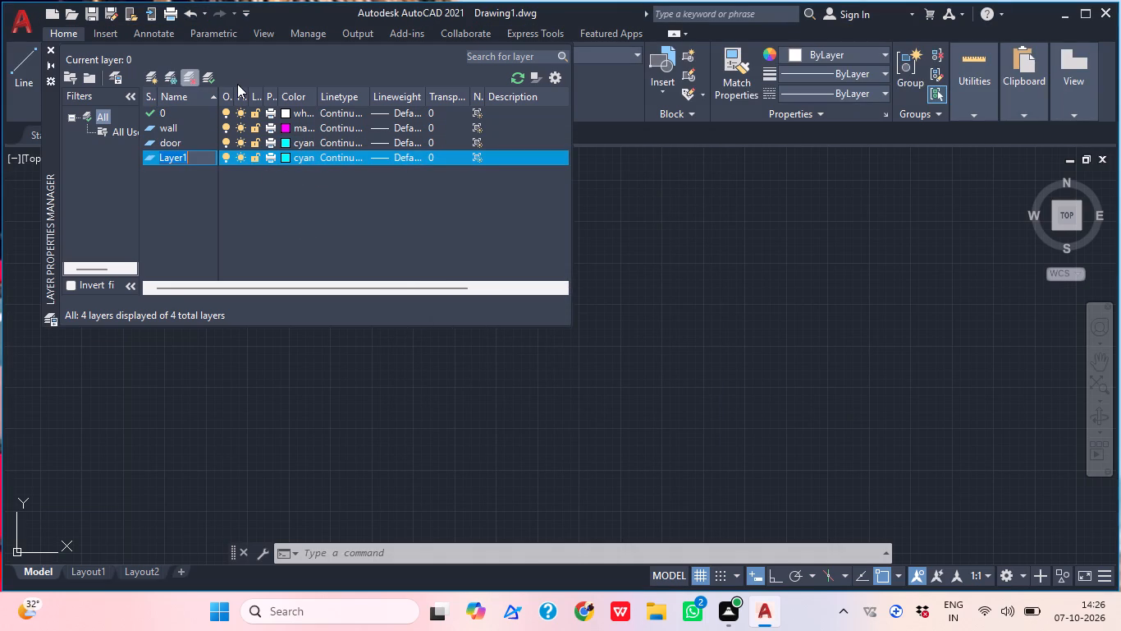
pyautogui.write('window')
# Change the door layer's colour to red.
pyautogui.click(282, 150)
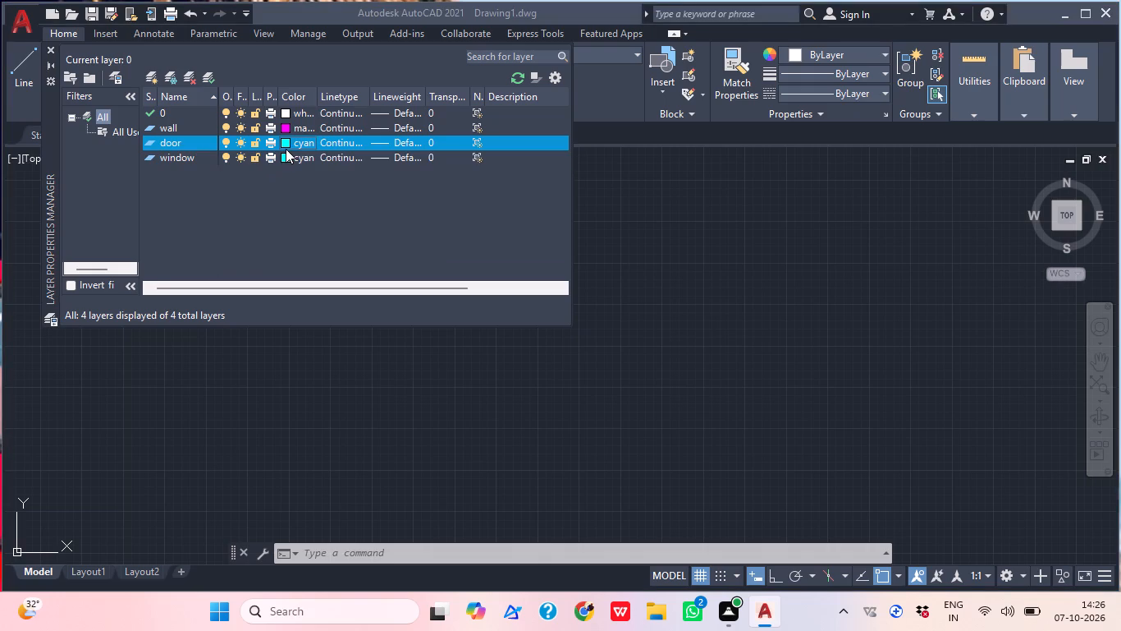
pyautogui.click(281, 159)
pyautogui.click(286, 154)
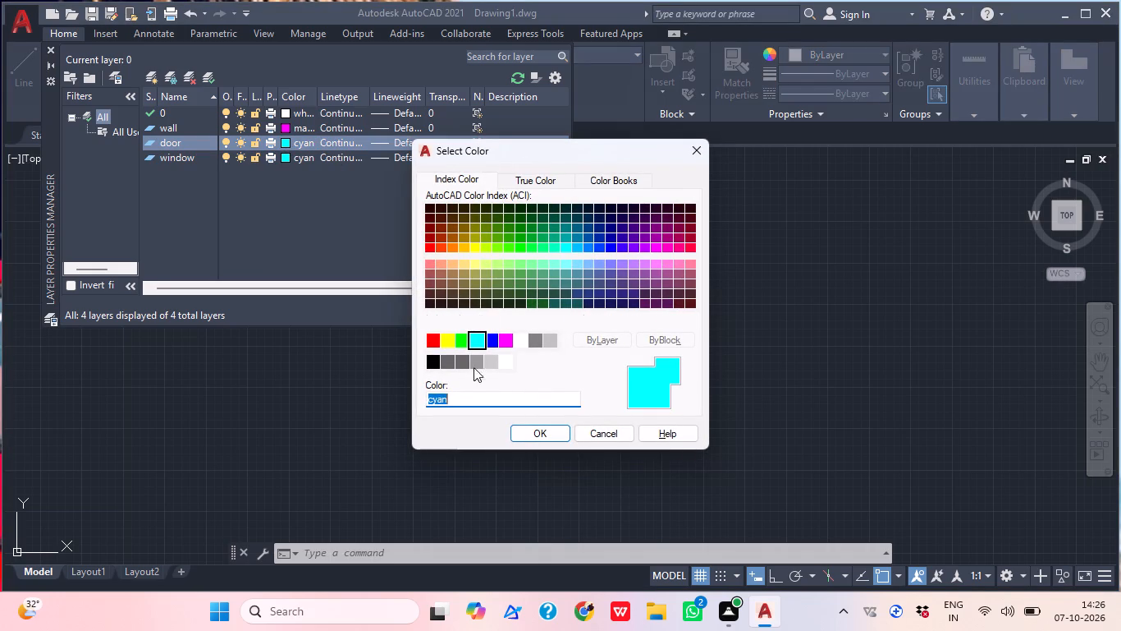
pyautogui.doubleClick(429, 346)
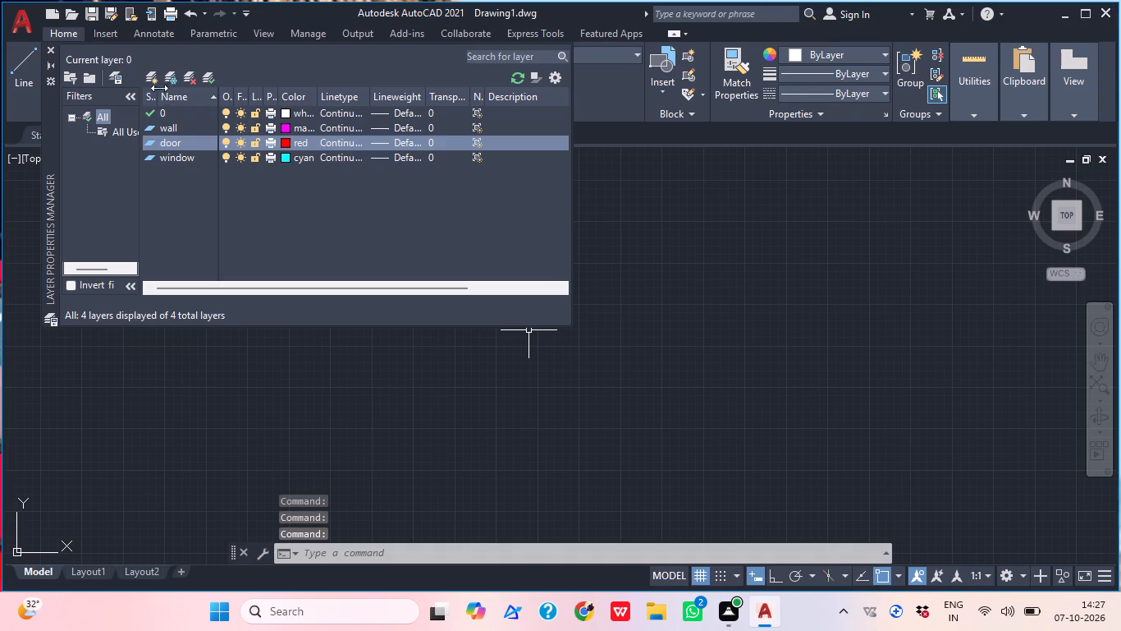
# Create a layer named furniture and give it the colour yellow.
pyautogui.click(149, 81)
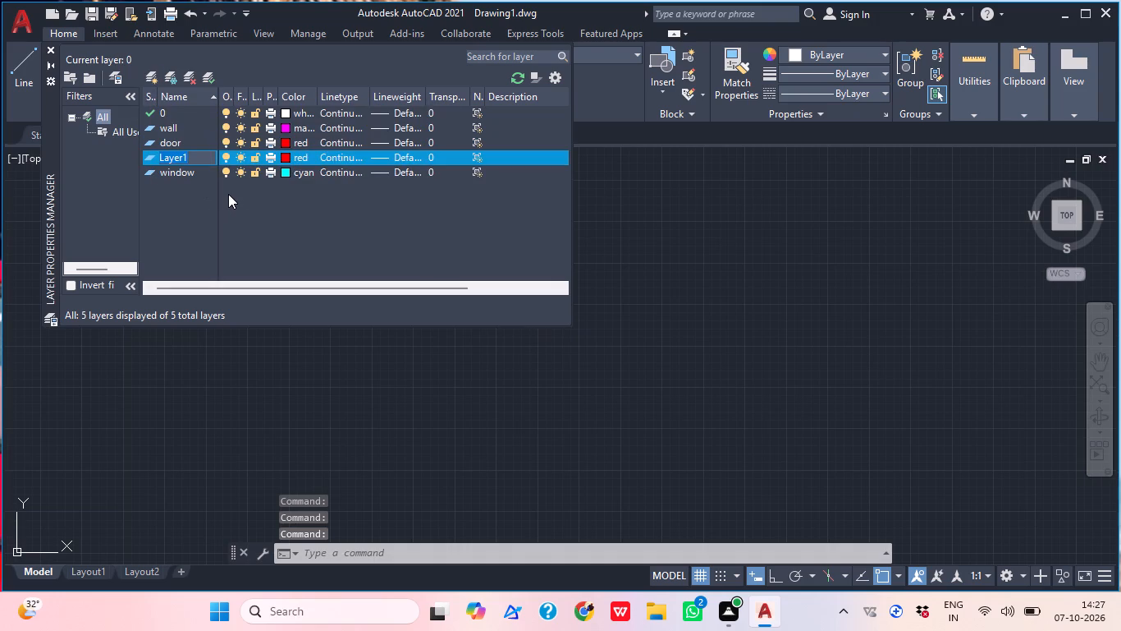
pyautogui.write('furi')
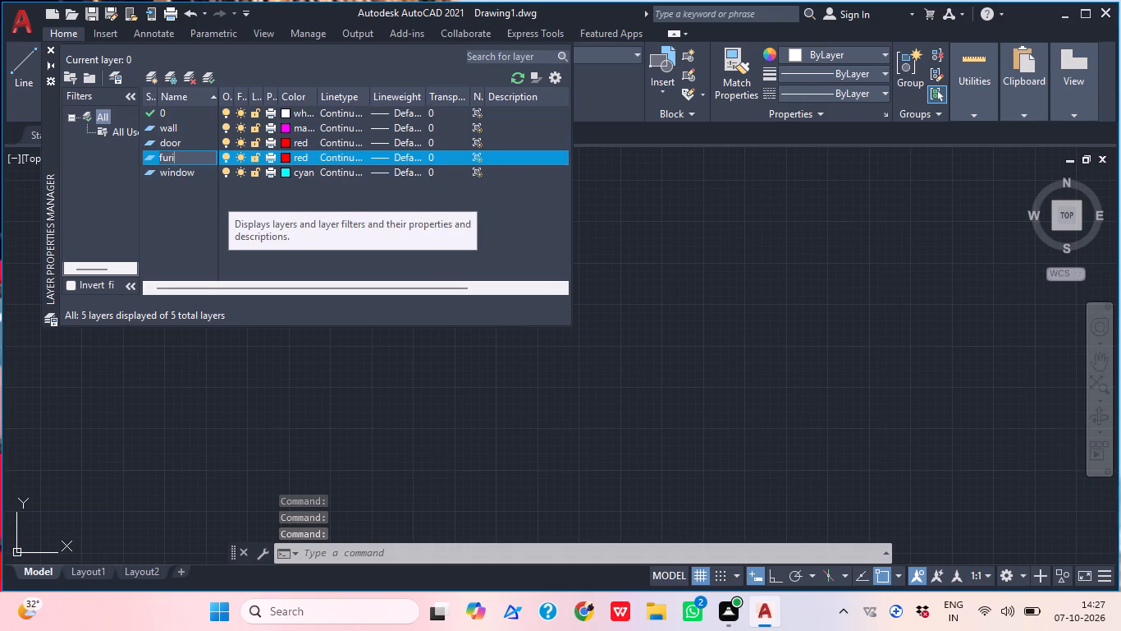
pyautogui.press('BackSpace')
pyautogui.write('niture')
pyautogui.click(286, 153)
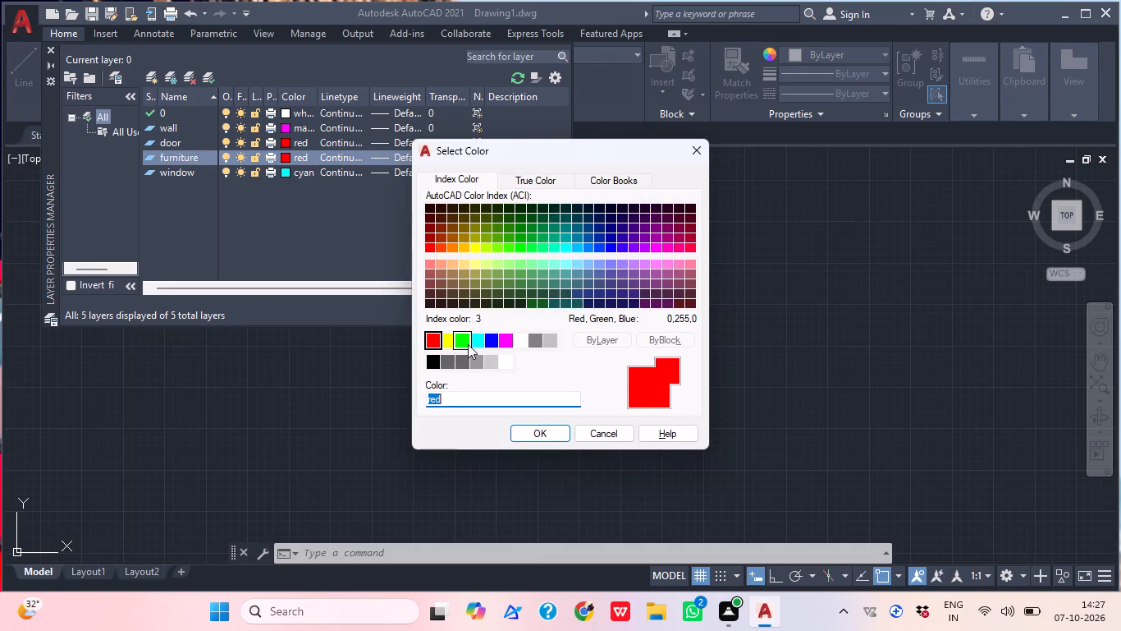
pyautogui.click(468, 344)
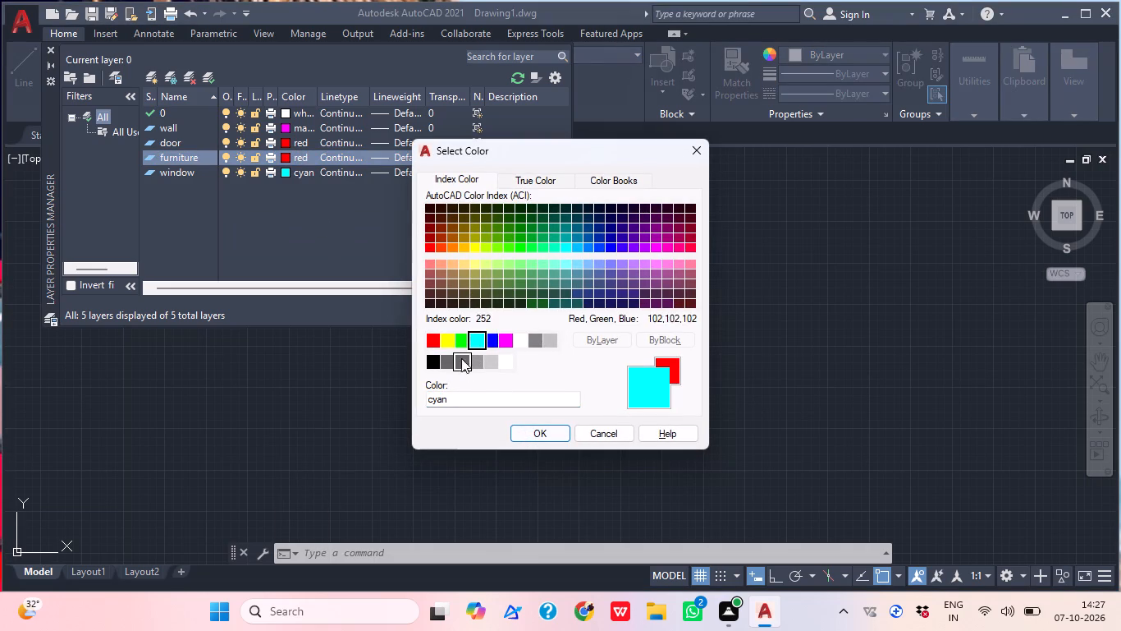
pyautogui.click(446, 348)
pyautogui.click(519, 436)
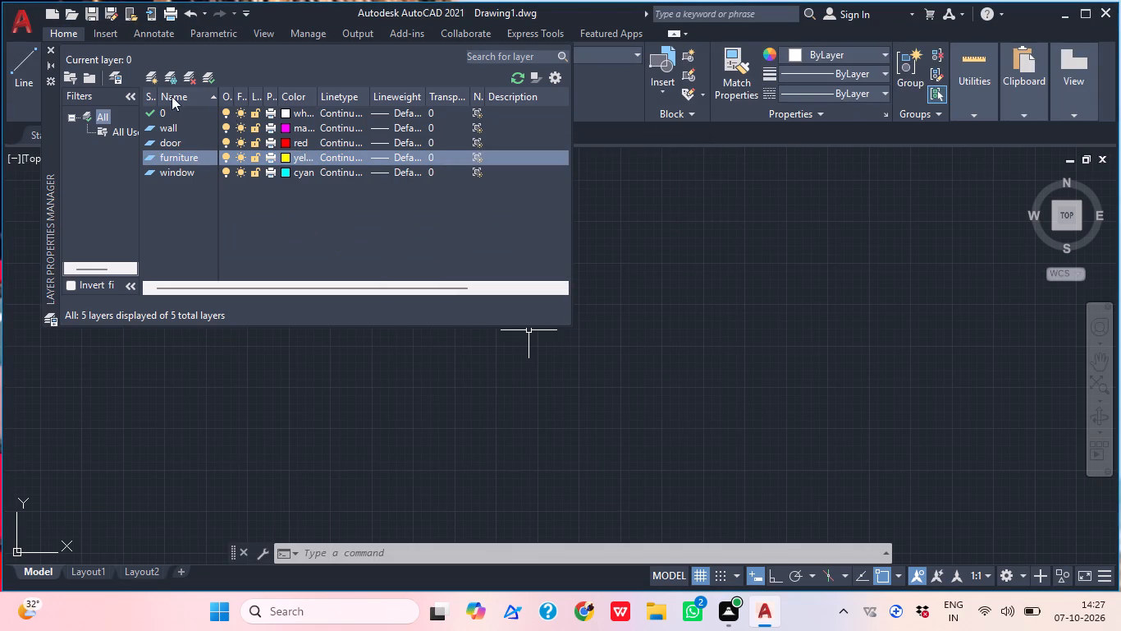
# Create a layer named text and give it the colour green.
pyautogui.click(145, 74)
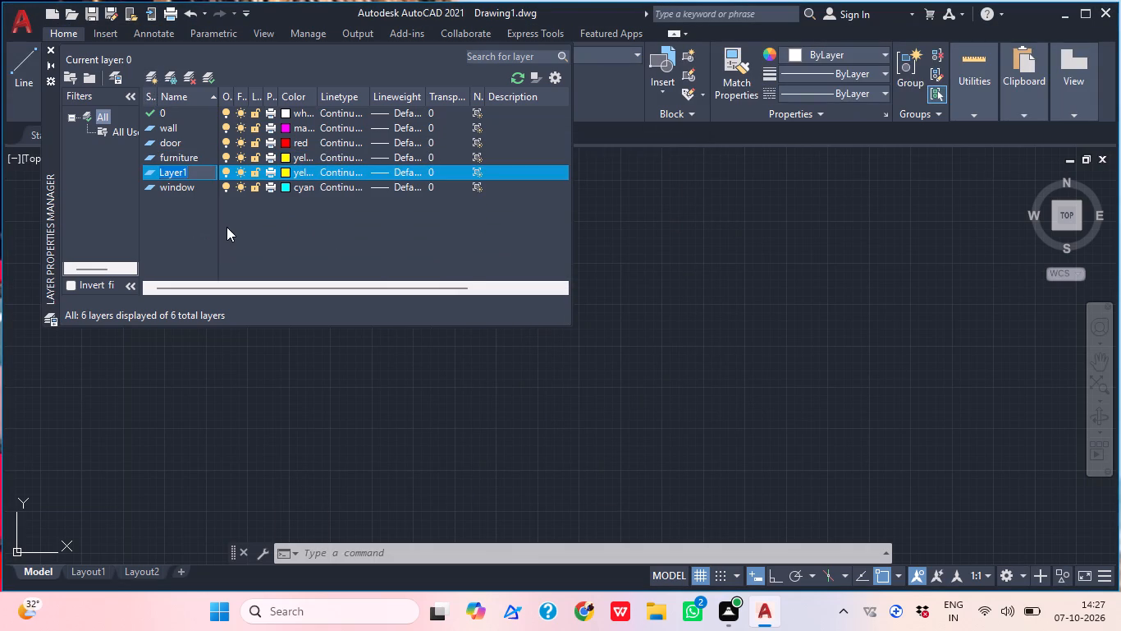
pyautogui.write('text')
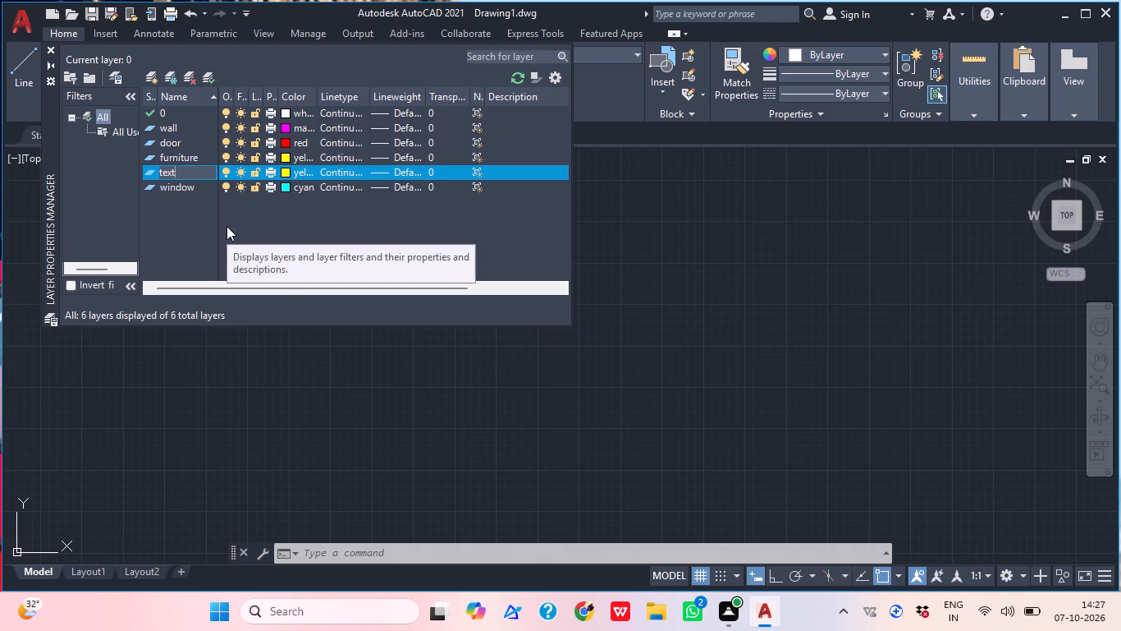
pyautogui.click(288, 173)
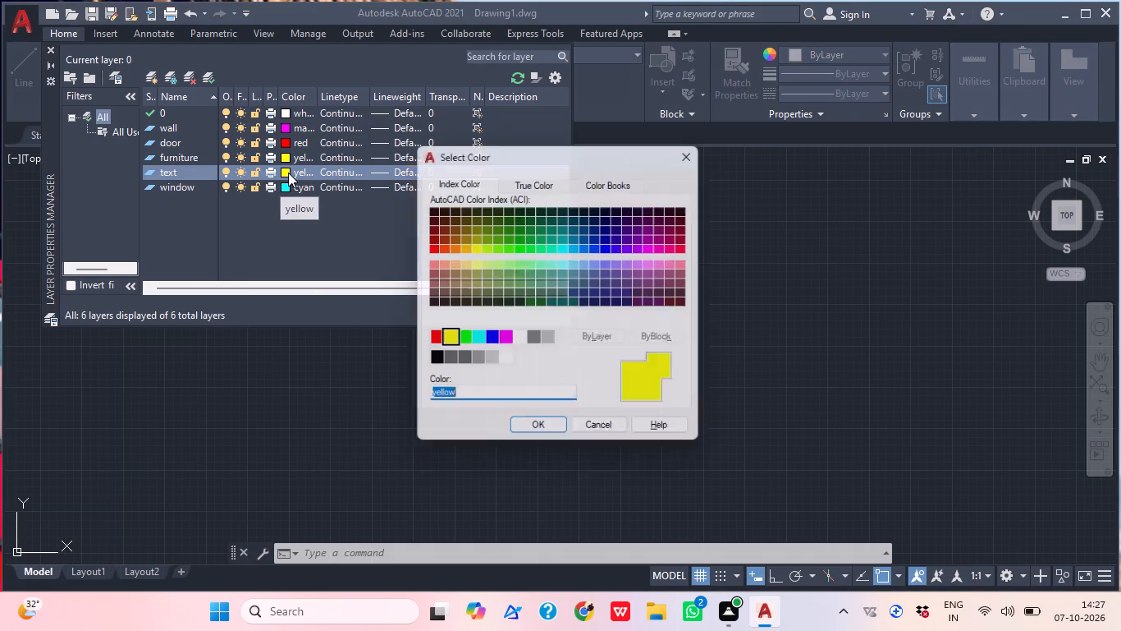
pyautogui.click(457, 341)
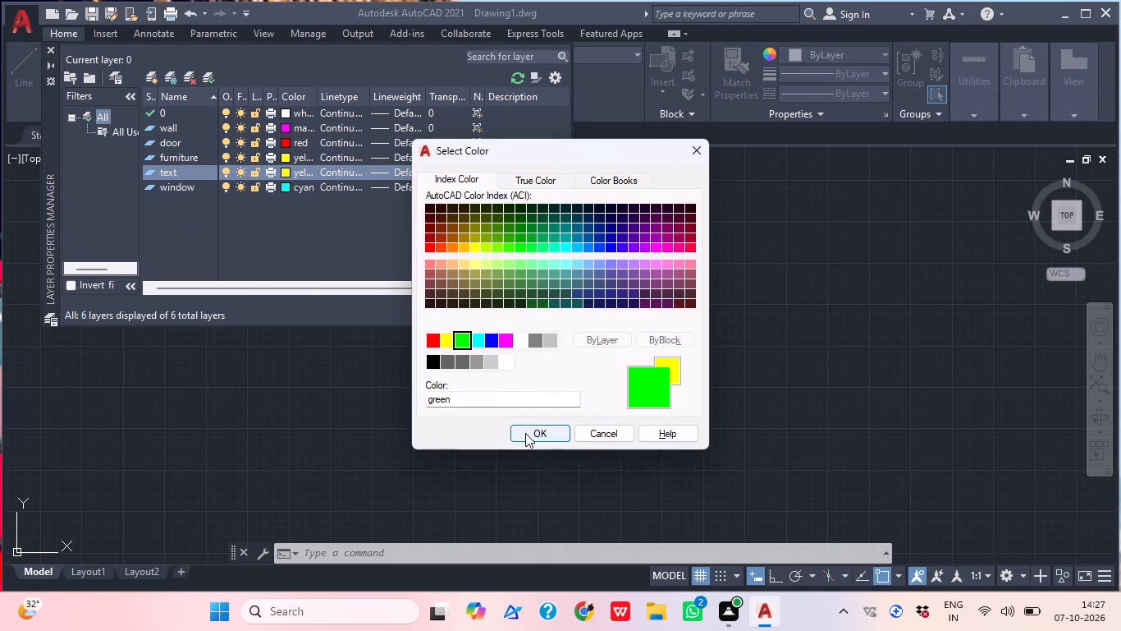
pyautogui.click(525, 433)
# Create a layer named staircase and give it the colour white.
pyautogui.click(149, 81)
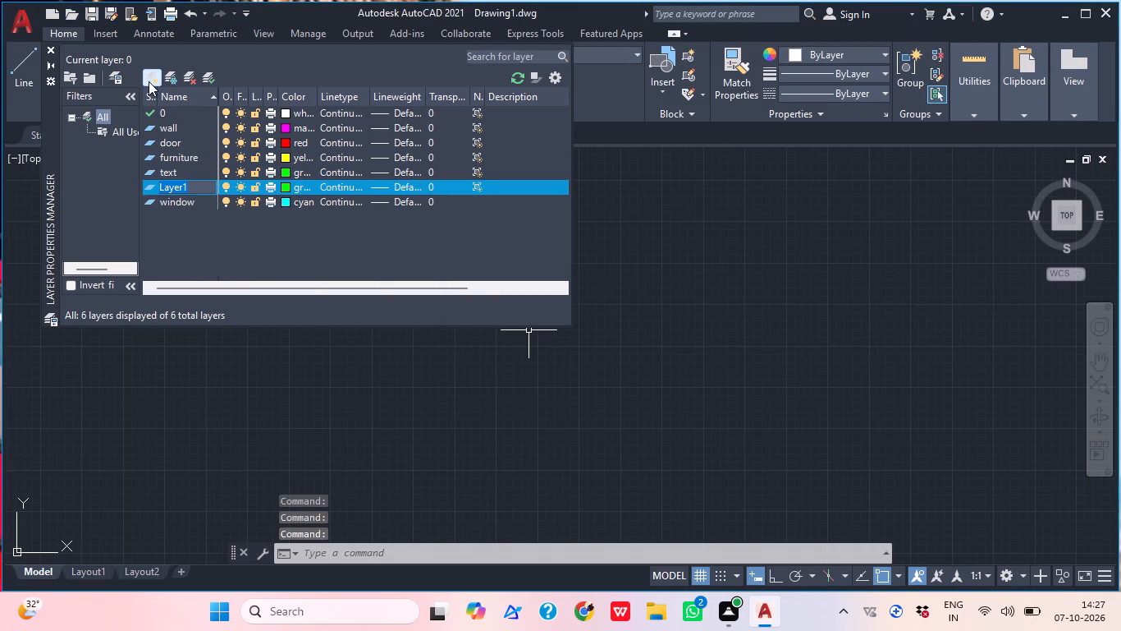
pyautogui.write('staie')
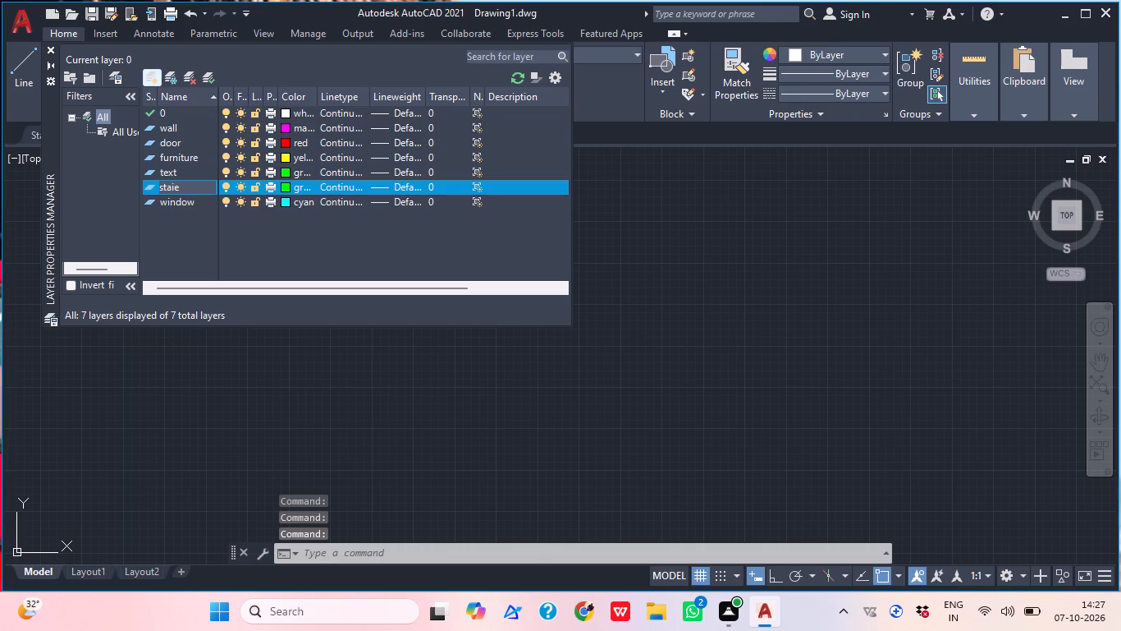
pyautogui.press('BackSpace')
pyautogui.write('rcase')
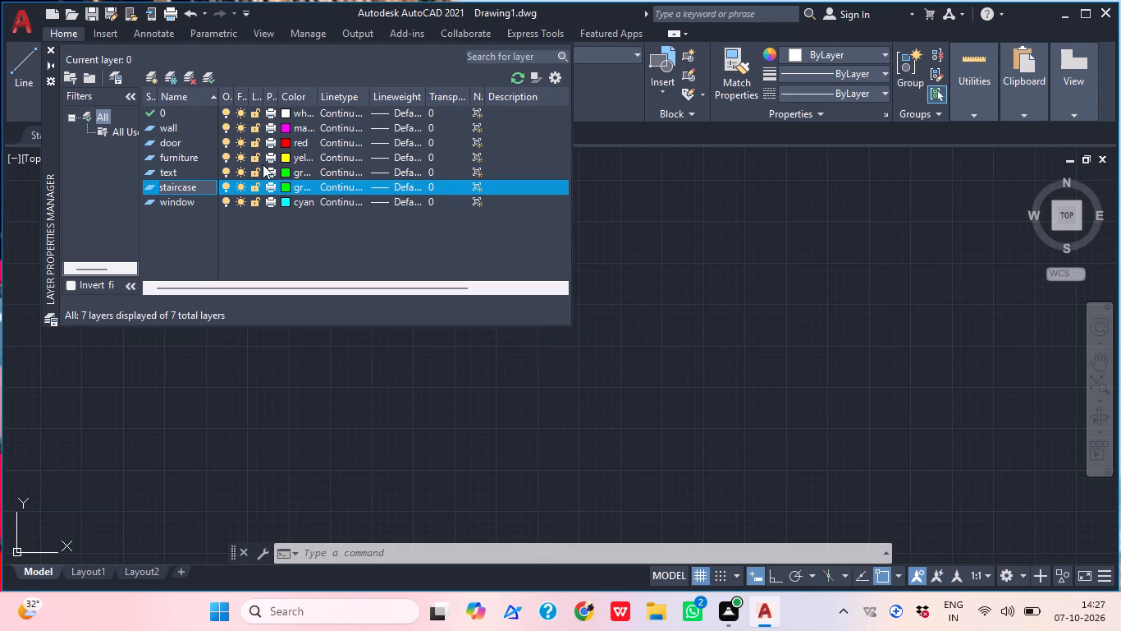
pyautogui.click(282, 185)
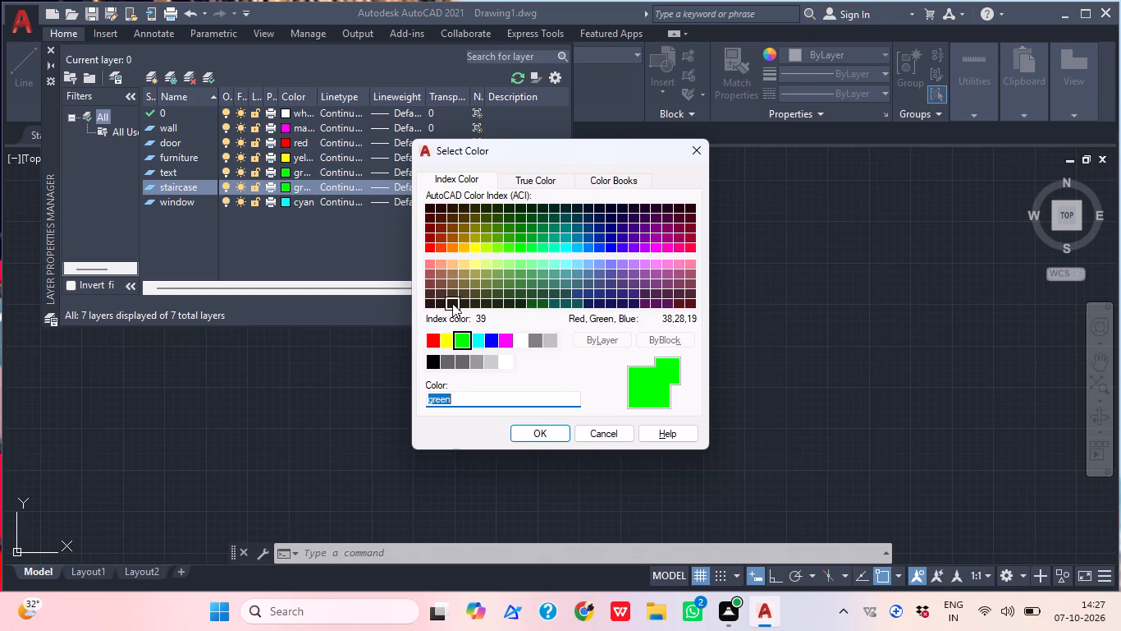
pyautogui.click(525, 347)
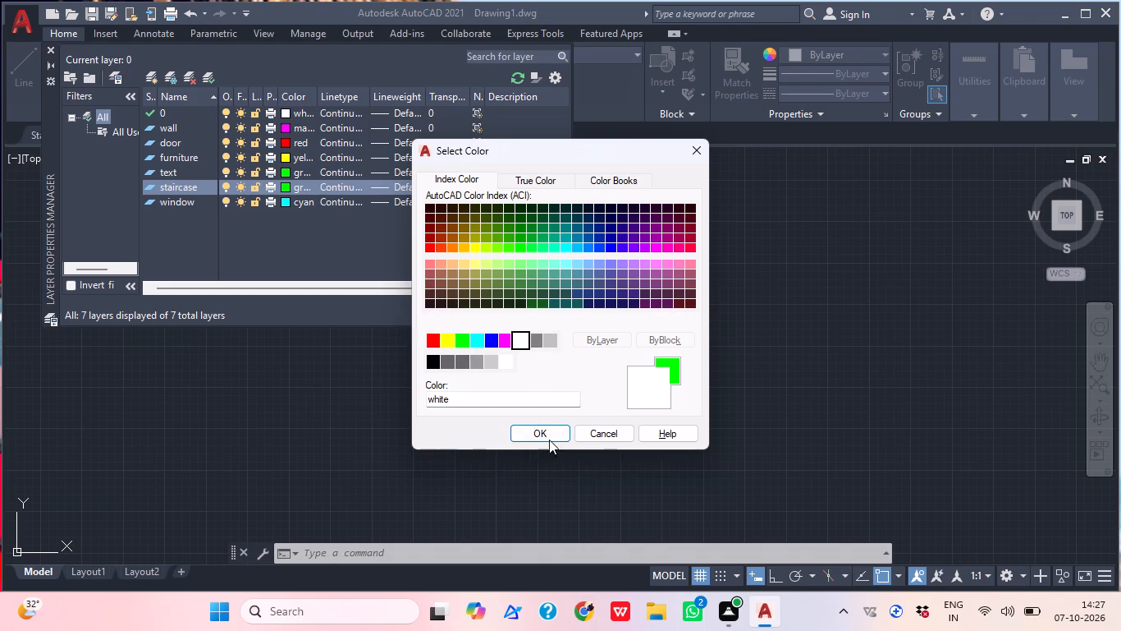
pyautogui.click(546, 428)
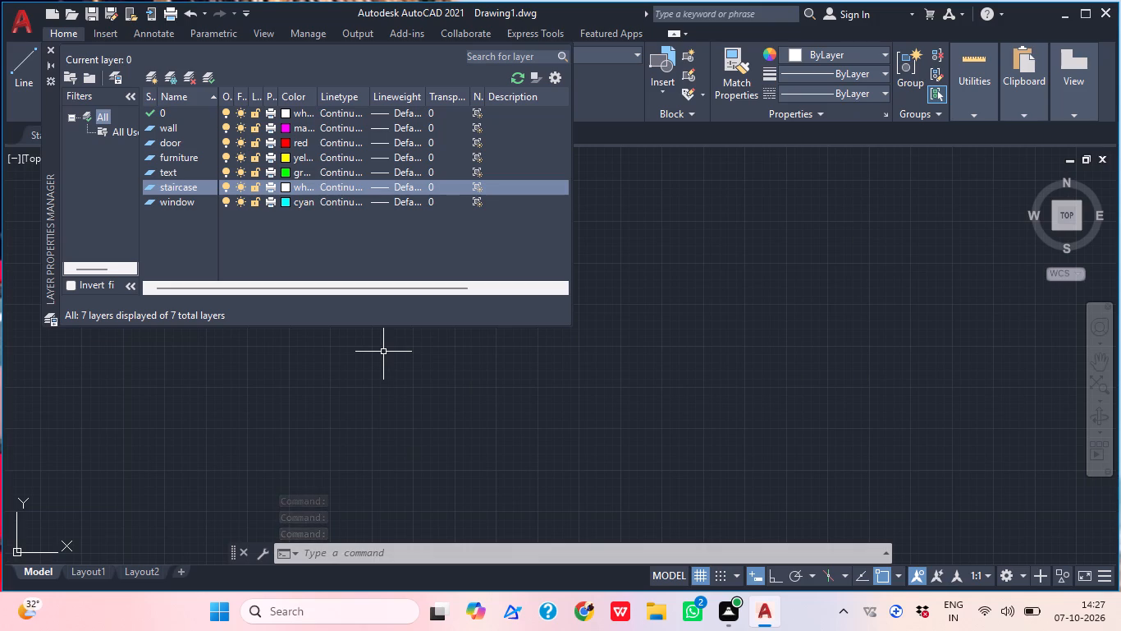
# Create a layer named hatch and give it the dark red index colour 249.
pyautogui.click(145, 83)
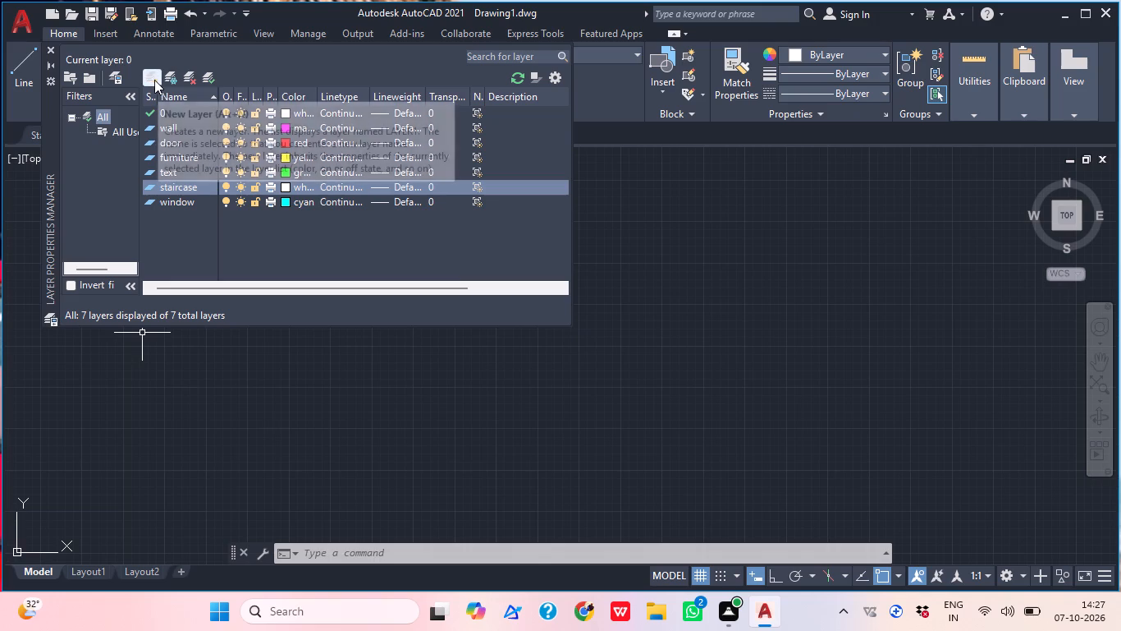
pyautogui.click(153, 80)
pyautogui.write('hatch')
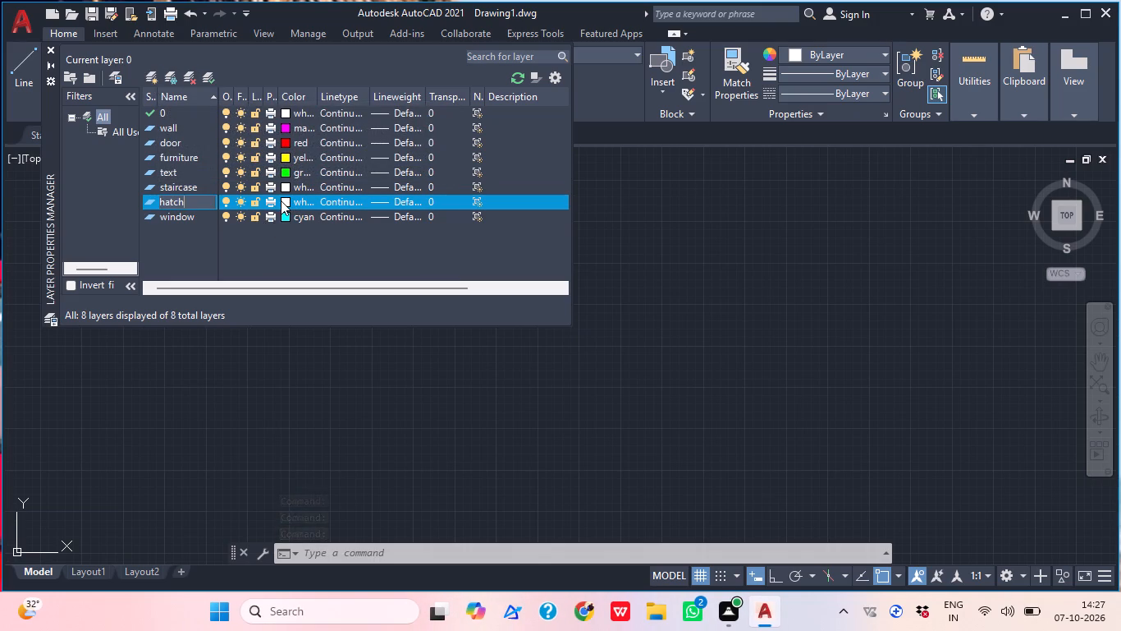
pyautogui.click(282, 204)
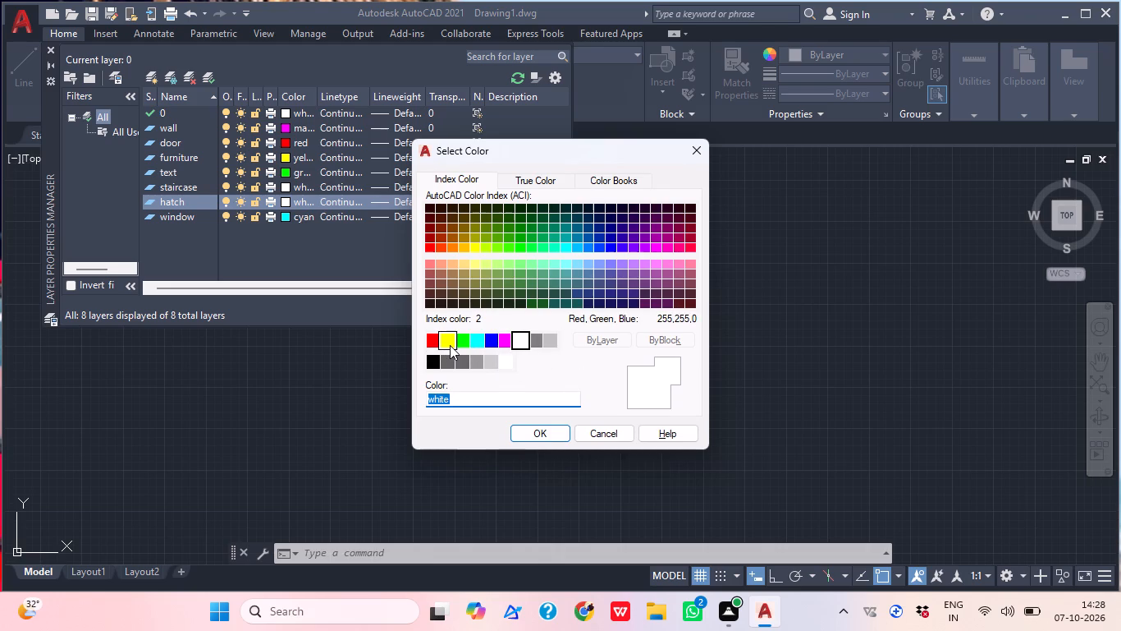
pyautogui.click(571, 300)
pyautogui.click(601, 290)
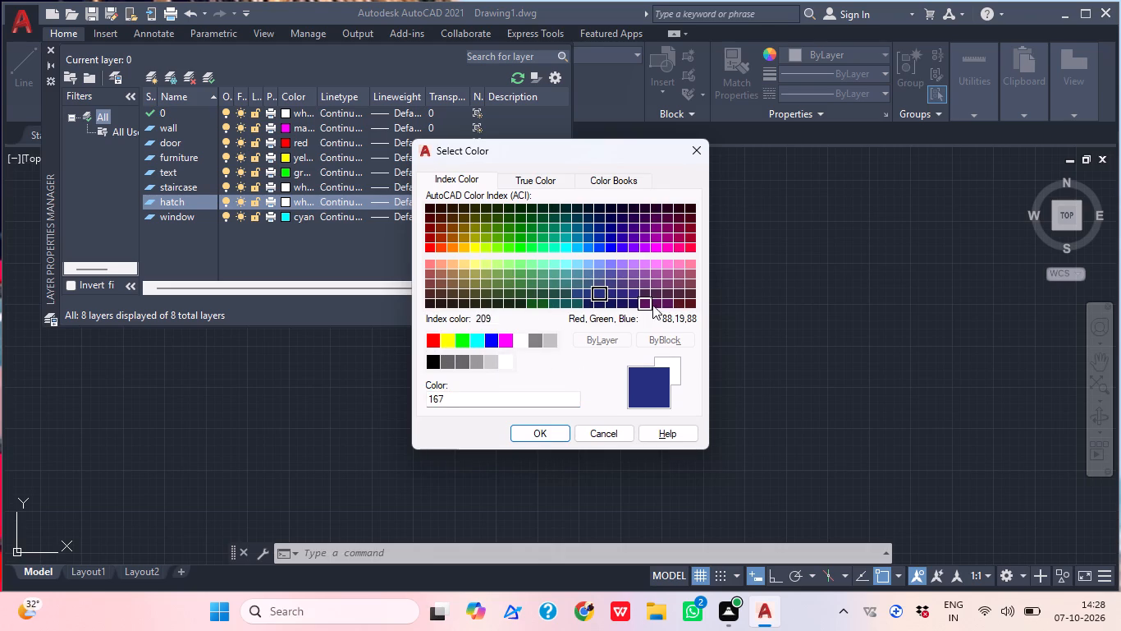
pyautogui.click(694, 305)
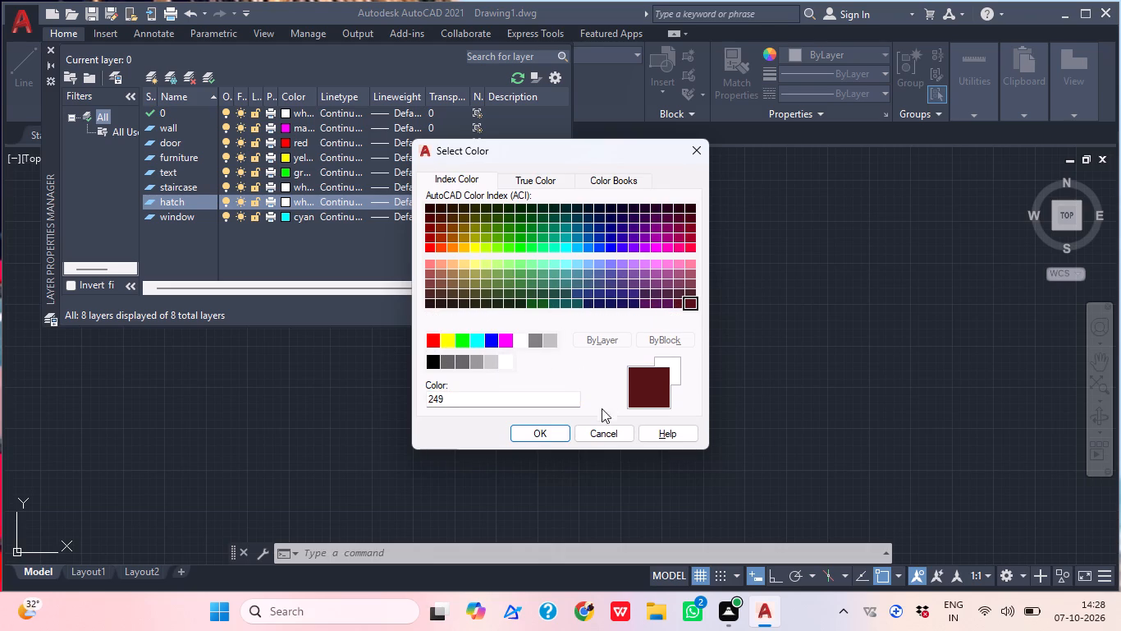
pyautogui.click(550, 435)
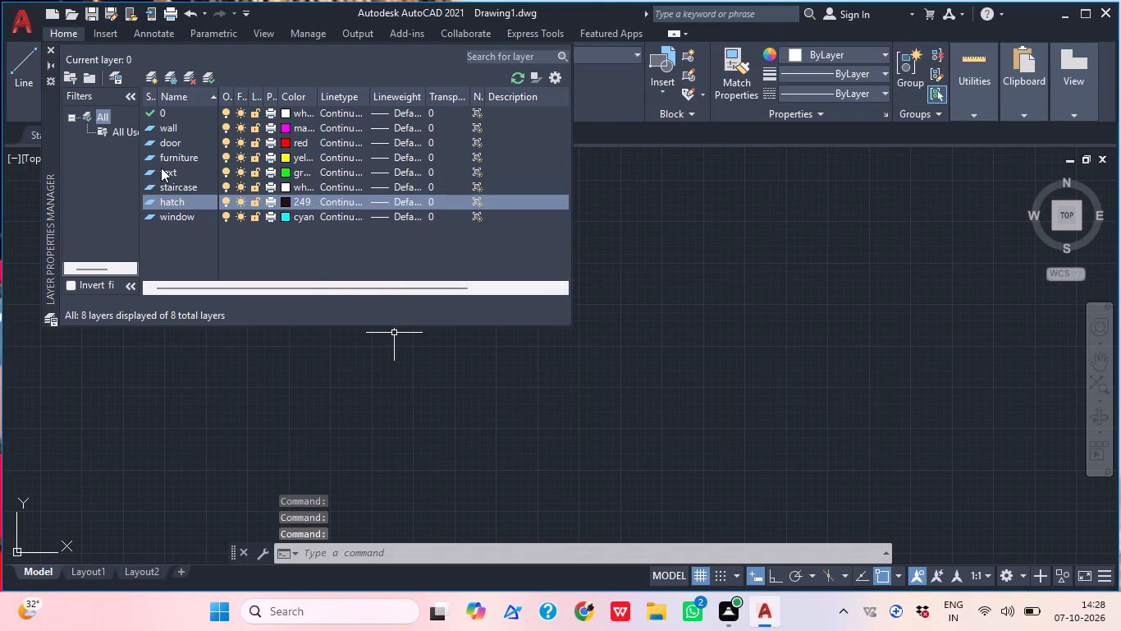
# Create a layer named dimension with the colour white and close the layer properties.
pyautogui.click(144, 77)
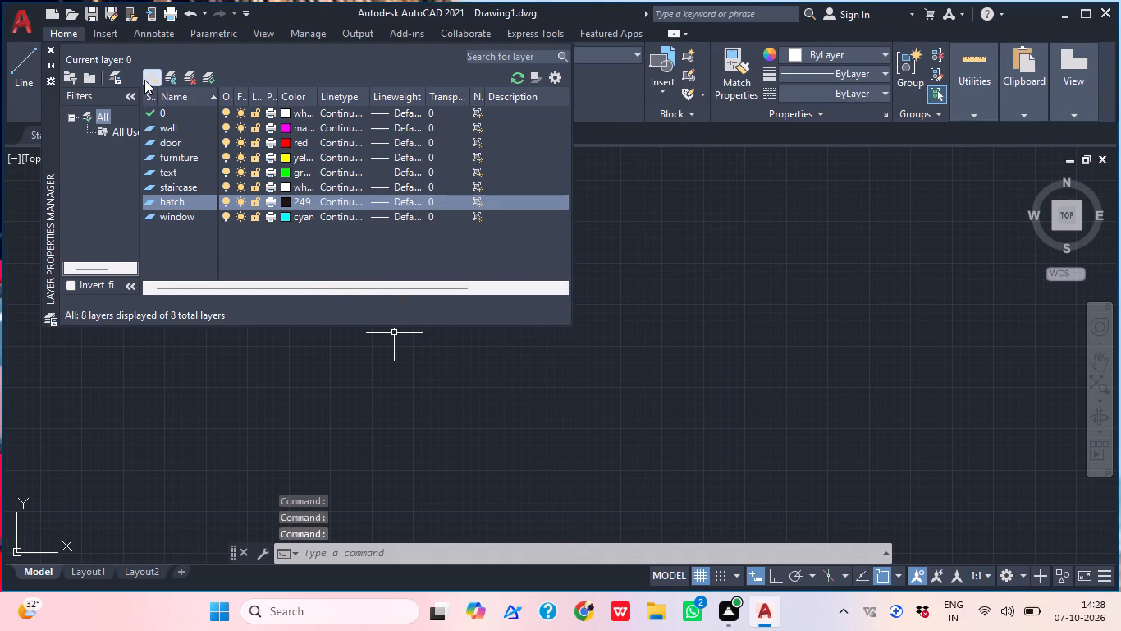
pyautogui.write('dimensu')
pyautogui.press('BackSpace')
pyautogui.press('i')
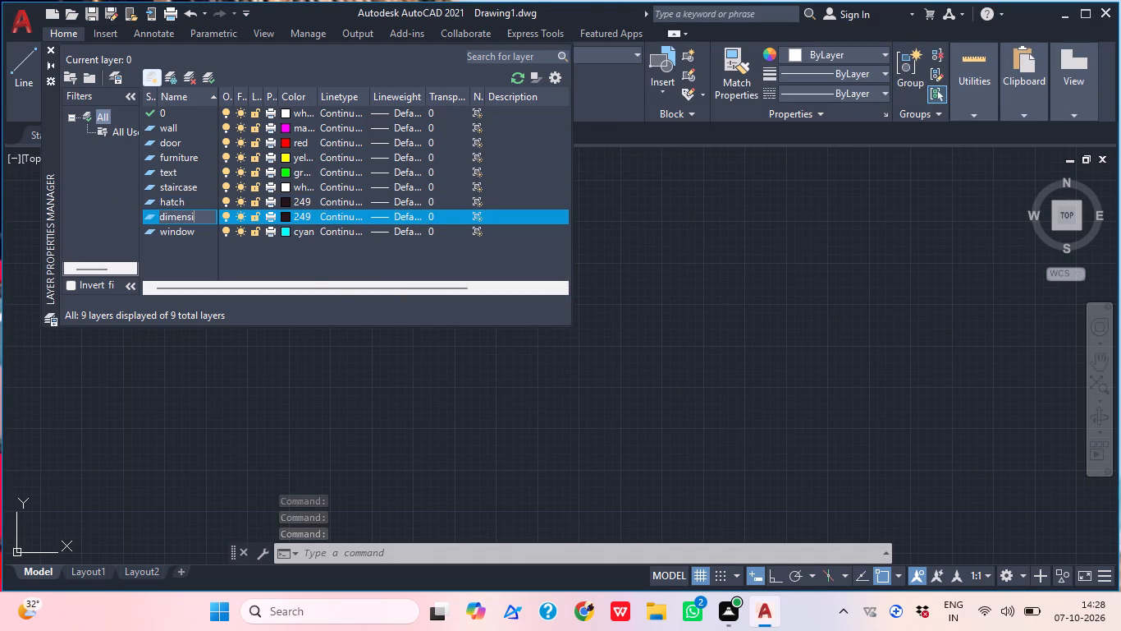
pyautogui.write('on')
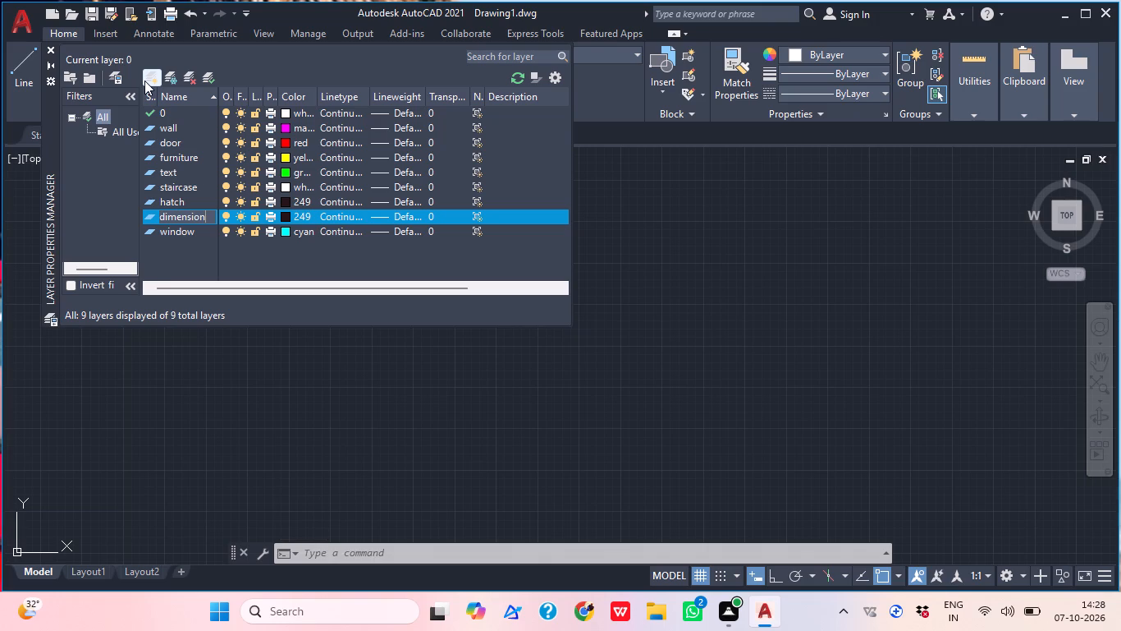
pyautogui.click(287, 215)
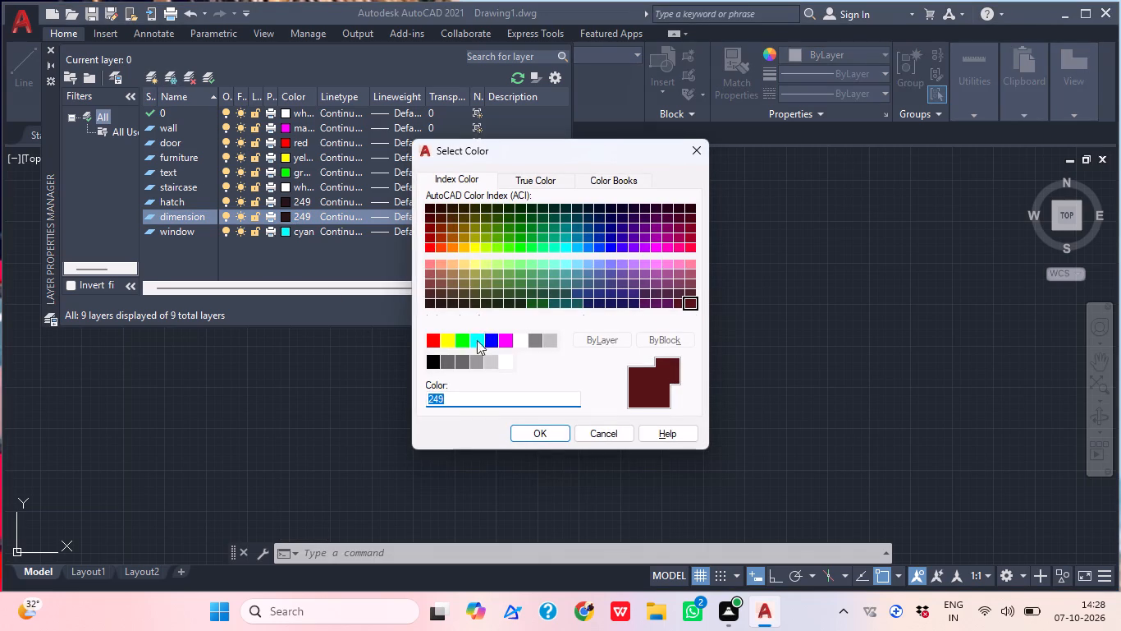
pyautogui.click(522, 342)
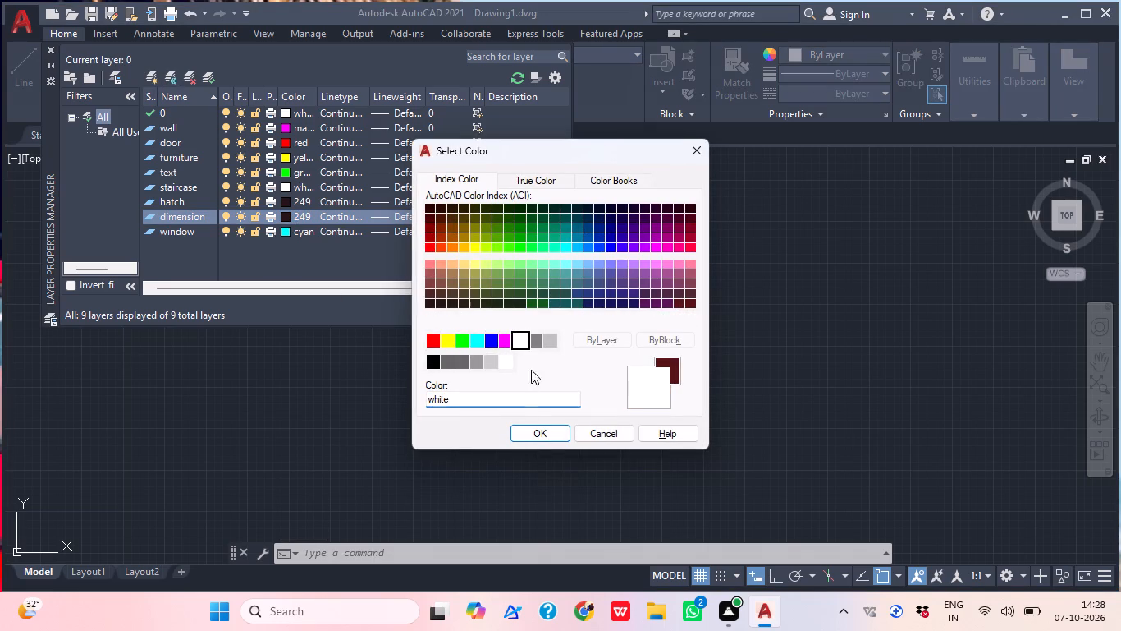
pyautogui.click(564, 432)
pyautogui.scroll(-1, 404, 291)
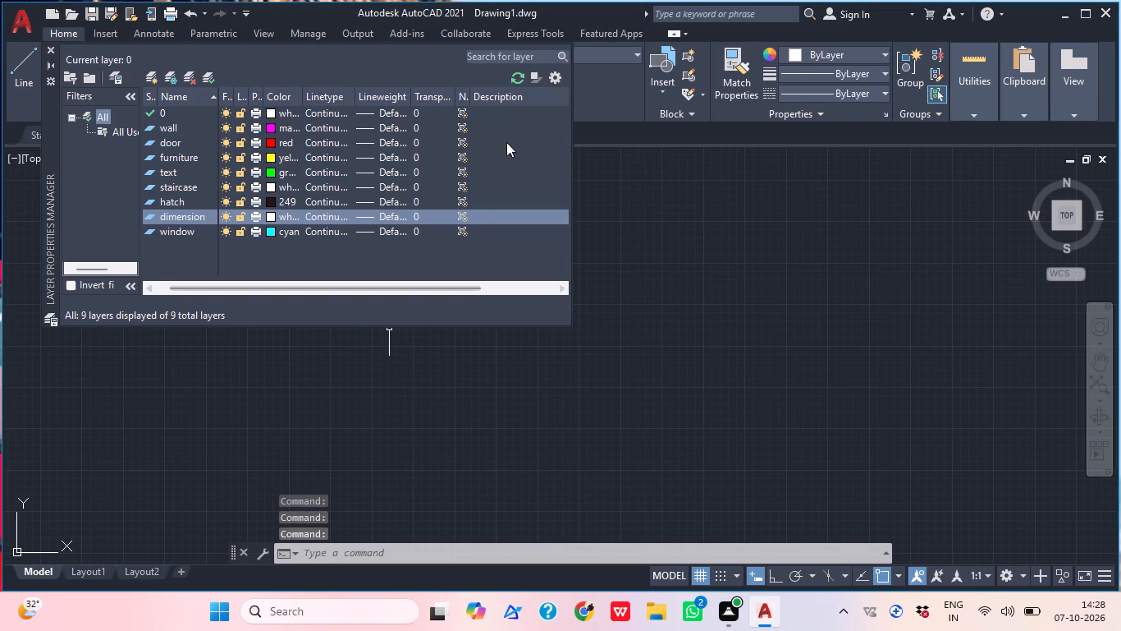
pyautogui.scroll(-3, 506, 142)
pyautogui.click(49, 48)
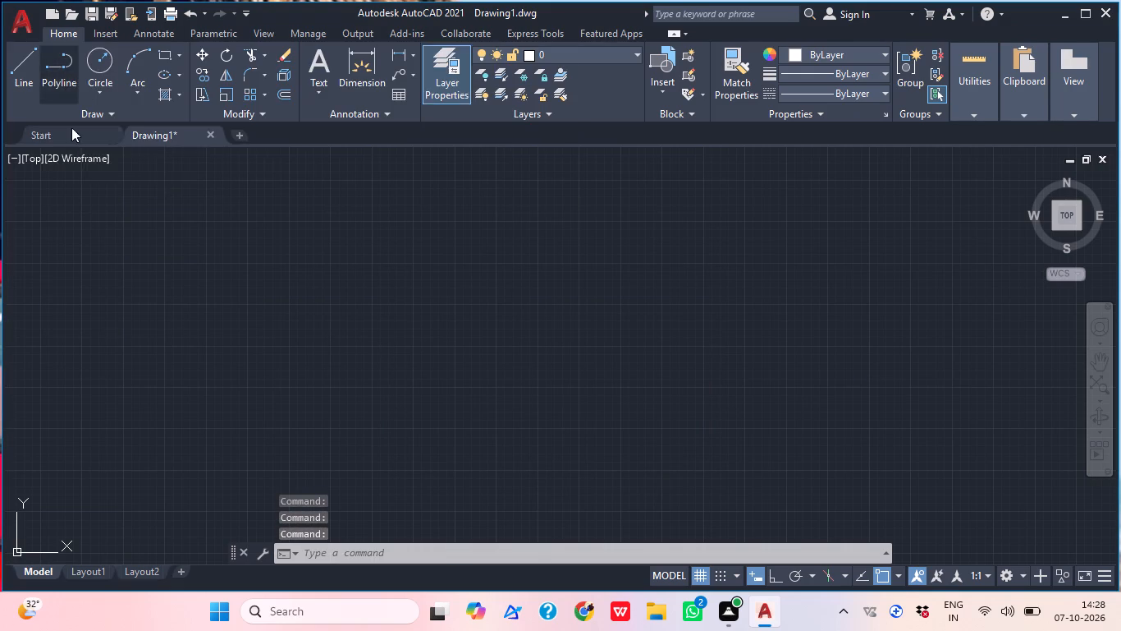
# Make the wall layer the current layer.
pyautogui.click(547, 52)
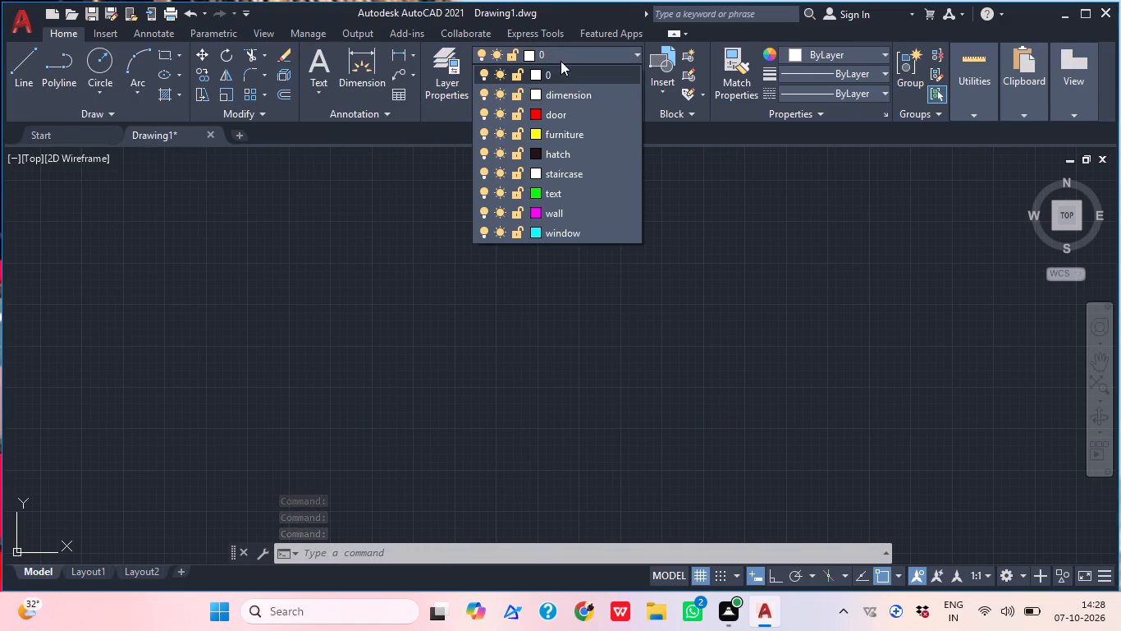
pyautogui.click(552, 210)
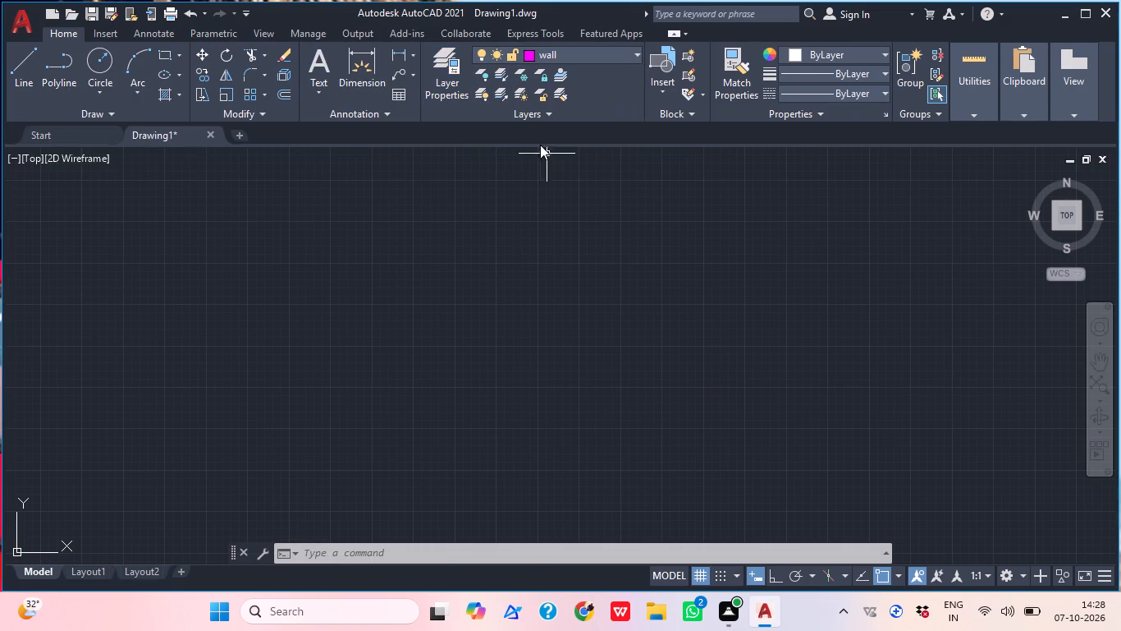
# Set the drawing limits from lower-left corner 0',0' to upper-right corner 200',200'.
pyautogui.moveTo(454, 205); pyautogui.dragTo(393, 246, button='middle')
pyautogui.scroll(-1, 445, 217)
pyautogui.scroll(5, 441, 220)
pyautogui.scroll(-5, 393, 248)
pyautogui.moveTo(384, 289); pyautogui.dragTo(343, 459, button='middle')
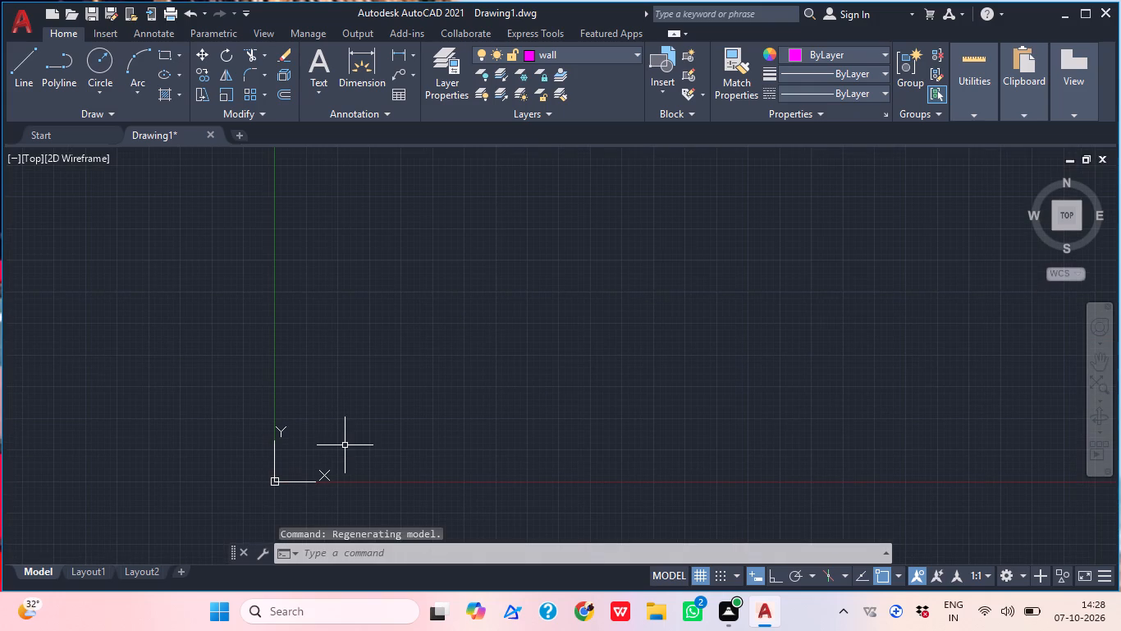
pyautogui.write('lim')
pyautogui.press('Return')
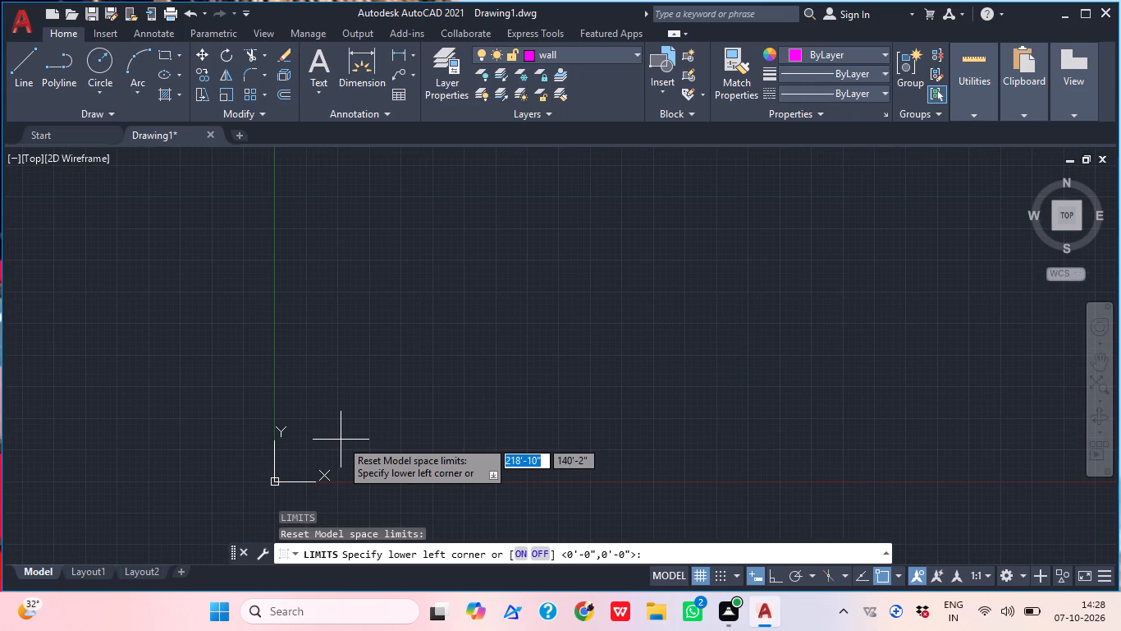
pyautogui.write("0'0")
pyautogui.press('BackSpace')
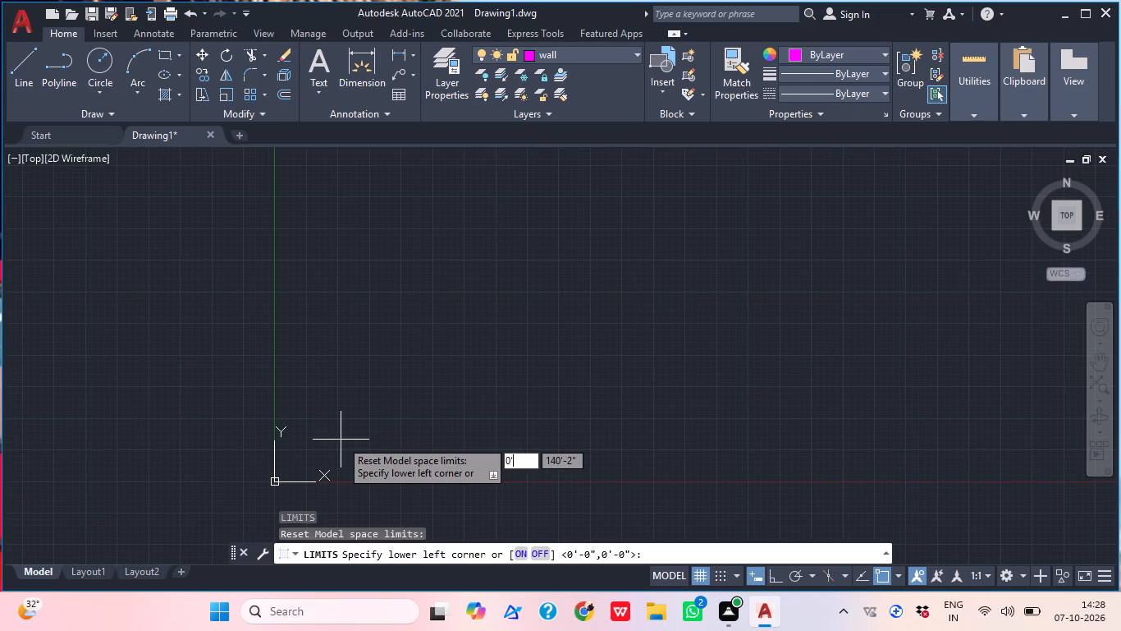
pyautogui.write(",0'")
pyautogui.press('Return')
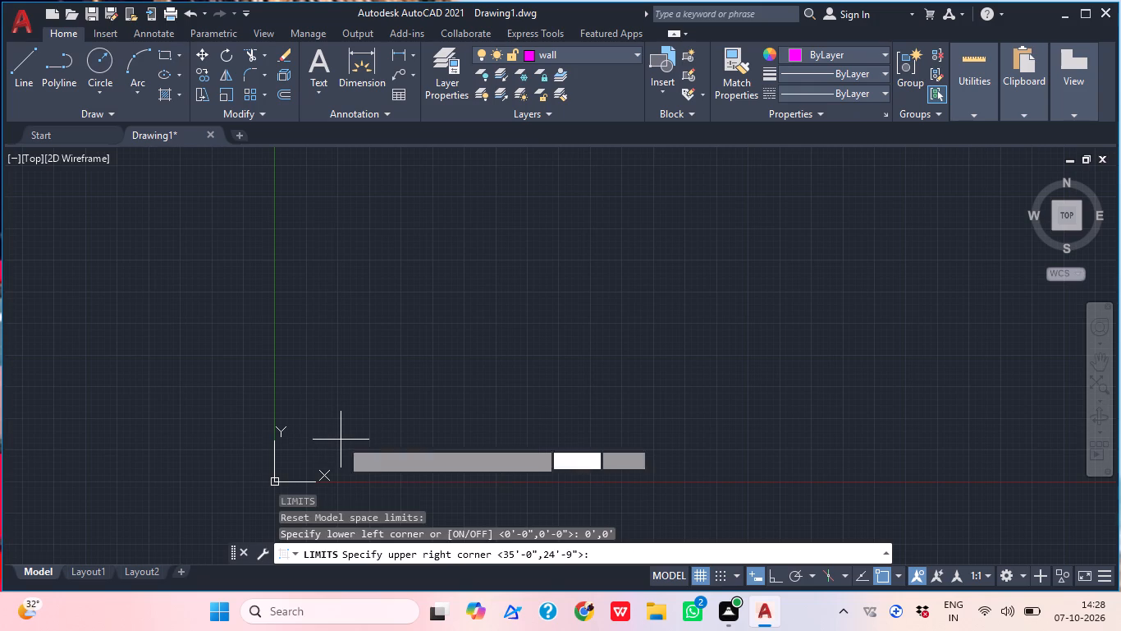
pyautogui.write('200')
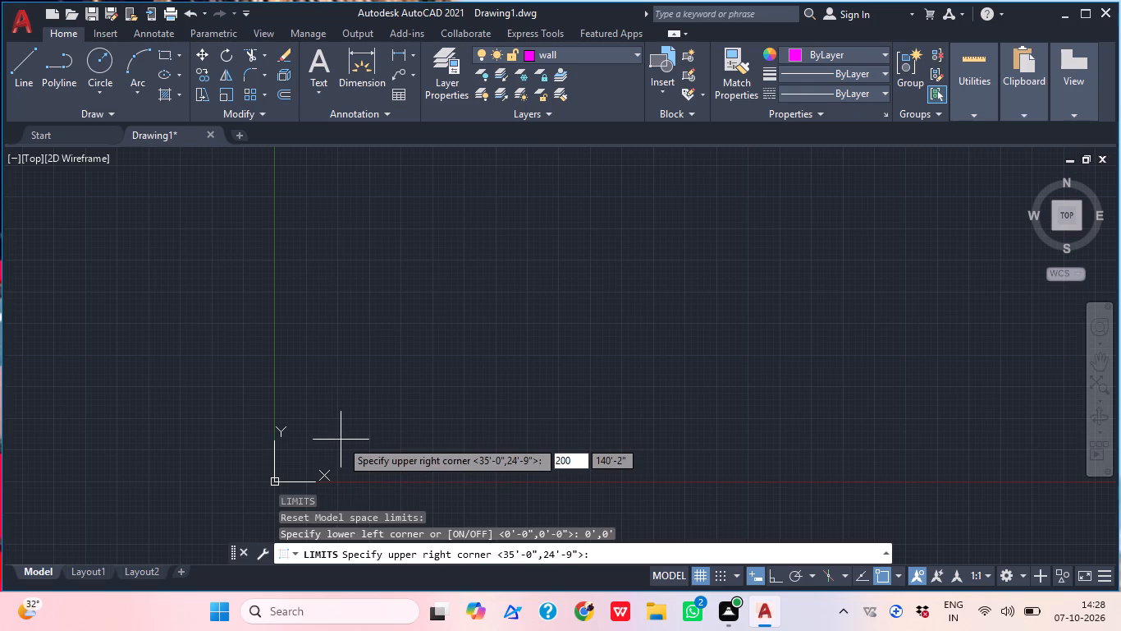
pyautogui.press("'")
pyautogui.write(",200'")
pyautogui.press('Return')
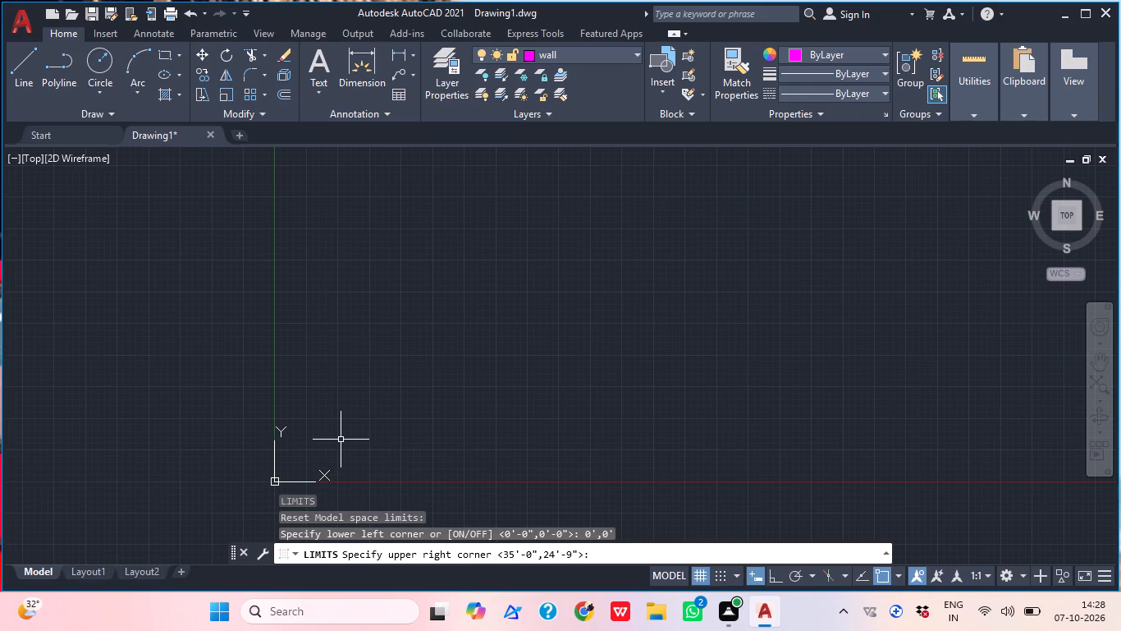
# Turn off the grid display beyond the limits in the drafting settings.
pyautogui.write('ds')
pyautogui.press('space')
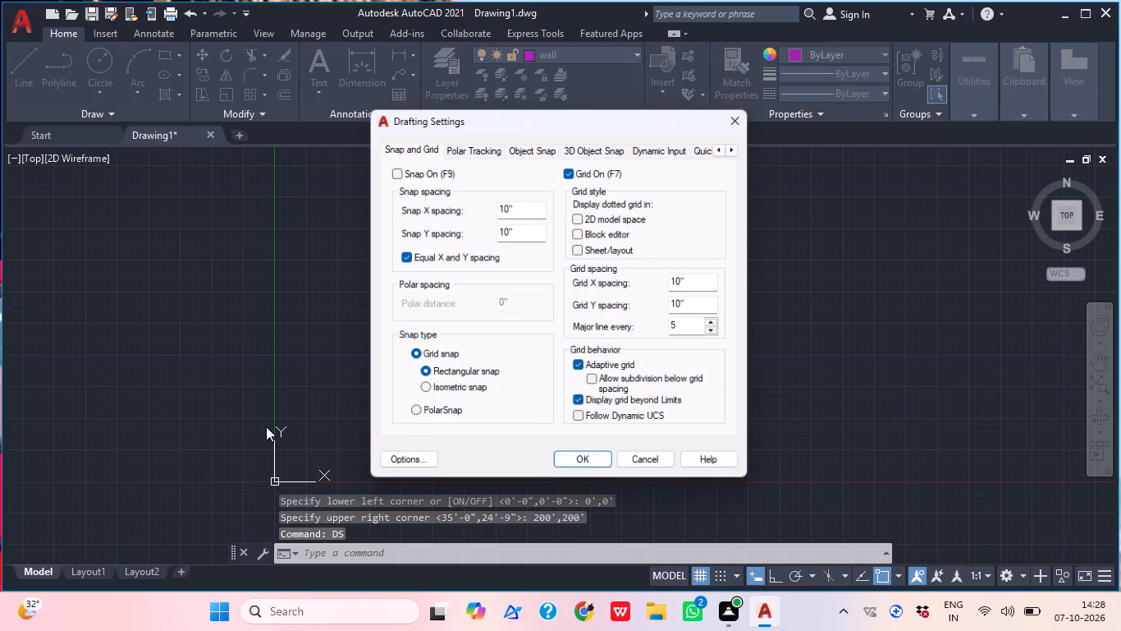
pyautogui.click(415, 145)
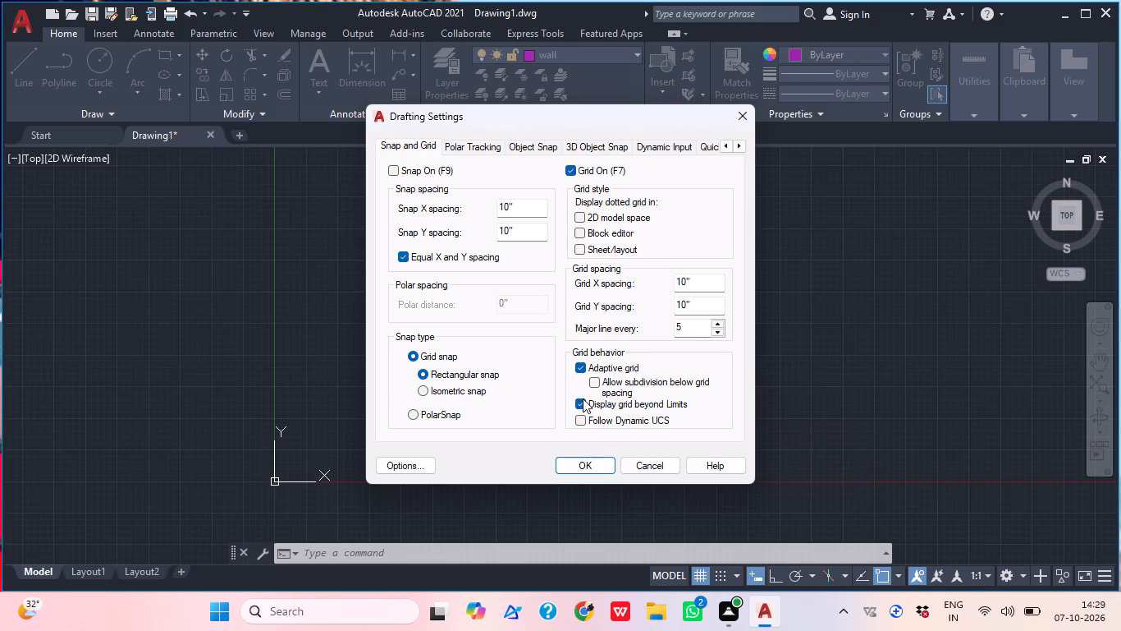
pyautogui.click(583, 399)
pyautogui.click(587, 465)
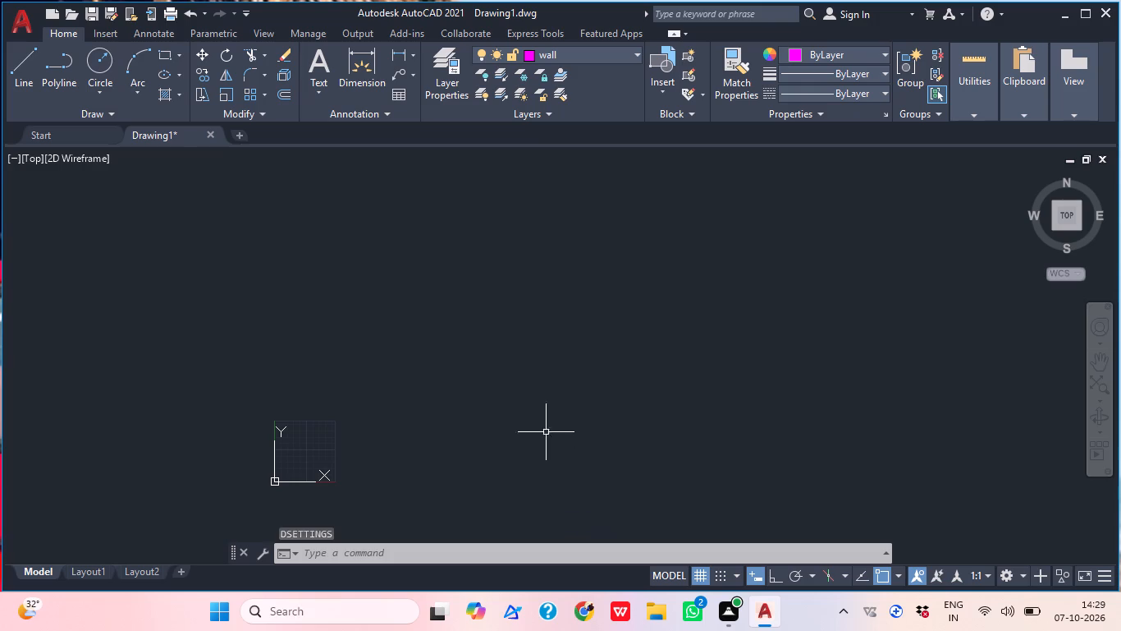
# With Ortho on, draw a vertical and a horizontal construction line crossing near the upper-left corner of the drawing limits.
pyautogui.scroll(-1, 467, 361)
pyautogui.scroll(2, 405, 403)
pyautogui.moveTo(402, 413); pyautogui.dragTo(562, 308, button='middle')
pyautogui.scroll(2, 470, 346)
pyautogui.scroll(-1, 470, 346)
pyautogui.moveTo(463, 357); pyautogui.dragTo(464, 364, button='middle')
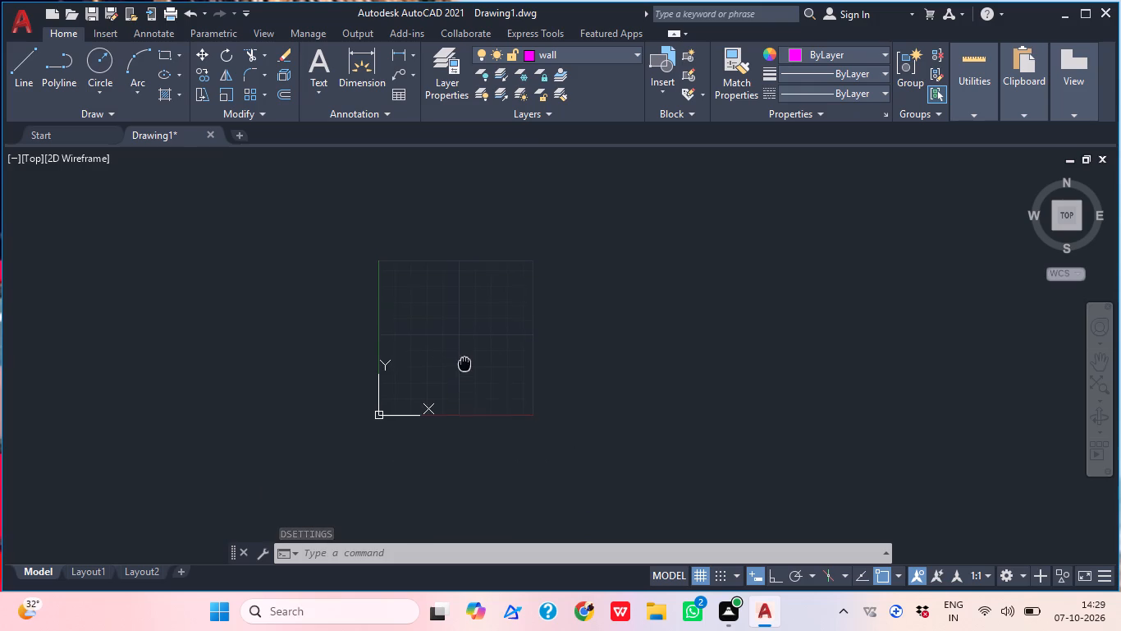
pyautogui.moveTo(464, 364); pyautogui.dragTo(464, 369, button='middle')
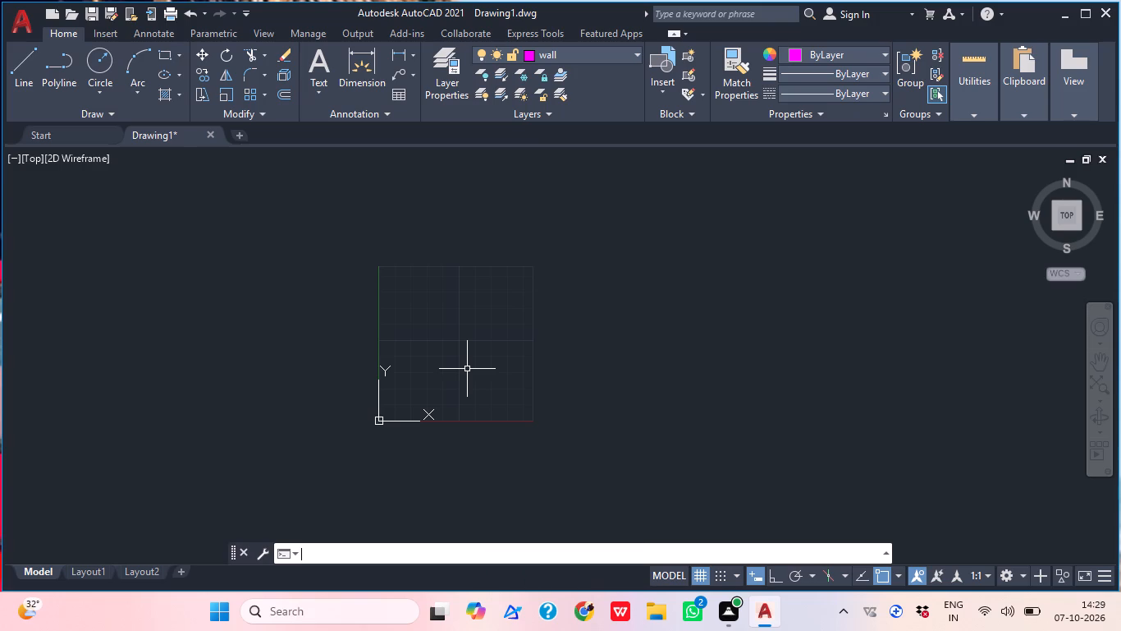
pyautogui.scroll(4, 433, 368)
pyautogui.moveTo(414, 375); pyautogui.dragTo(385, 412, button='middle')
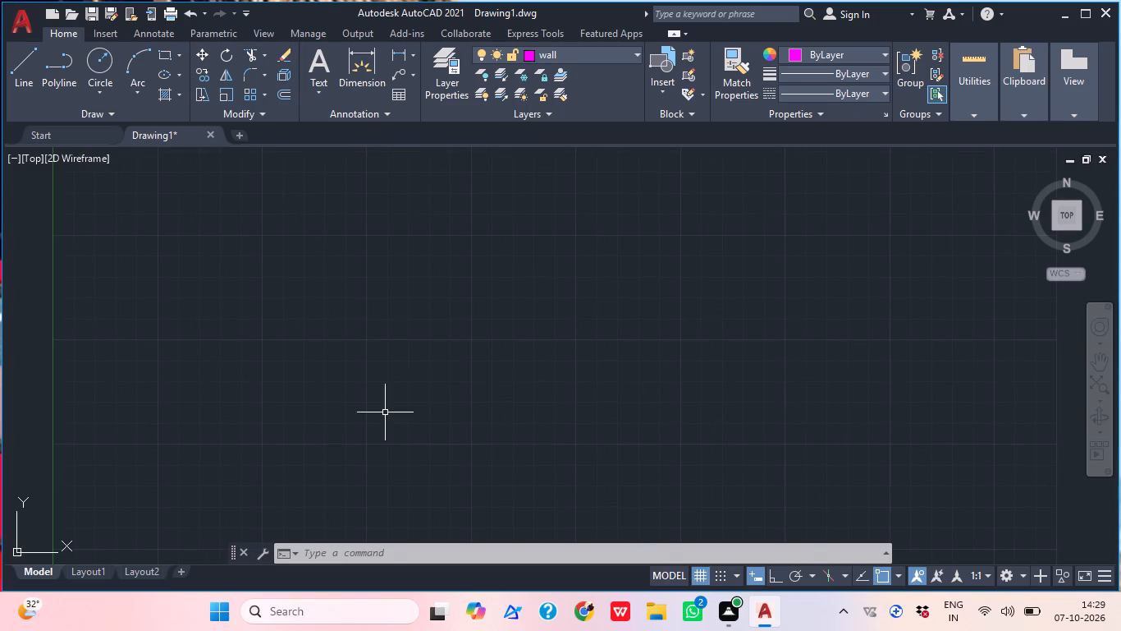
pyautogui.write('xl')
pyautogui.press('Return')
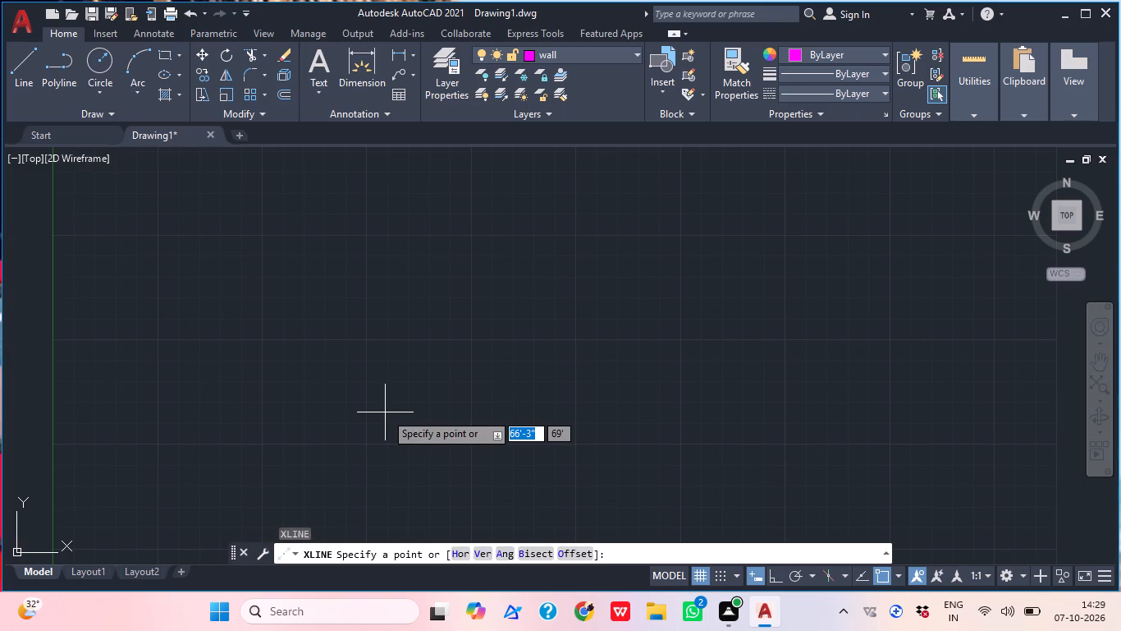
pyautogui.scroll(1, 385, 412)
pyautogui.scroll(-1, 385, 412)
pyautogui.scroll(1, 410, 426)
pyautogui.scroll(-1, 411, 425)
pyautogui.scroll(1, 416, 425)
pyautogui.scroll(-1, 437, 418)
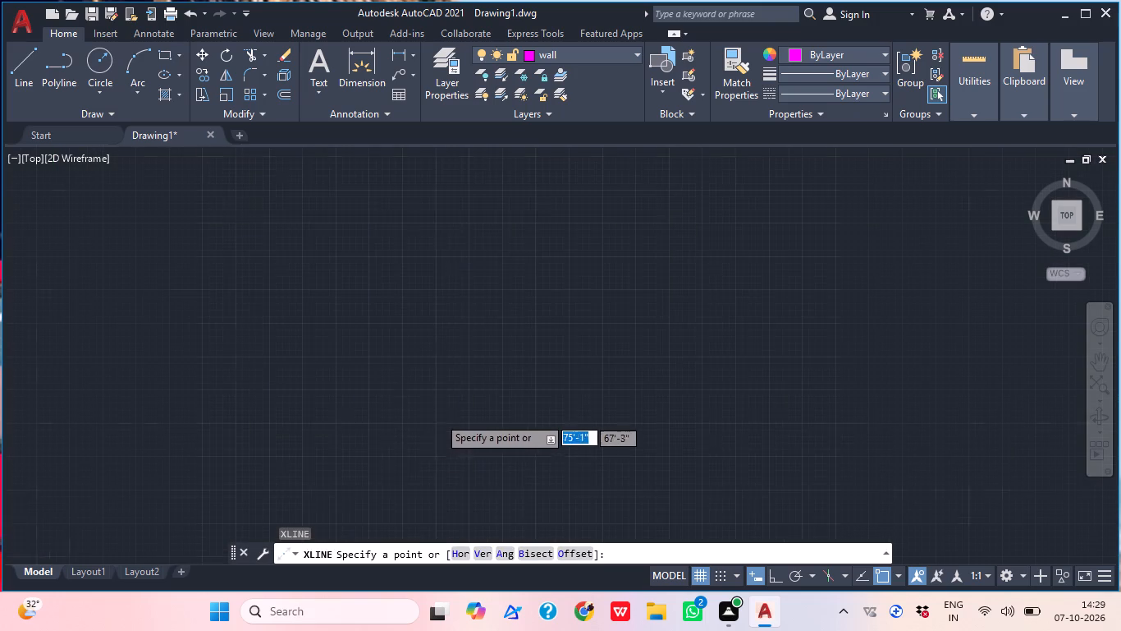
pyautogui.scroll(-2, 438, 417)
pyautogui.scroll(-2, 424, 337)
pyautogui.moveTo(426, 325); pyautogui.dragTo(404, 339, button='middle')
pyautogui.scroll(4, 364, 291)
pyautogui.scroll(-1, 378, 287)
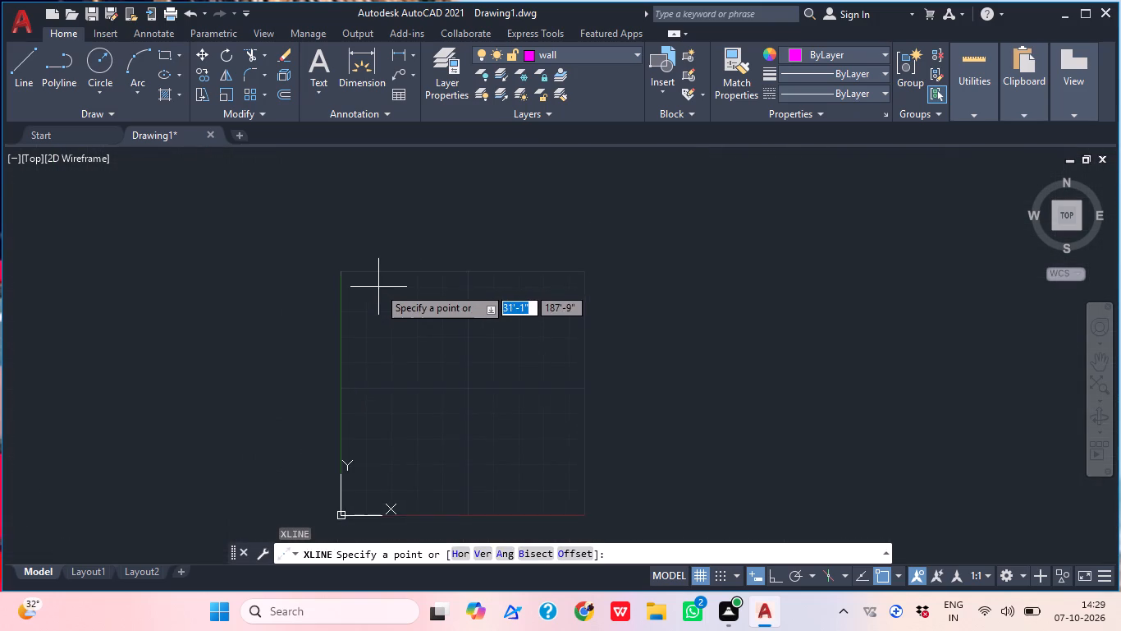
pyautogui.scroll(4, 368, 294)
pyautogui.click(316, 241)
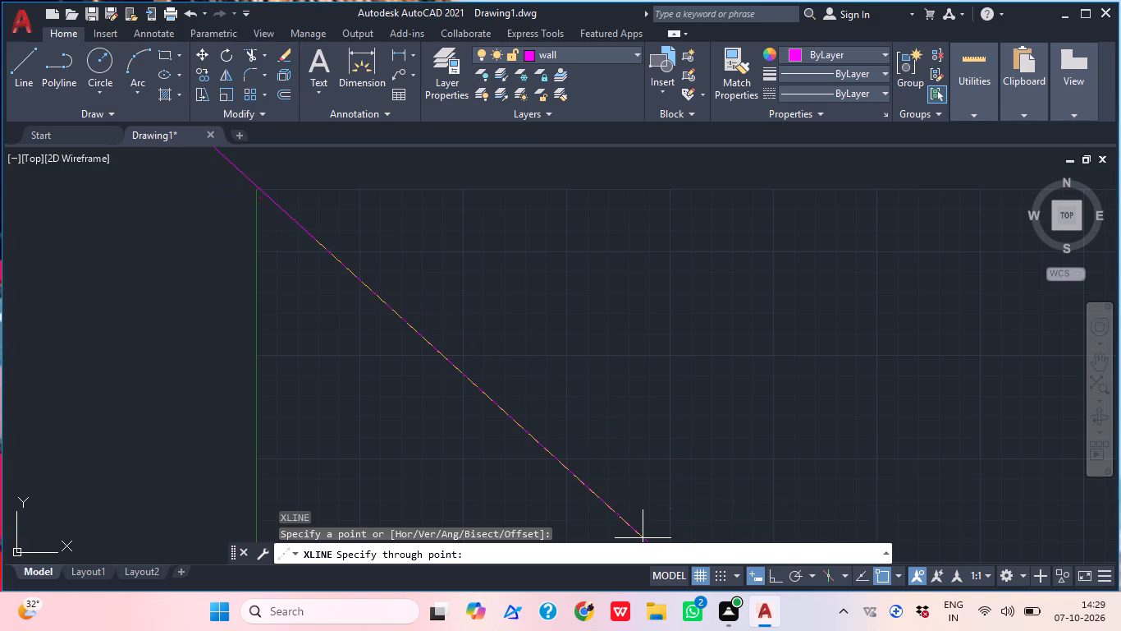
pyautogui.click(776, 586)
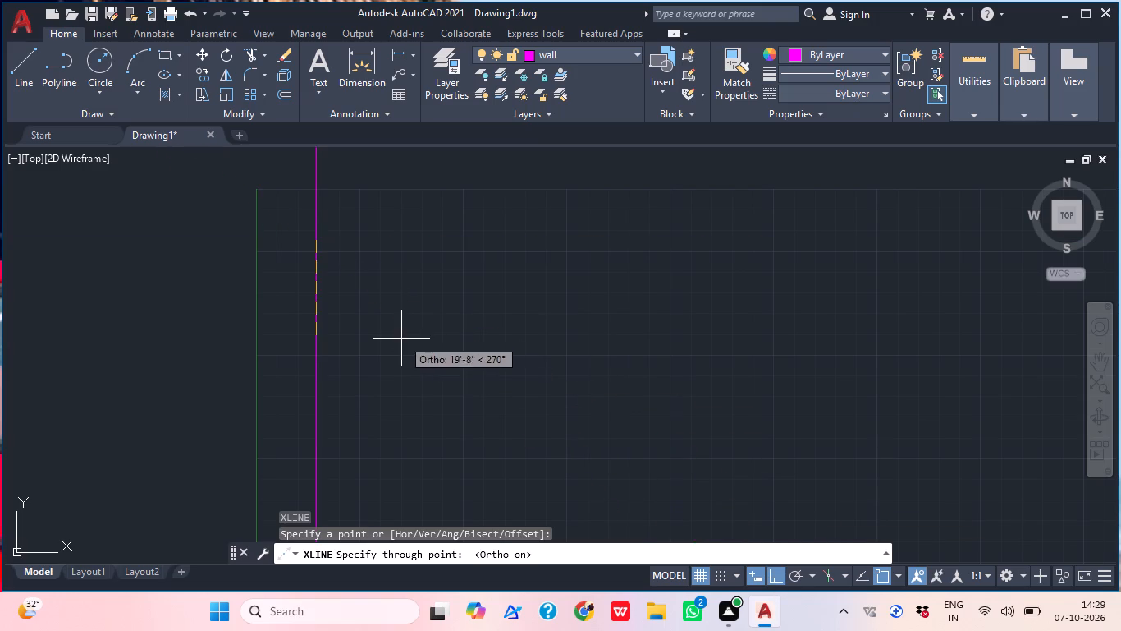
pyautogui.click(401, 339)
pyautogui.click(519, 279)
pyautogui.press('Escape')
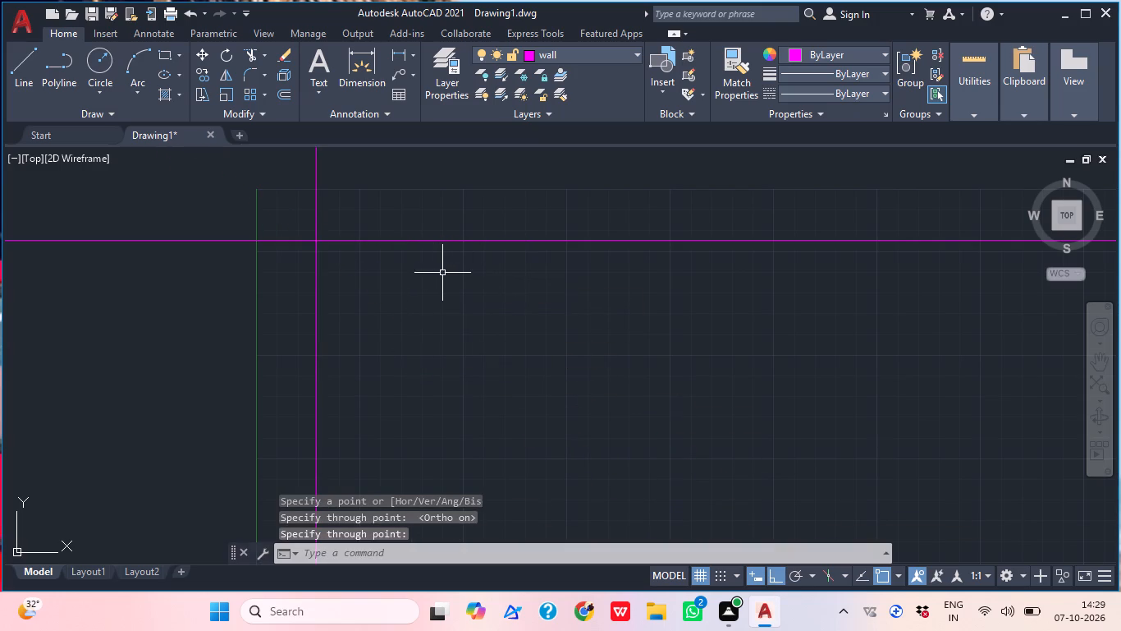
# Offset the horizontal construction line 9" downward and the vertical construction line 9" to the right.
pyautogui.moveTo(377, 225); pyautogui.dragTo(406, 245, button='middle')
pyautogui.scroll(1, 396, 242)
pyautogui.scroll(-2, 404, 273)
pyautogui.press('o')
pyautogui.press('space')
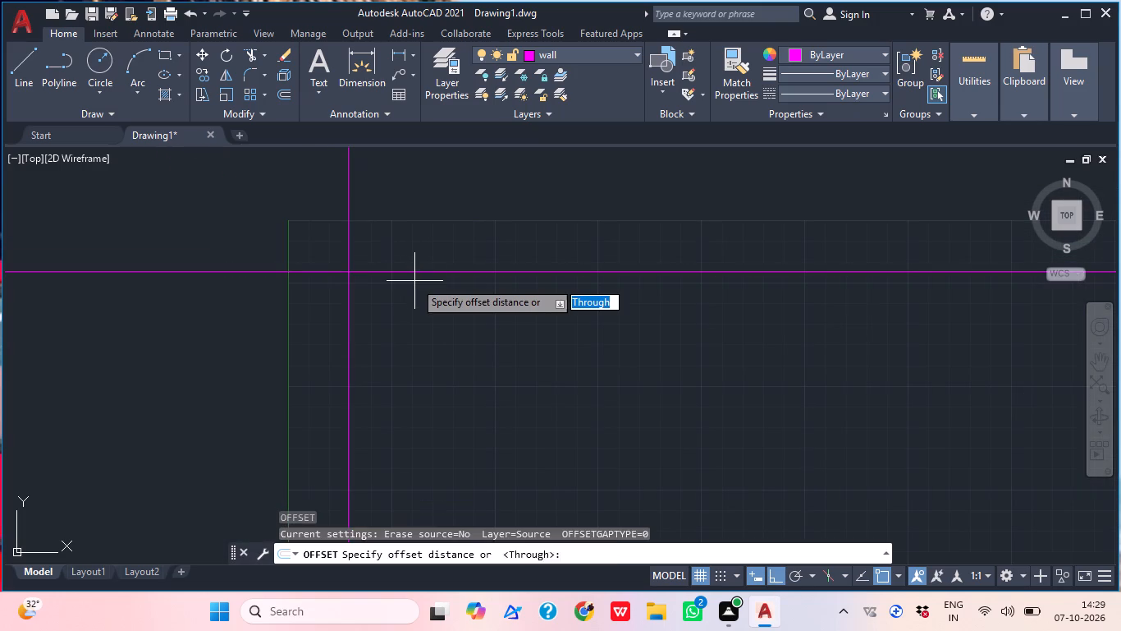
pyautogui.write('9"')
pyautogui.press('Return')
pyautogui.click(413, 267)
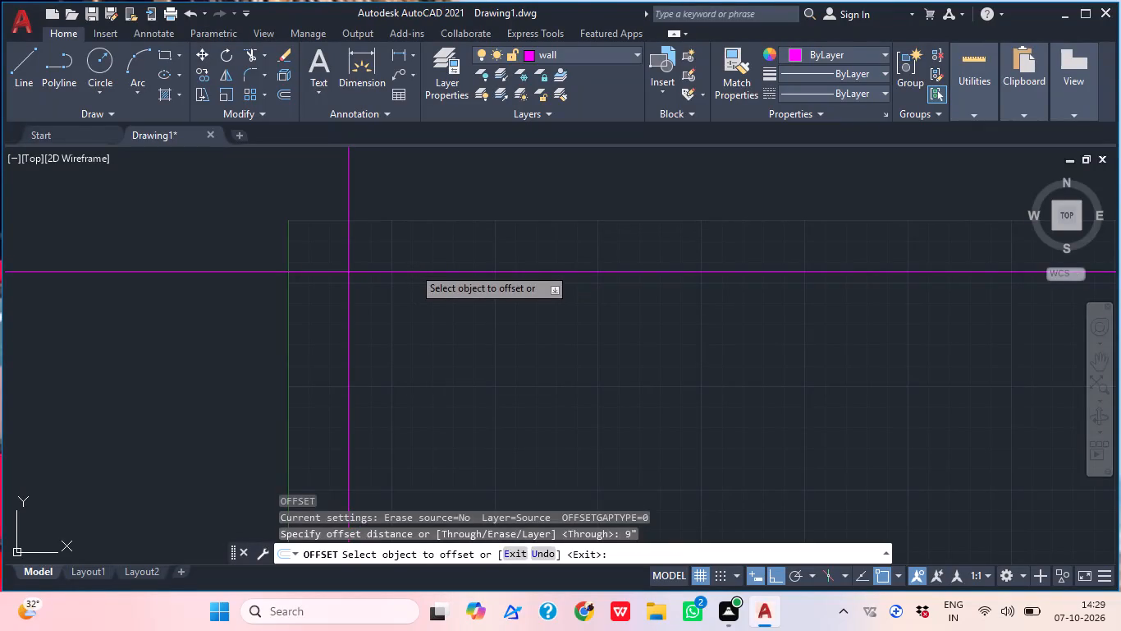
pyautogui.click(415, 272)
pyautogui.click(433, 329)
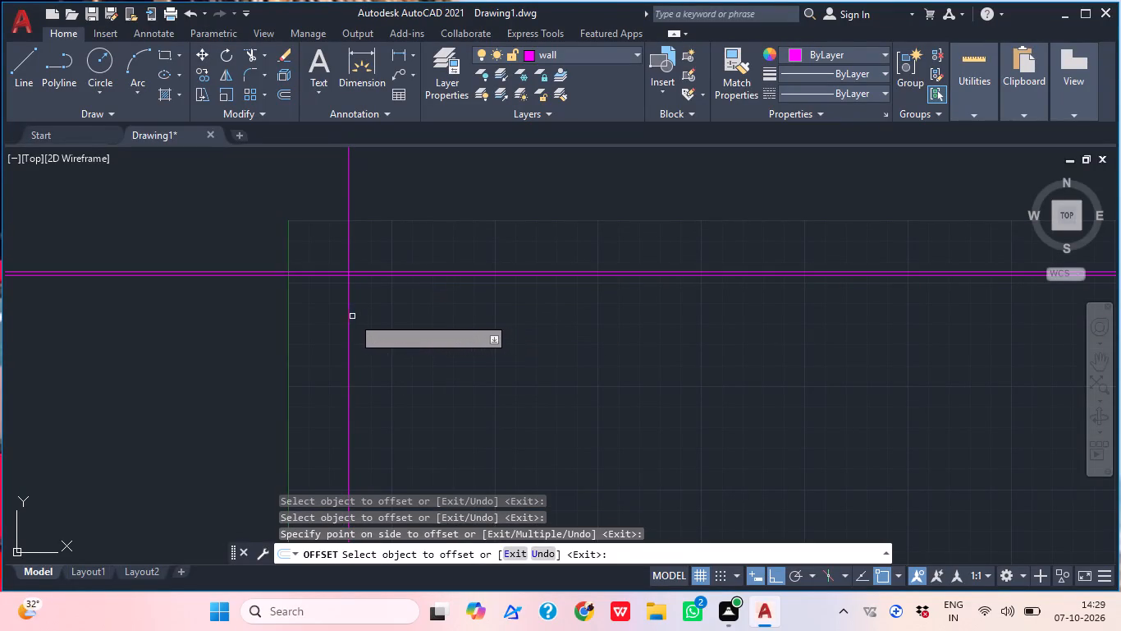
pyautogui.click(348, 316)
pyautogui.click(419, 318)
pyautogui.press('Escape')
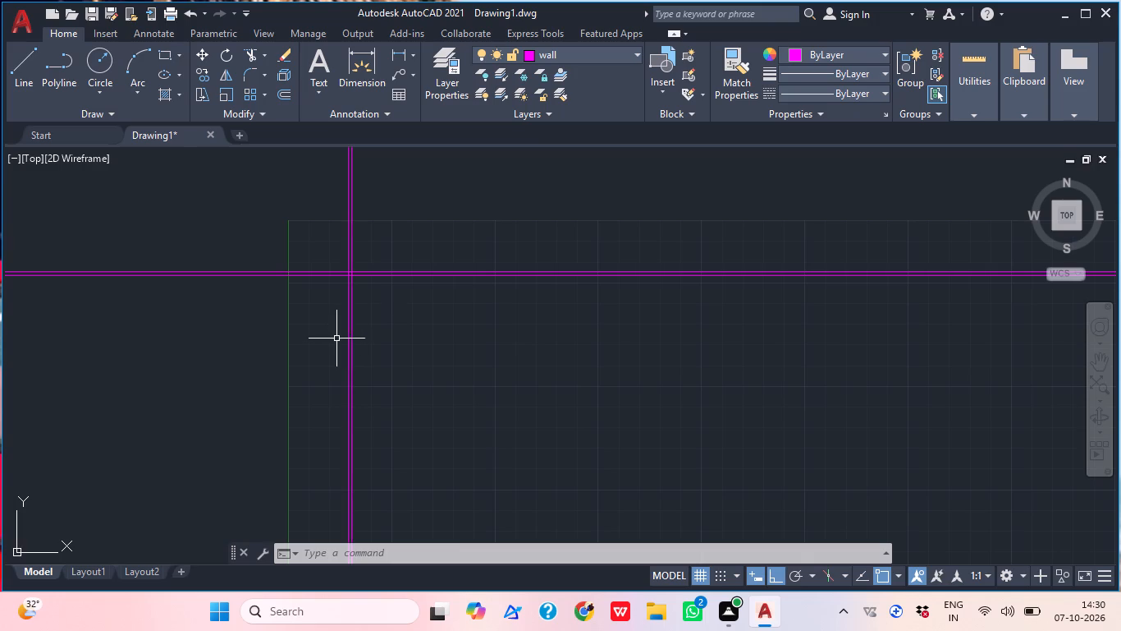
# Offset the outer (leftmost) vertical construction line 7' to the right.
pyautogui.scroll(3, 359, 296)
pyautogui.press('Escape')
pyautogui.scroll(-2, 357, 298)
pyautogui.scroll(1, 357, 298)
pyautogui.press('o')
pyautogui.press('space')
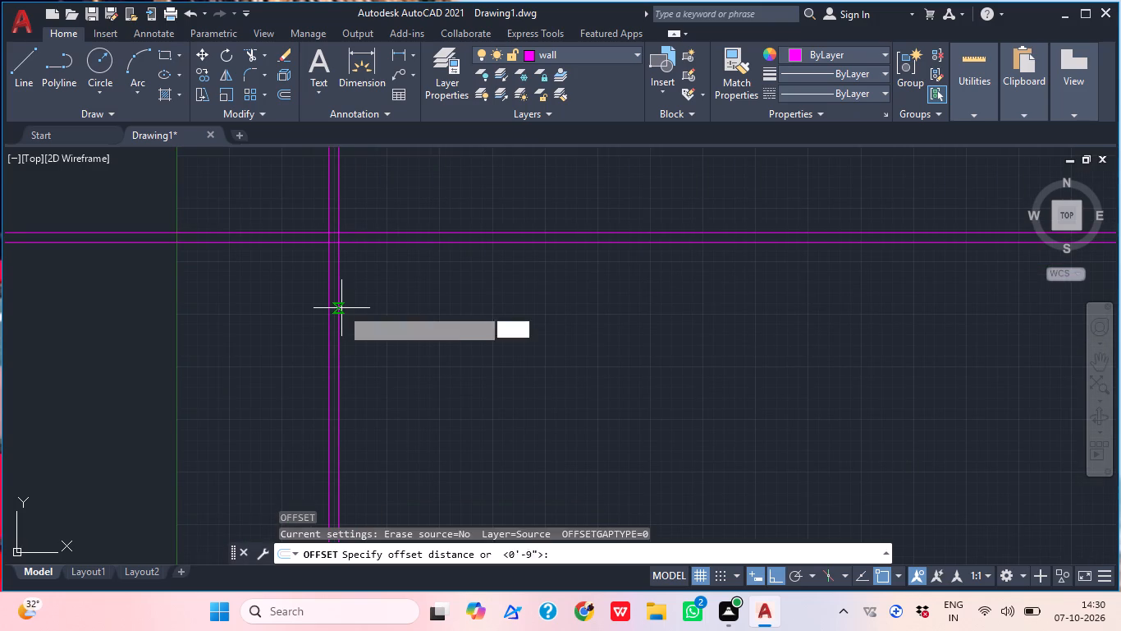
pyautogui.write("7'")
pyautogui.press('Return')
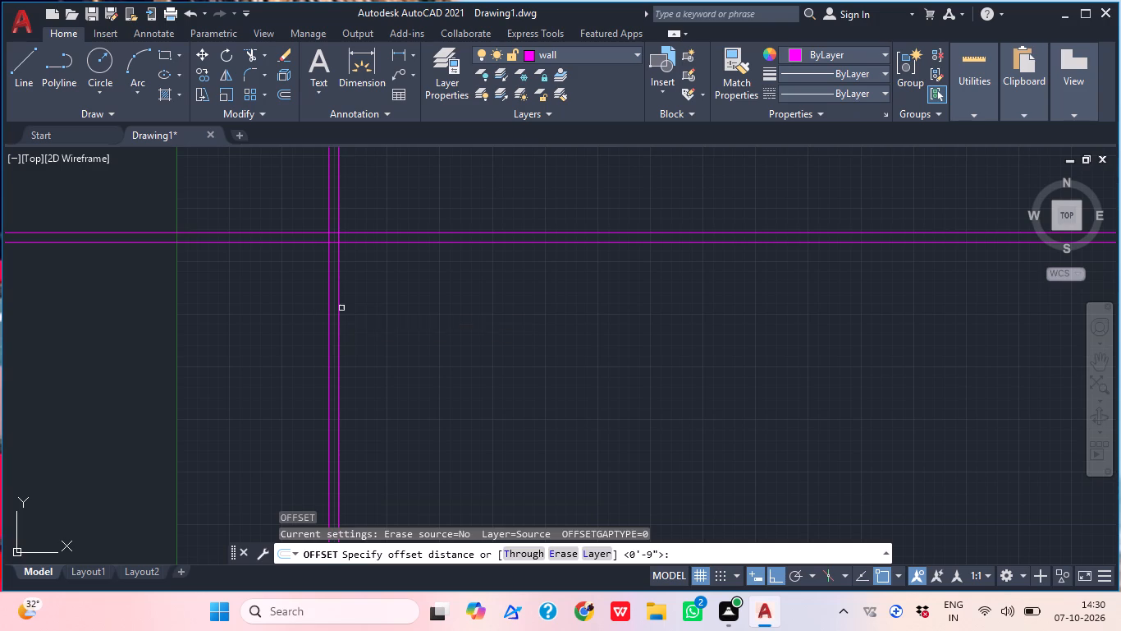
pyautogui.scroll(2, 336, 315)
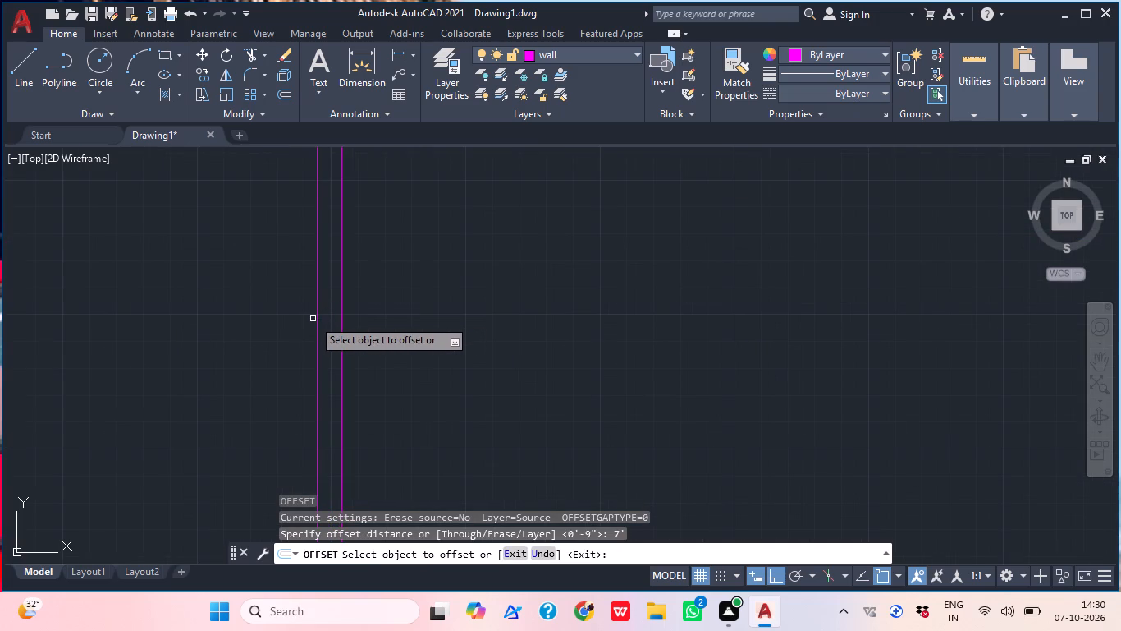
pyautogui.click(315, 315)
pyautogui.click(422, 328)
pyautogui.scroll(-4, 415, 330)
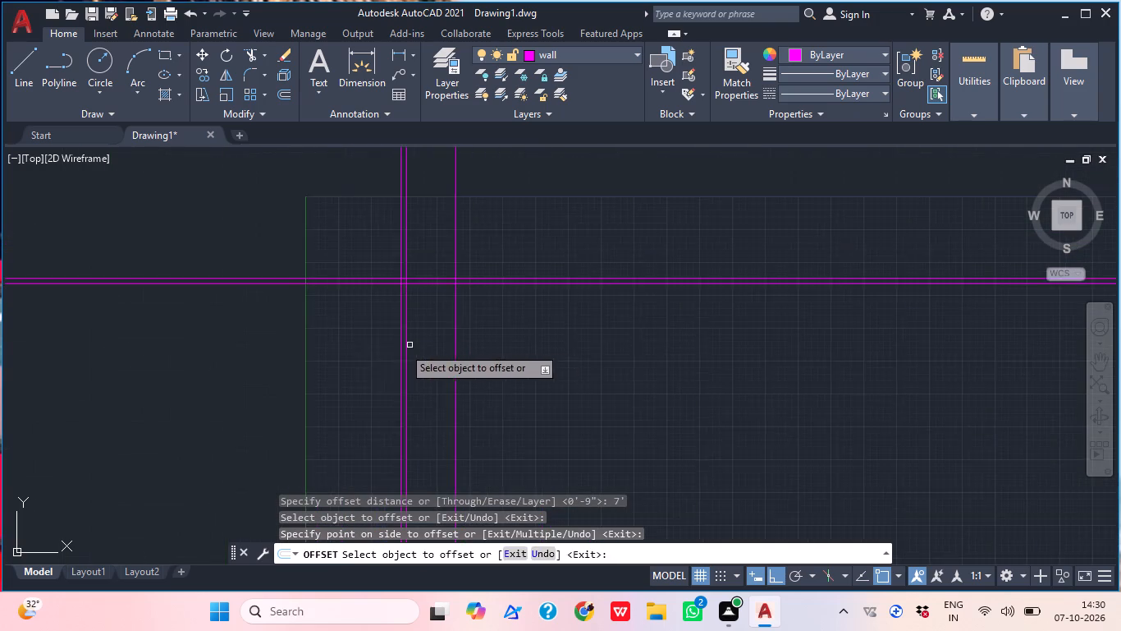
pyautogui.moveTo(356, 353); pyautogui.dragTo(340, 360, button='middle')
pyautogui.press('space')
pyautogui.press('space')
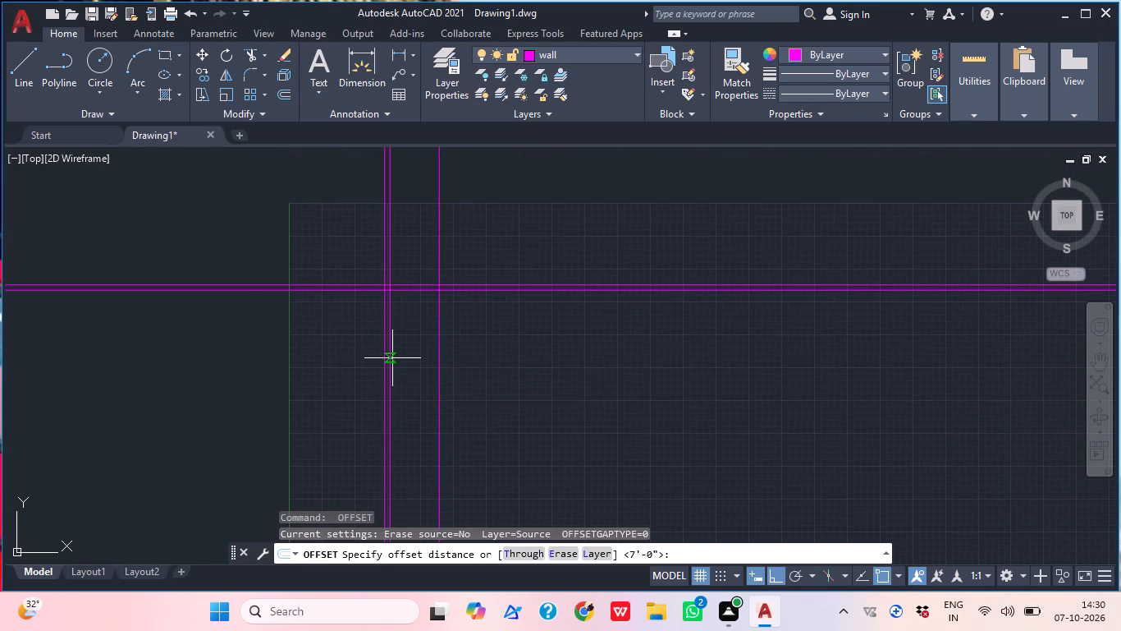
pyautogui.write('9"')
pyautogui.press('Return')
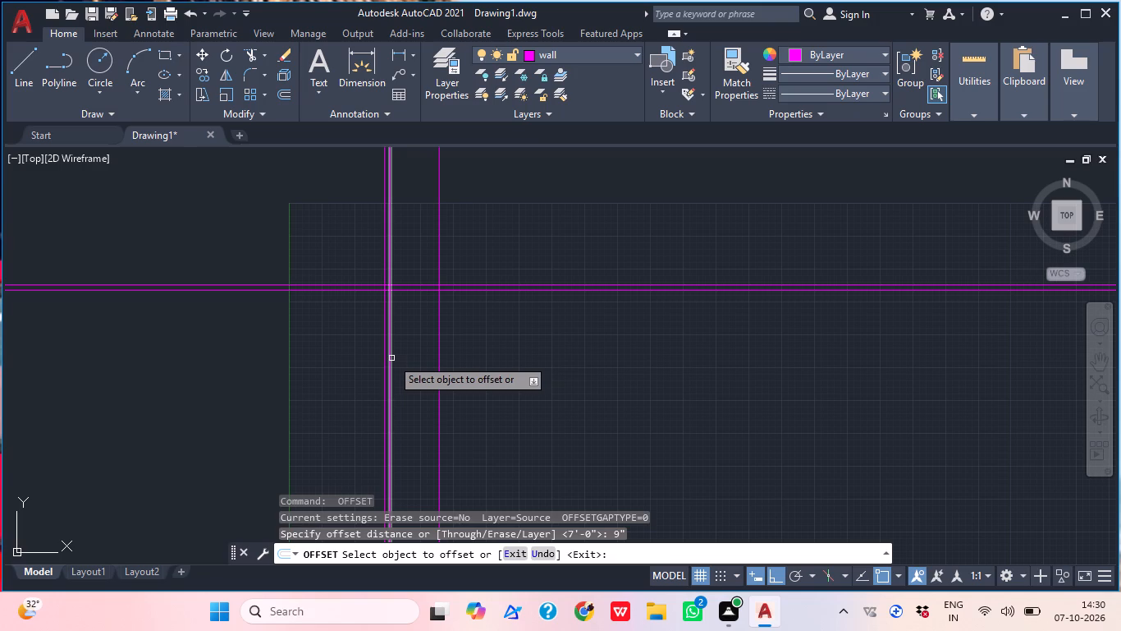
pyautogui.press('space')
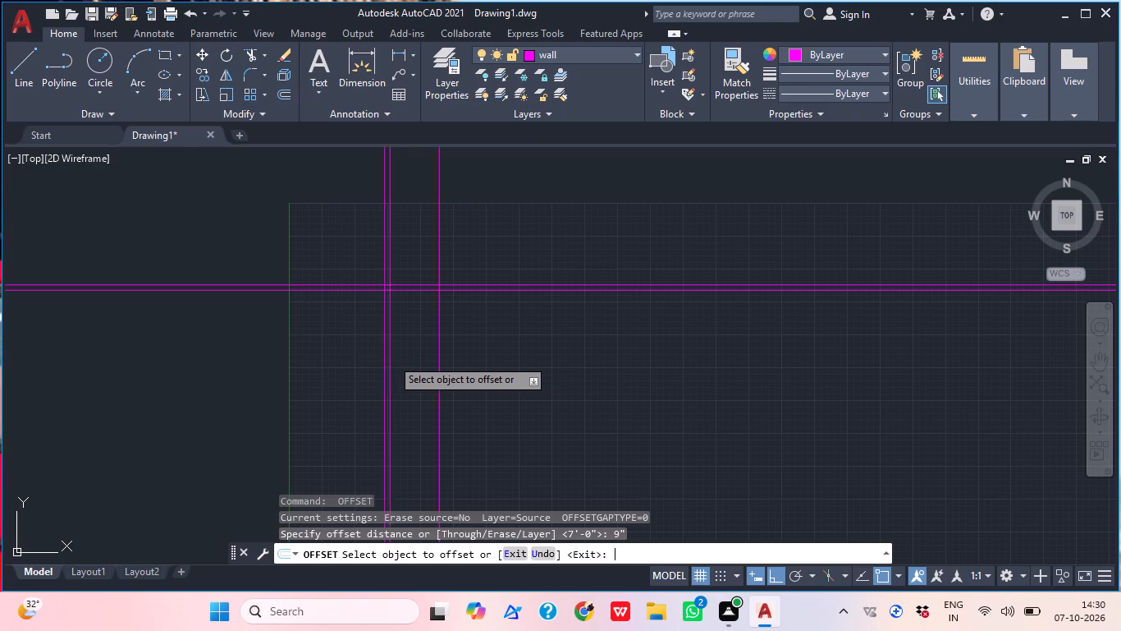
# Offset the rightmost vertical construction line 4.5" further to the right to form an inner partition wall.
pyautogui.press('space')
pyautogui.press('4')
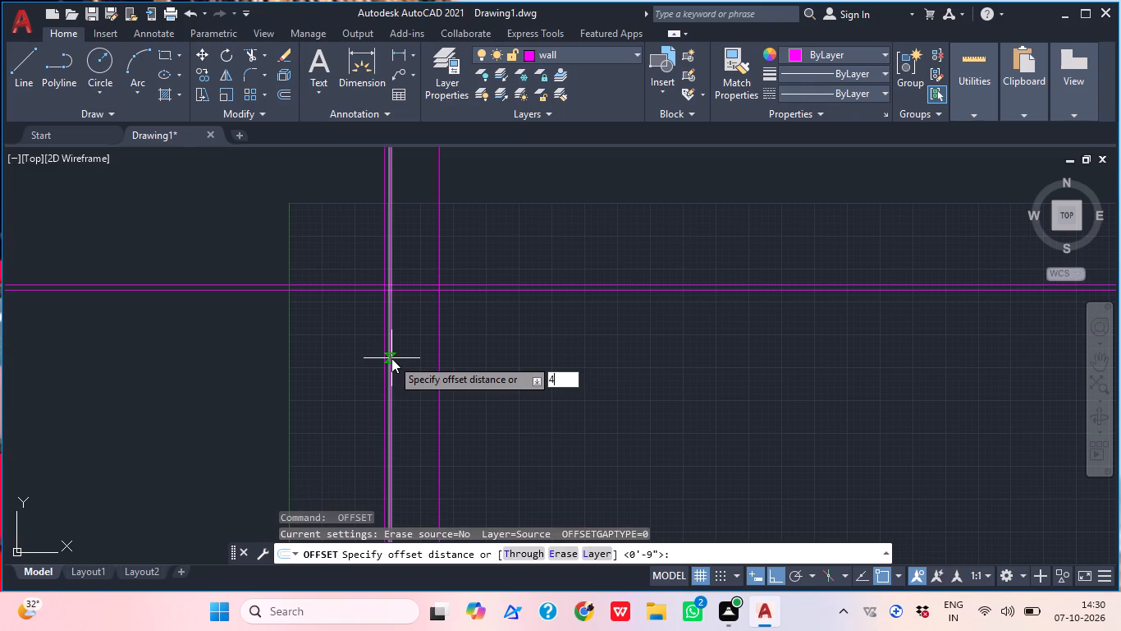
pyautogui.write('.5"')
pyautogui.press('Return')
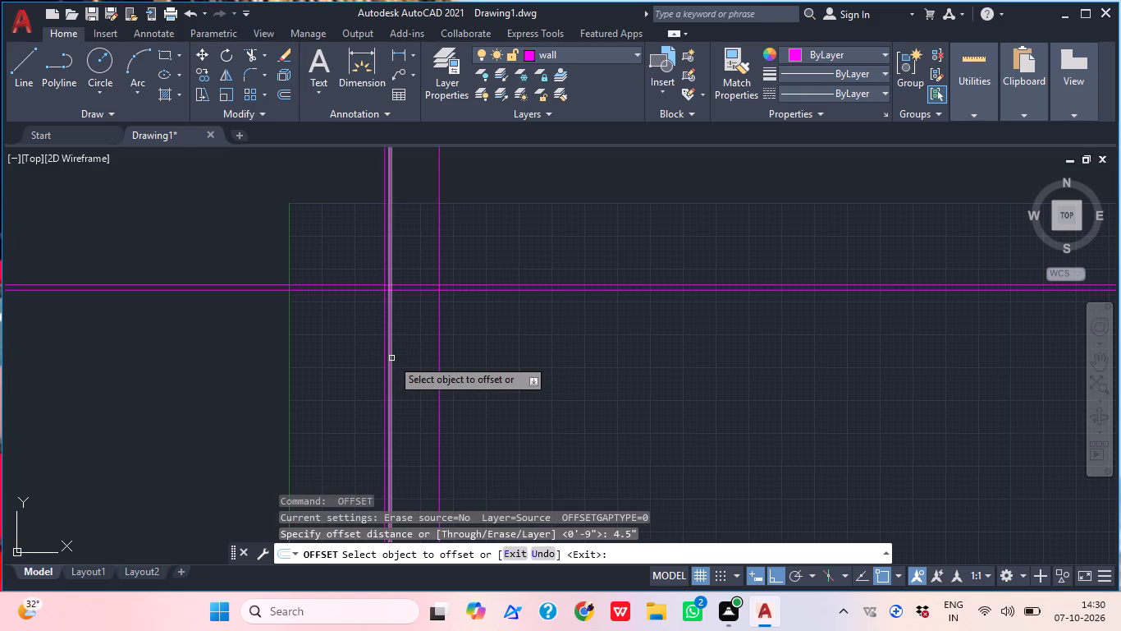
pyautogui.scroll(3, 422, 358)
pyautogui.scroll(-1, 385, 288)
pyautogui.scroll(1, 385, 282)
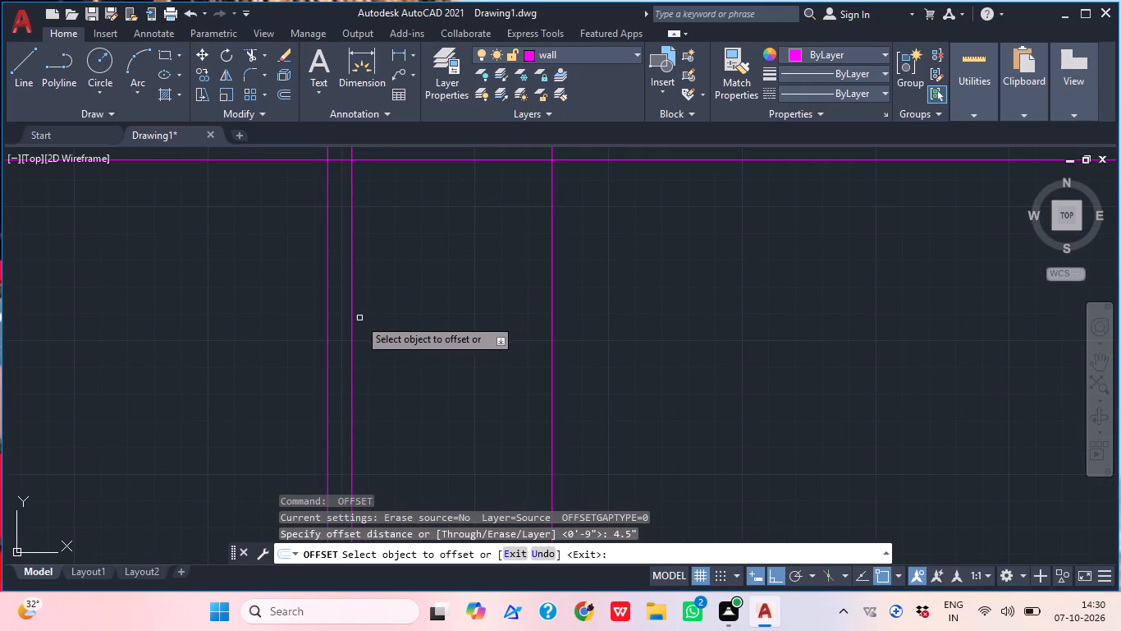
pyautogui.click(554, 319)
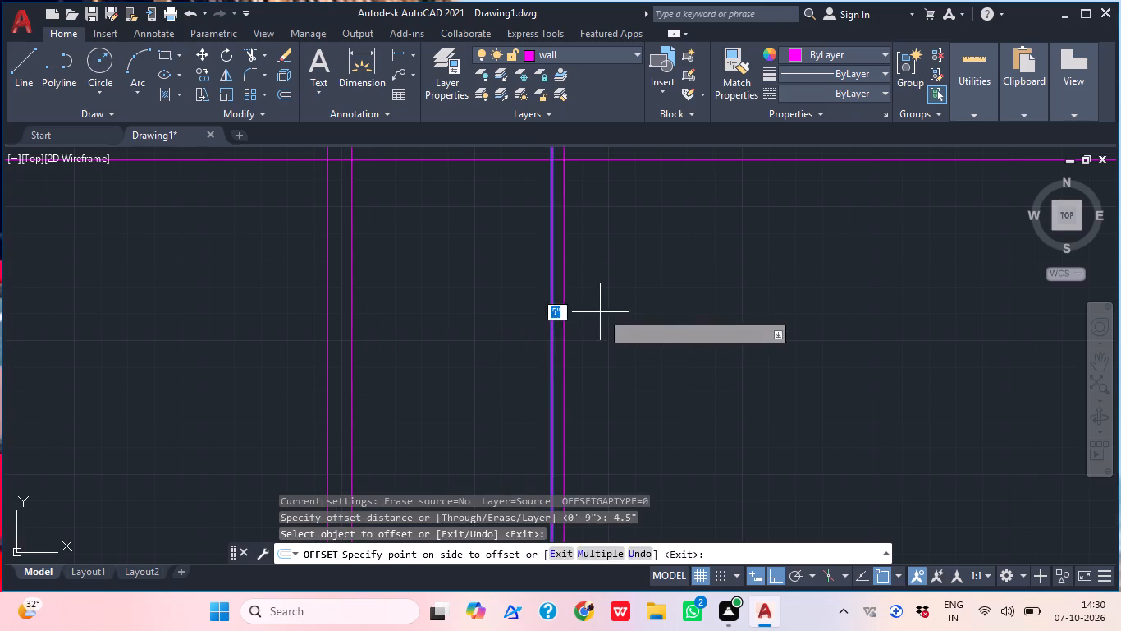
pyautogui.click(602, 311)
pyautogui.moveTo(572, 317); pyautogui.dragTo(499, 359, button='middle')
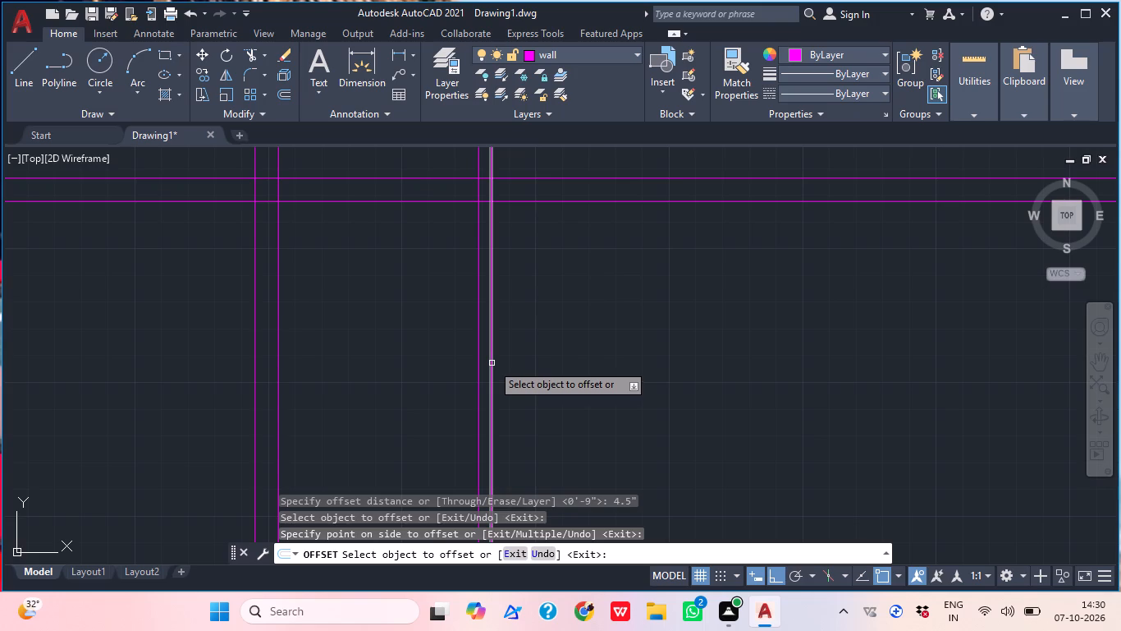
# Undo the last 4.5" and 7' vertical offsets, keeping only the 9" outer wall construction lines.
pyautogui.hotkey('ctrl', 'z')
pyautogui.hotkey('ctrl', 'z')
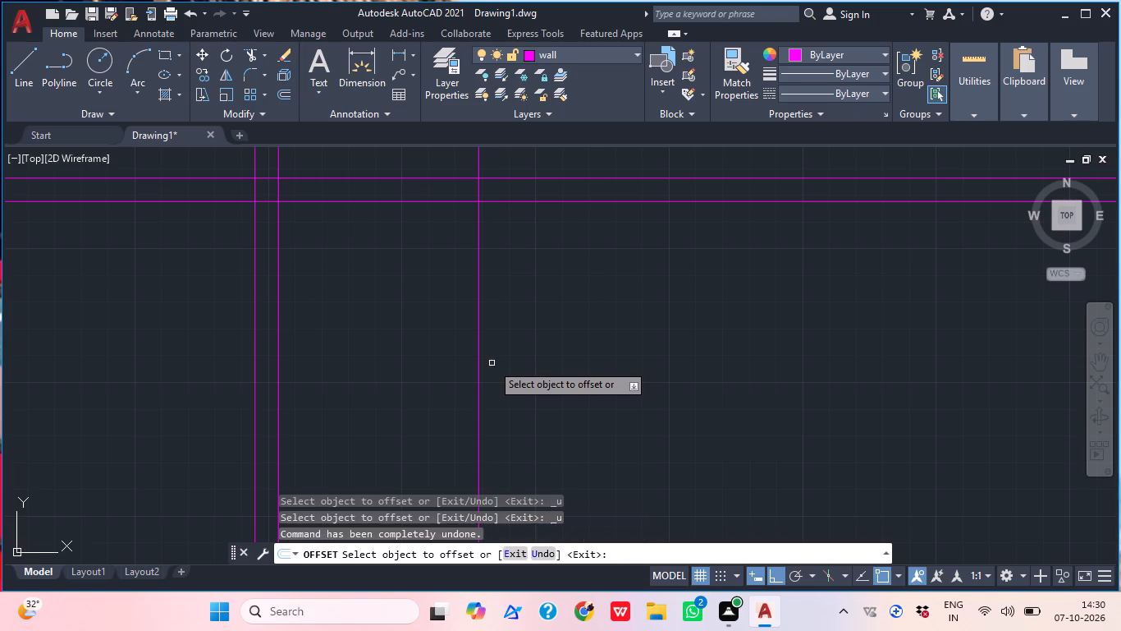
pyautogui.hotkey('ctrl', 'z')
pyautogui.hotkey('ctrl', 'z')
pyautogui.press('Escape')
pyautogui.hotkey('ctrl', 'z')
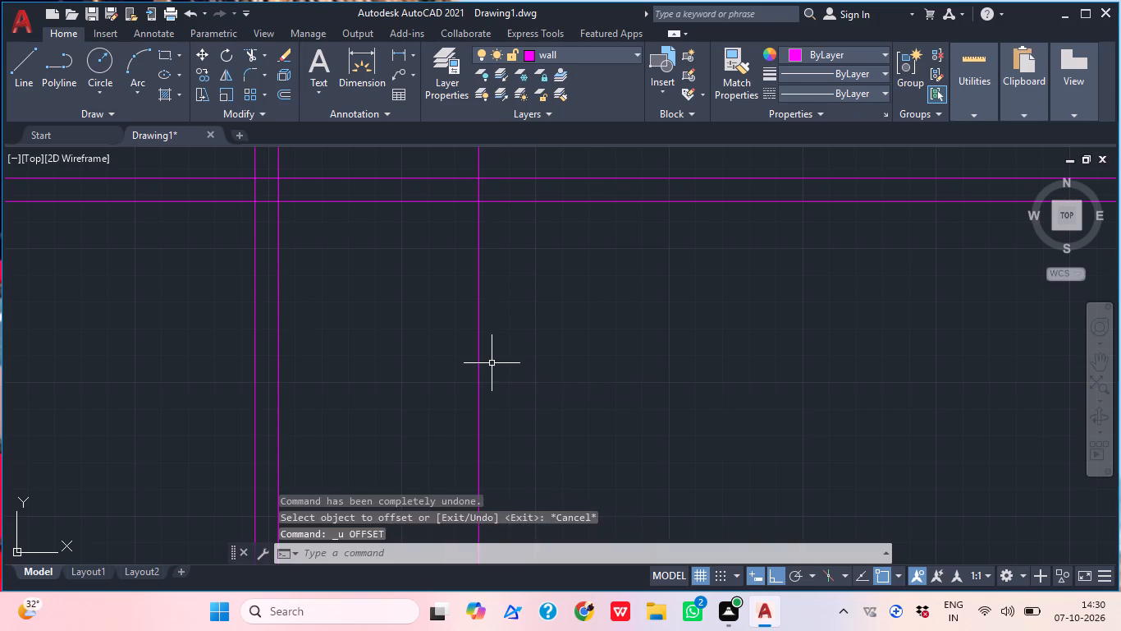
pyautogui.hotkey('ctrl', 'z')
pyautogui.hotkey('ctrl', 'z')
pyautogui.click(490, 364)
pyautogui.moveTo(428, 397); pyautogui.dragTo(402, 414, button='middle')
pyautogui.press('Escape')
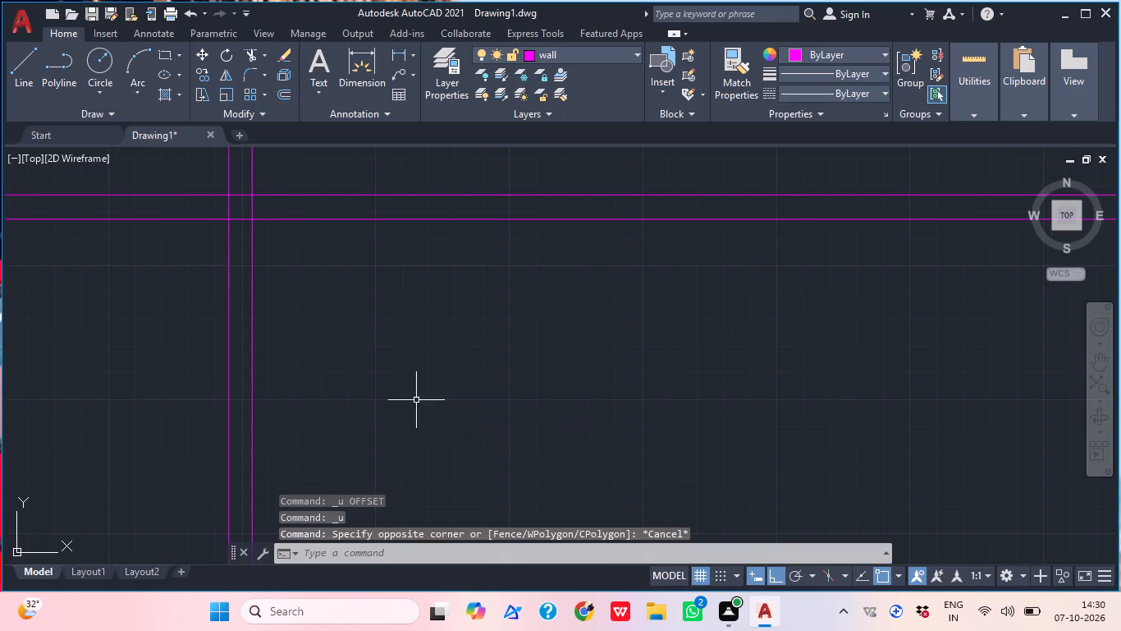
# Offset the inner vertical line of the left outer wall 9'1.5" to the right.
pyautogui.press('o')
pyautogui.press('space')
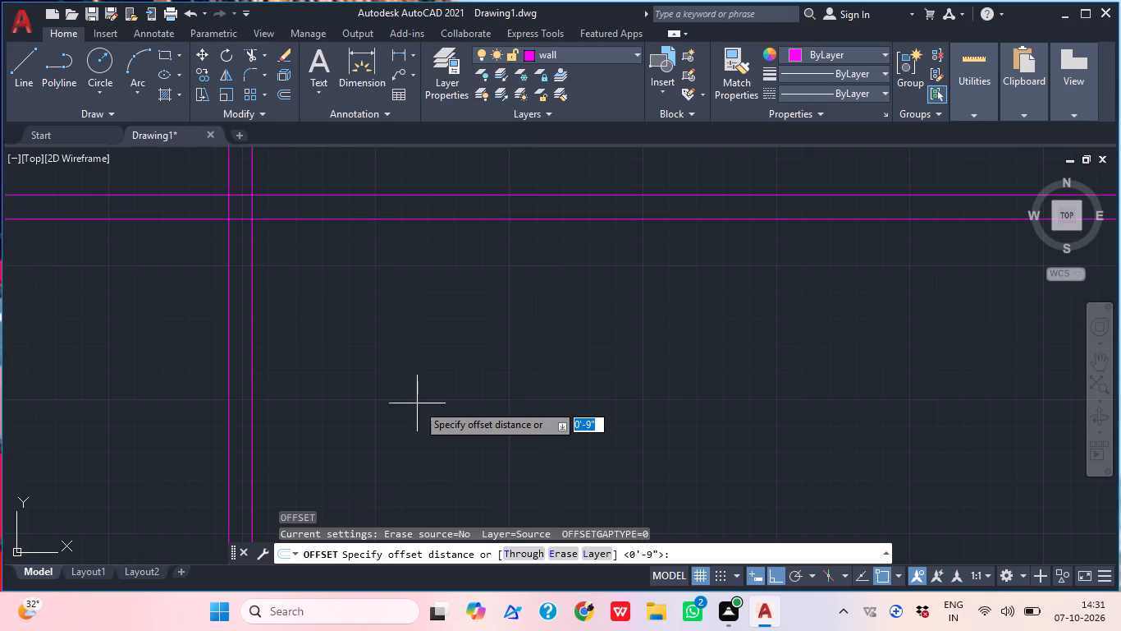
pyautogui.write("9'")
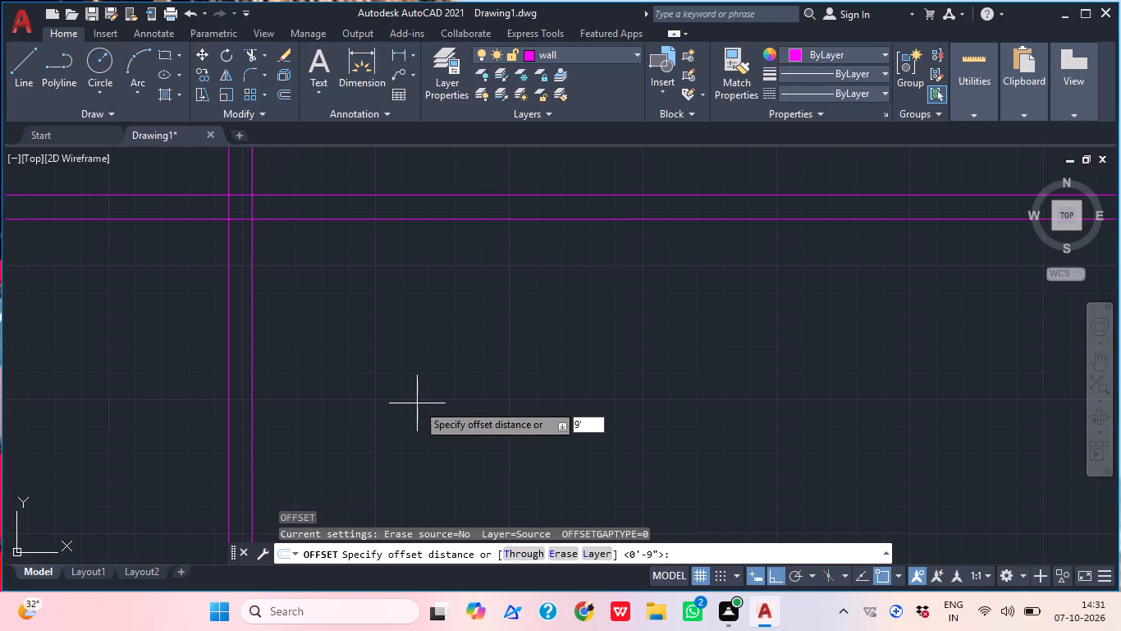
pyautogui.write('1.5')
pyautogui.hotkey('shift', '"')
pyautogui.press('Return')
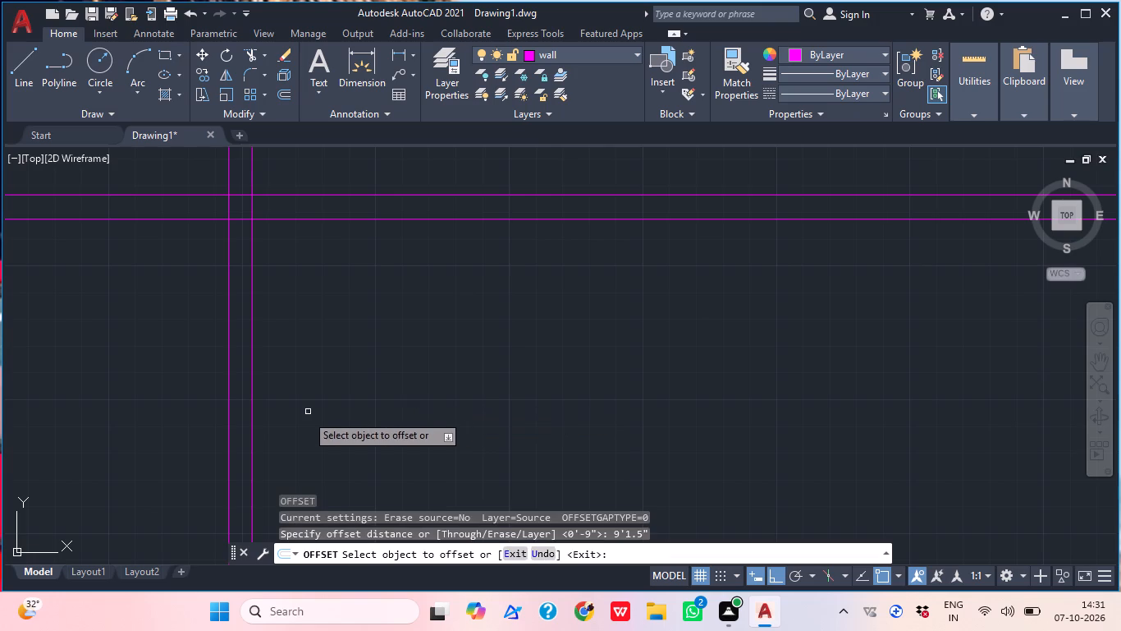
pyautogui.click(252, 416)
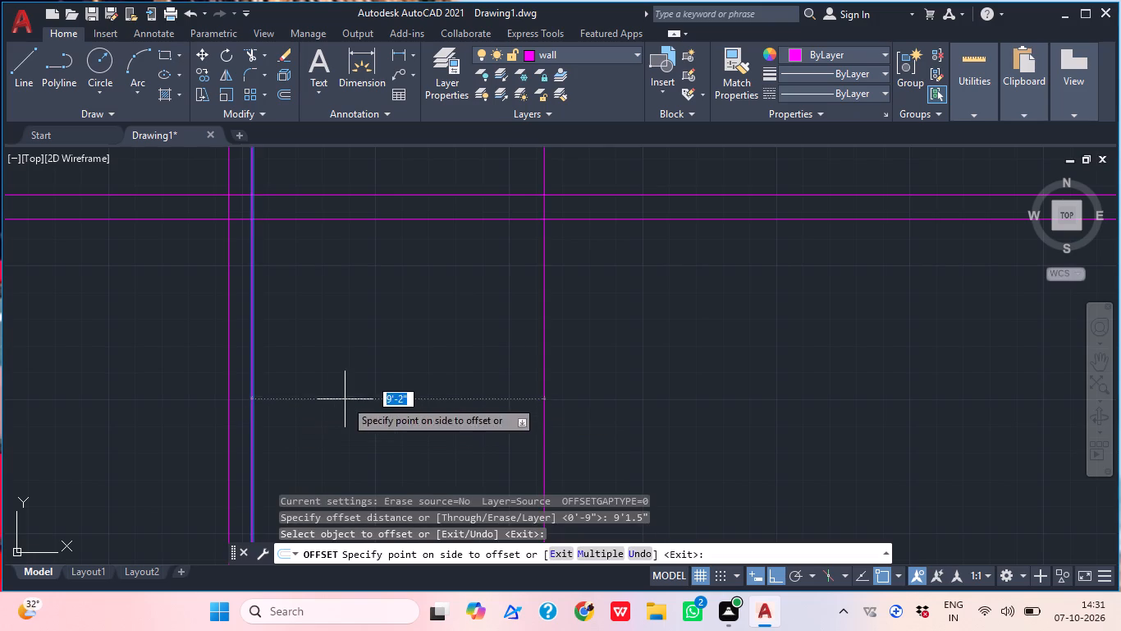
pyautogui.click(364, 399)
pyautogui.moveTo(458, 380); pyautogui.dragTo(404, 389, button='middle')
pyautogui.press('space')
# Offset the rightmost vertical construction line 4.5" further to the right to form a partition wall.
pyautogui.press('space')
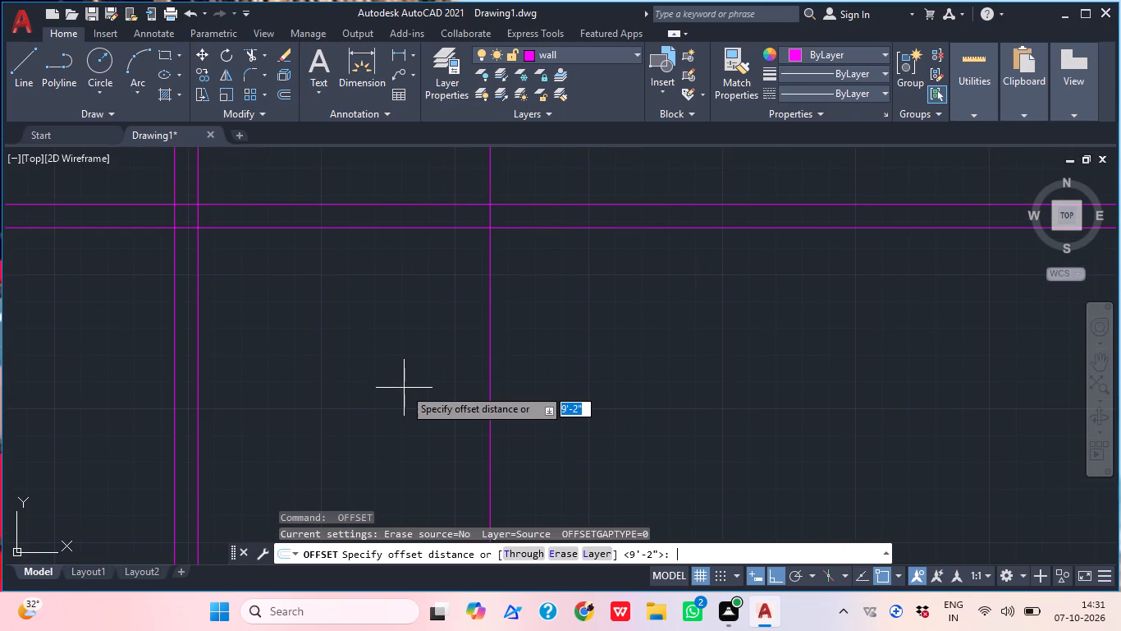
pyautogui.write('4.5')
pyautogui.hotkey('shift', '"')
pyautogui.press('Return')
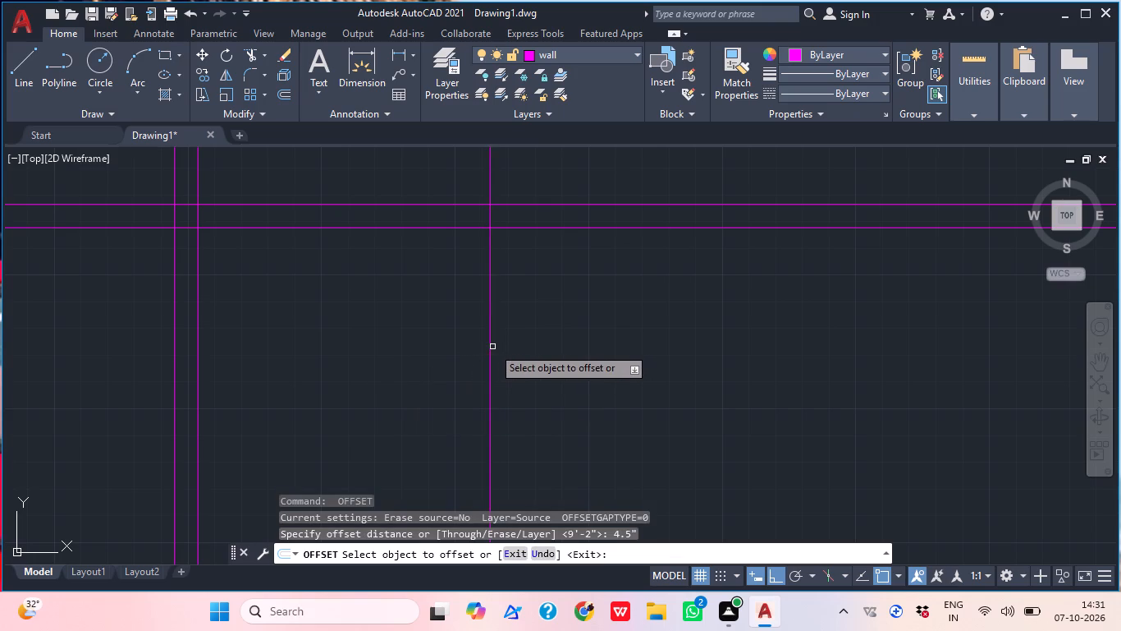
pyautogui.moveTo(489, 348); pyautogui.dragTo(498, 349)
pyautogui.click(533, 350)
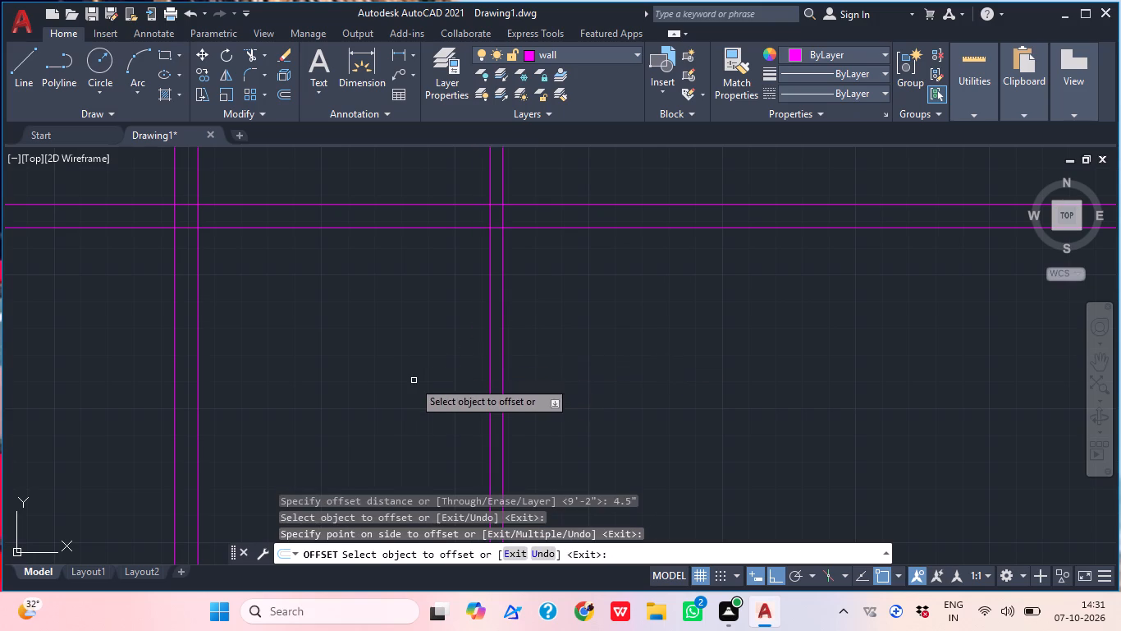
pyautogui.press('space')
# Offset the inner vertical line of the left outer wall 3' to the right.
pyautogui.press('space')
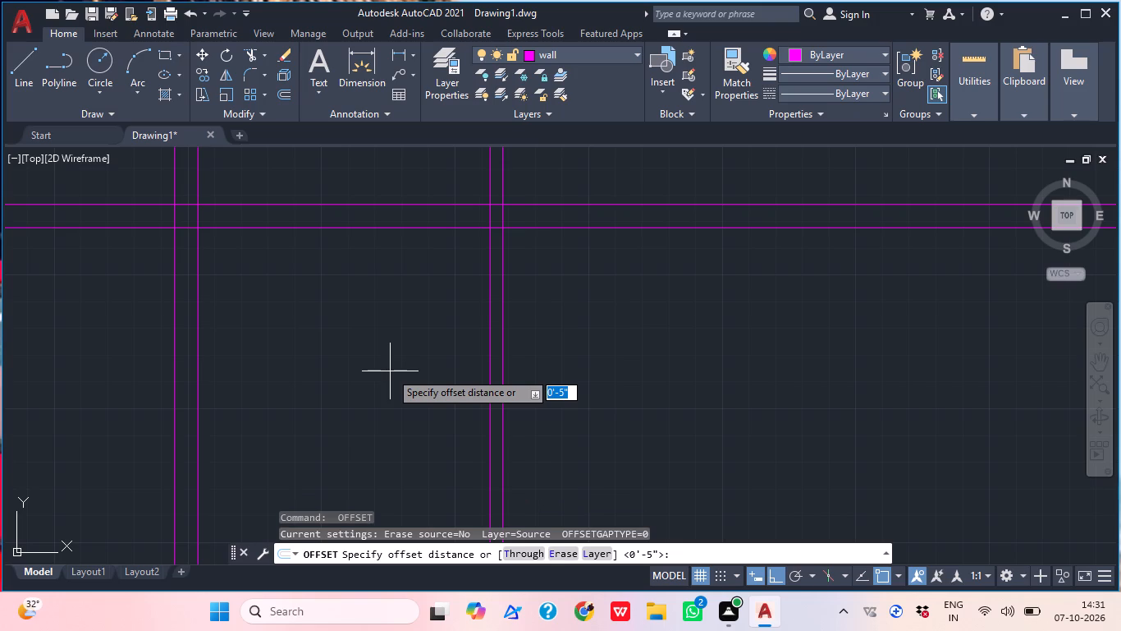
pyautogui.write("3'")
pyautogui.press('Return')
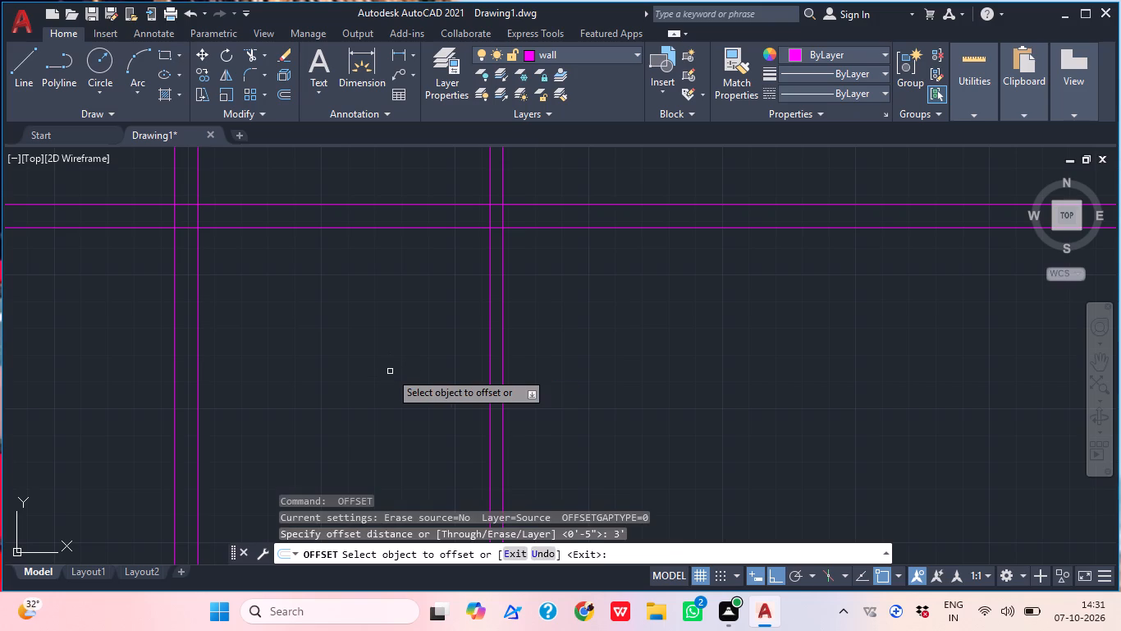
pyautogui.click(197, 370)
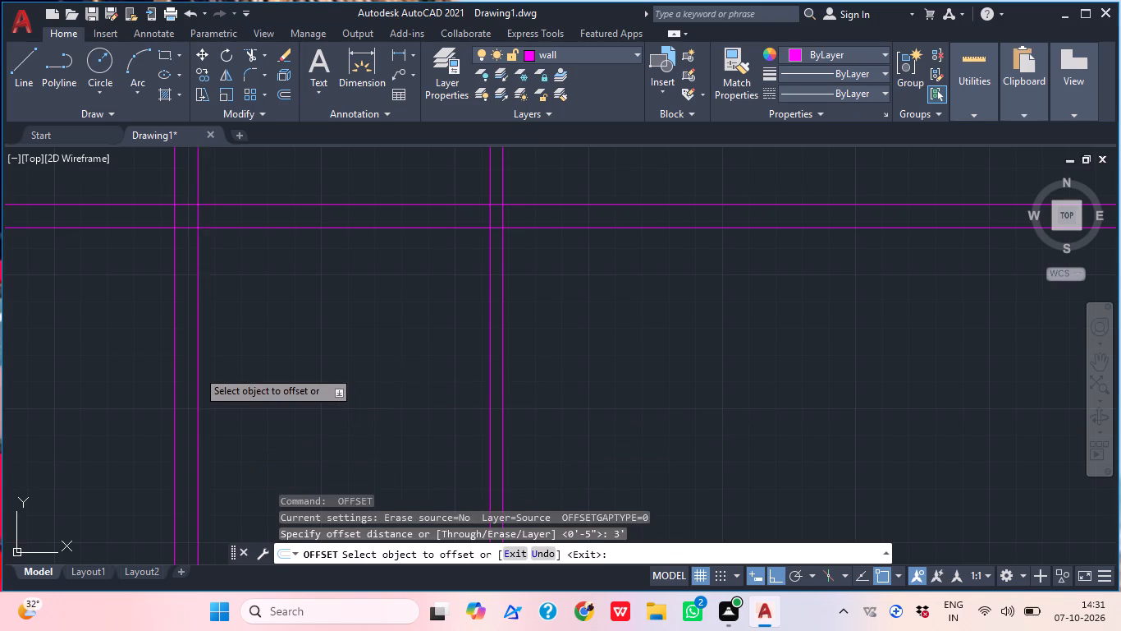
pyautogui.click(273, 370)
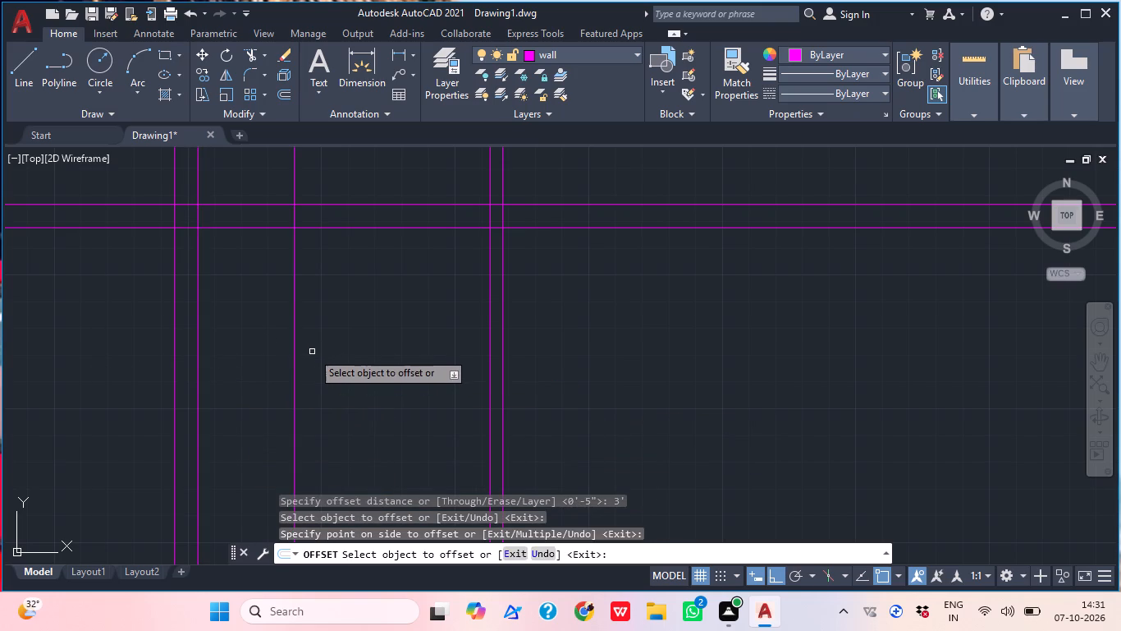
pyautogui.press('space')
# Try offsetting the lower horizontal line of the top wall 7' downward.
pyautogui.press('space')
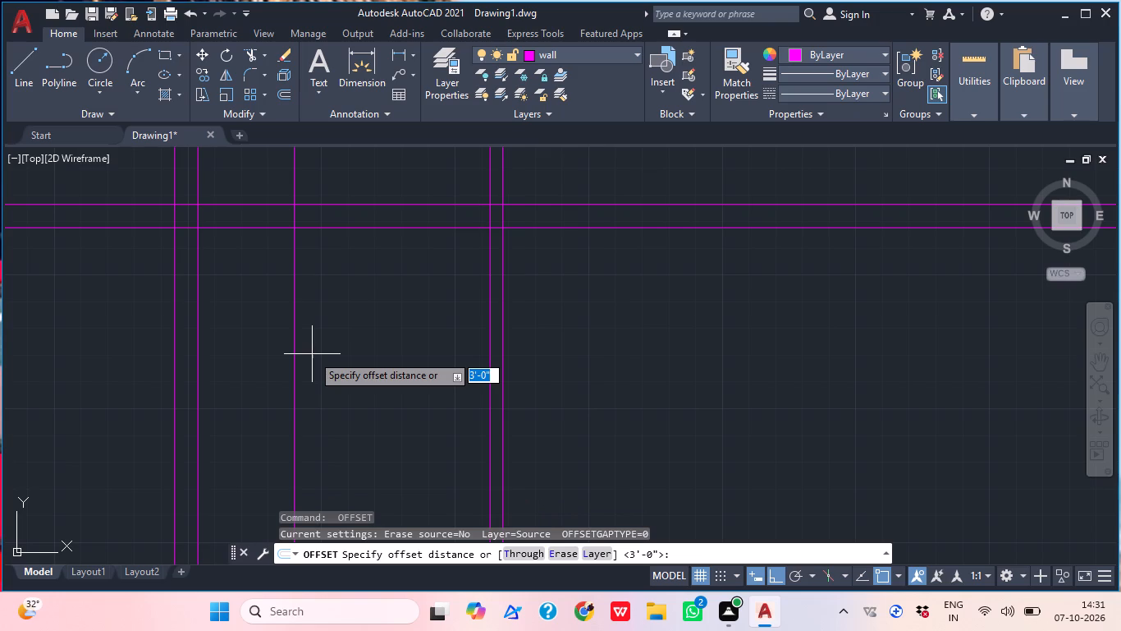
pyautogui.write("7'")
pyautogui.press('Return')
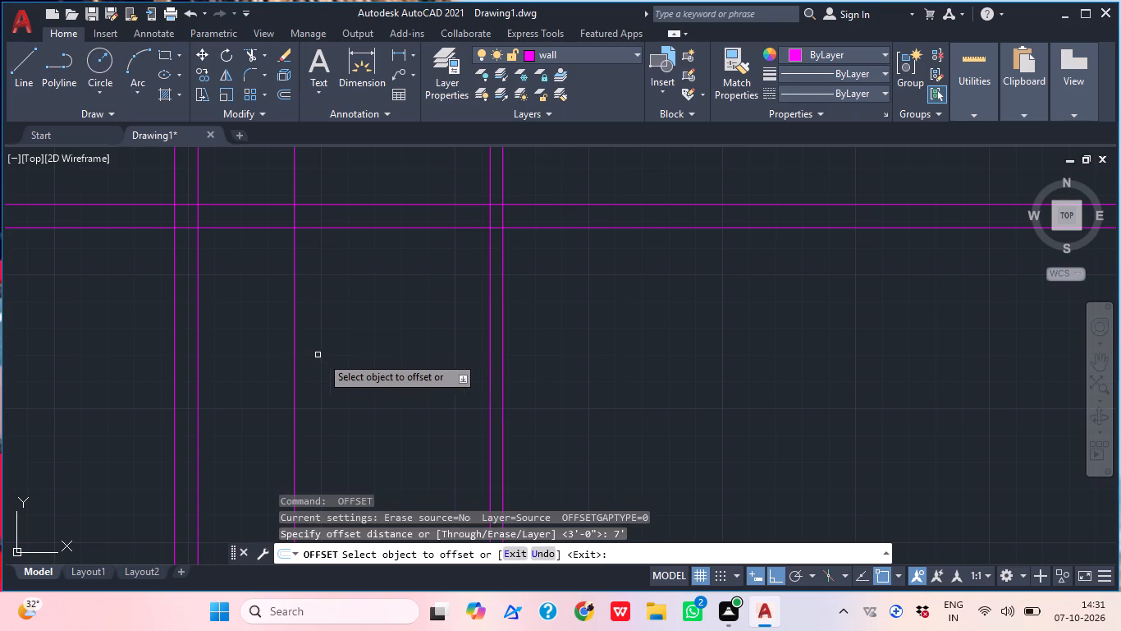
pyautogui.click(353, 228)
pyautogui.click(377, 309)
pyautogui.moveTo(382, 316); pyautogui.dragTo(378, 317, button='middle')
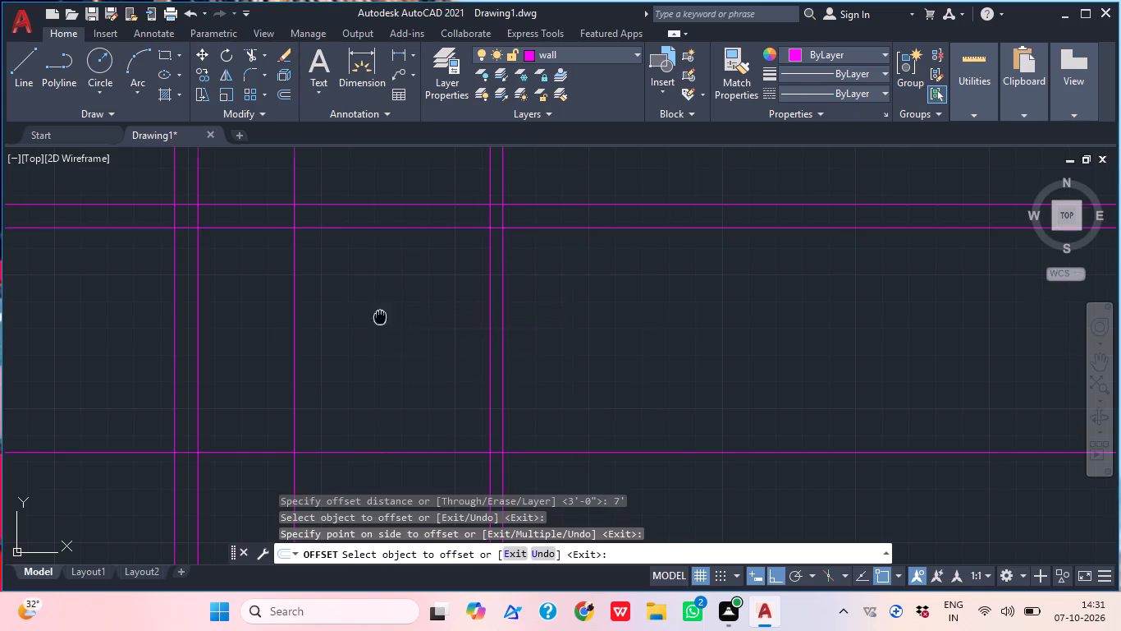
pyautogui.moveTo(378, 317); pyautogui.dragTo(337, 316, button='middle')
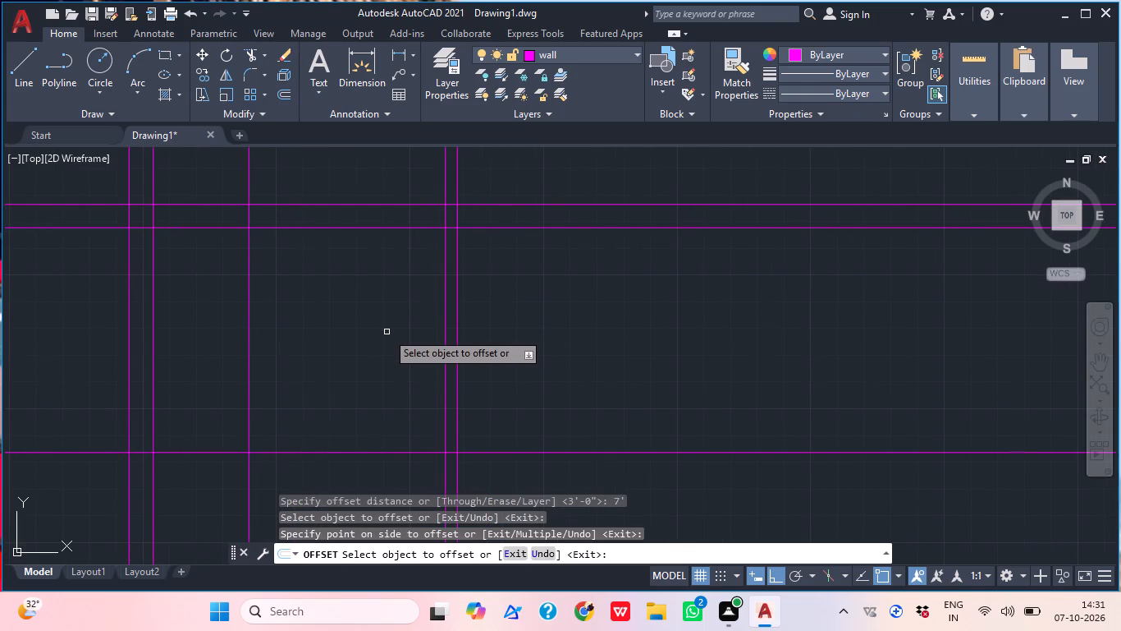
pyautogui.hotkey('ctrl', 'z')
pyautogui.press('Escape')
# Offset the single vertical line between the left outer wall and the partition 4.5" to the right, forming a second partition.
pyautogui.scroll(-1, 377, 349)
pyautogui.moveTo(377, 349); pyautogui.dragTo(375, 351, button='middle')
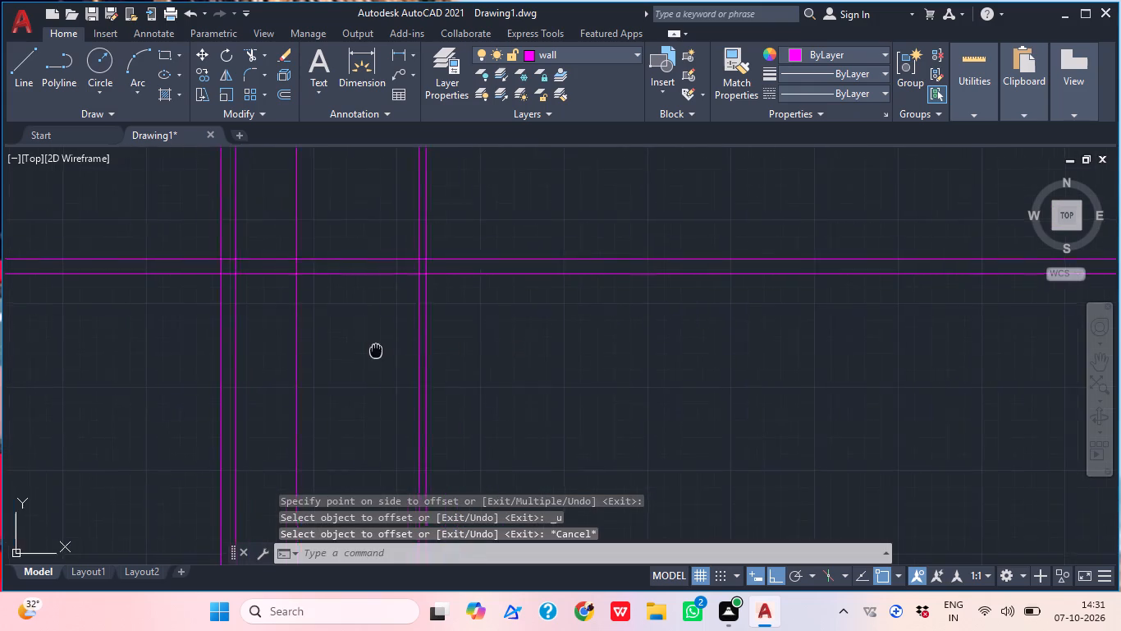
pyautogui.moveTo(375, 351); pyautogui.dragTo(359, 352, button='middle')
pyautogui.scroll(1, 302, 347)
pyautogui.press('space')
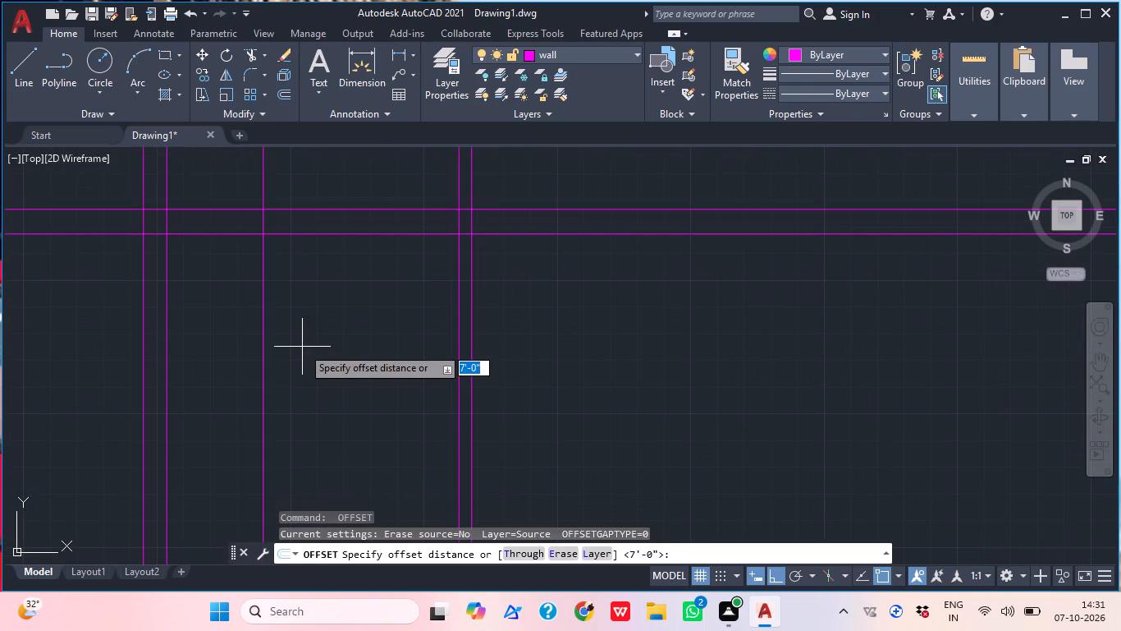
pyautogui.press('4')
pyautogui.write('.5"')
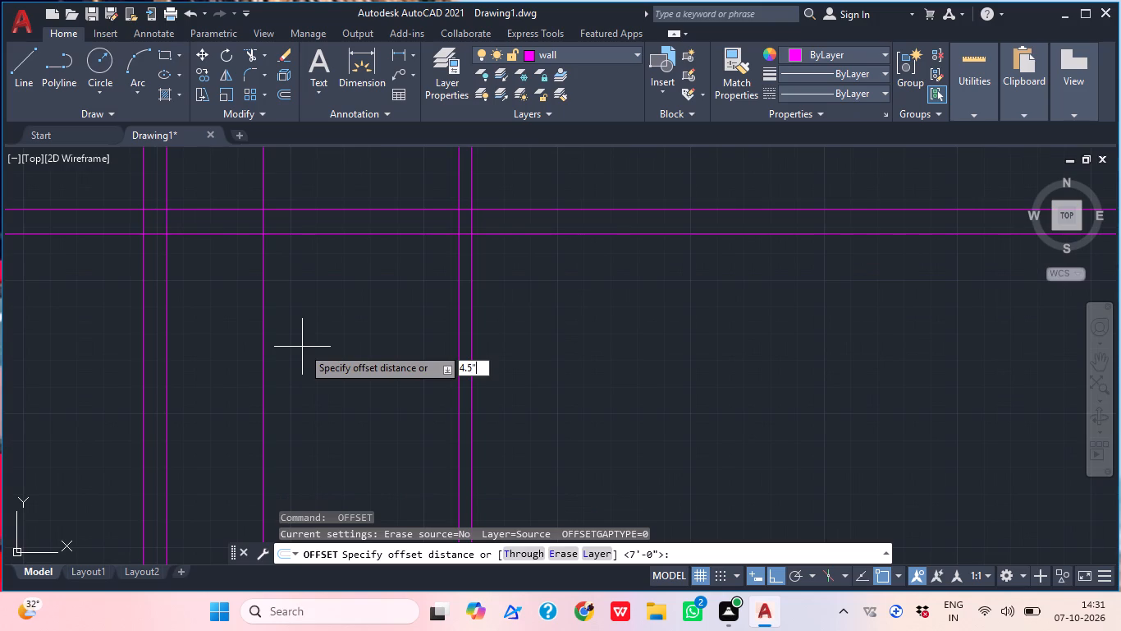
pyautogui.press('Return')
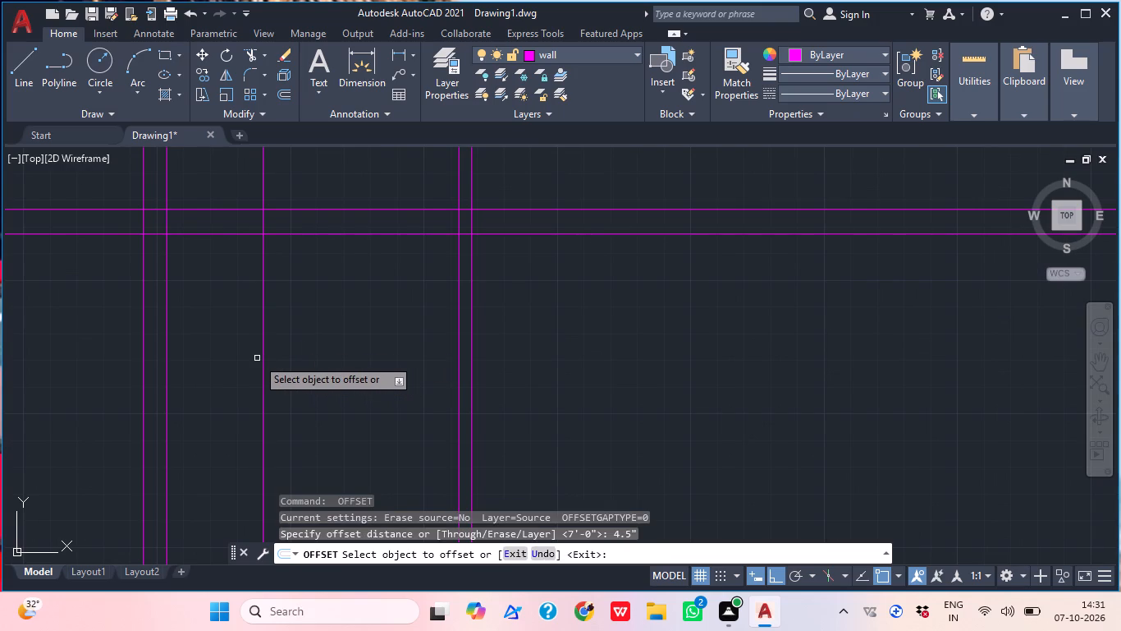
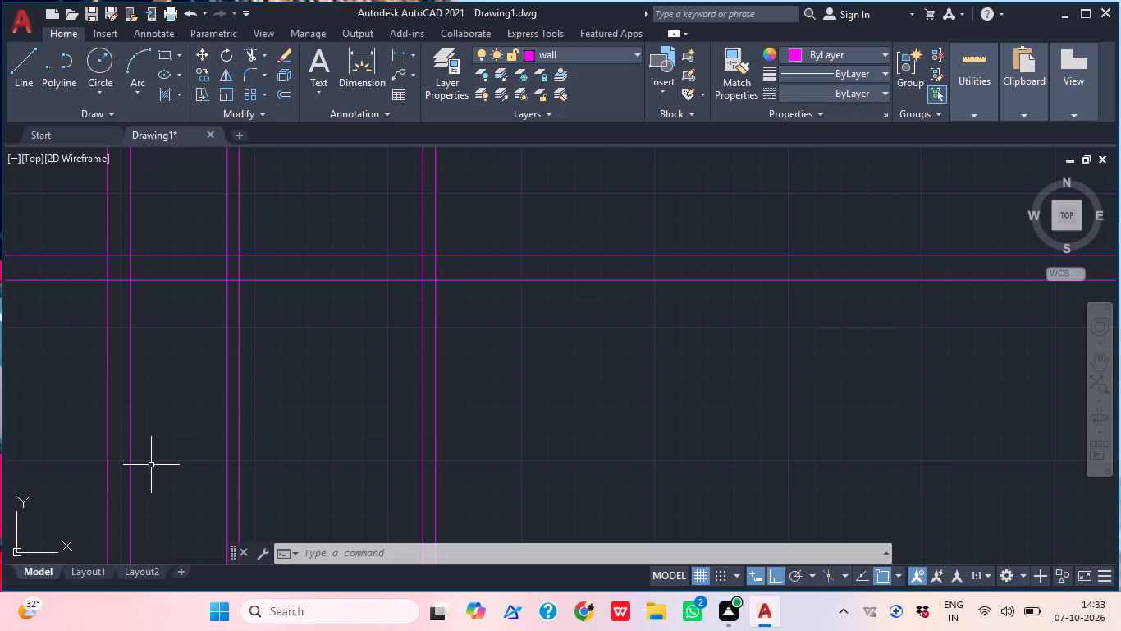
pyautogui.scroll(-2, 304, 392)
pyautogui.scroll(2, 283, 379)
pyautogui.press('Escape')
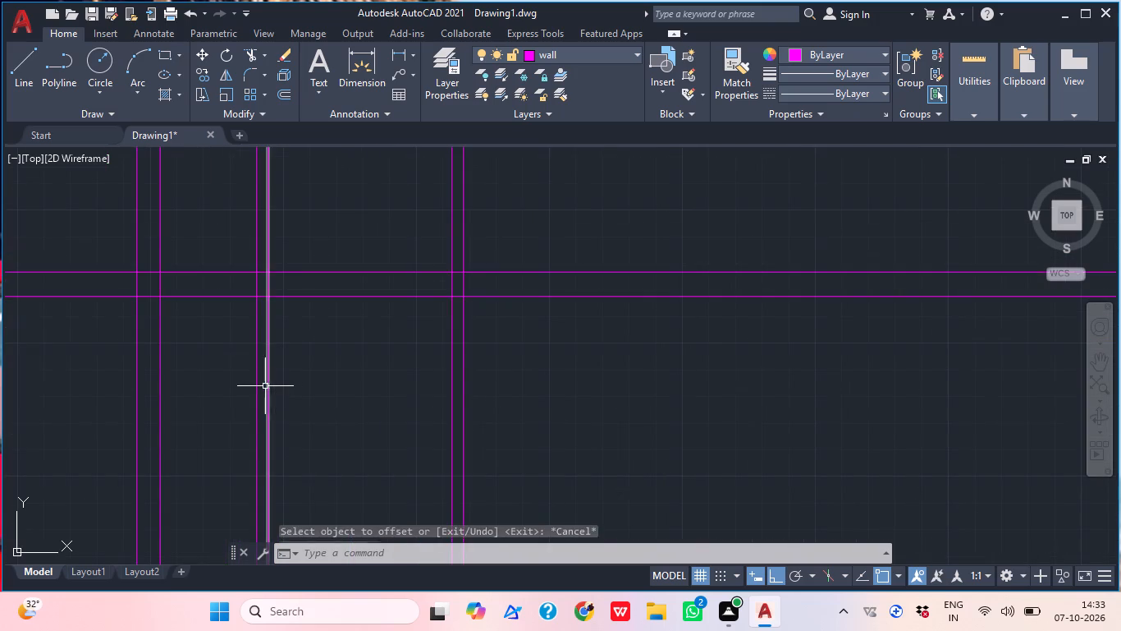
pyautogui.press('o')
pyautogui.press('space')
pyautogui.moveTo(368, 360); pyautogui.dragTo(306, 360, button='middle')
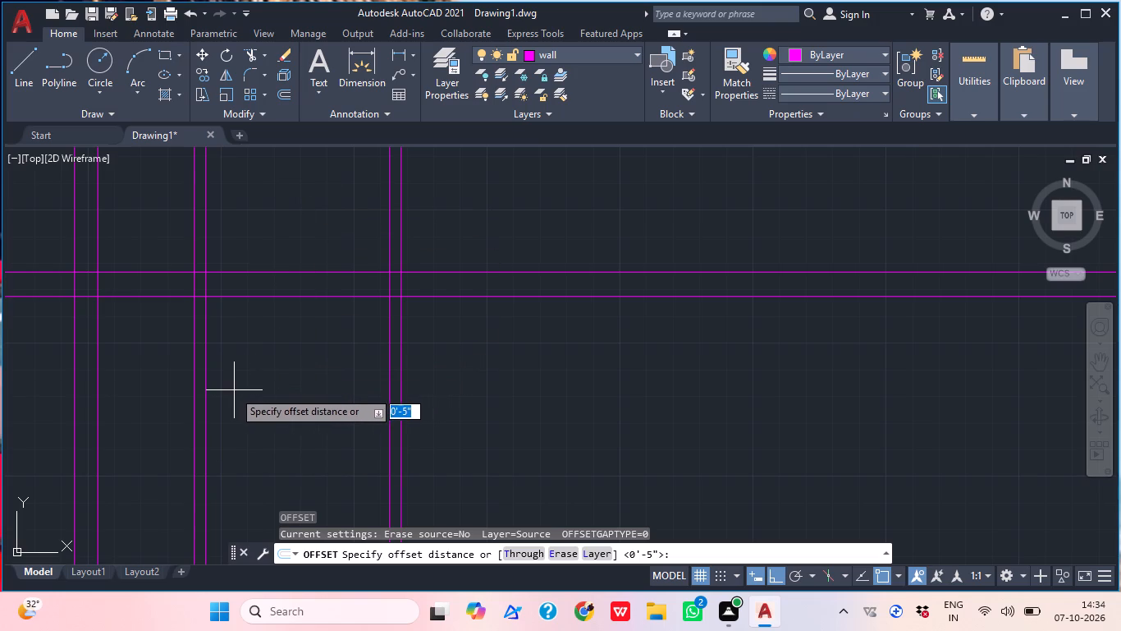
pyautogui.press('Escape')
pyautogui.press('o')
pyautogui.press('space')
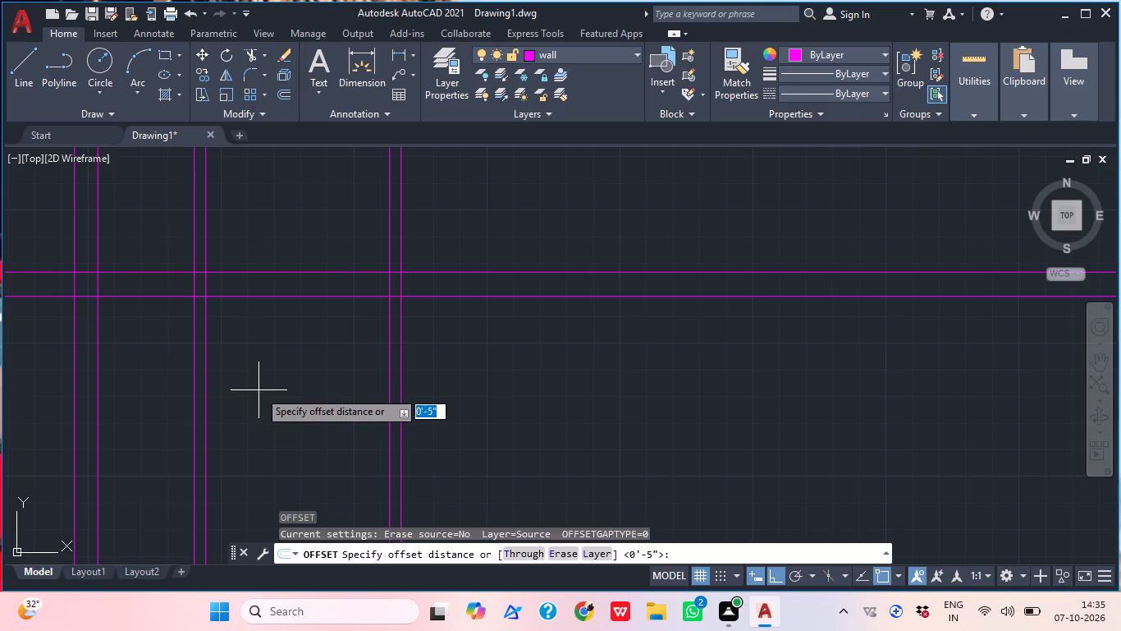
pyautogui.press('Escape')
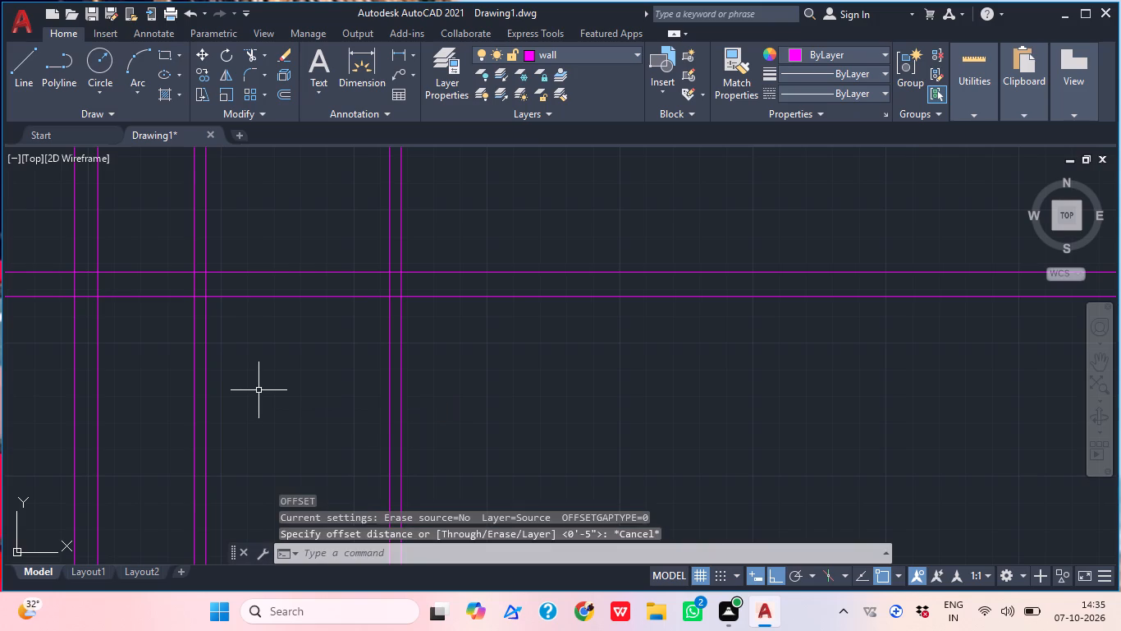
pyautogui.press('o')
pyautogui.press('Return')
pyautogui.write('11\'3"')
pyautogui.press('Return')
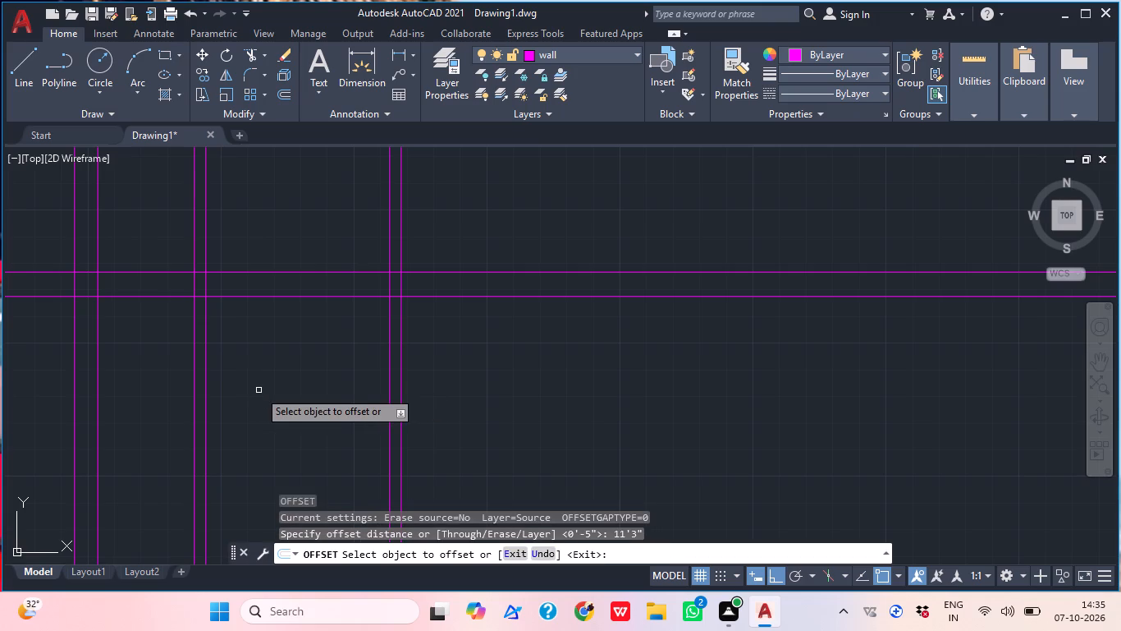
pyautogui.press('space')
# Offset the rightmost vertical wall line 11' to the right.
pyautogui.press('space')
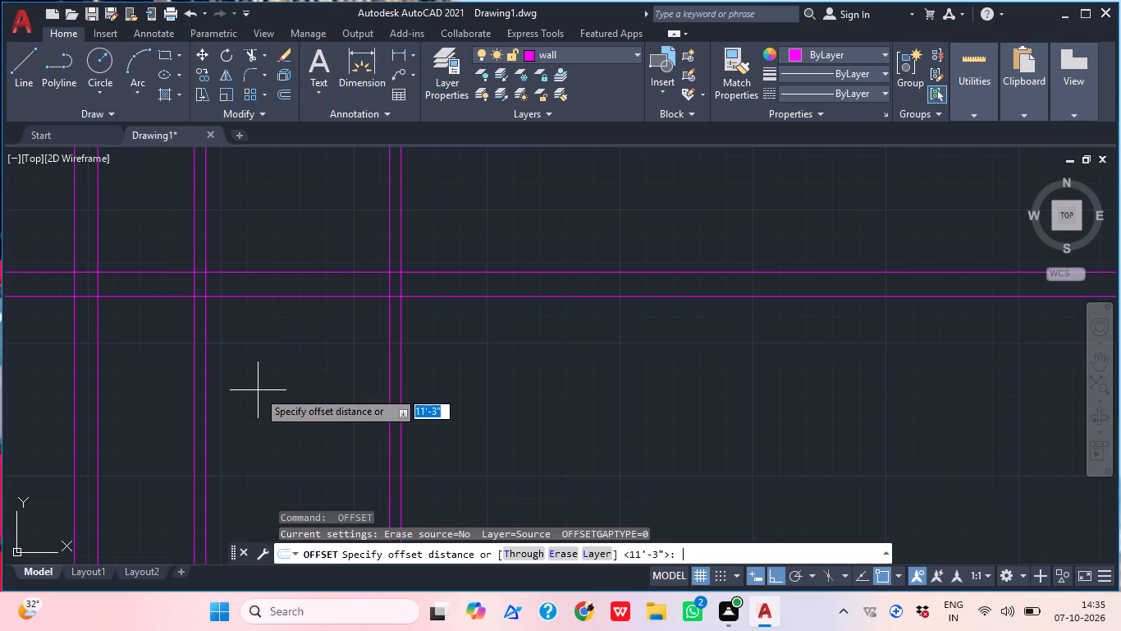
pyautogui.write("11'")
pyautogui.press('Return')
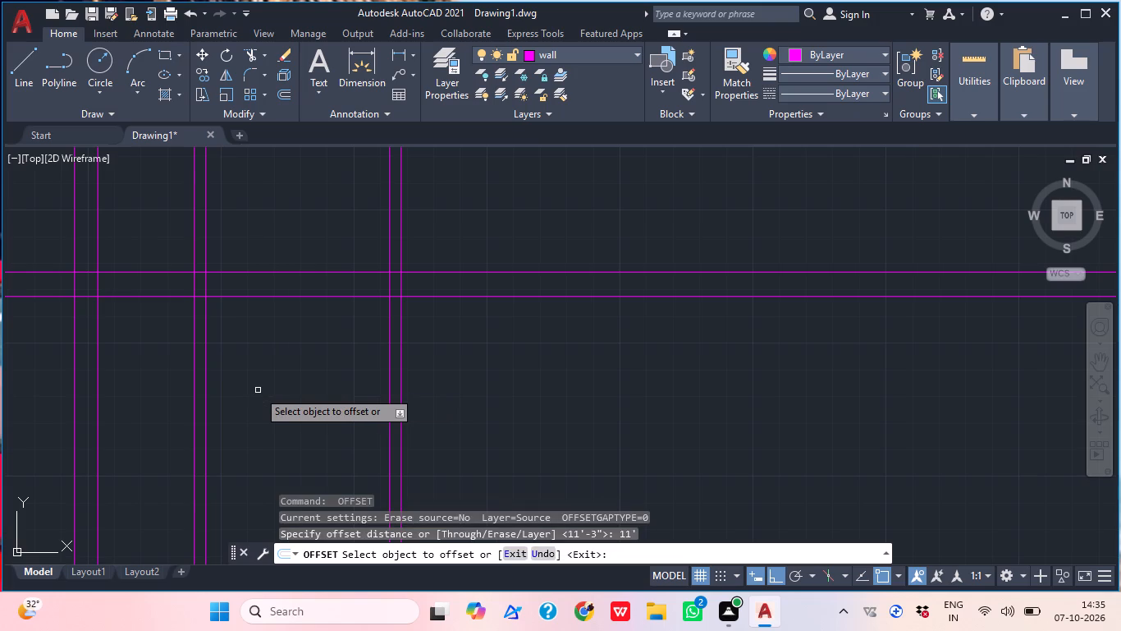
pyautogui.click(402, 366)
pyautogui.click(501, 375)
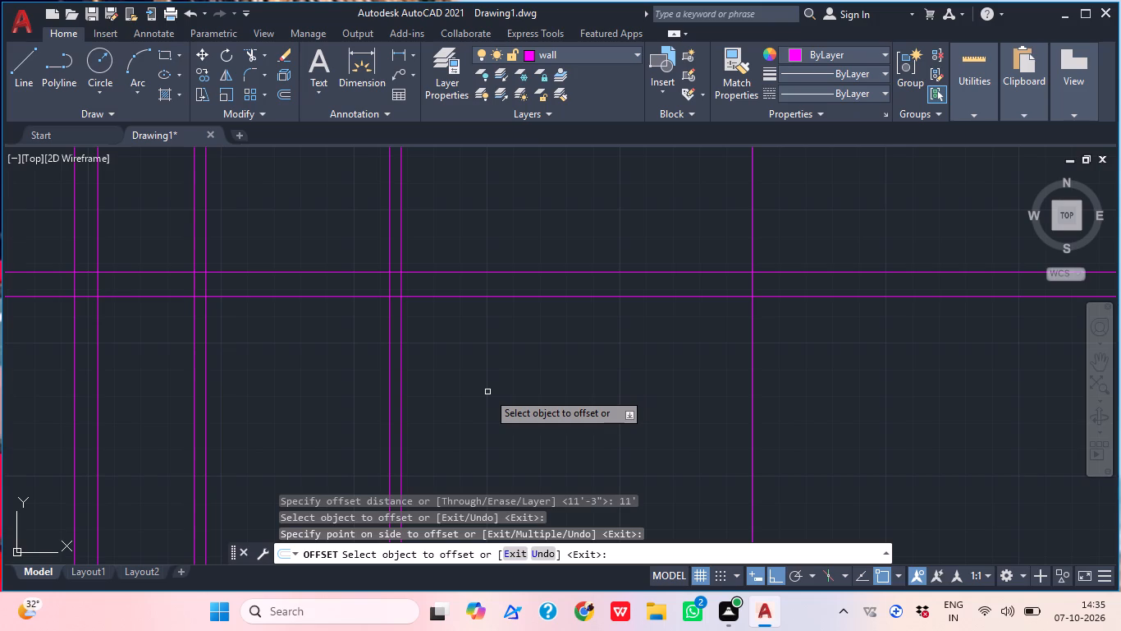
pyautogui.press('space')
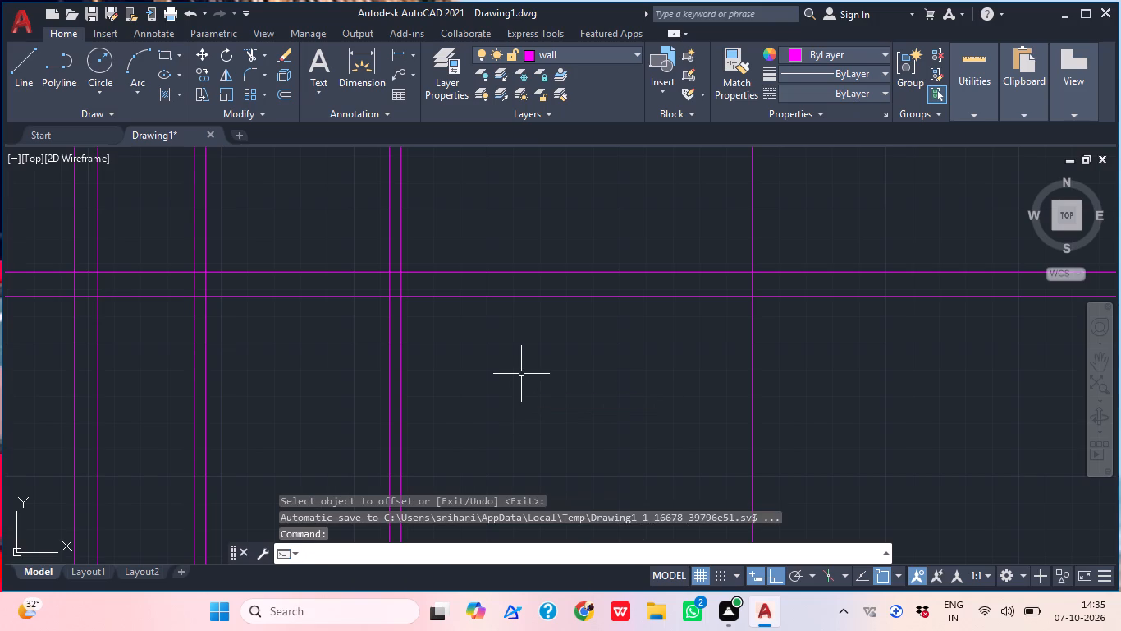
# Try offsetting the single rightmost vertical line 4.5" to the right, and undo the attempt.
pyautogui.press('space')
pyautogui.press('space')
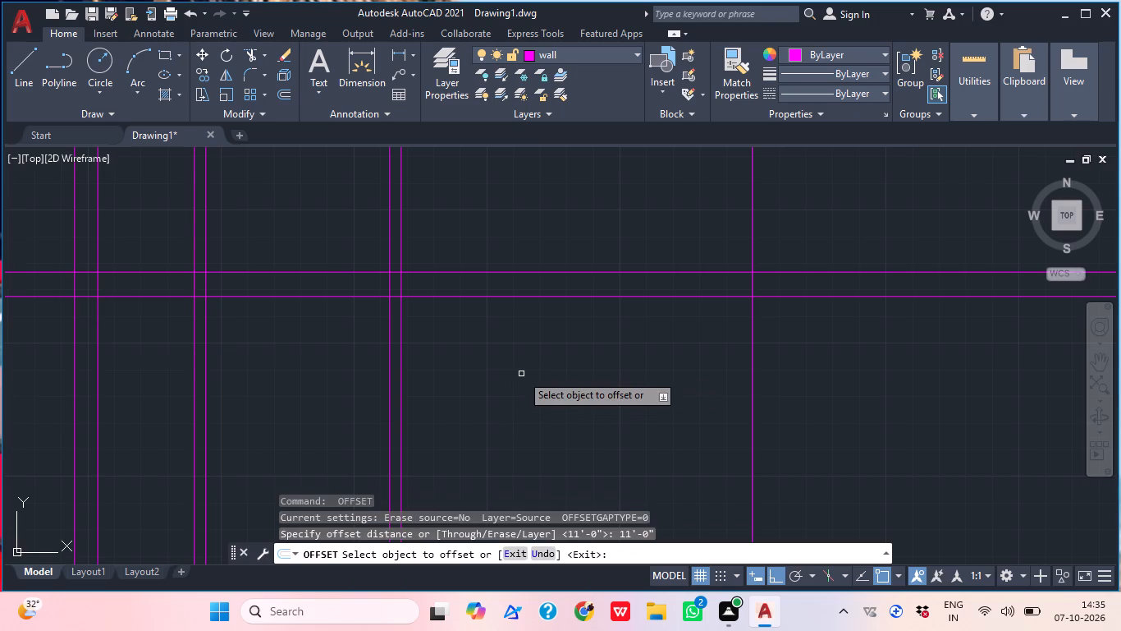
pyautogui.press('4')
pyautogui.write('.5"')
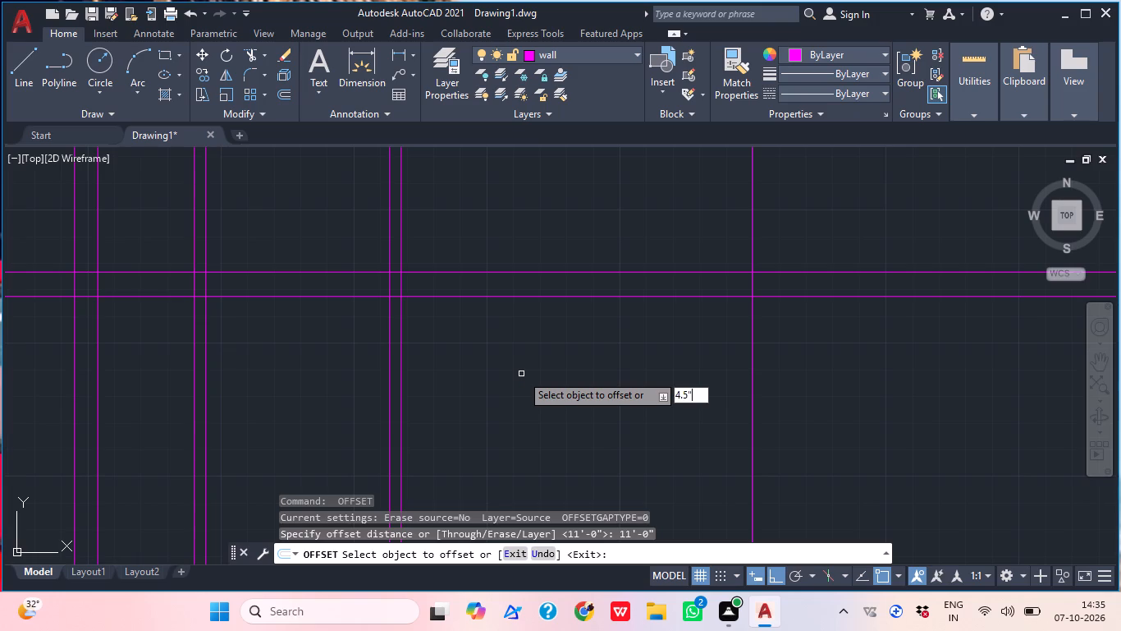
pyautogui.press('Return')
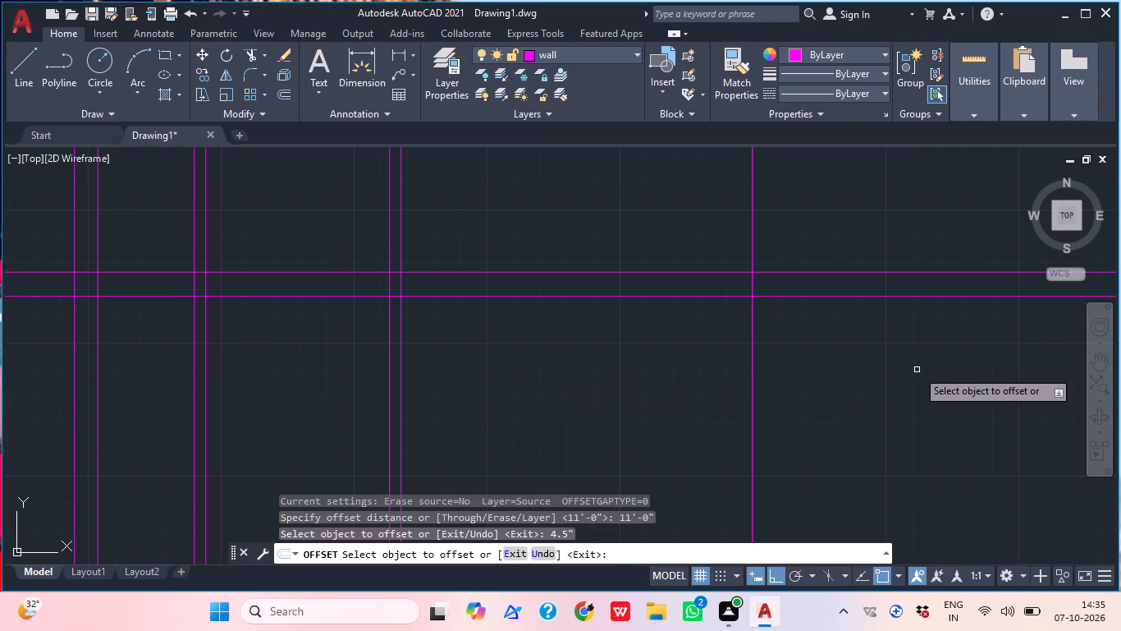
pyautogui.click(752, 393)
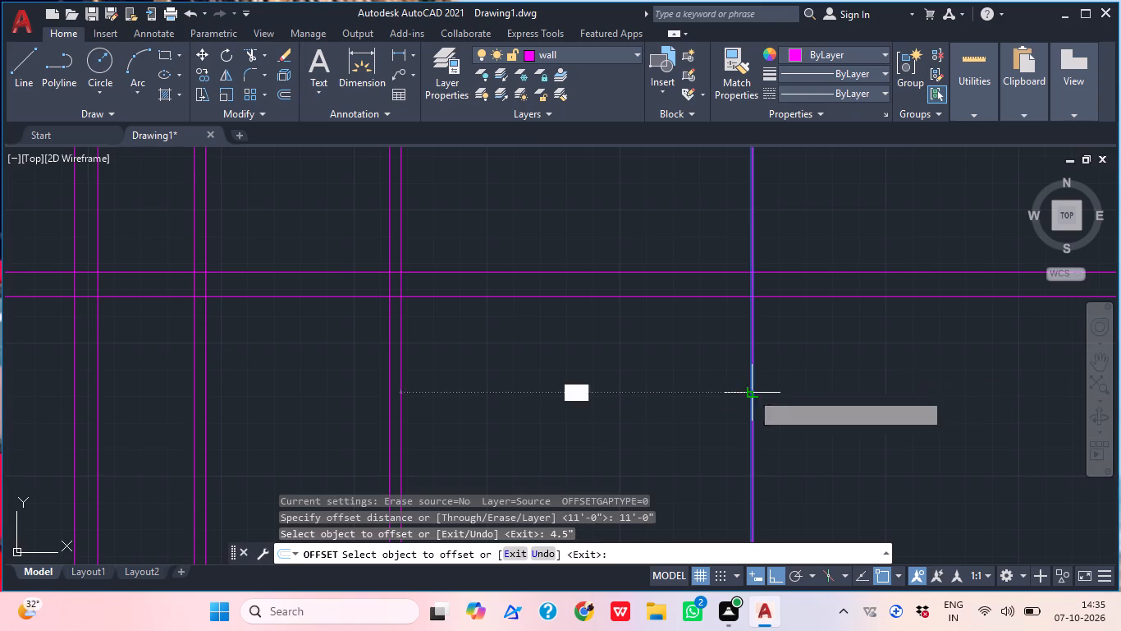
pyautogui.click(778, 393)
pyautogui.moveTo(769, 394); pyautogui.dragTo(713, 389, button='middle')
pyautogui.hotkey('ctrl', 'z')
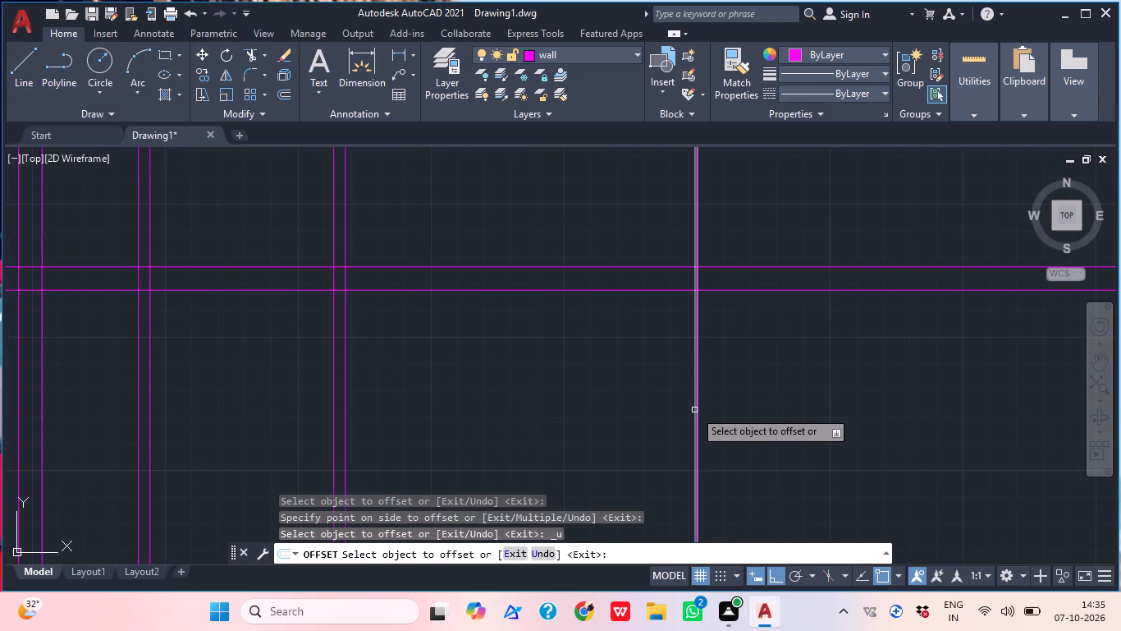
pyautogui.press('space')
# Offset the single rightmost vertical line 4.5" to the right to form another partition wall.
pyautogui.press('space')
pyautogui.write('4.5"')
pyautogui.press('Return')
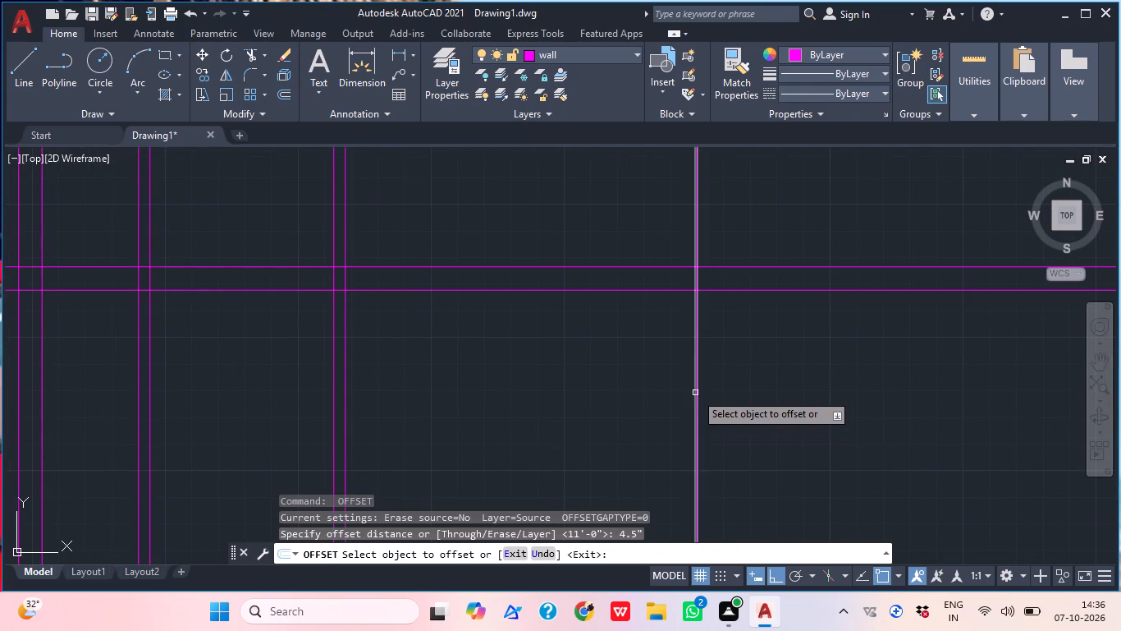
pyautogui.click(698, 386)
pyautogui.click(711, 389)
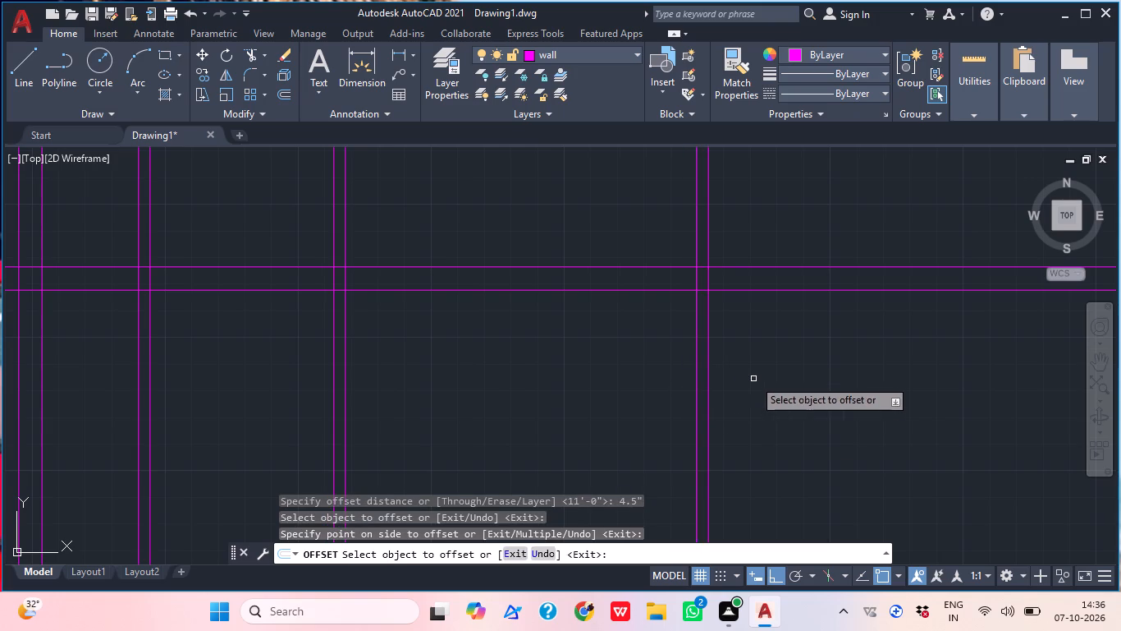
pyautogui.press('Escape')
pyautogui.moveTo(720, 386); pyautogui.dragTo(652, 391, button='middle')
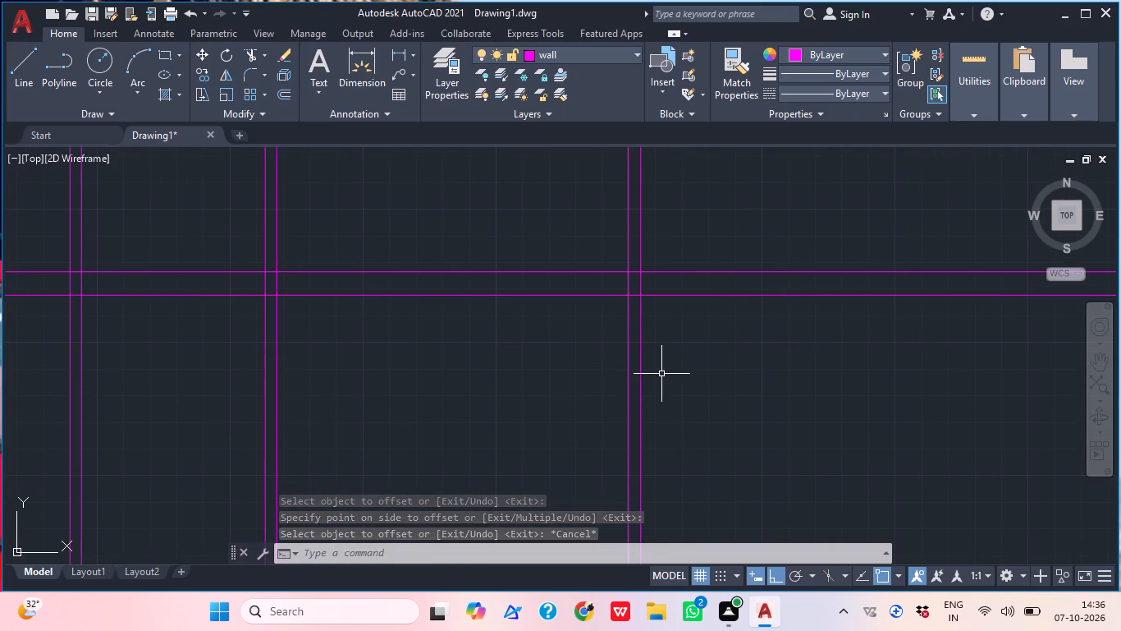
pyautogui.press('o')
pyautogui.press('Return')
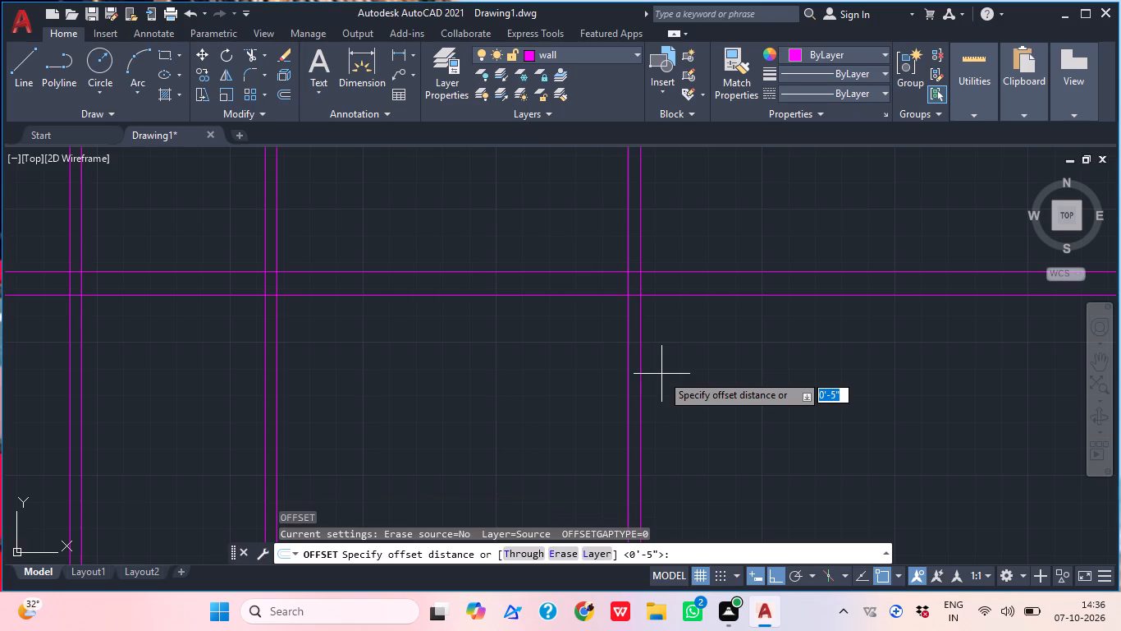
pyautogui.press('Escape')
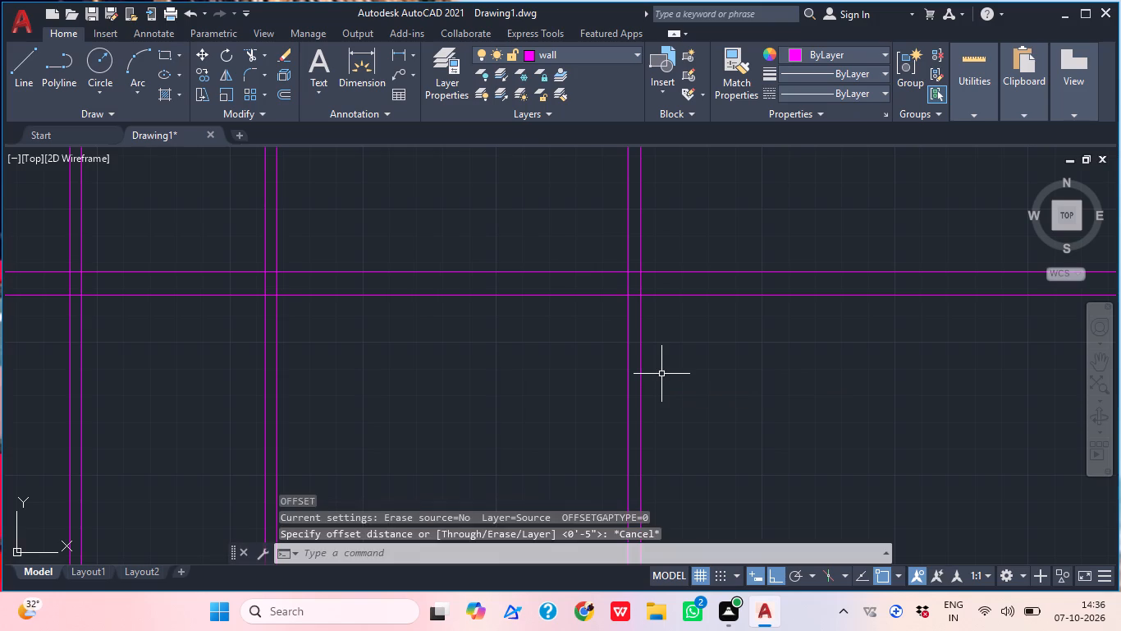
# Trim the vertical lines above the top wall and the horizontal lines extending past the left outer wall.
pyautogui.scroll(-6, 659, 372)
pyautogui.moveTo(632, 383); pyautogui.dragTo(617, 390, button='middle')
pyautogui.scroll(-1, 617, 391)
pyautogui.press('t')
pyautogui.press('r')
pyautogui.press('space')
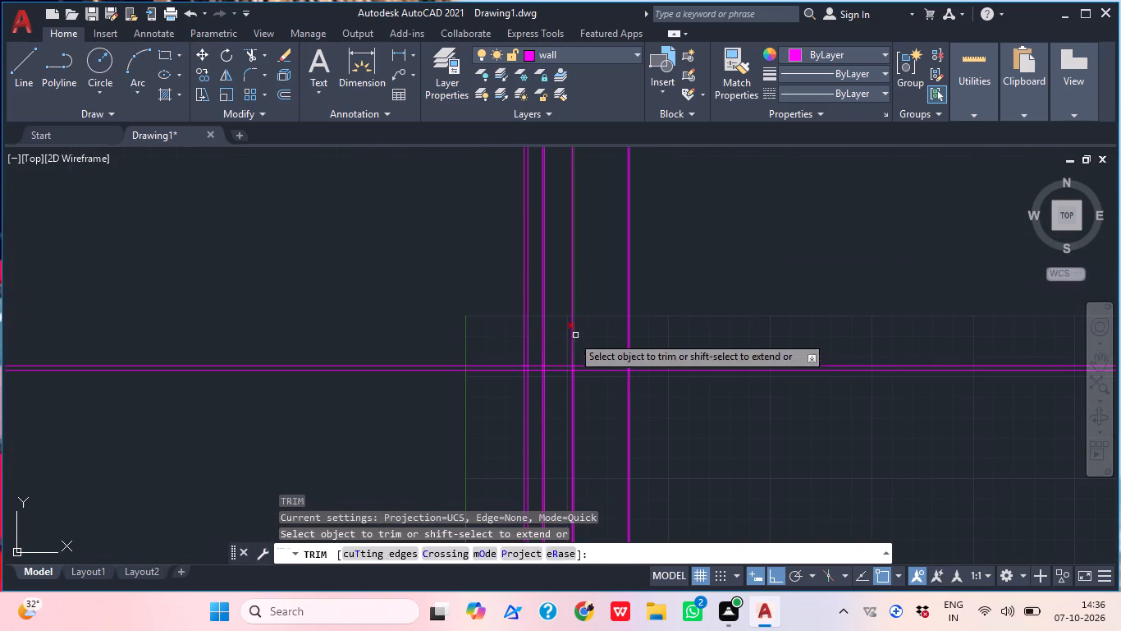
pyautogui.click(483, 320)
pyautogui.click(647, 323)
pyautogui.click(347, 357)
pyautogui.click(359, 444)
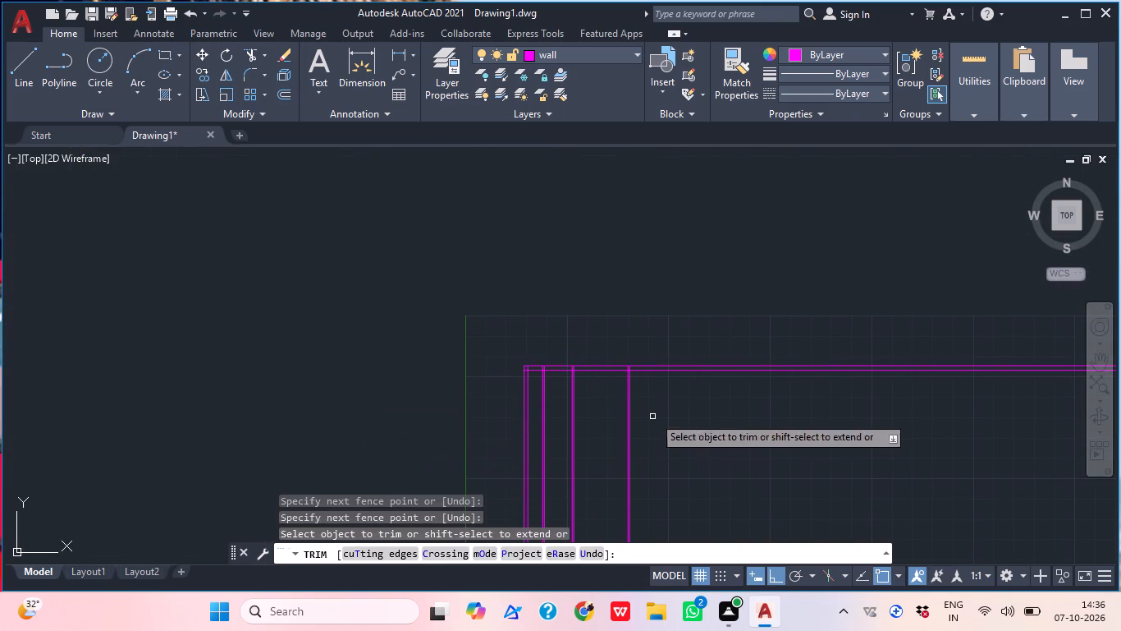
pyautogui.press('Escape')
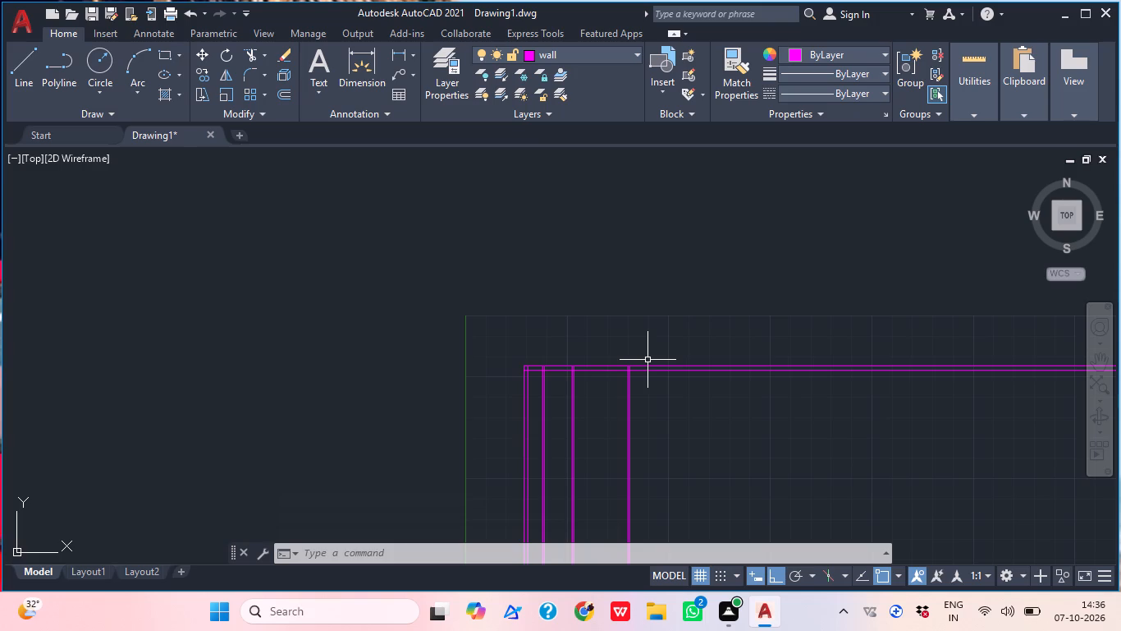
# Offset the right line of the rightmost partition wall 11' to the right.
pyautogui.moveTo(630, 392); pyautogui.dragTo(558, 372, button='middle')
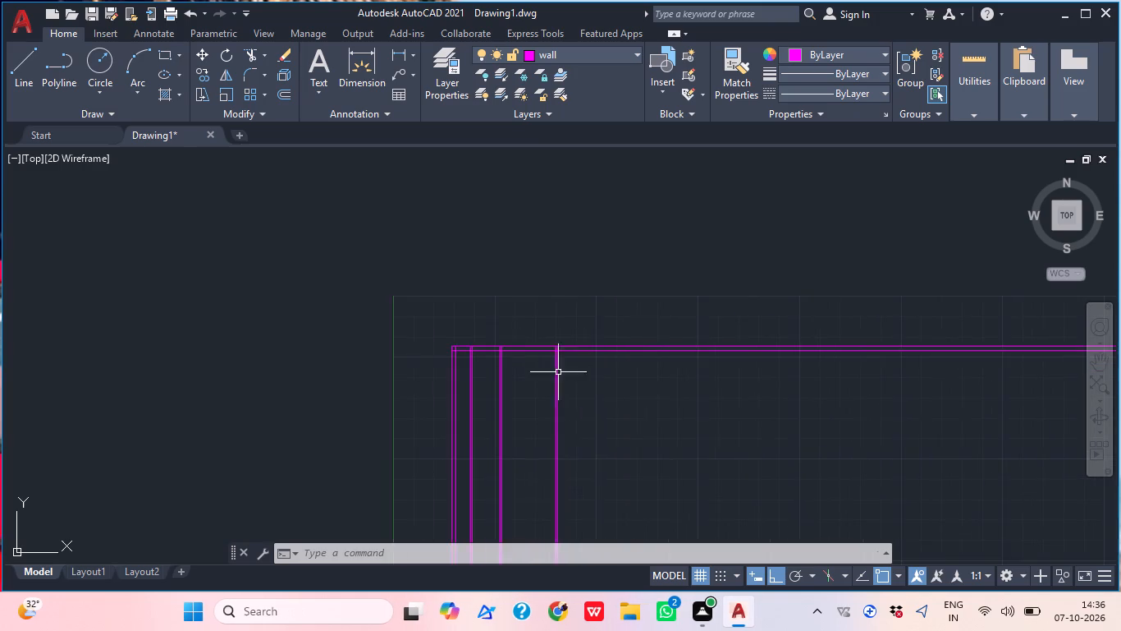
pyautogui.scroll(2, 593, 397)
pyautogui.press('o')
pyautogui.press('space')
pyautogui.scroll(2, 542, 360)
pyautogui.moveTo(517, 369); pyautogui.dragTo(490, 376, button='middle')
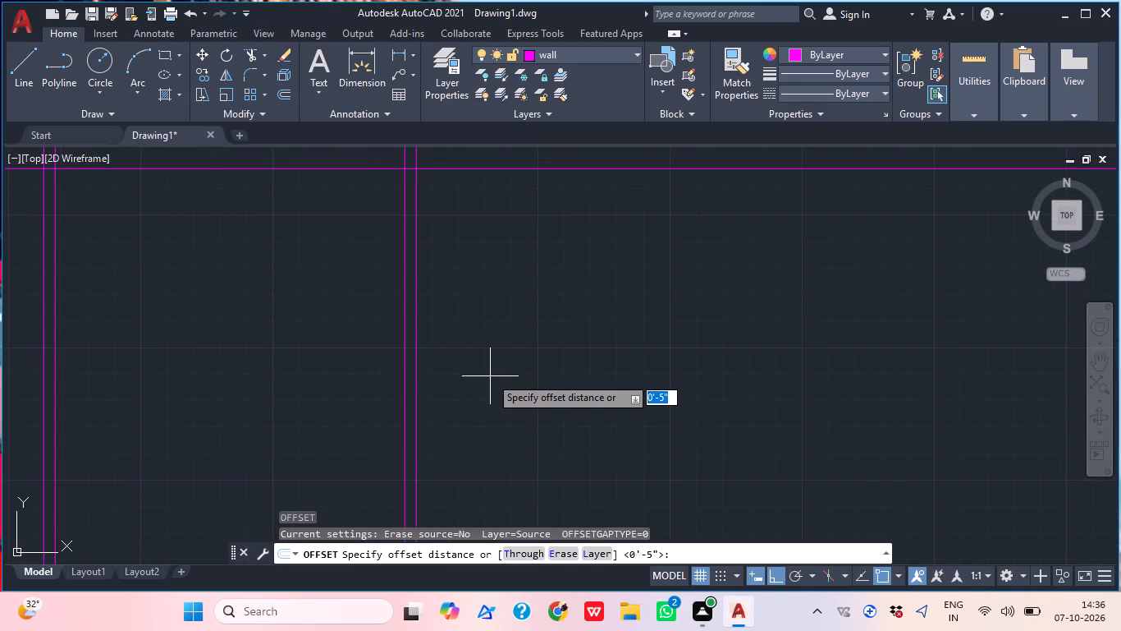
pyautogui.write('11;')
pyautogui.press('BackSpace')
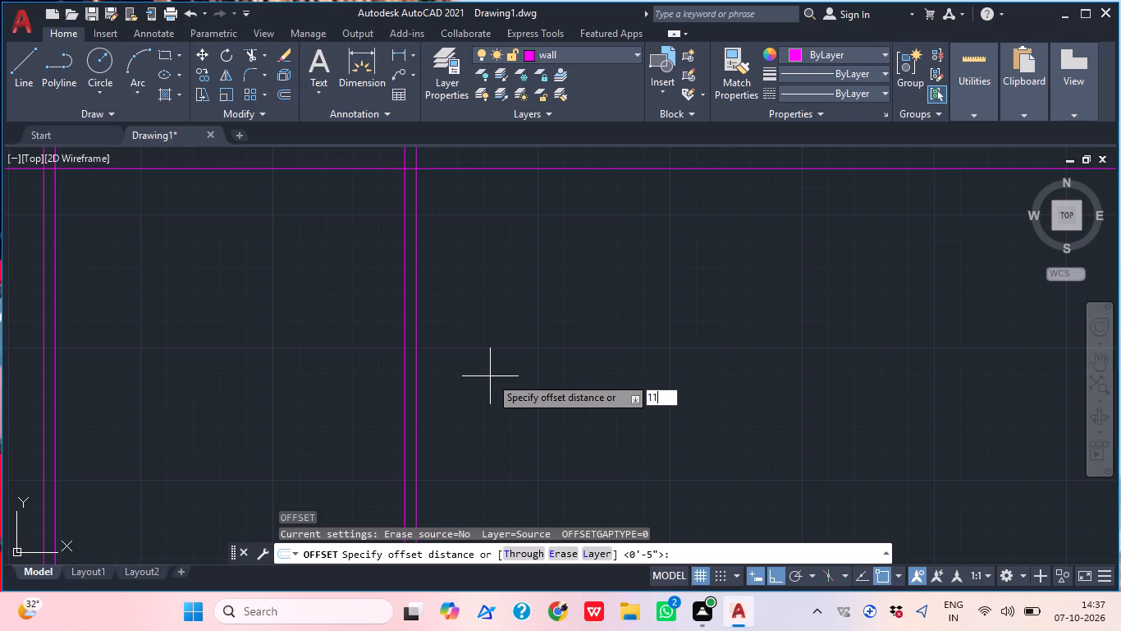
pyautogui.press("'")
pyautogui.press('Return')
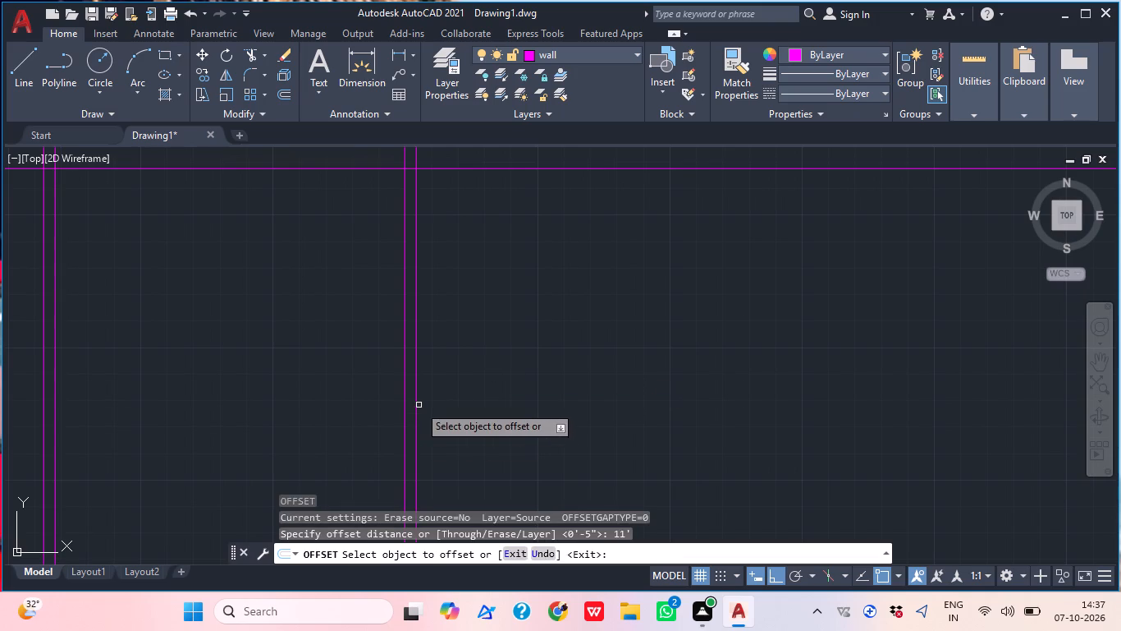
pyautogui.click(416, 404)
pyautogui.click(491, 406)
pyautogui.press('space')
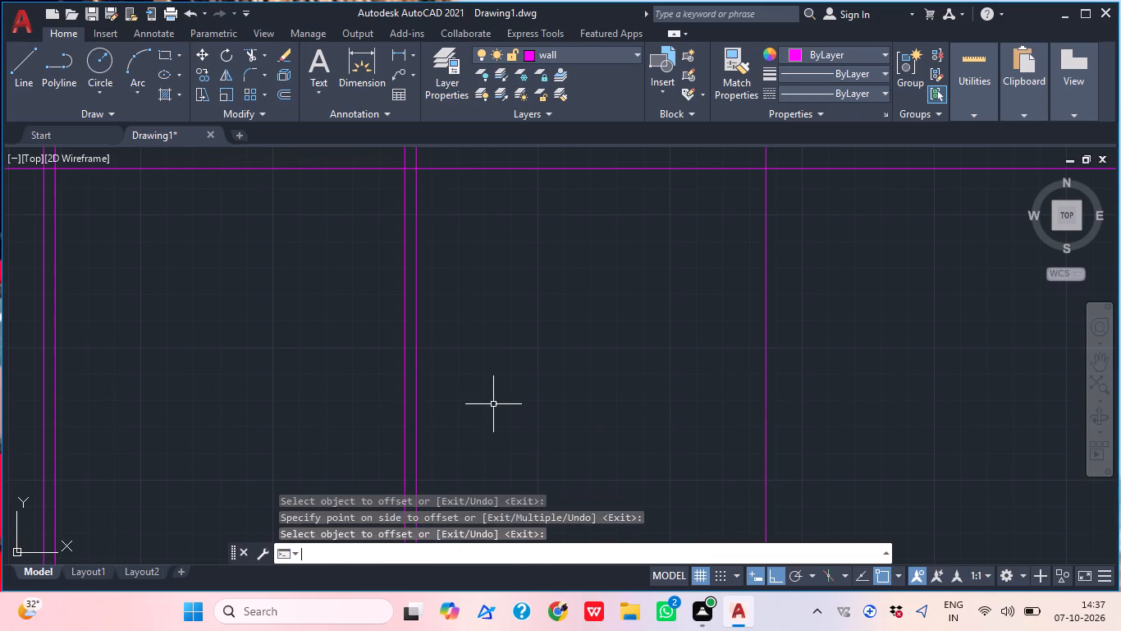
# Offset the single rightmost vertical line 9" to the right to form the right outer wall.
pyautogui.press('space')
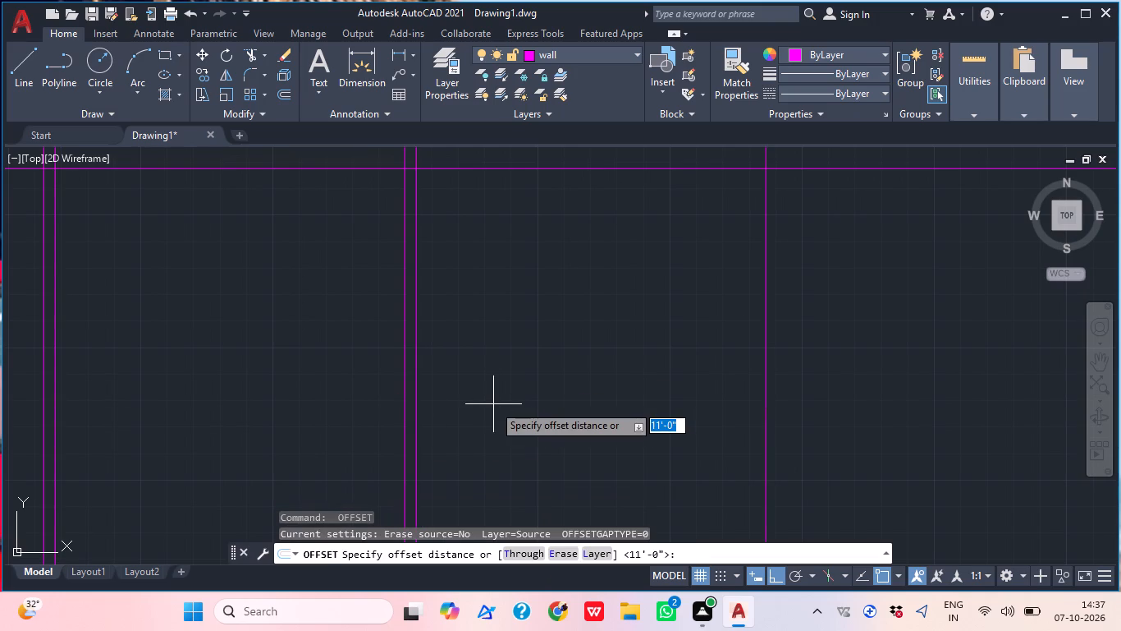
pyautogui.write('9"')
pyautogui.press('Return')
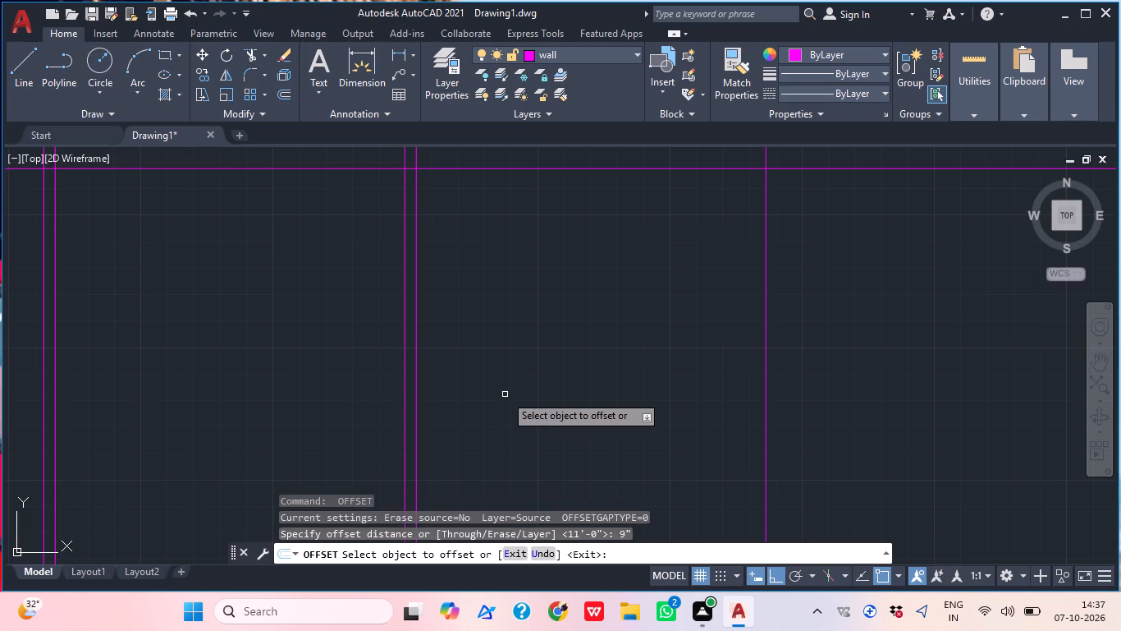
pyautogui.moveTo(554, 374); pyautogui.dragTo(458, 427, button='middle')
pyautogui.scroll(-2, 525, 370)
pyautogui.scroll(1, 566, 399)
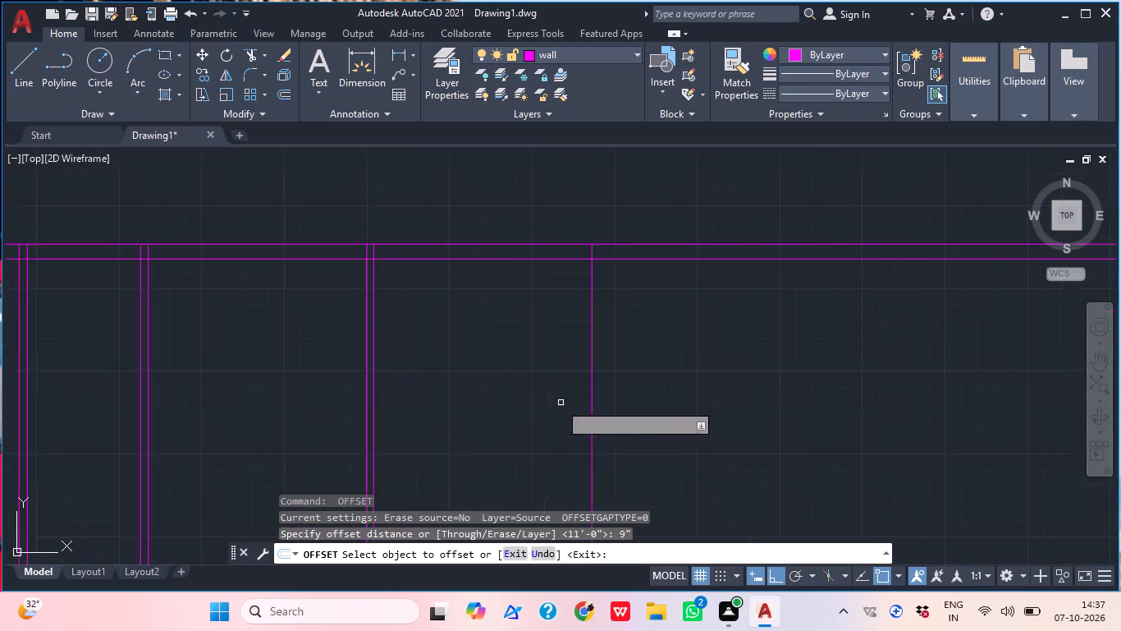
pyautogui.moveTo(554, 405); pyautogui.dragTo(499, 393, button='middle')
pyautogui.moveTo(535, 394); pyautogui.dragTo(545, 394)
pyautogui.click(596, 392)
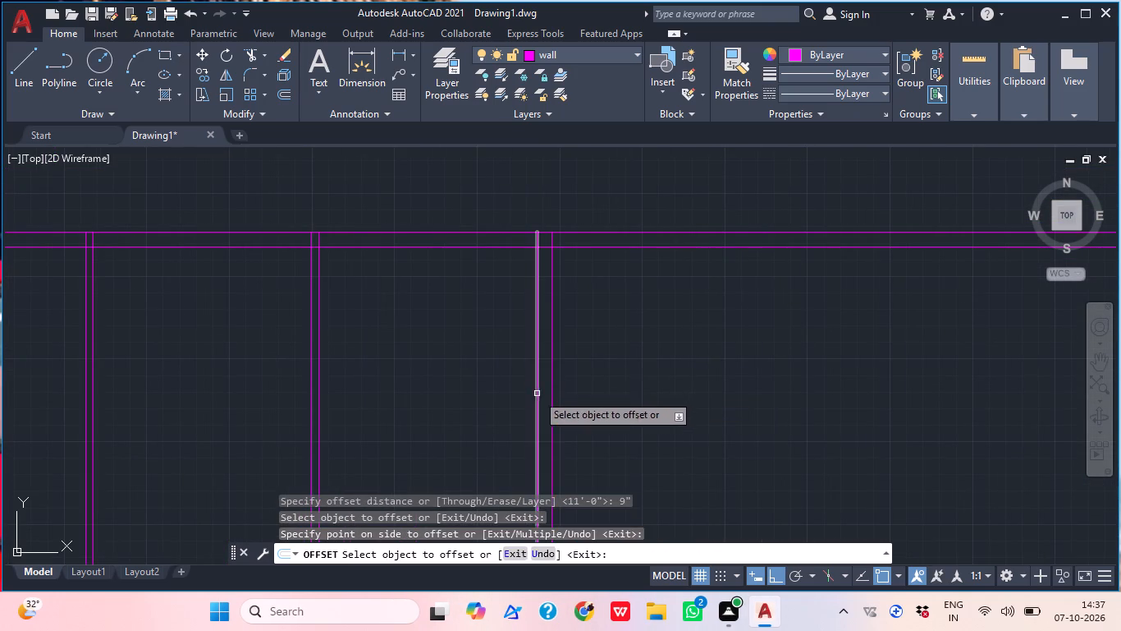
# Trim the top wall's horizontal lines extending past the right outer wall.
pyautogui.press('Escape')
pyautogui.press('t')
pyautogui.press('r')
pyautogui.press('space')
pyautogui.moveTo(638, 316); pyautogui.dragTo(633, 272)
pyautogui.moveTo(579, 177); pyautogui.dragTo(633, 266)
pyautogui.press('Escape')
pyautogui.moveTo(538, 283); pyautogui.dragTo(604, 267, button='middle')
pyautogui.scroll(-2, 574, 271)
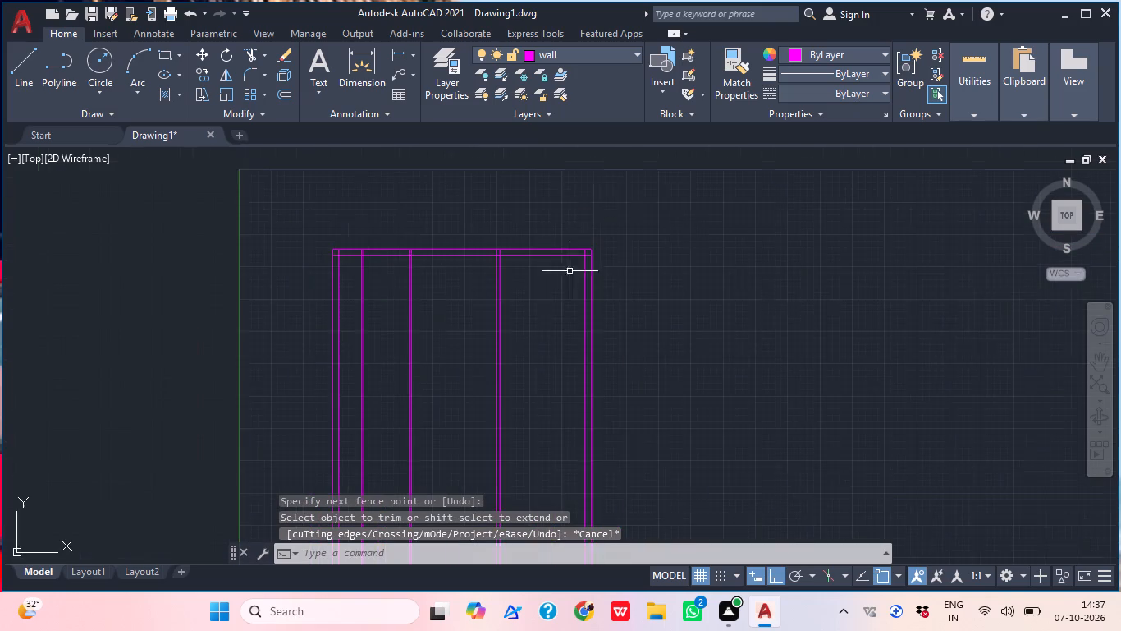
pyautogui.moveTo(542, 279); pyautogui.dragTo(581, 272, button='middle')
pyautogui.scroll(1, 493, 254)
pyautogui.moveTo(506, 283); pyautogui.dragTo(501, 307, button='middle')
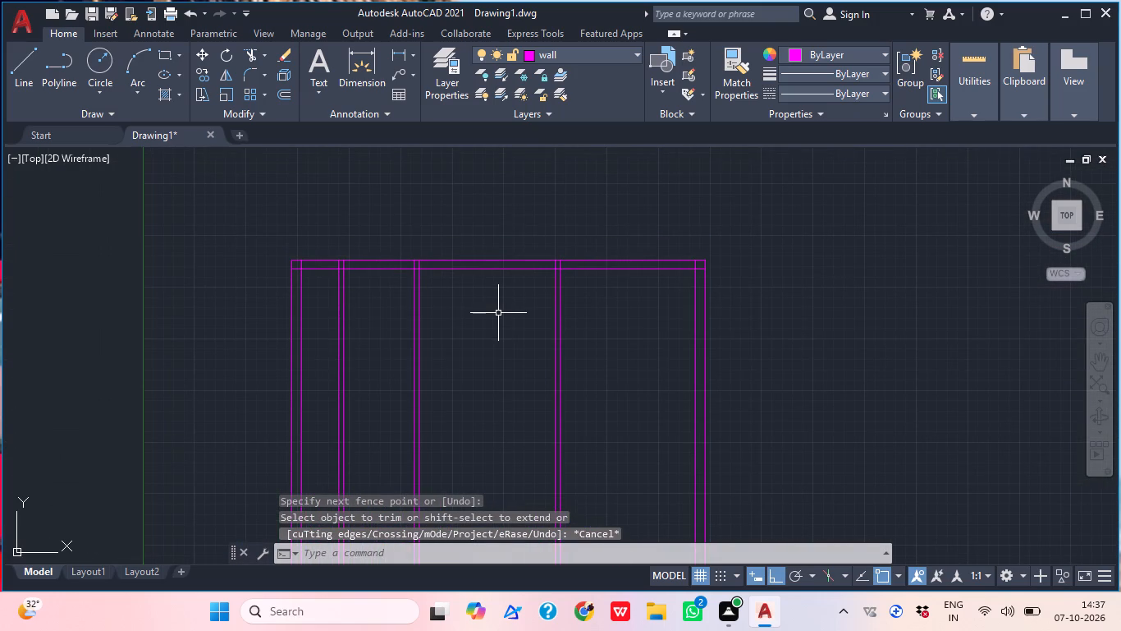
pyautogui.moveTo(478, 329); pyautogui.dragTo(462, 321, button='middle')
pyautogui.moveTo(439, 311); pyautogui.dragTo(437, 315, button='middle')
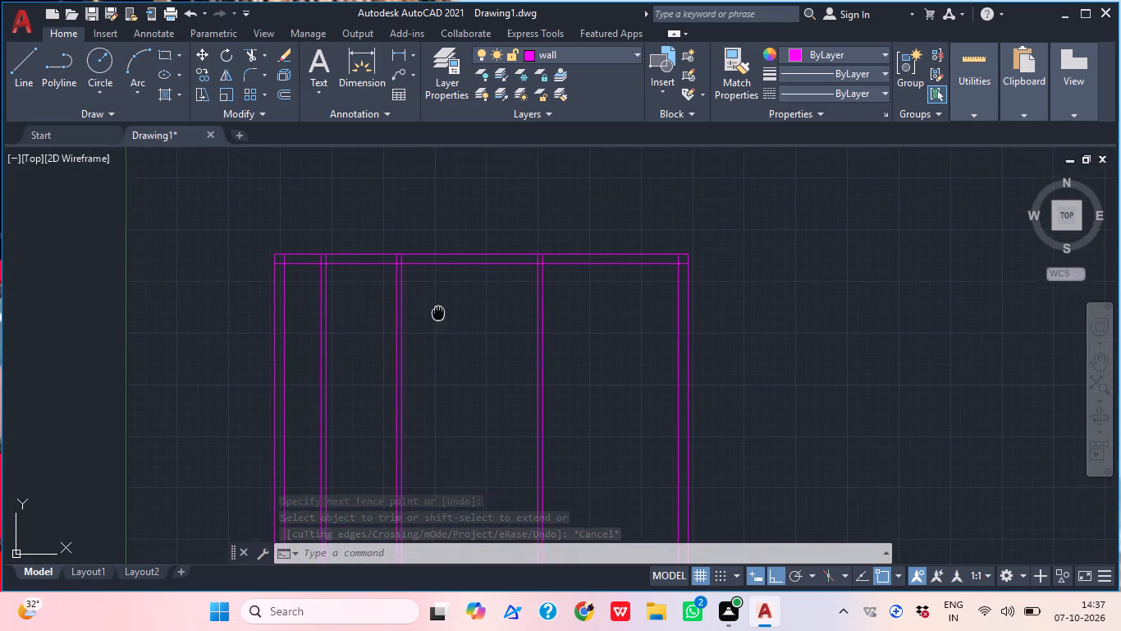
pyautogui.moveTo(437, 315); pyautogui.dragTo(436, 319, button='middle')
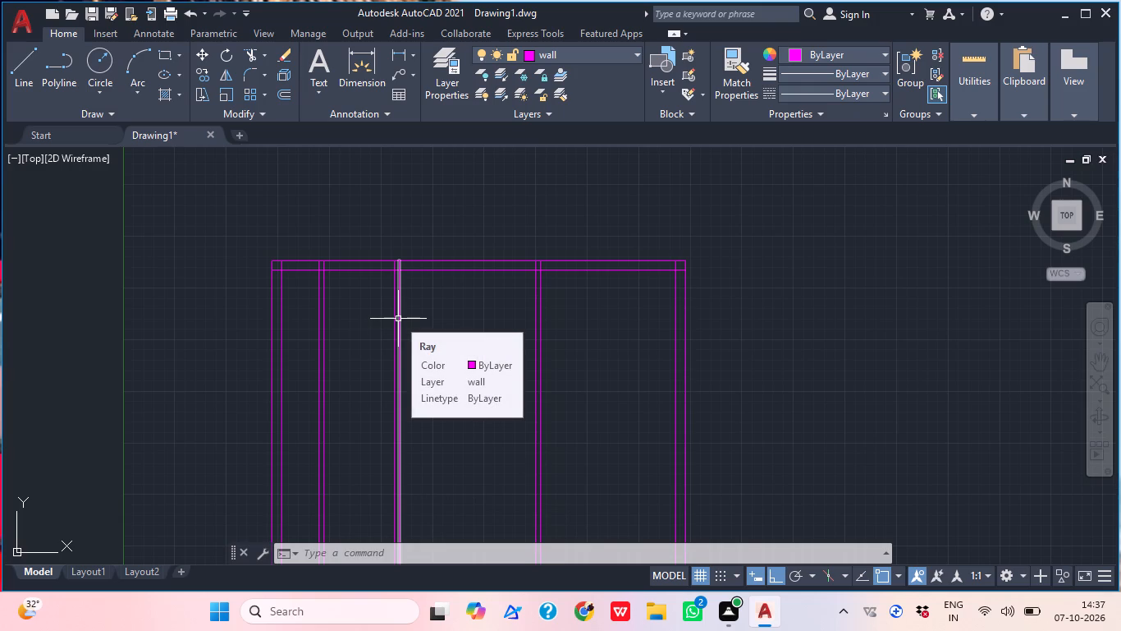
# Offset the inner line of the top wall 7' downward.
pyautogui.scroll(-1, 396, 305)
pyautogui.press('o')
pyautogui.press('space')
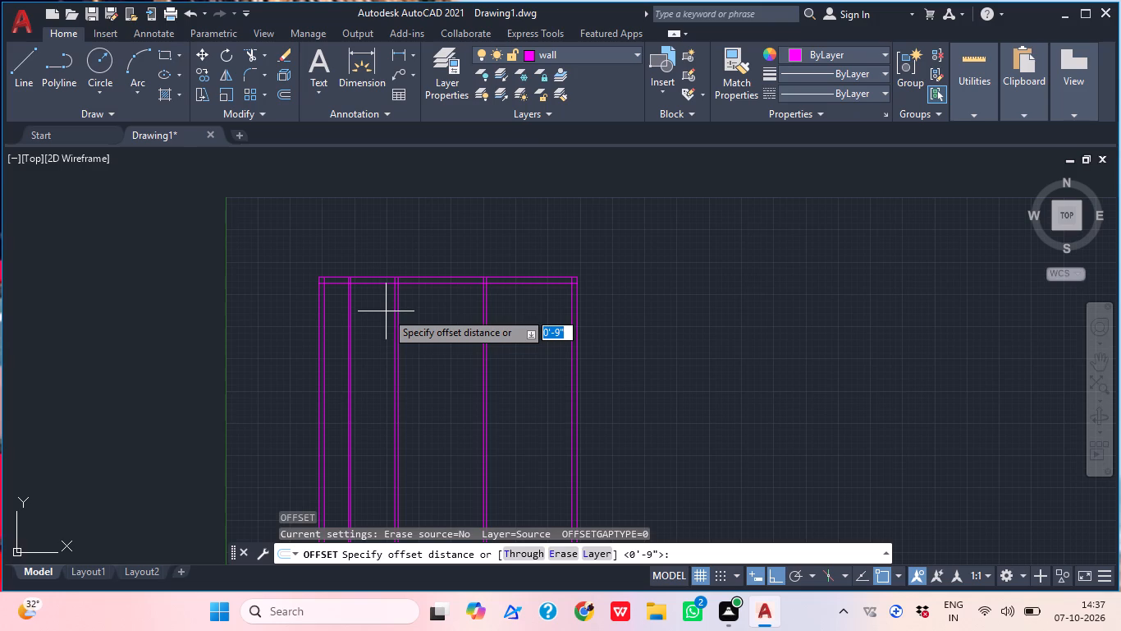
pyautogui.write("7'")
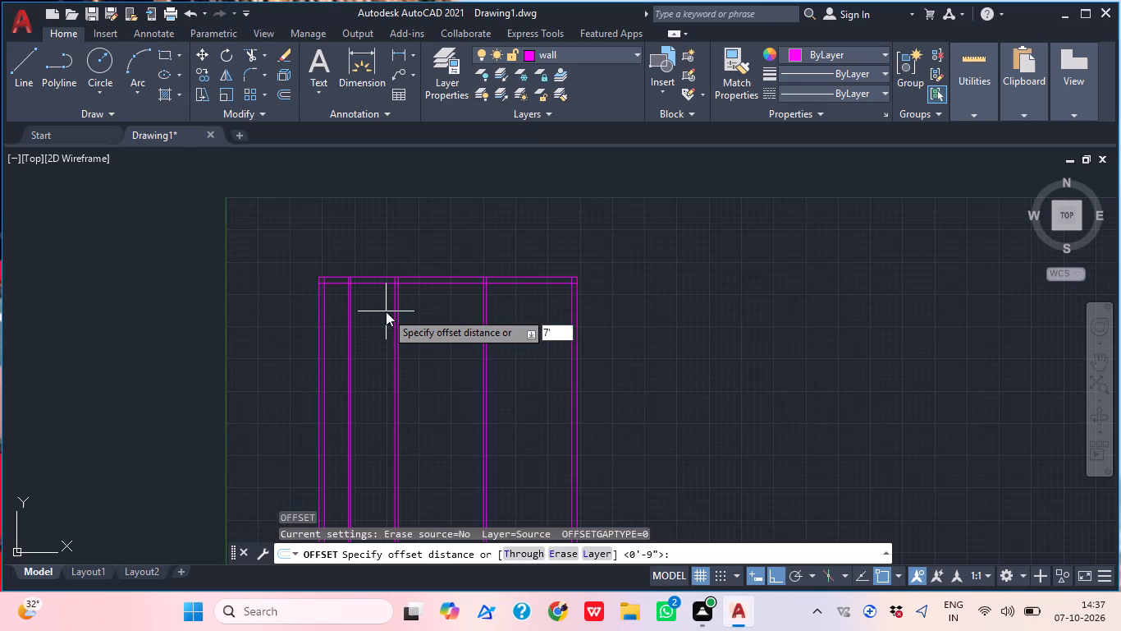
pyautogui.press('Return')
pyautogui.scroll(2, 373, 303)
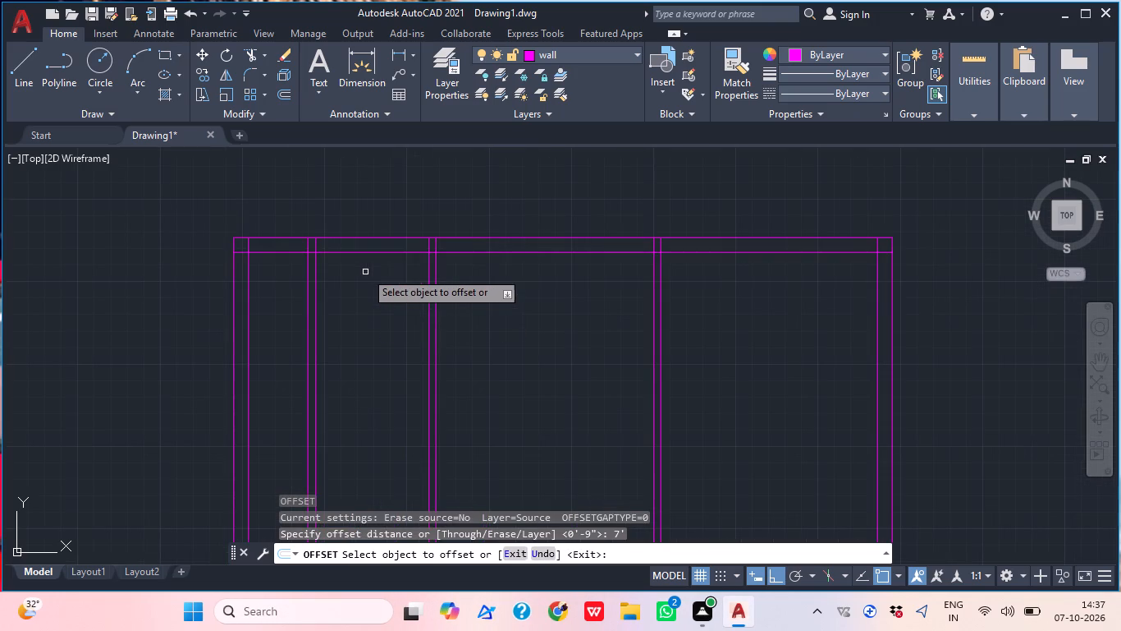
pyautogui.click(350, 253)
pyautogui.click(367, 311)
pyautogui.press('space')
# Offset the new horizontal line below the top wall 4.5" downward to form a partition wall.
pyautogui.press('space')
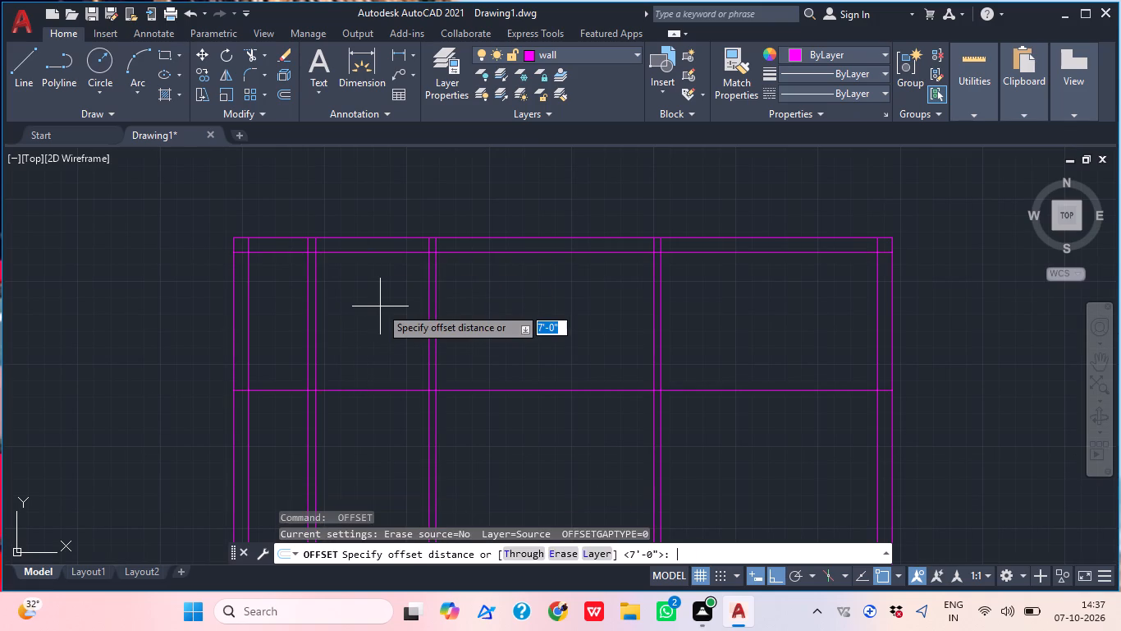
pyautogui.write('4.5"')
pyautogui.press('Return')
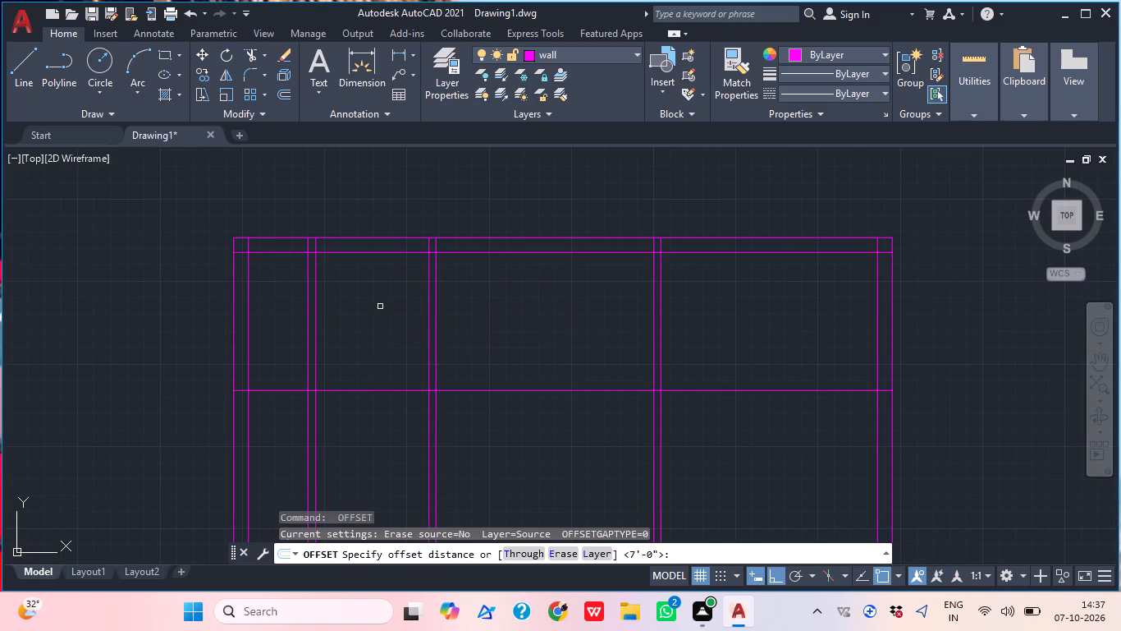
pyautogui.click(344, 390)
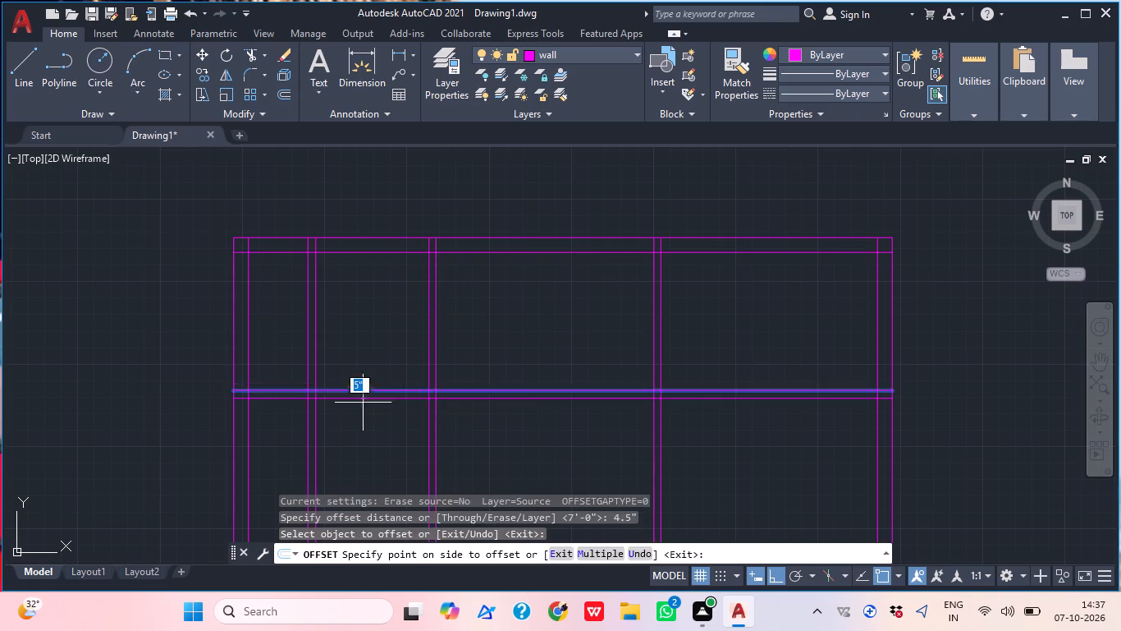
pyautogui.click(363, 405)
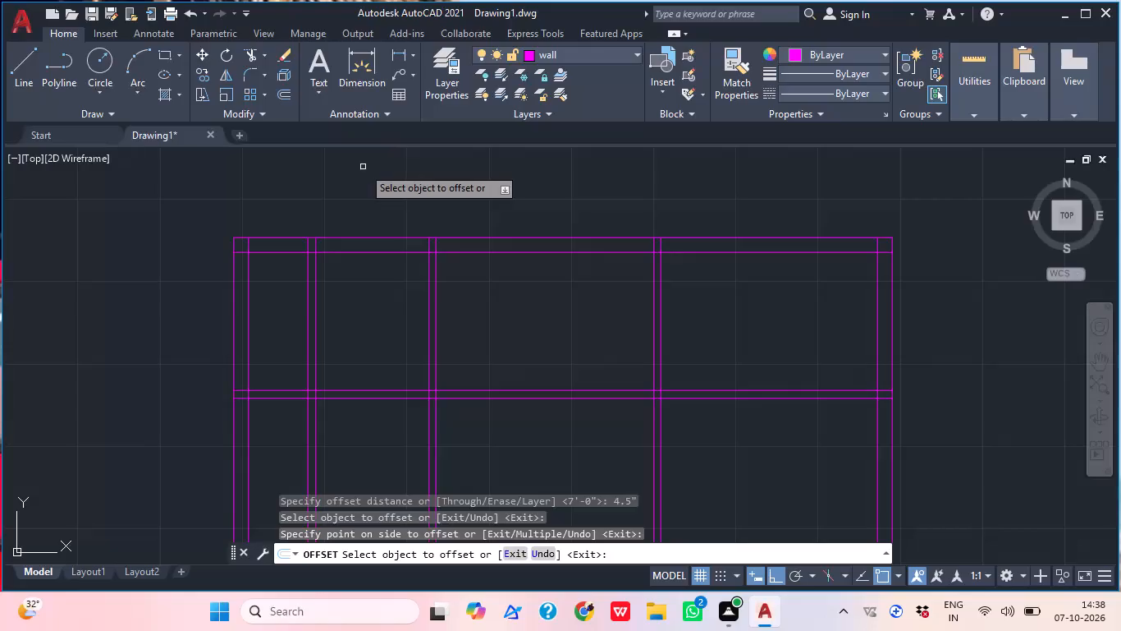
pyautogui.press('space')
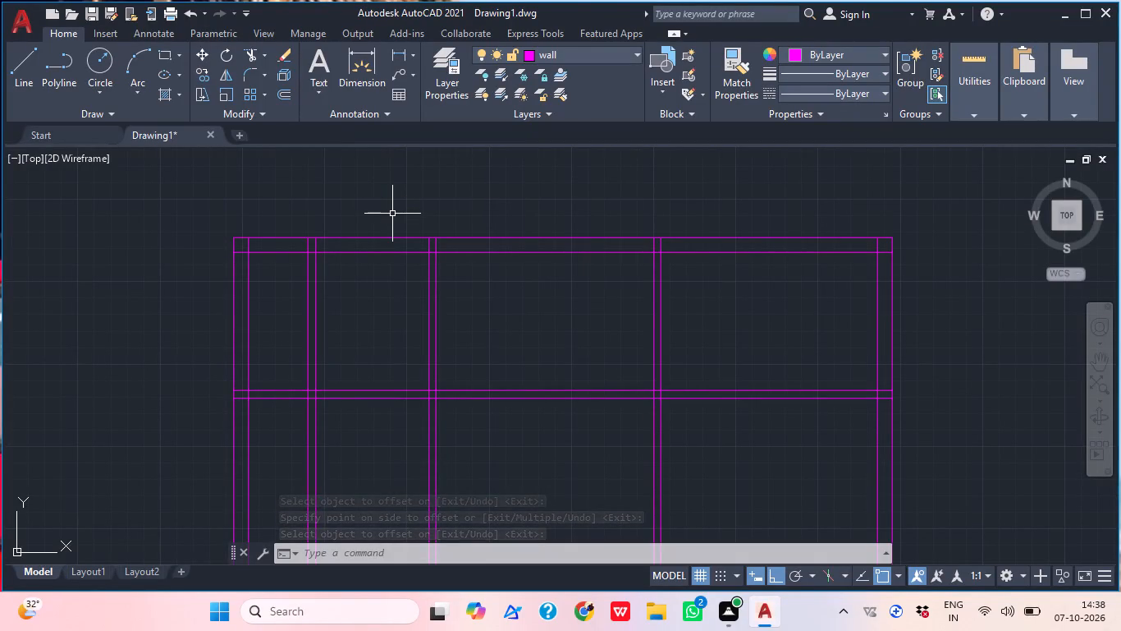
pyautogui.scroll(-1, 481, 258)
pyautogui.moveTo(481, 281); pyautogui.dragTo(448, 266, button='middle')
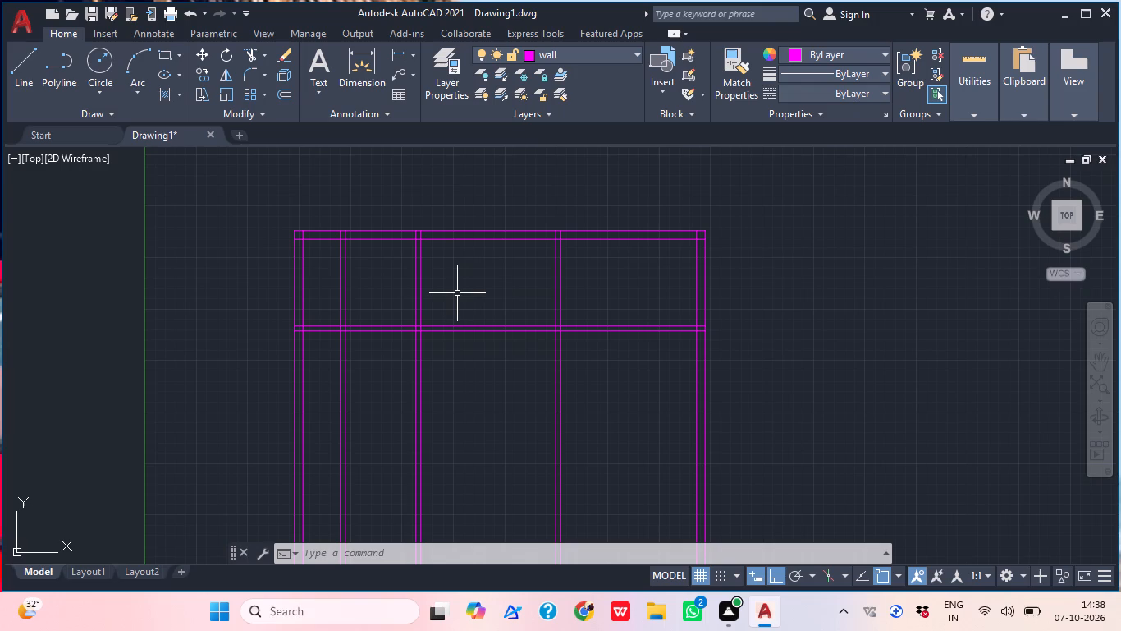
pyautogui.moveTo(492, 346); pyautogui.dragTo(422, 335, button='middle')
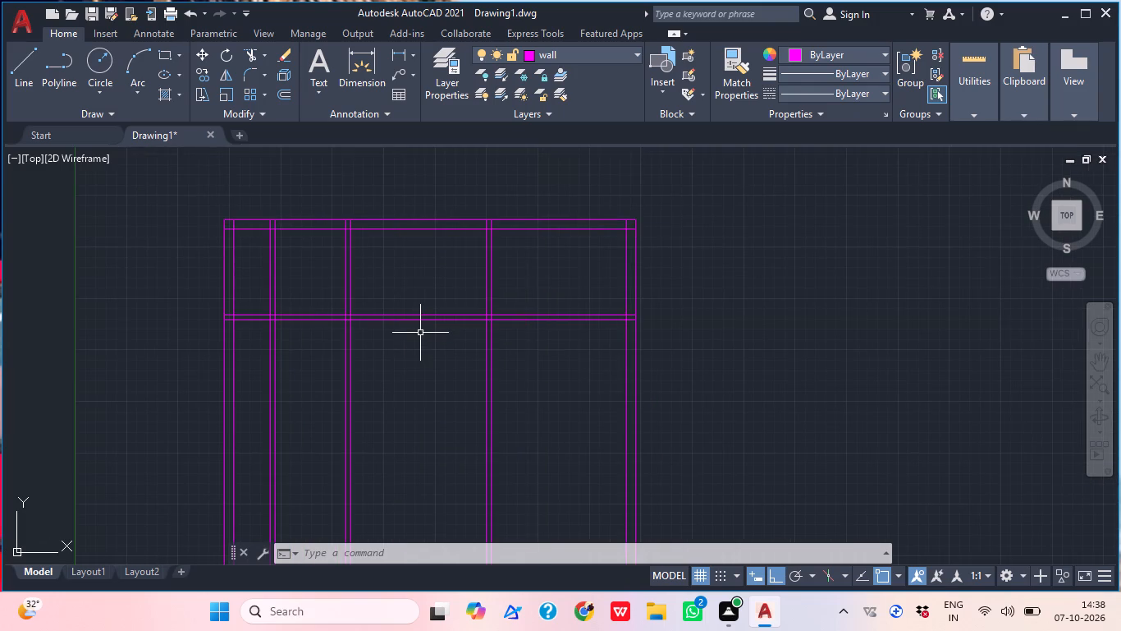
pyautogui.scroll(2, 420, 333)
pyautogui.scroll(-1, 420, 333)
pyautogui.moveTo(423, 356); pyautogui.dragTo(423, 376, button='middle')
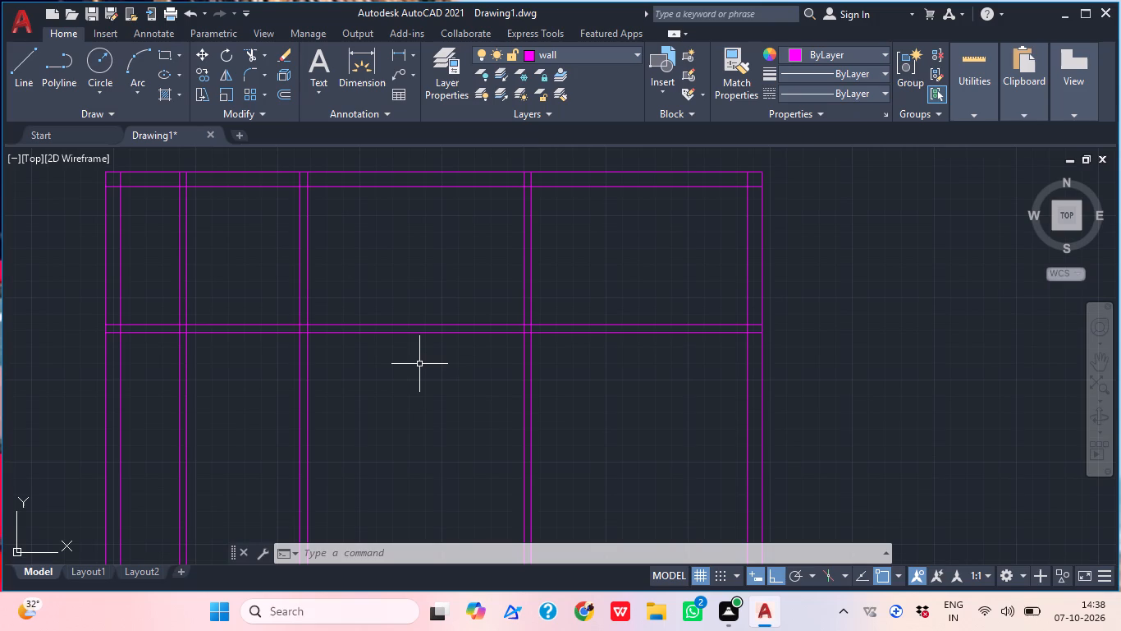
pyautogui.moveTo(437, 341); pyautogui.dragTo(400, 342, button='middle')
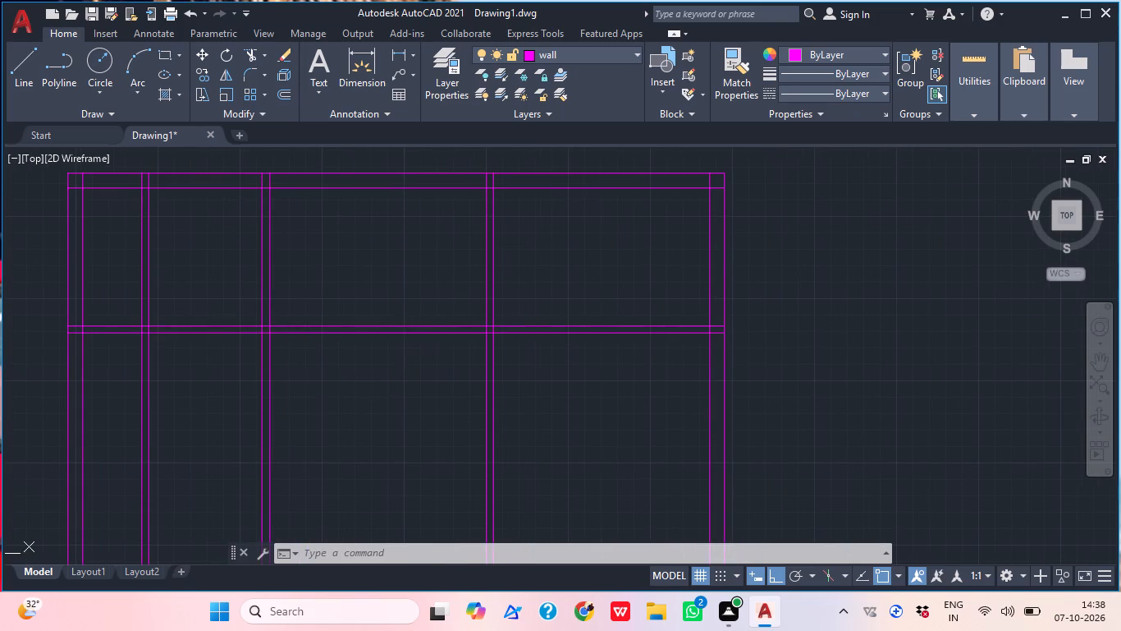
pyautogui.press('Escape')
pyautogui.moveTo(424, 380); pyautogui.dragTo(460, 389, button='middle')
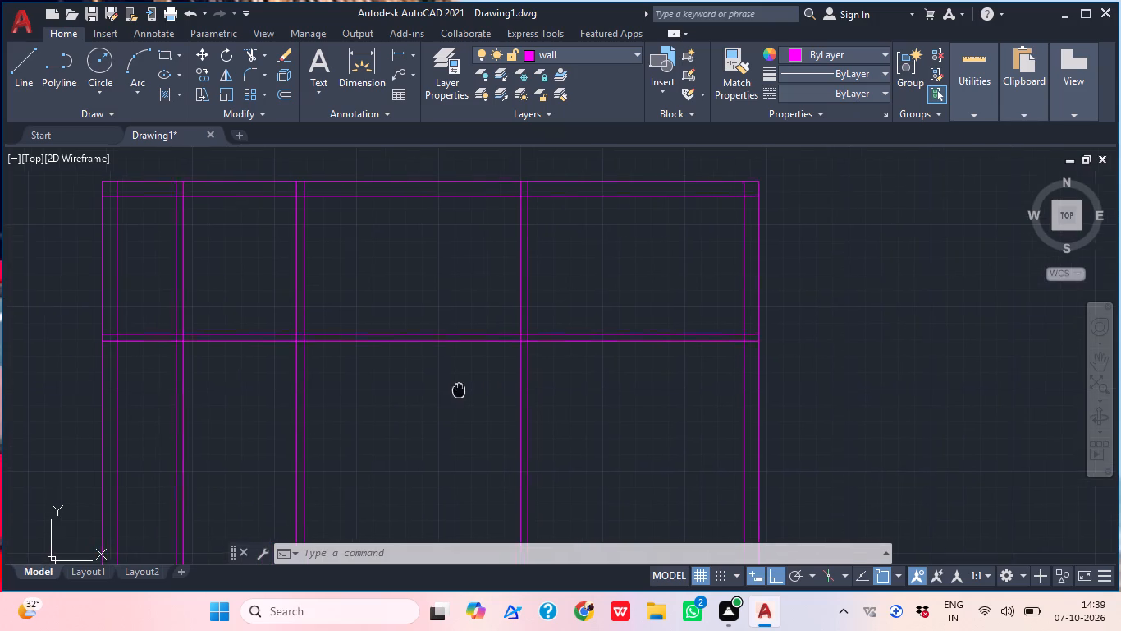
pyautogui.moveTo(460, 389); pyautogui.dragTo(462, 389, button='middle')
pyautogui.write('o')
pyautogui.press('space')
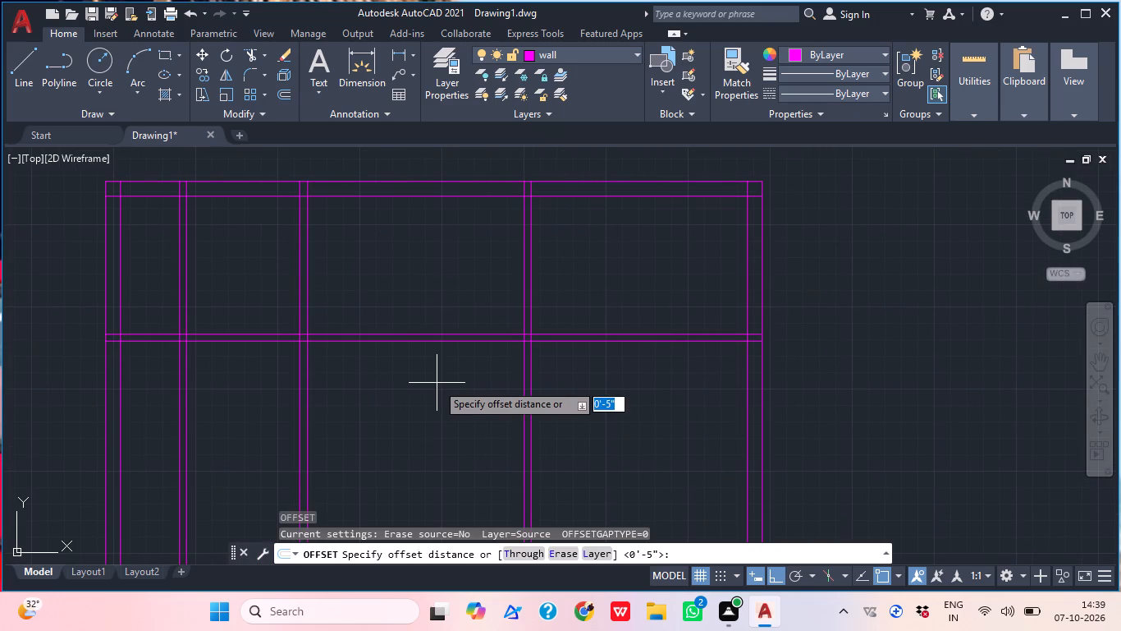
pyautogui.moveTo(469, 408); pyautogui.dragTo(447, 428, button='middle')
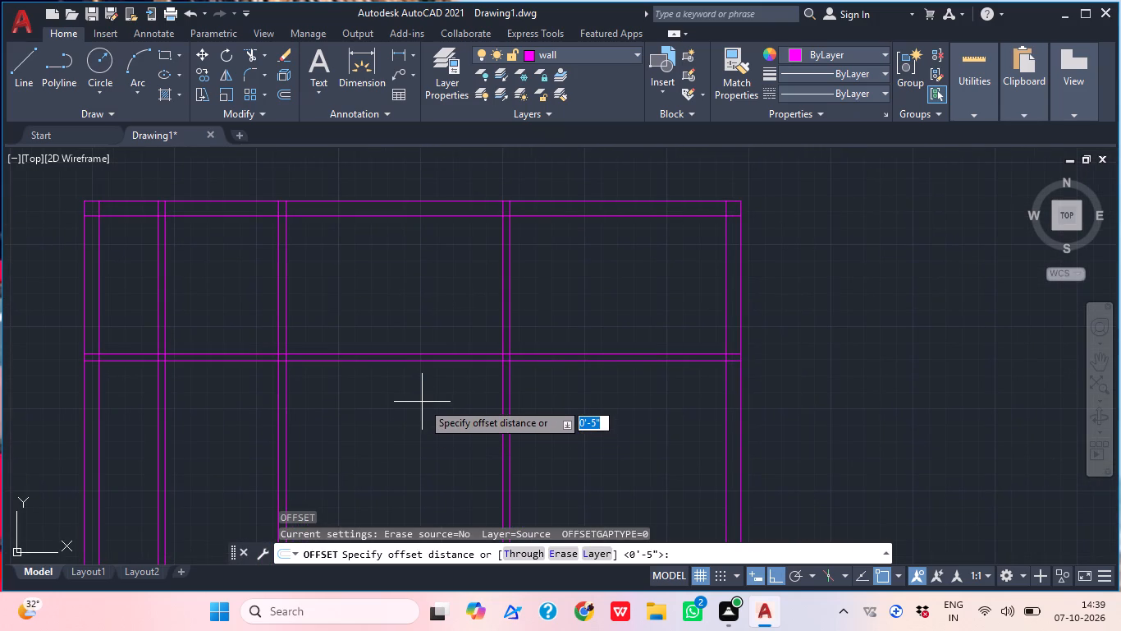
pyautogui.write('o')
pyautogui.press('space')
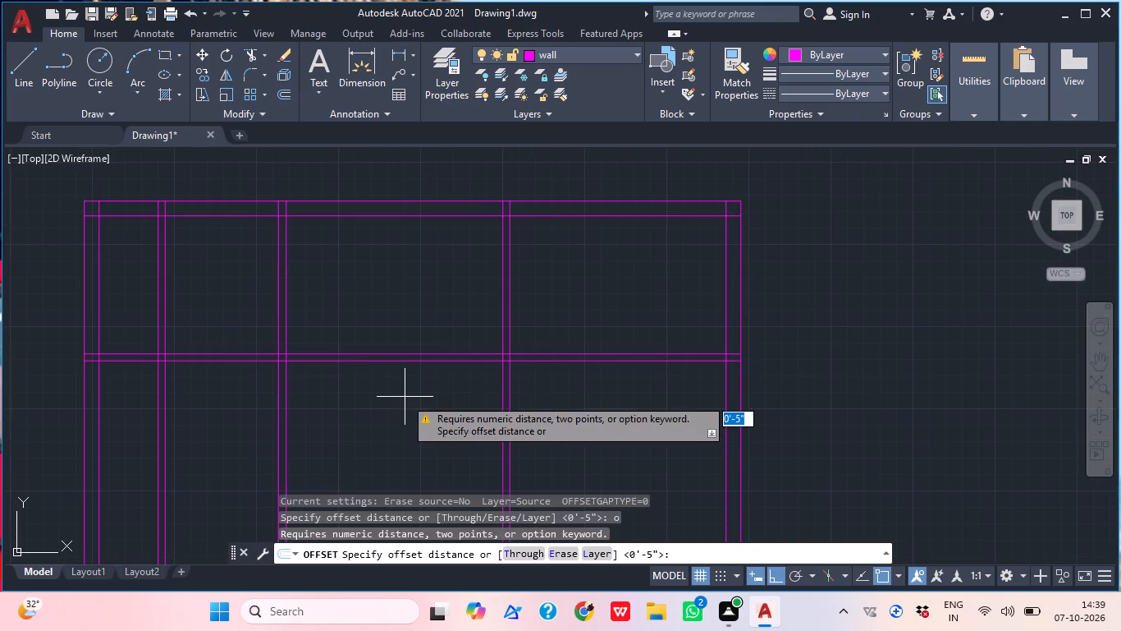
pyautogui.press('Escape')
# Offset the inner line of the top wall 3'6" downward.
pyautogui.write('o')
pyautogui.press('space')
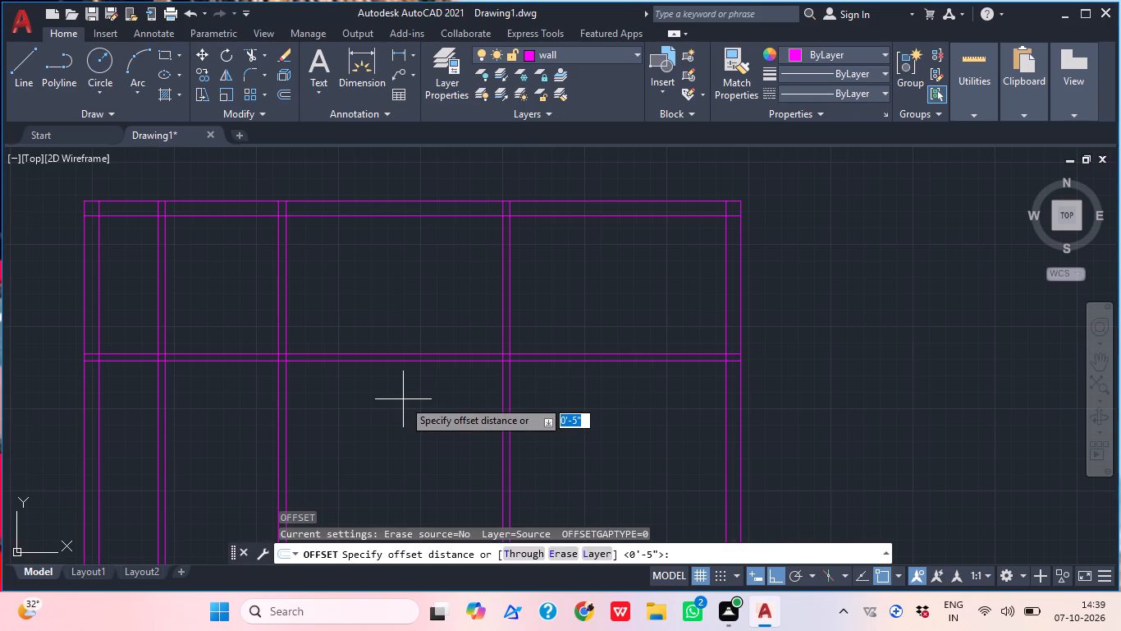
pyautogui.write('3\'6"')
pyautogui.press('Return')
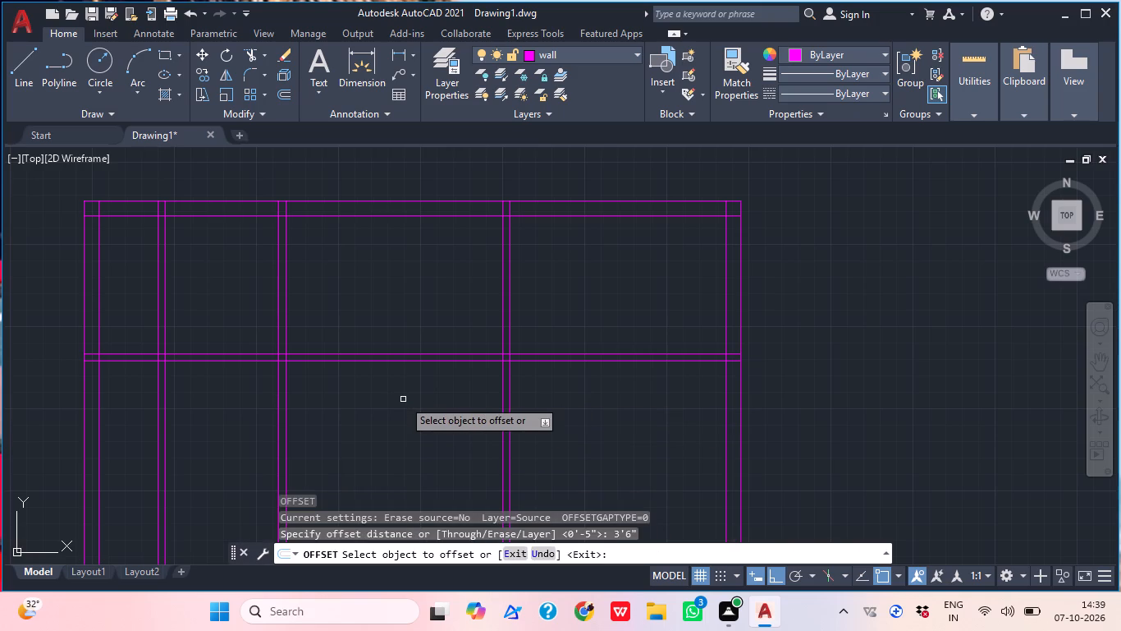
pyautogui.click(391, 217)
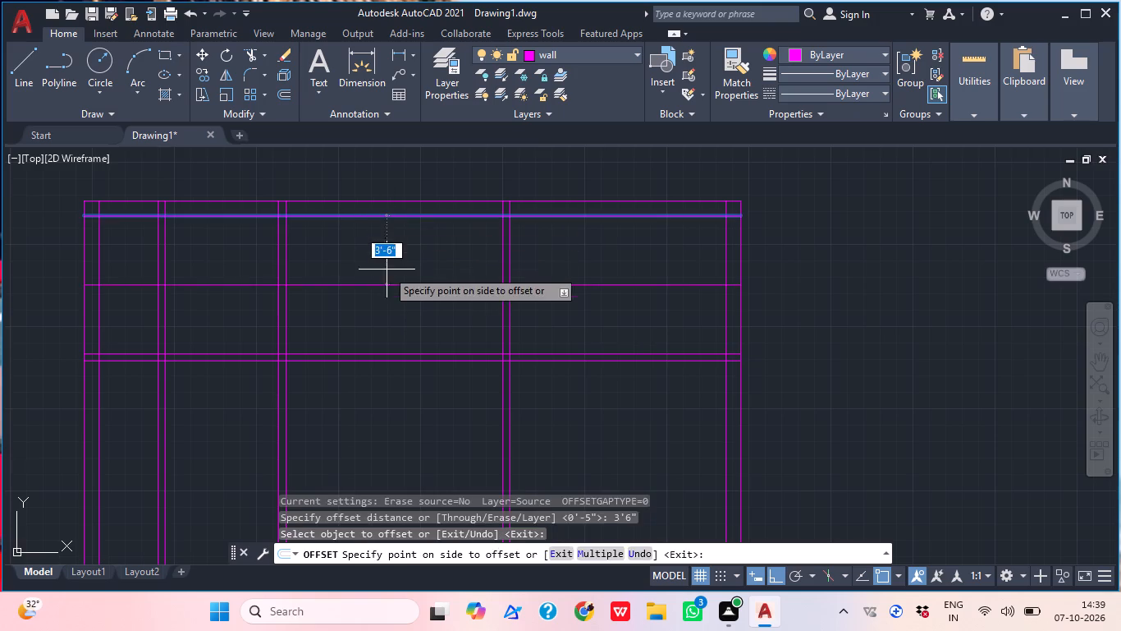
pyautogui.click(387, 270)
pyautogui.press('space')
# Offset the single horizontal line between the top wall and the horizontal partition 4.5" upward to form another partition wall.
pyautogui.press('space')
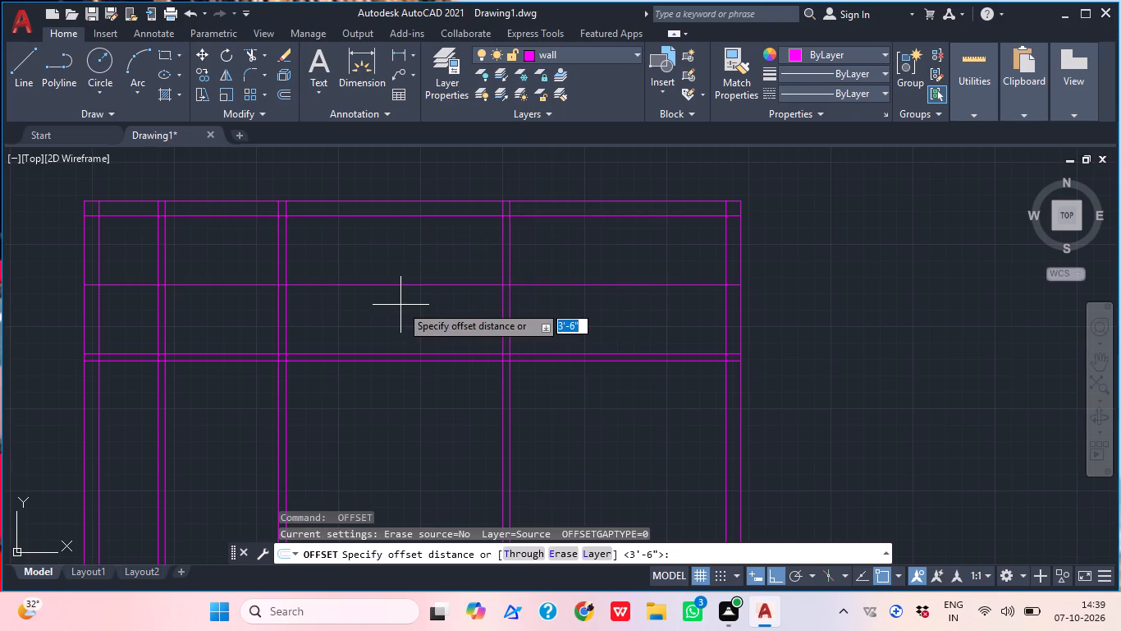
pyautogui.write('4.5"')
pyautogui.press('Return')
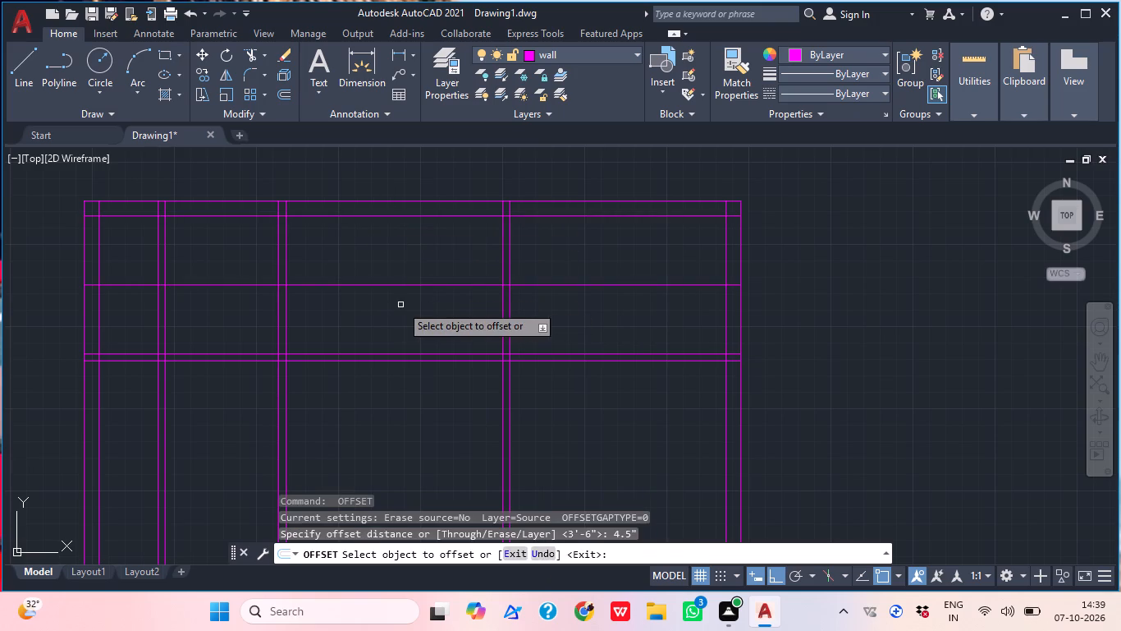
pyautogui.click(403, 285)
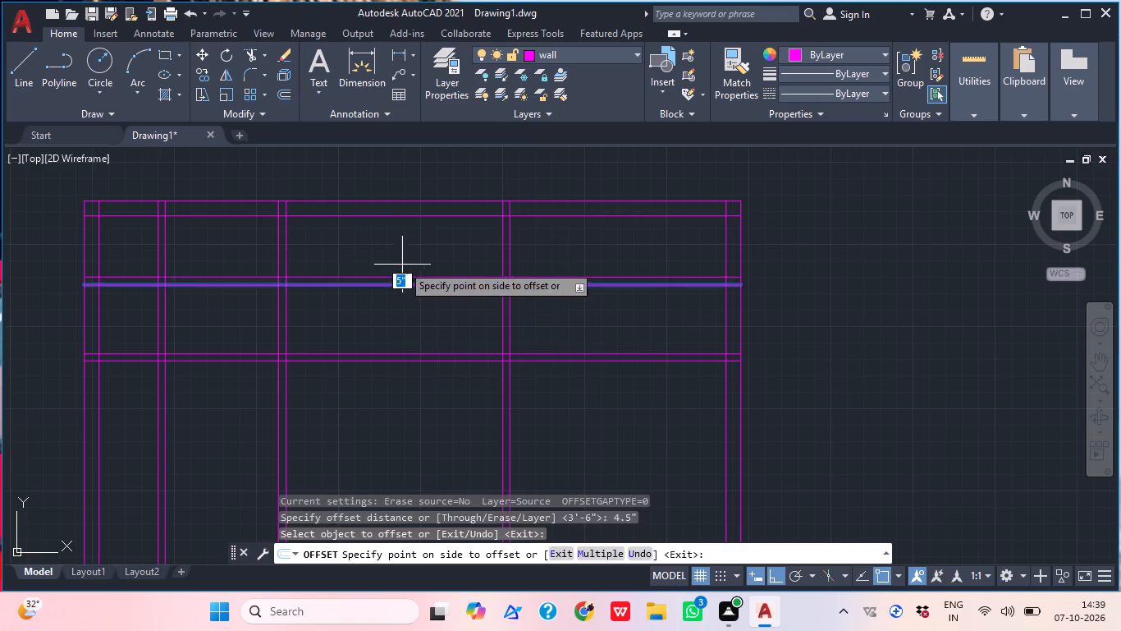
pyautogui.click(398, 258)
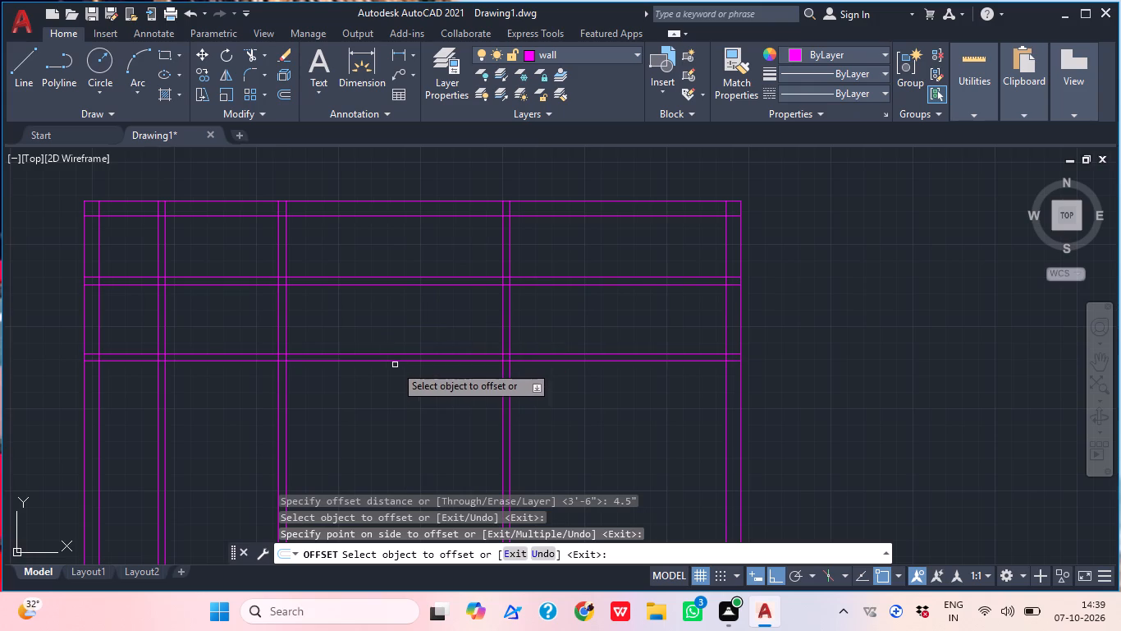
pyautogui.press('Escape')
# Offset the bottom line of the lowest horizontal partition wall 4' downward.
pyautogui.press('o')
pyautogui.press('space')
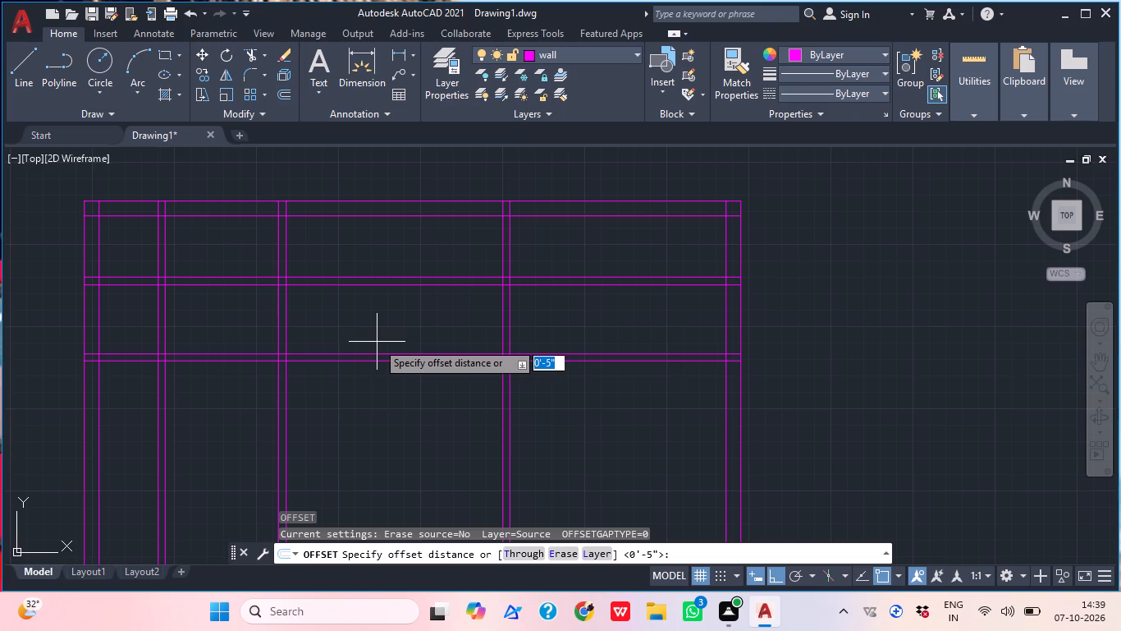
pyautogui.write("4'")
pyautogui.press('Return')
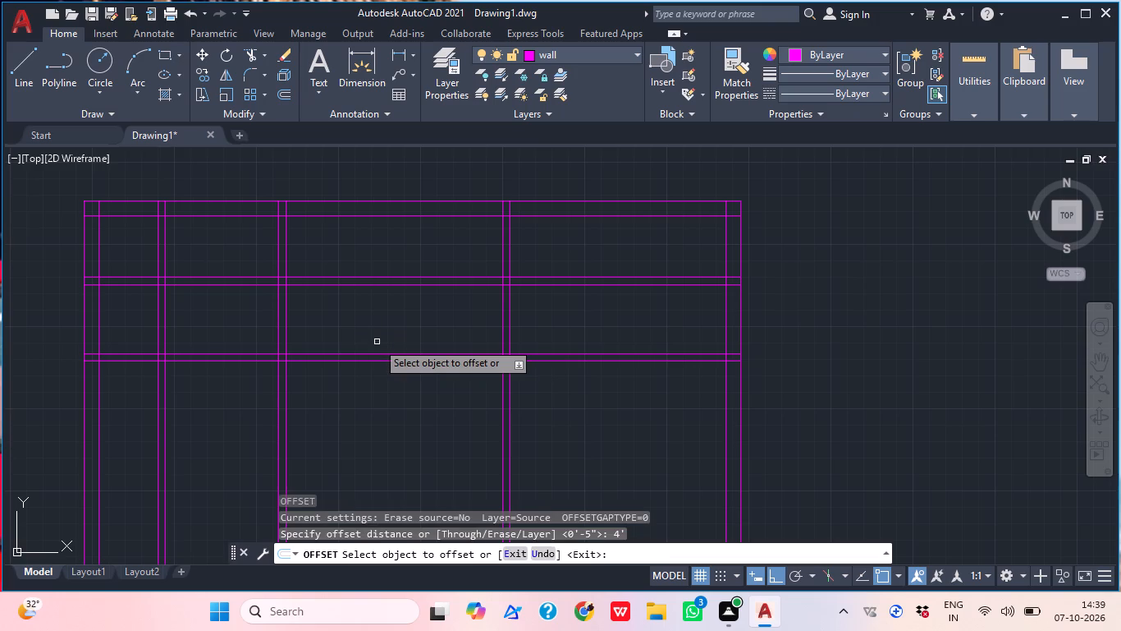
pyautogui.click(307, 362)
pyautogui.click(323, 403)
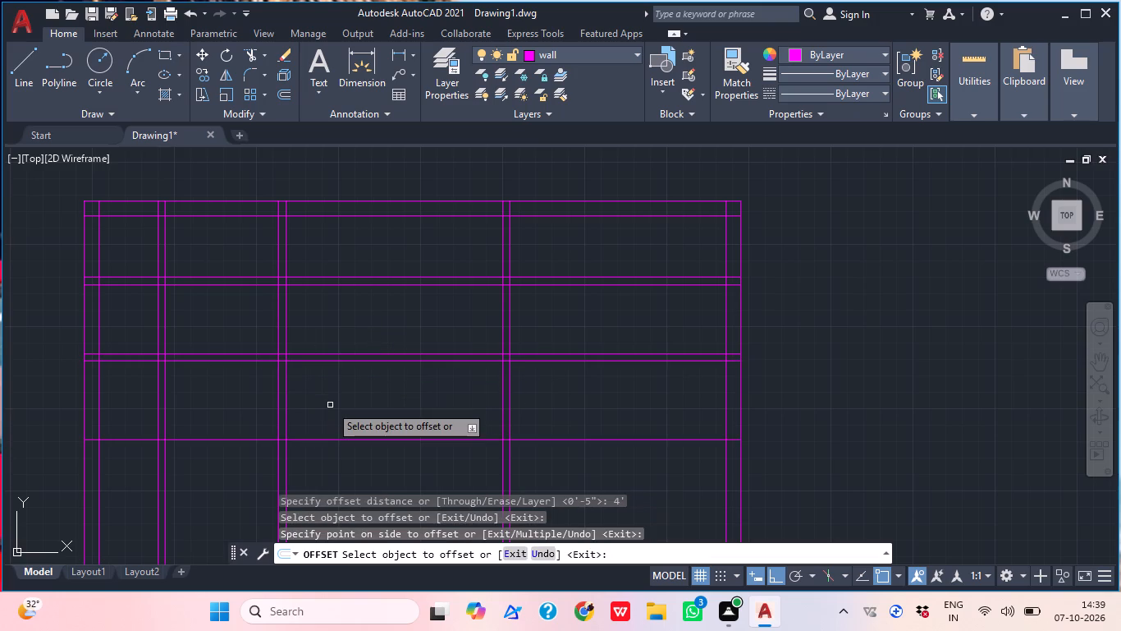
pyautogui.press('space')
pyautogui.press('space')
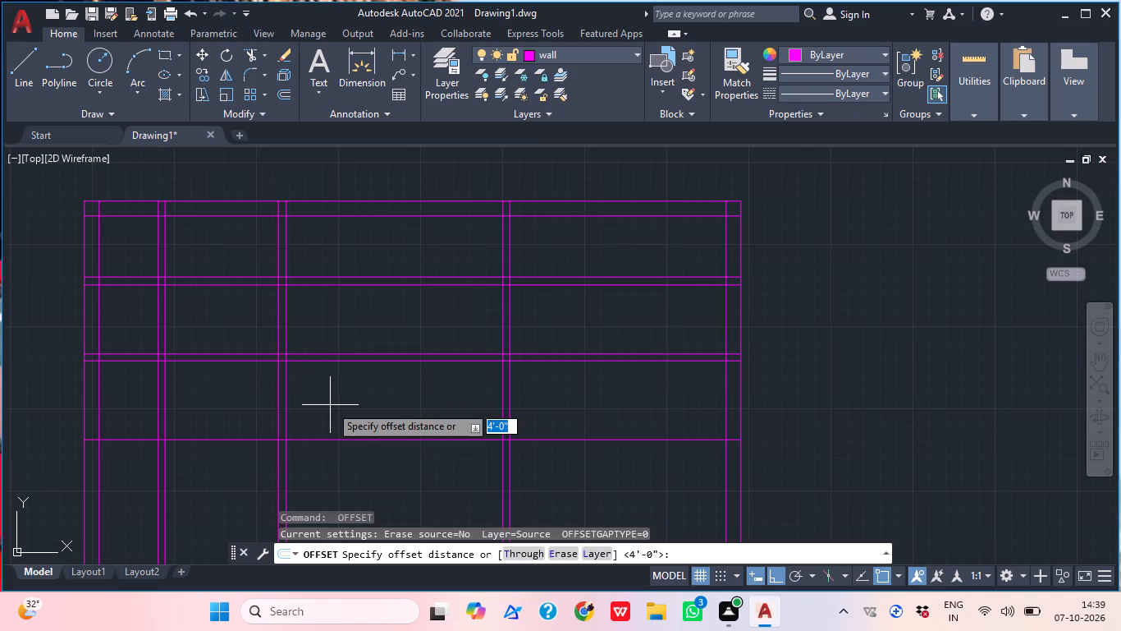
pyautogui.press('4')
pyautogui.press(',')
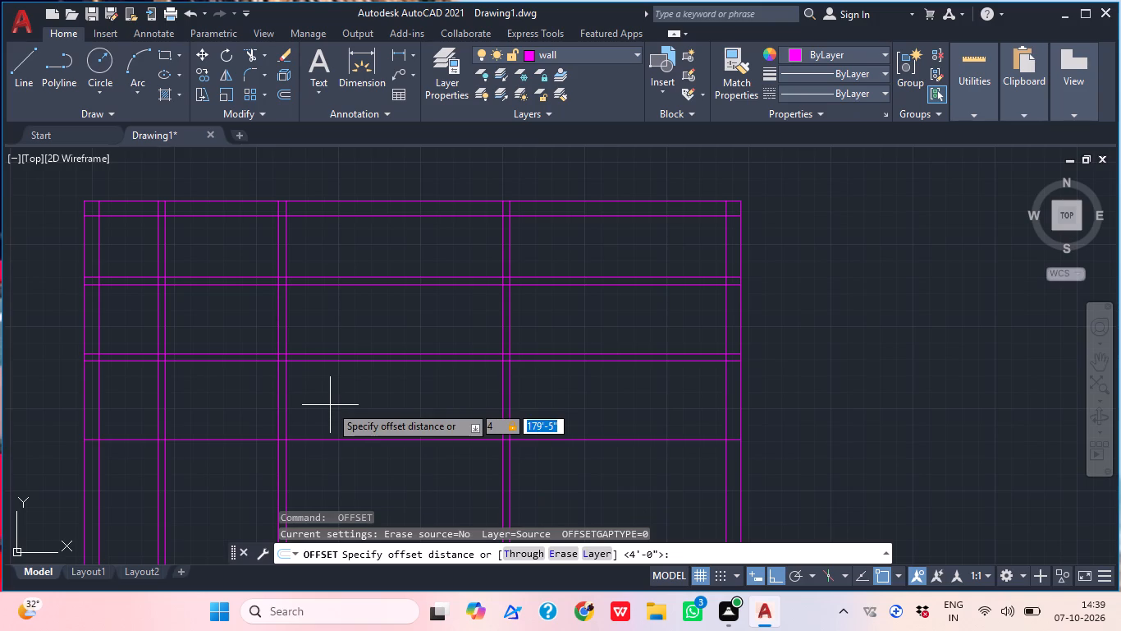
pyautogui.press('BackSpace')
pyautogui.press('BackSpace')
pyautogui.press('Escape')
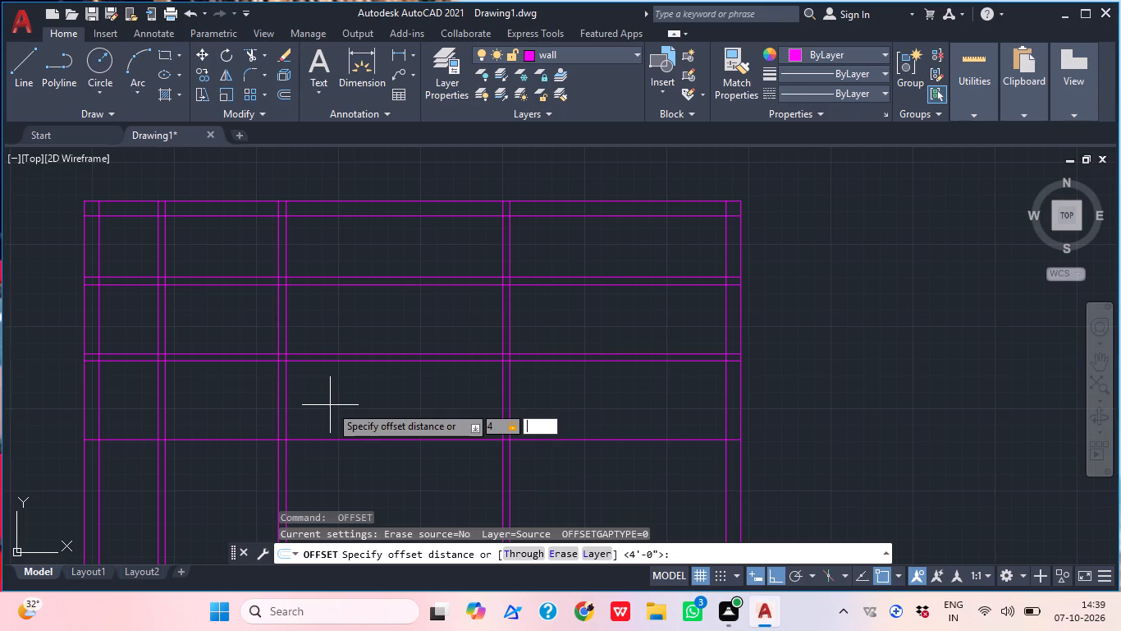
# Offset the lowest horizontal line 4.5" downward to form a third horizontal partition wall.
pyautogui.write('o 4')
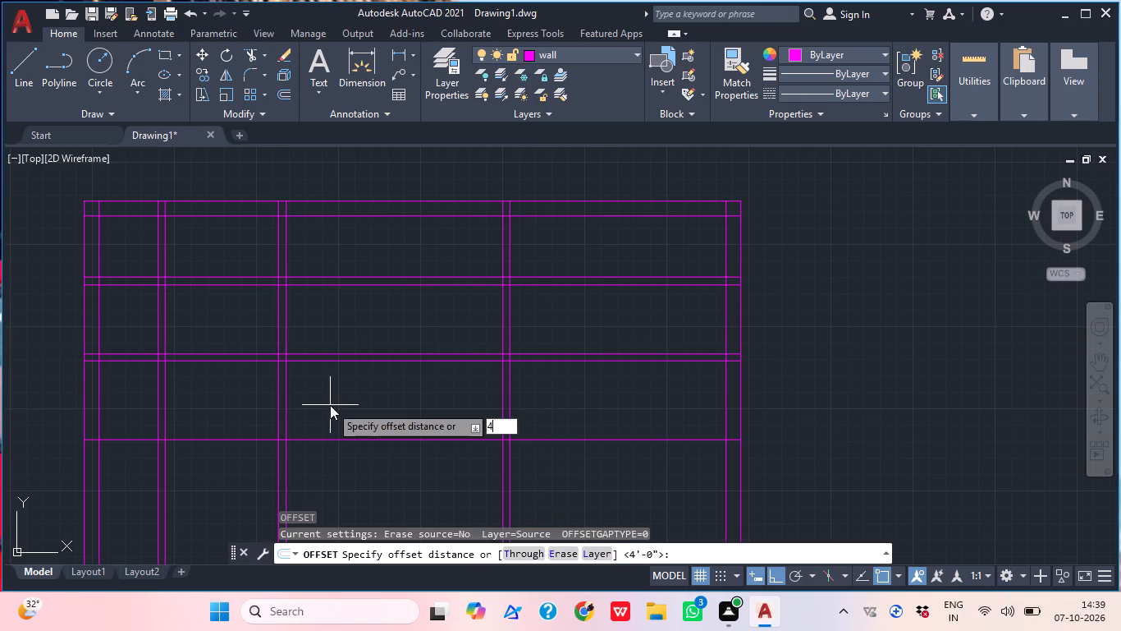
pyautogui.write('.5')
pyautogui.hotkey('shift', '"')
pyautogui.press('Return')
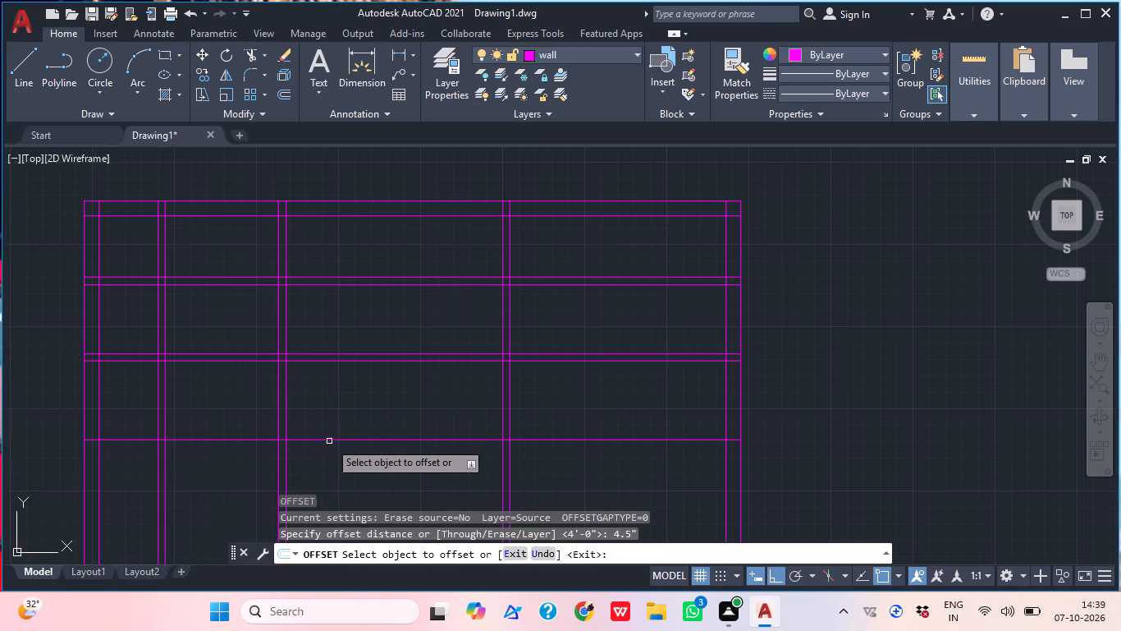
pyautogui.click(336, 440)
pyautogui.click(345, 470)
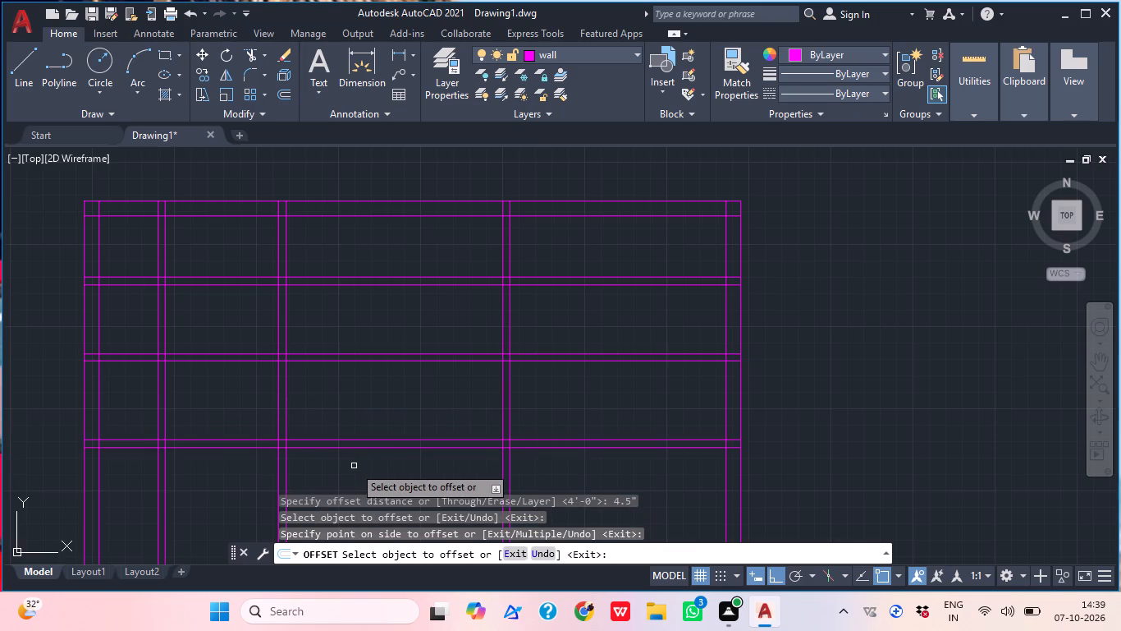
pyautogui.press('Escape')
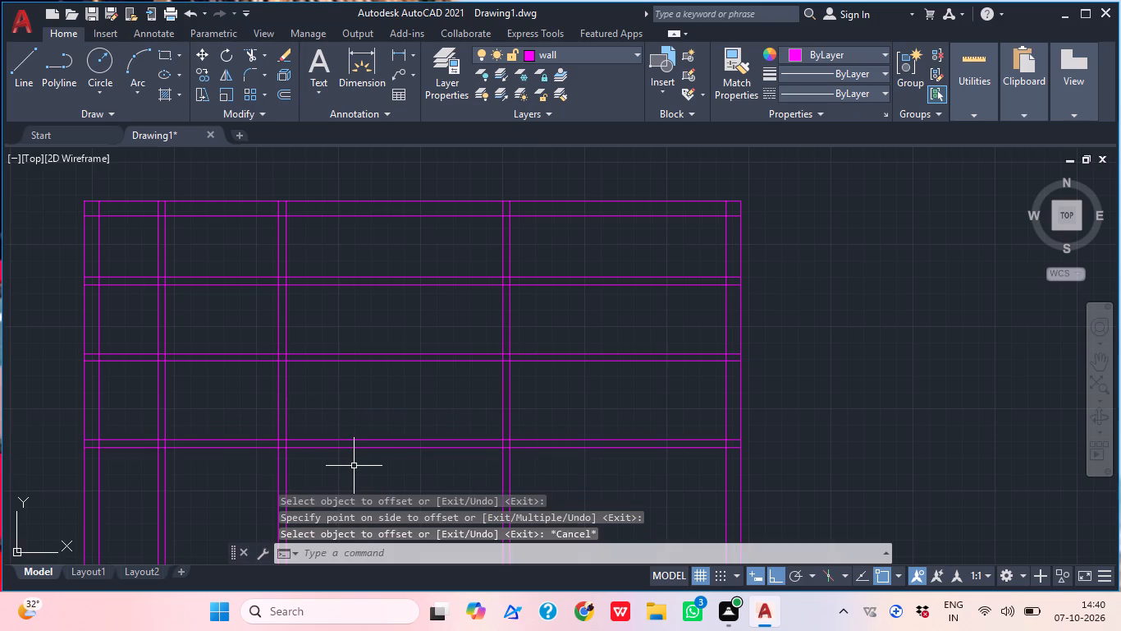
# Trim away the uppermost horizontal partition's lines from the left outer wall to the second vertical partition, including the pieces inside the walls.
pyautogui.write('tr')
pyautogui.press('Return')
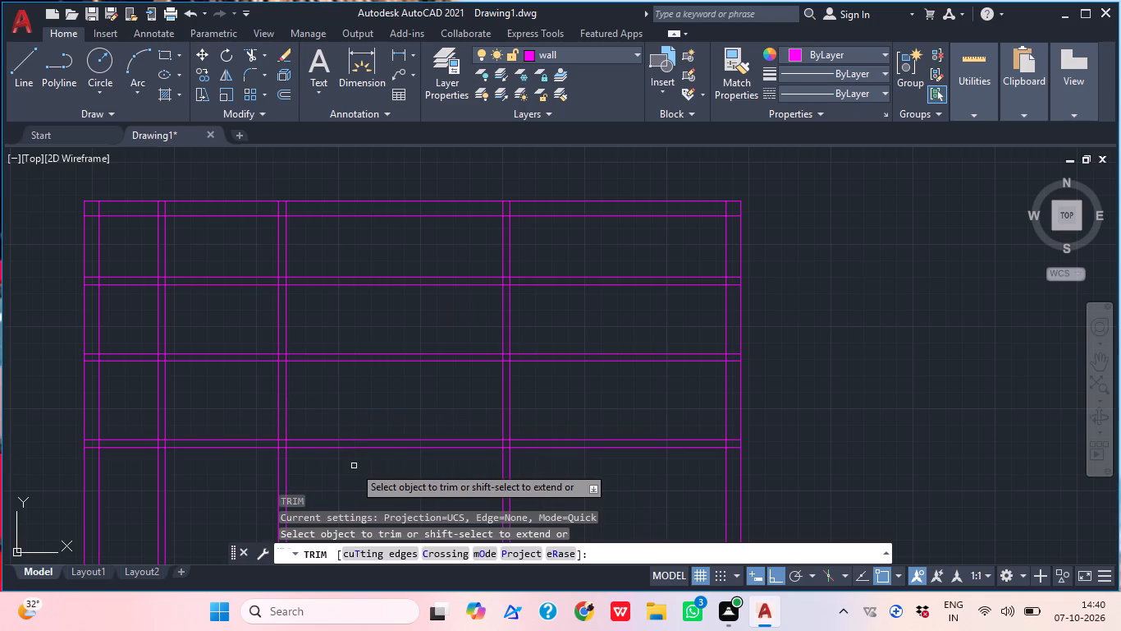
pyautogui.click(341, 304)
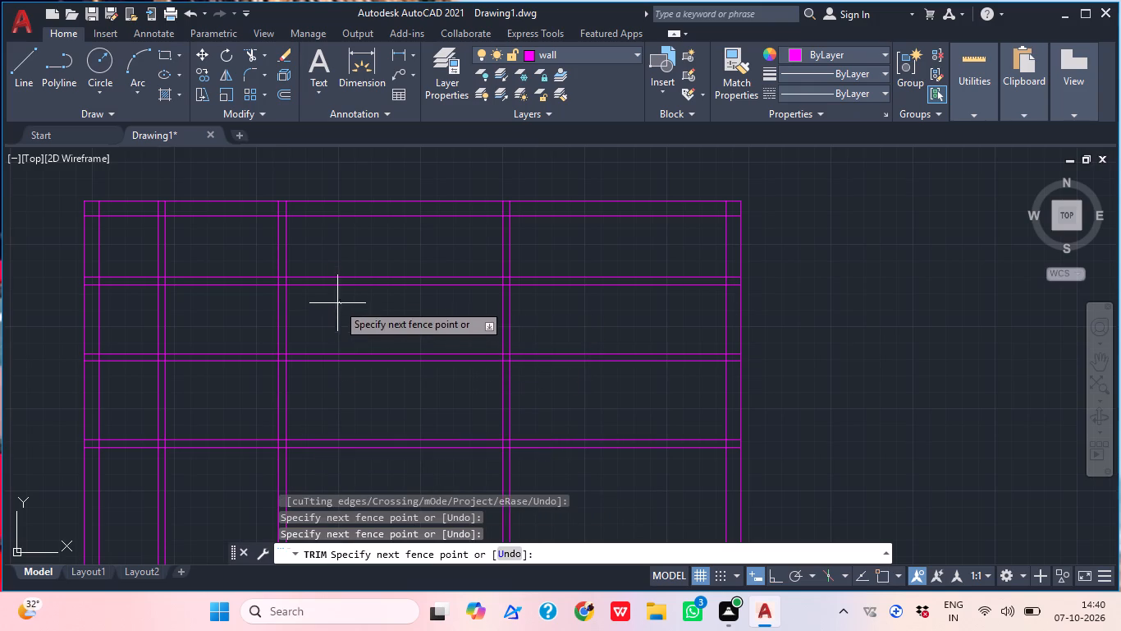
pyautogui.click(338, 317)
pyautogui.click(242, 294)
pyautogui.click(219, 267)
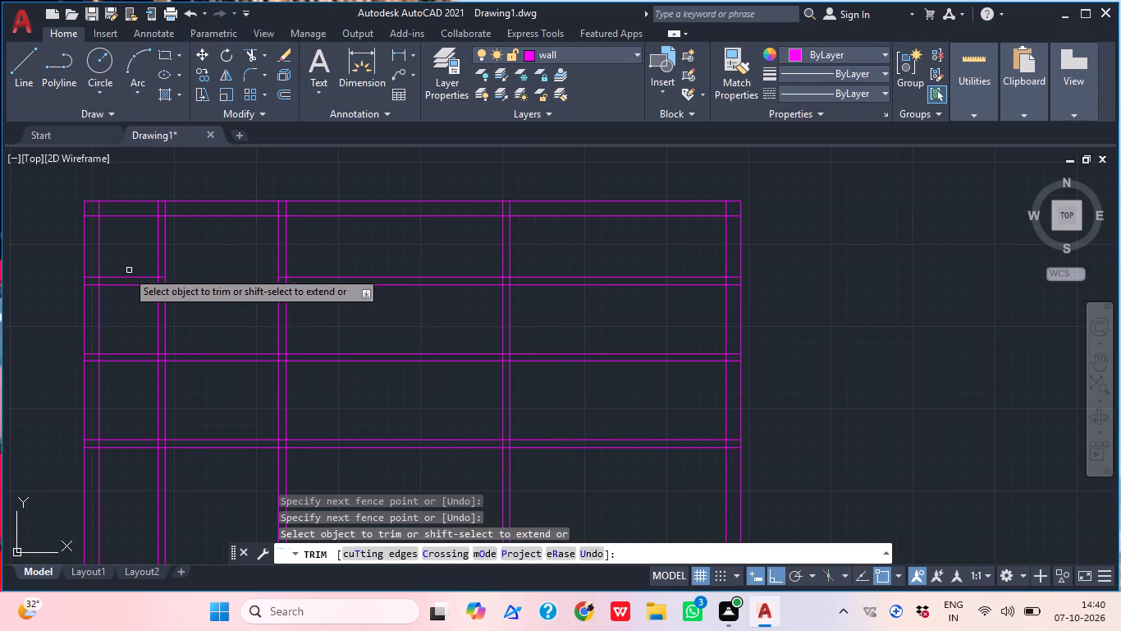
pyautogui.scroll(2, 92, 273)
pyautogui.click(161, 271)
pyautogui.click(162, 298)
pyautogui.click(159, 303)
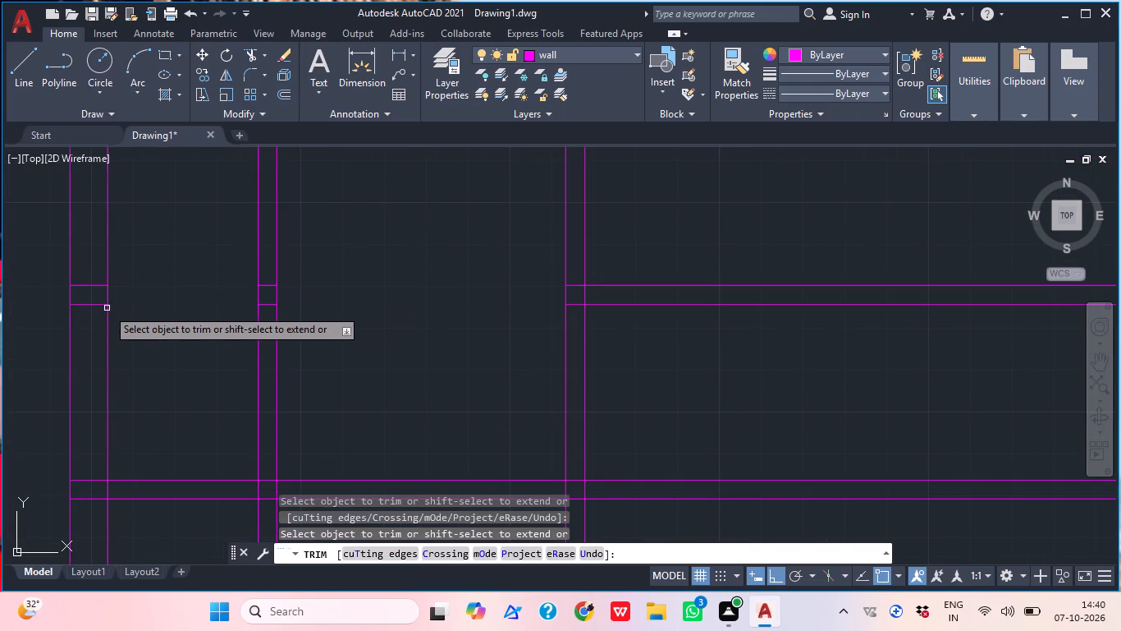
pyautogui.click(92, 311)
pyautogui.click(82, 273)
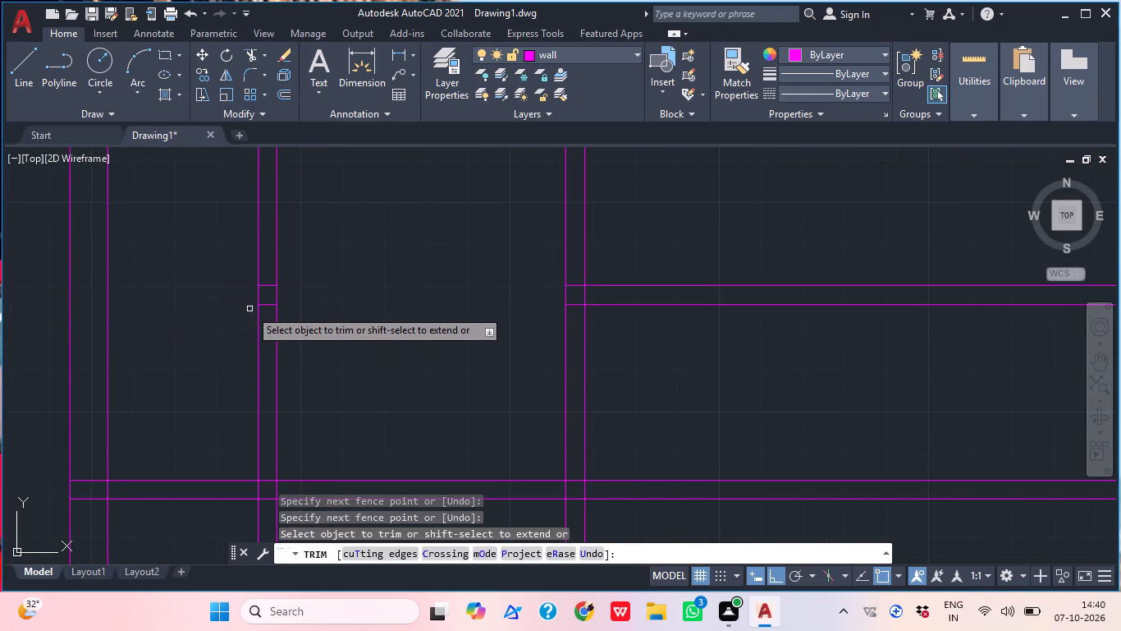
pyautogui.click(266, 308)
pyautogui.click(272, 274)
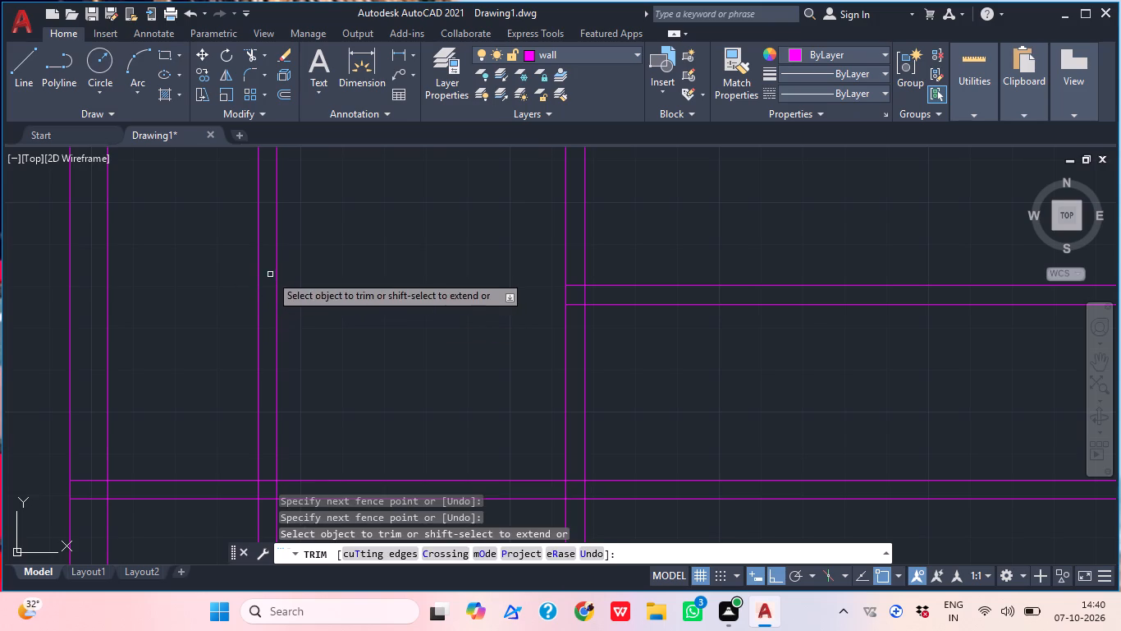
# Trim away the uppermost horizontal partition's lines from the third vertical partition to the right outer wall, including the pieces inside that wall.
pyautogui.scroll(-4, 264, 278)
pyautogui.scroll(3, 263, 279)
pyautogui.moveTo(343, 290); pyautogui.dragTo(216, 293, button='middle')
pyautogui.click(553, 317)
pyautogui.click(543, 283)
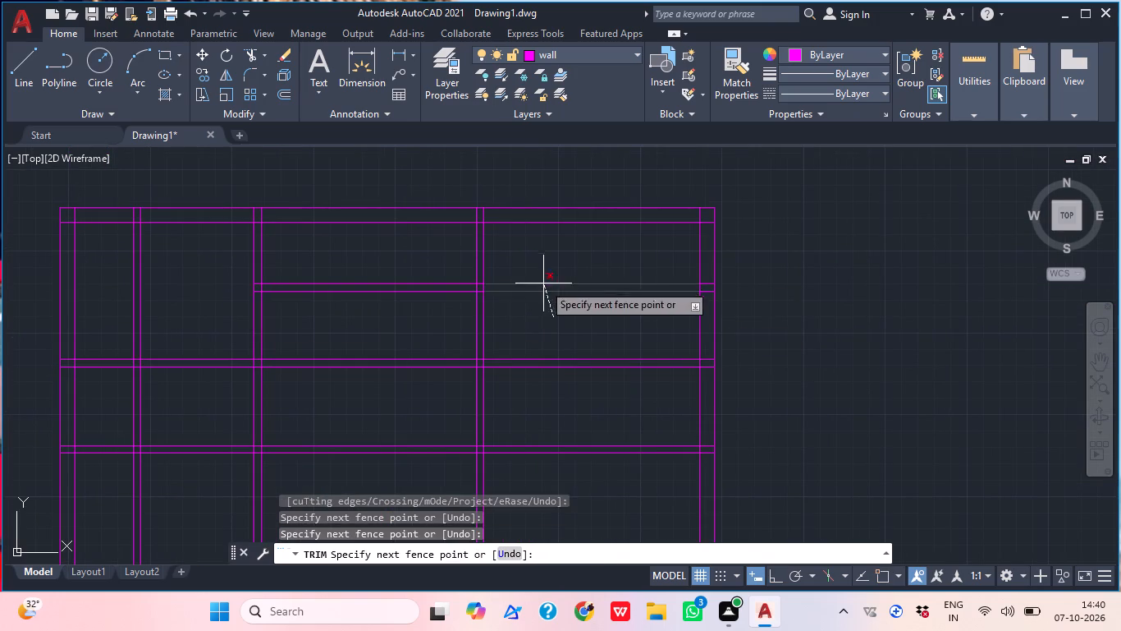
pyautogui.scroll(2, 713, 300)
pyautogui.moveTo(700, 297); pyautogui.dragTo(700, 289)
pyautogui.click(695, 246)
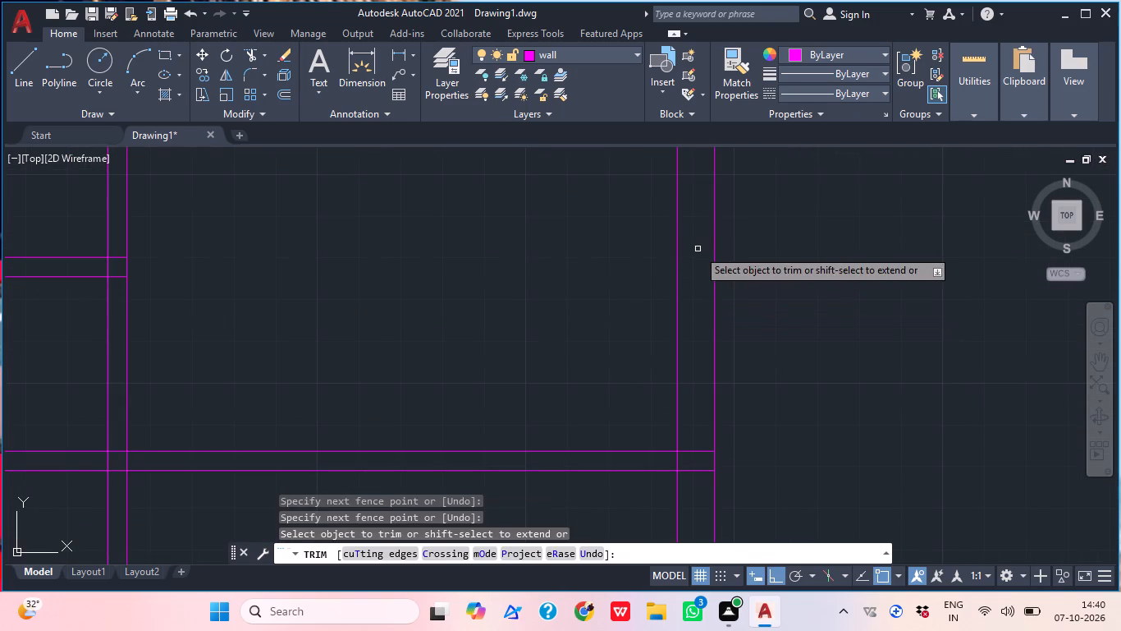
pyautogui.scroll(-2, 698, 250)
pyautogui.scroll(2, 451, 244)
pyautogui.scroll(-2, 495, 246)
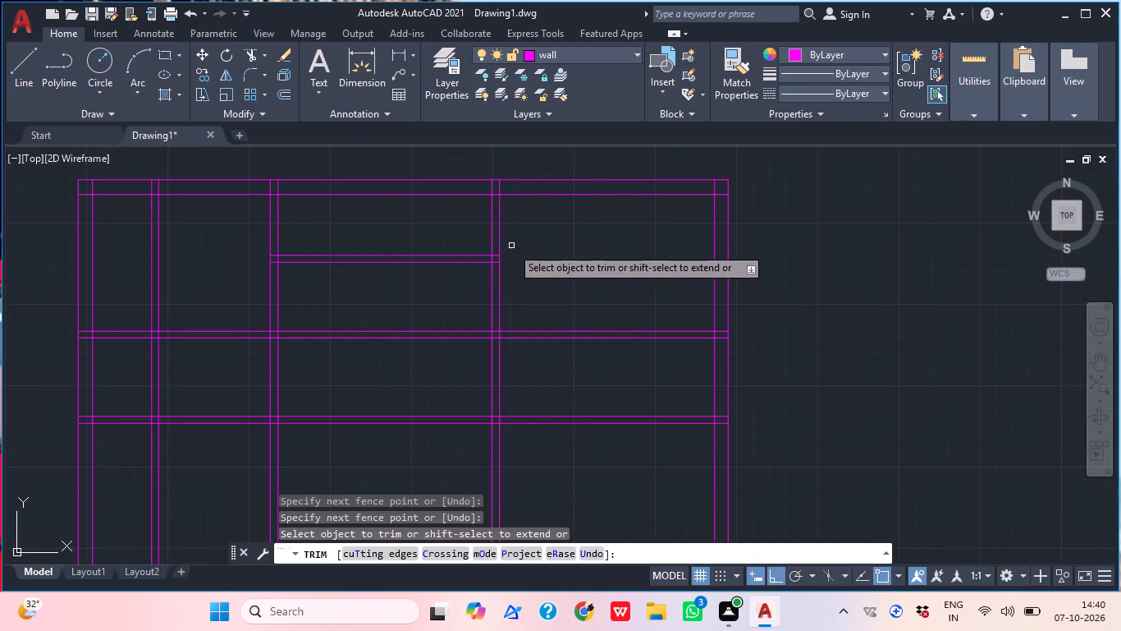
pyautogui.middleClick(484, 310)
pyautogui.moveTo(543, 280); pyautogui.dragTo(516, 324, button='middle')
pyautogui.hotkey('ctrl', 'z')
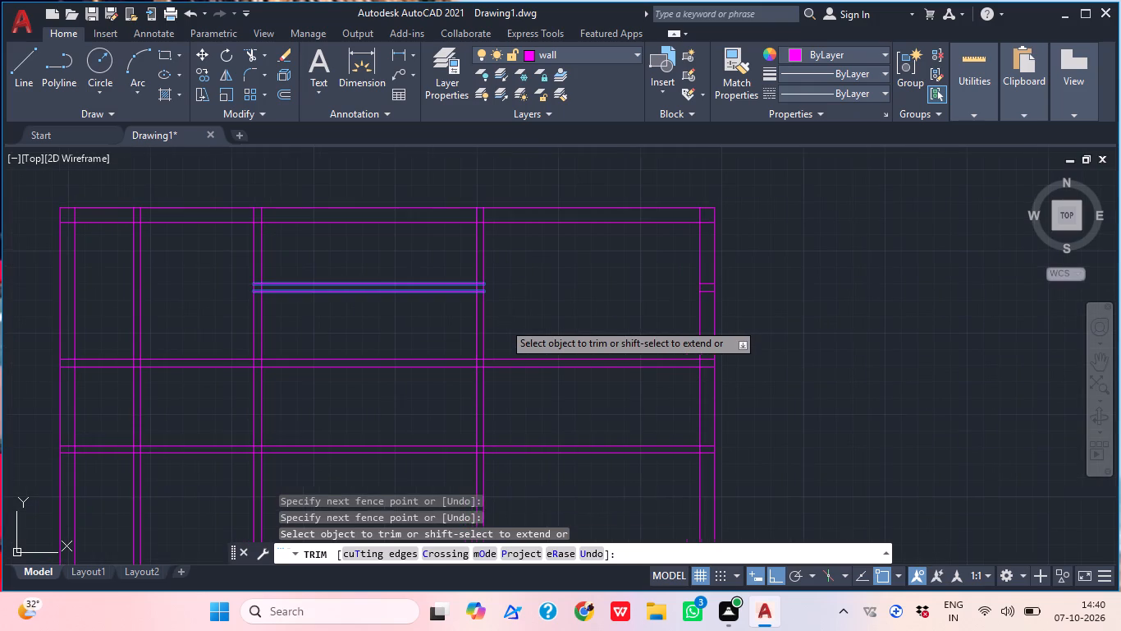
pyautogui.scroll(2, 758, 274)
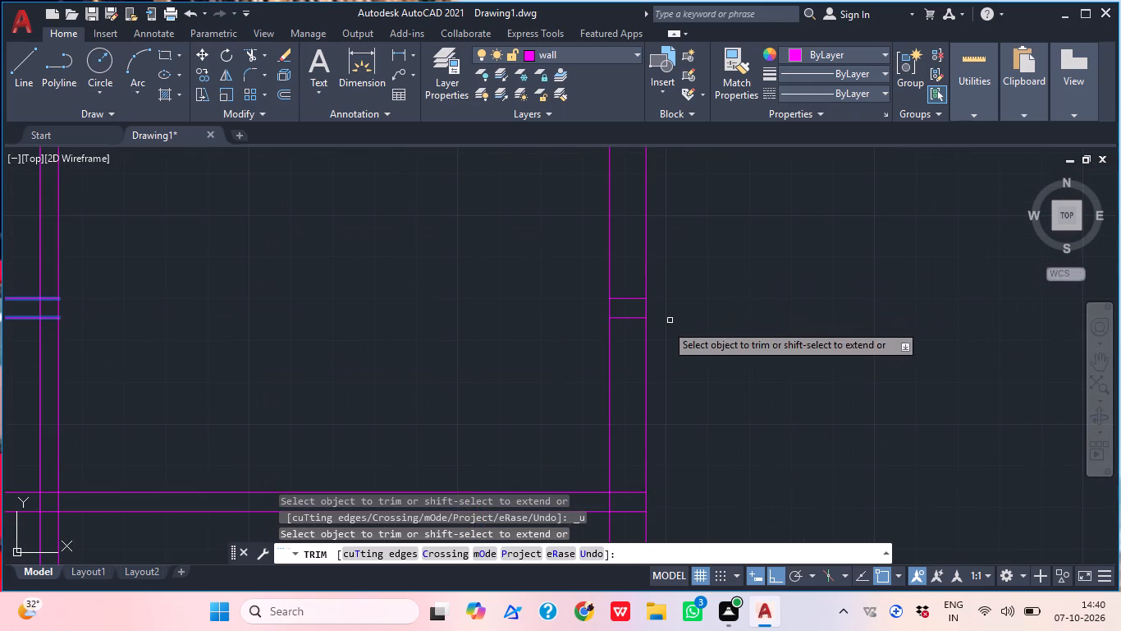
pyautogui.click(634, 323)
pyautogui.click(630, 293)
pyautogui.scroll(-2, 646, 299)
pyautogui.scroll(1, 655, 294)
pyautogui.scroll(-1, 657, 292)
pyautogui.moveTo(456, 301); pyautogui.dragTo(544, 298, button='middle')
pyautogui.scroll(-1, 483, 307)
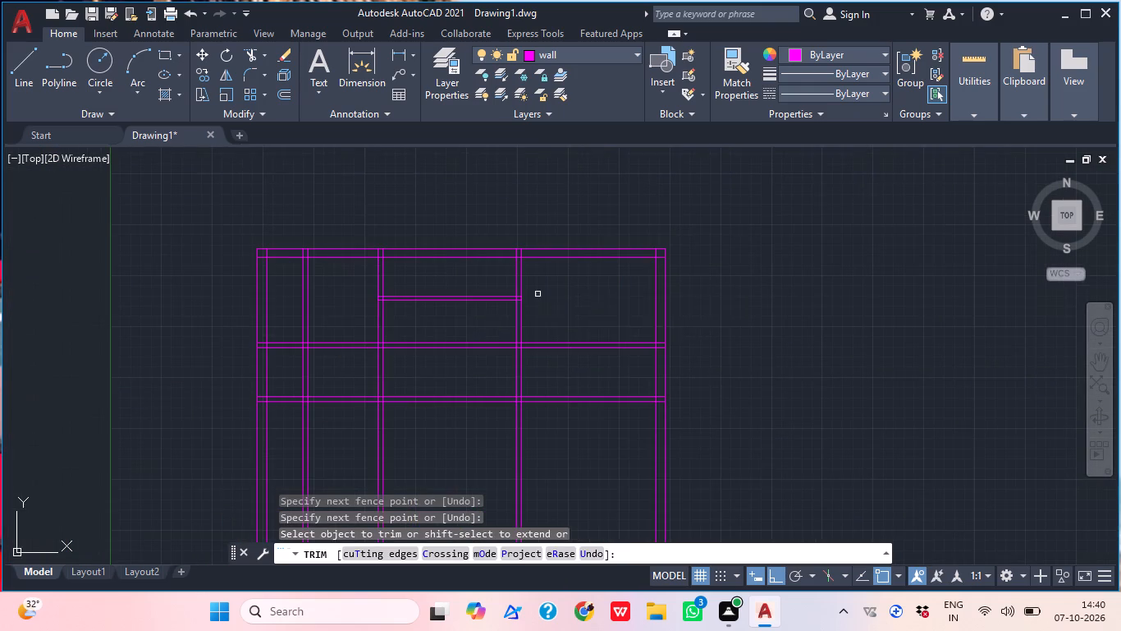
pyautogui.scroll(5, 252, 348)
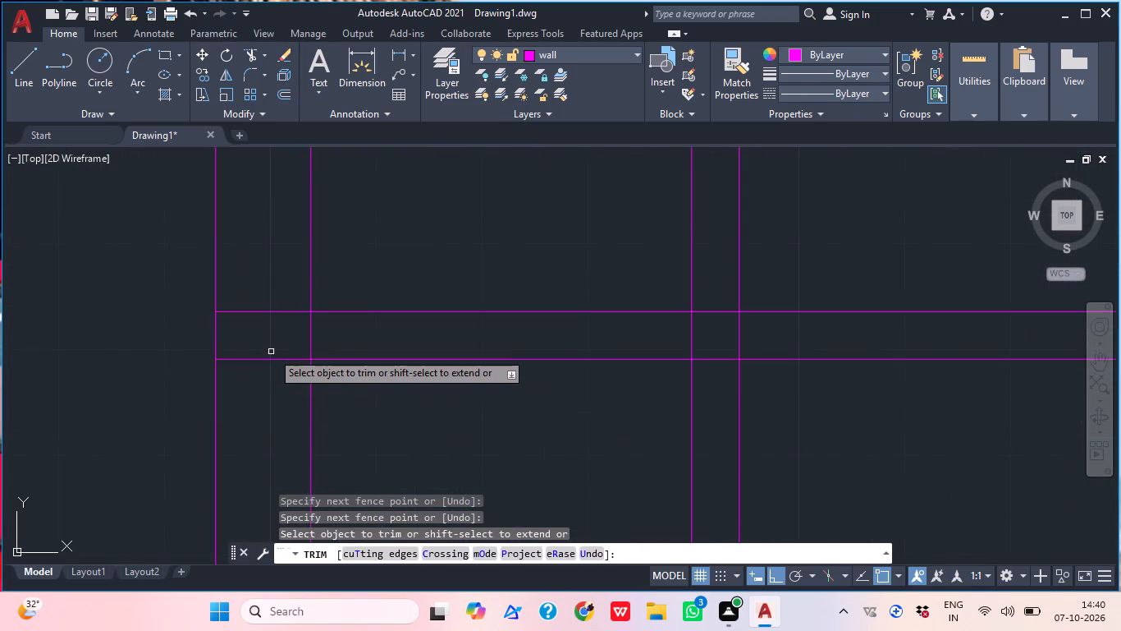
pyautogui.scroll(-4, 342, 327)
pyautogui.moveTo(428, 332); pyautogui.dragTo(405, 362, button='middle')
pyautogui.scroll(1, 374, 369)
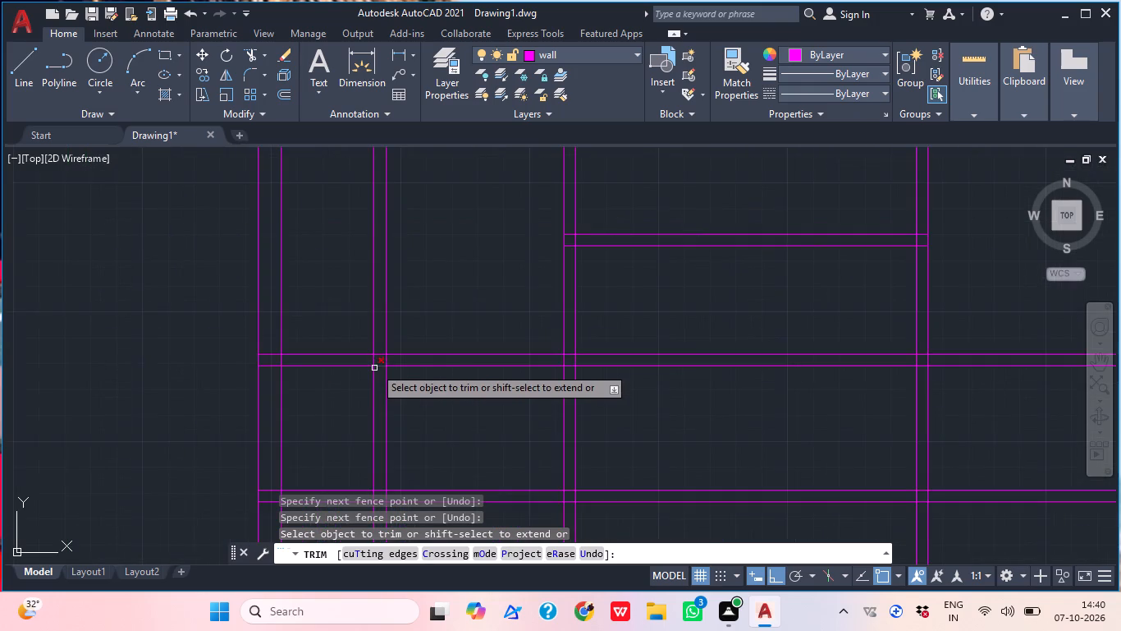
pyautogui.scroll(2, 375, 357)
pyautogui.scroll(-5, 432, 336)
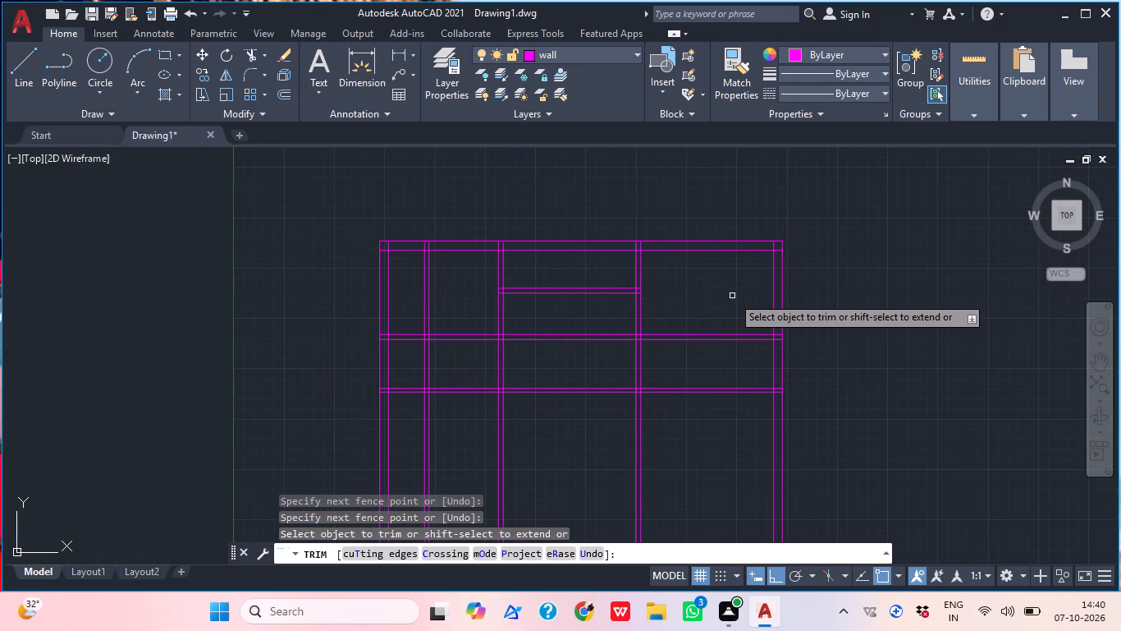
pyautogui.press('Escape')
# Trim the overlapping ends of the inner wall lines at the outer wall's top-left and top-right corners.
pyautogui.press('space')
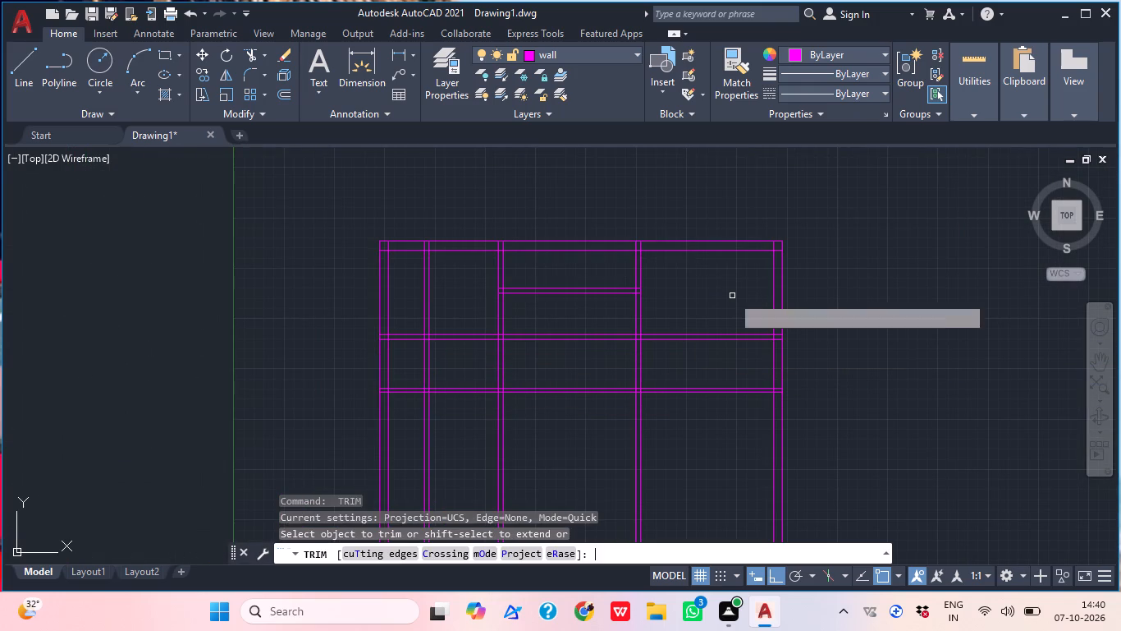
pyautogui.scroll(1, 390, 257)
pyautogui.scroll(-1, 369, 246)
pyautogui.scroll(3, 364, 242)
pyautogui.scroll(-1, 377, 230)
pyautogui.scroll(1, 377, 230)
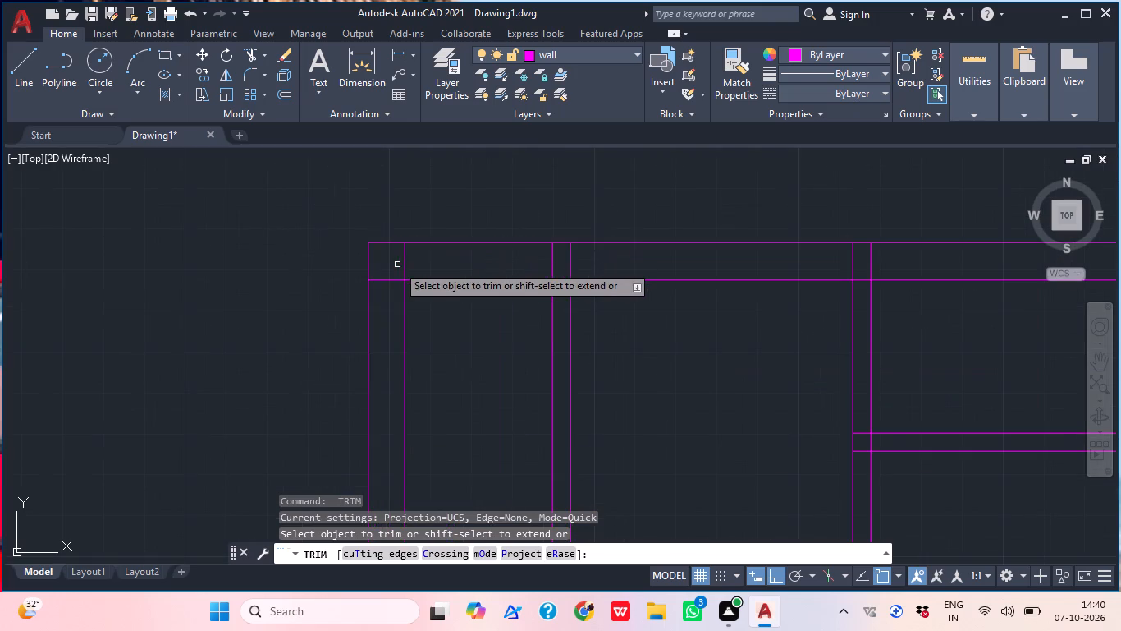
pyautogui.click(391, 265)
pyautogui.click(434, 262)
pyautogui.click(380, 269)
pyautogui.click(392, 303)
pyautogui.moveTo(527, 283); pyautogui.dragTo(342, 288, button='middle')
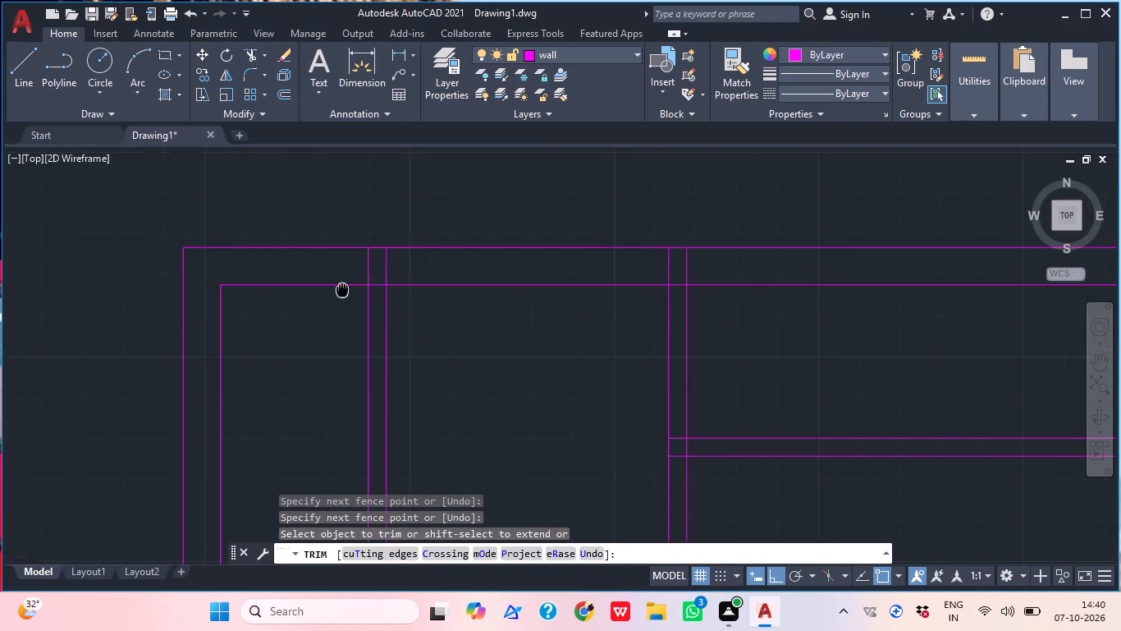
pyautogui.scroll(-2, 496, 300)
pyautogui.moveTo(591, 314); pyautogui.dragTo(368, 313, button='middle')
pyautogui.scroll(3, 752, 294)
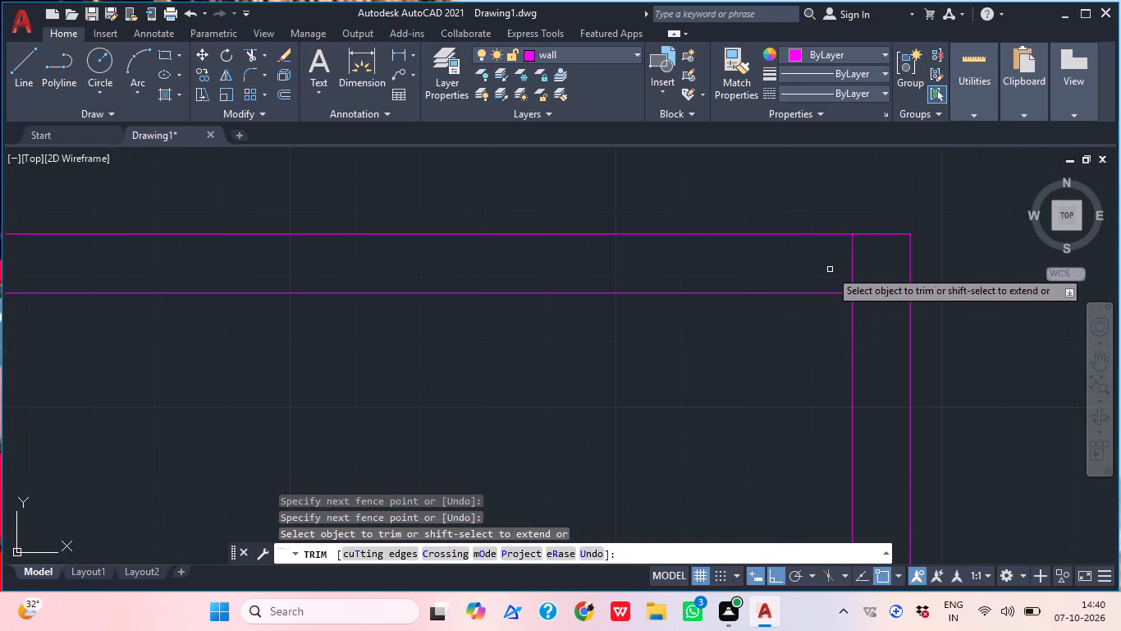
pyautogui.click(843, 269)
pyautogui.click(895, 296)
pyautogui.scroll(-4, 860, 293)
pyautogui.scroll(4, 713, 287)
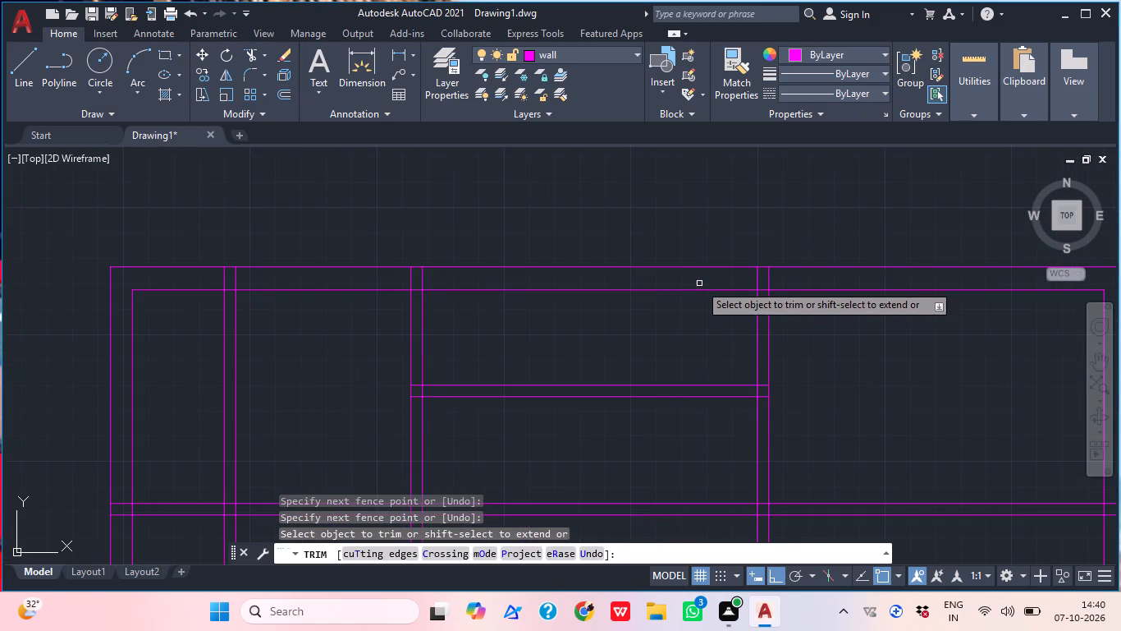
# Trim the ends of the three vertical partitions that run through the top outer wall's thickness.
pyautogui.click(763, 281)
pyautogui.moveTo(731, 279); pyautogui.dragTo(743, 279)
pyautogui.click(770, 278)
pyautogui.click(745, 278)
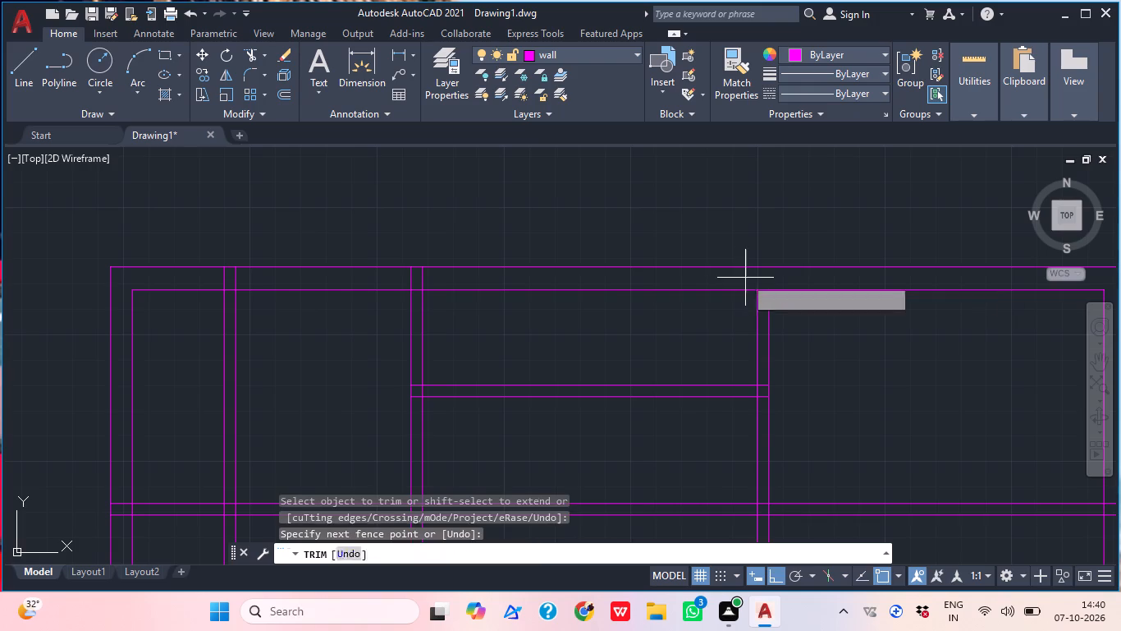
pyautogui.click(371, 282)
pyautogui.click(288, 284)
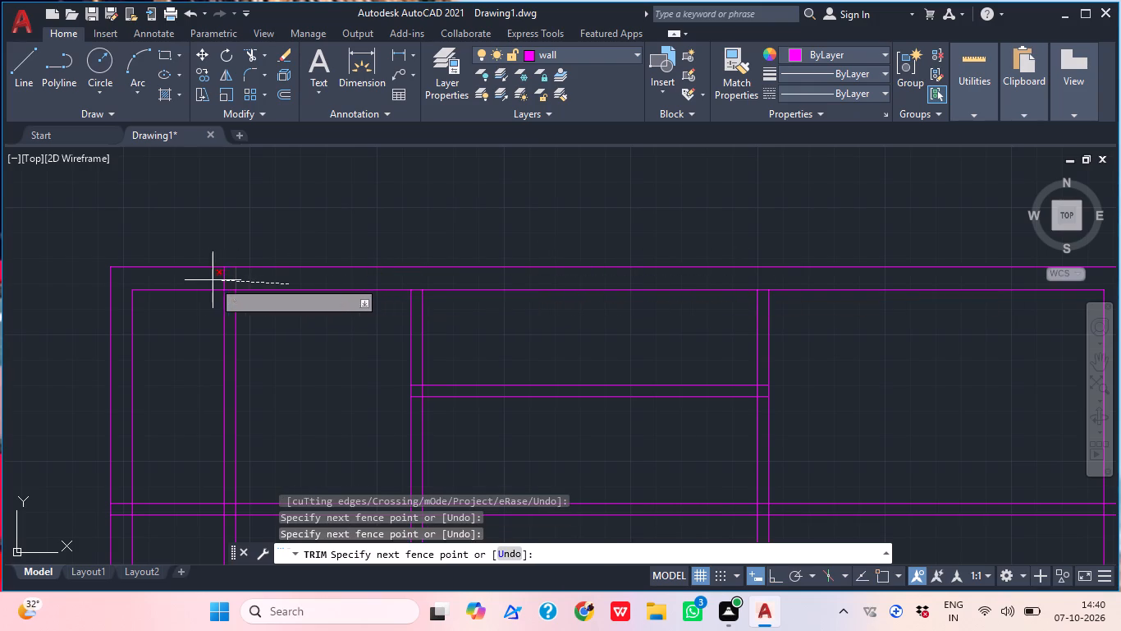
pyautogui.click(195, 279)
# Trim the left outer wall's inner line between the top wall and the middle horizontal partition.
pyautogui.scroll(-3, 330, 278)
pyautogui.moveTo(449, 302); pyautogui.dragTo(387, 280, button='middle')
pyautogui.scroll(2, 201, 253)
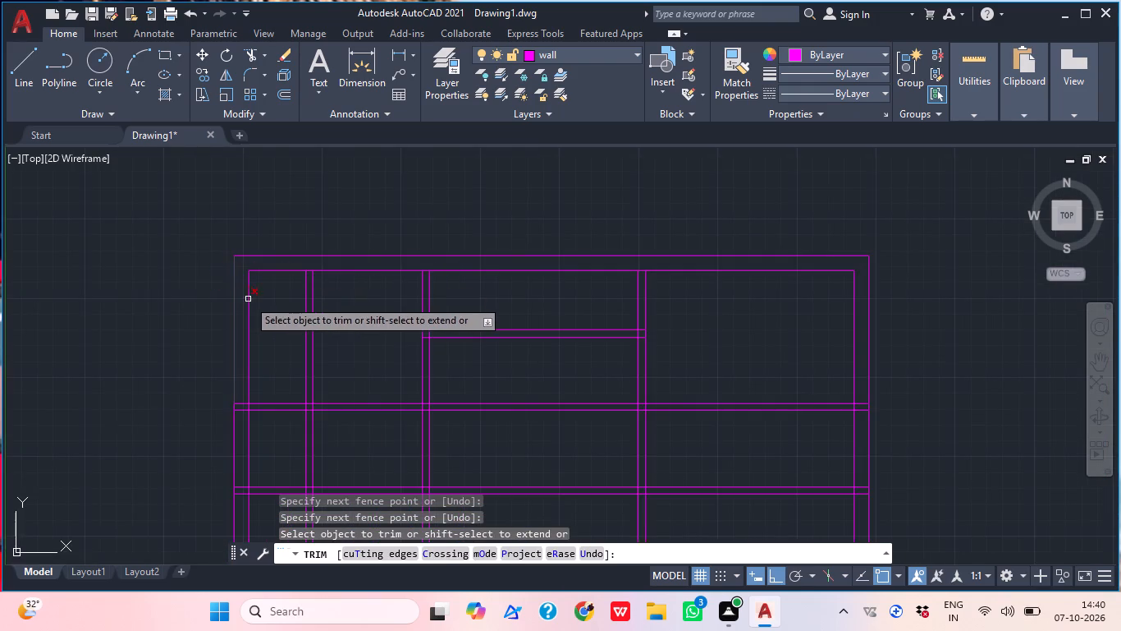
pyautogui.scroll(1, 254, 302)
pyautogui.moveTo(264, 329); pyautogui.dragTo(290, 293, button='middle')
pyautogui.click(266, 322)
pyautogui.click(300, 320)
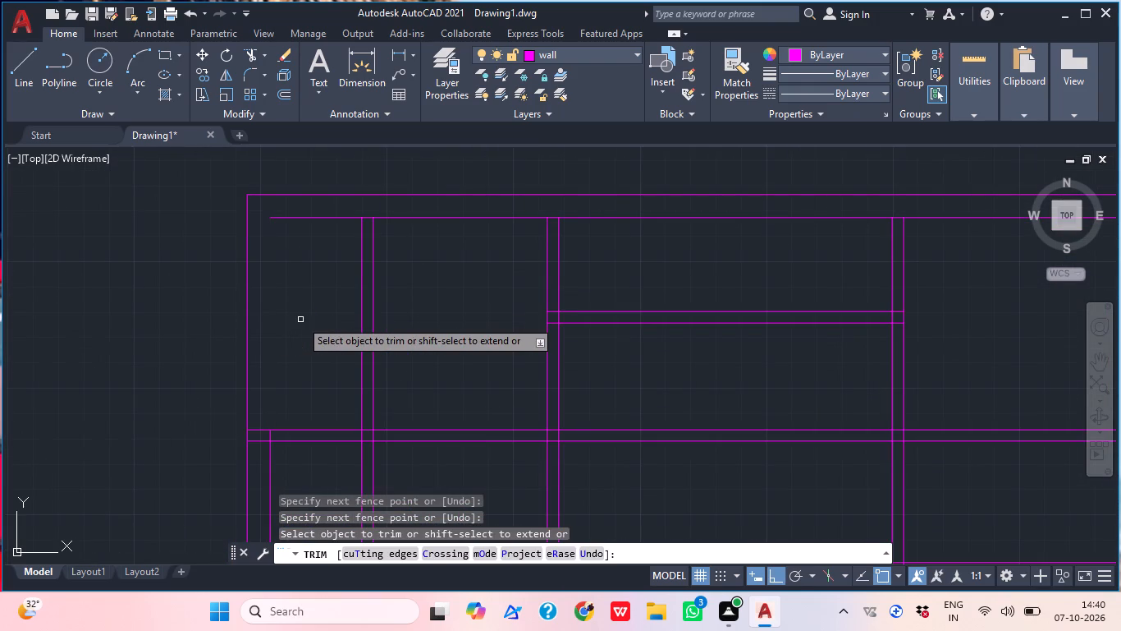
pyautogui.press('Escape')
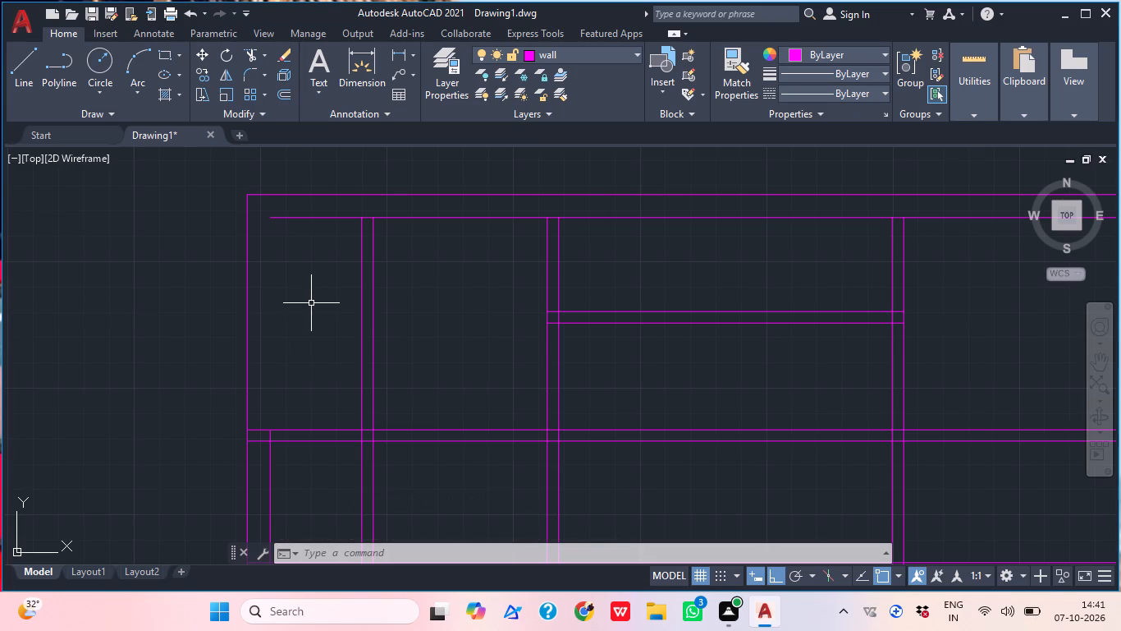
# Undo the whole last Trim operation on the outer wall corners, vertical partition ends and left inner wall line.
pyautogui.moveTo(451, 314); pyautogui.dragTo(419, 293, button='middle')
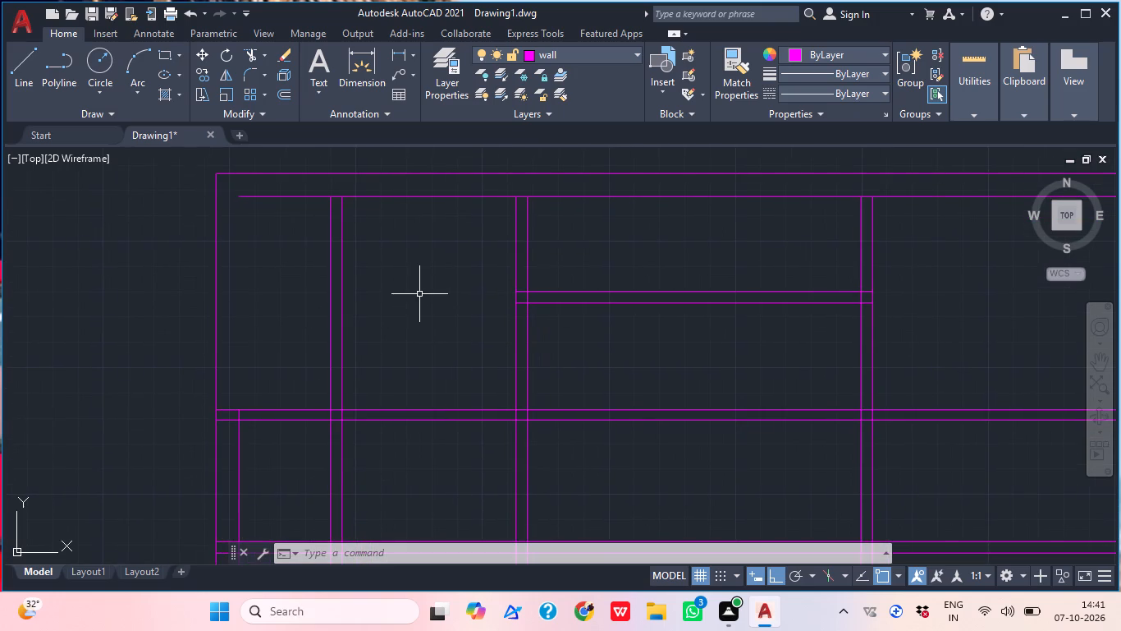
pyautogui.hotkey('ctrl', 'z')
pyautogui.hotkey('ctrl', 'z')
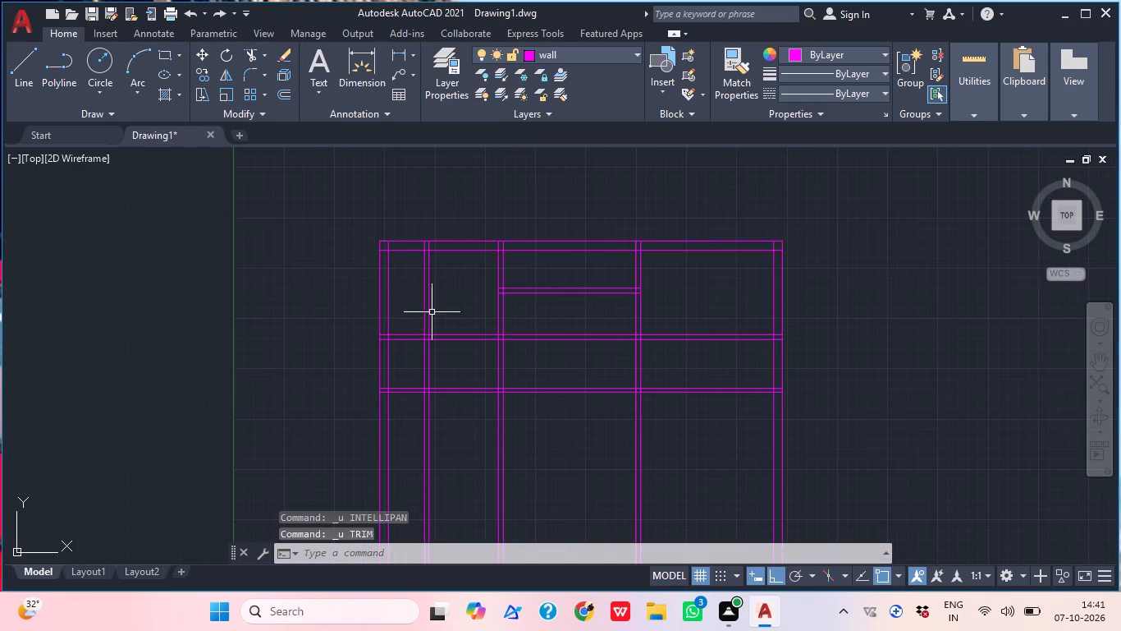
# Trim away the leftmost vertical partition's lines between the middle and lowest horizontal partitions and below the lowest one.
pyautogui.press('Escape')
pyautogui.scroll(2, 437, 315)
pyautogui.scroll(-2, 434, 310)
pyautogui.moveTo(430, 328); pyautogui.dragTo(406, 291, button='middle')
pyautogui.scroll(1, 417, 355)
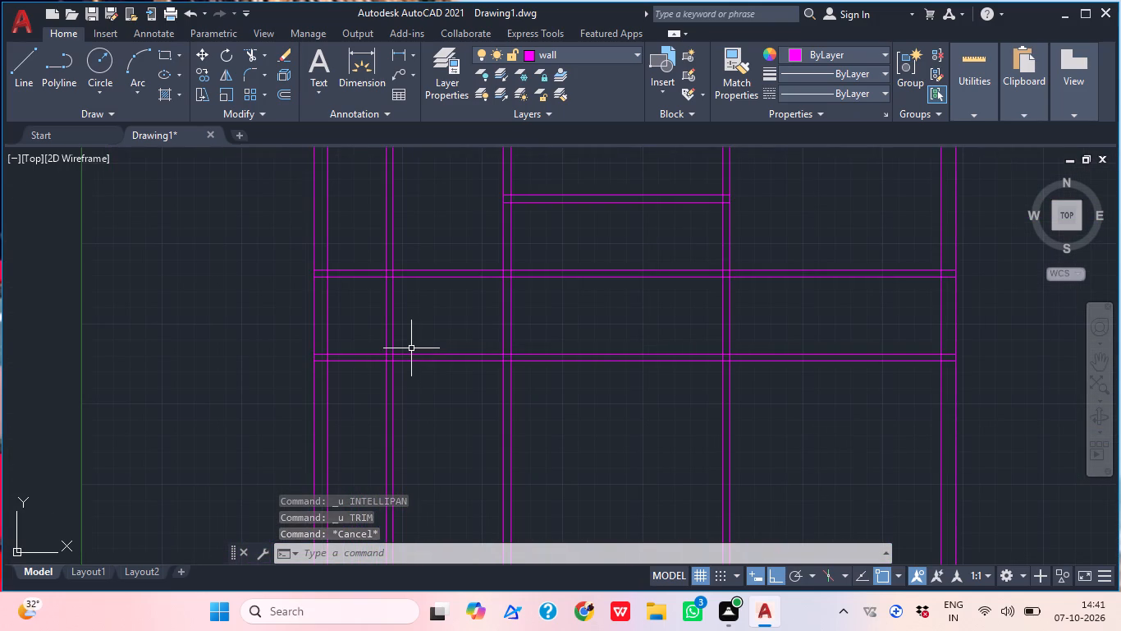
pyautogui.moveTo(414, 336); pyautogui.dragTo(372, 352, button='middle')
pyautogui.write('tr')
pyautogui.press('space')
pyautogui.click(364, 348)
pyautogui.click(329, 332)
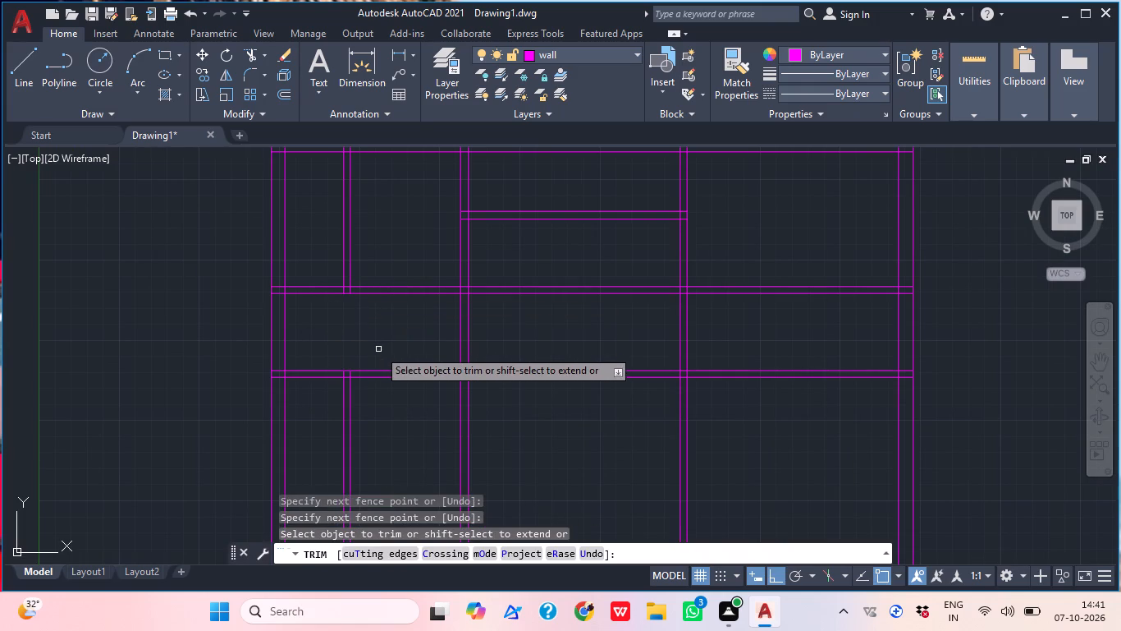
pyautogui.click(380, 426)
pyautogui.click(321, 414)
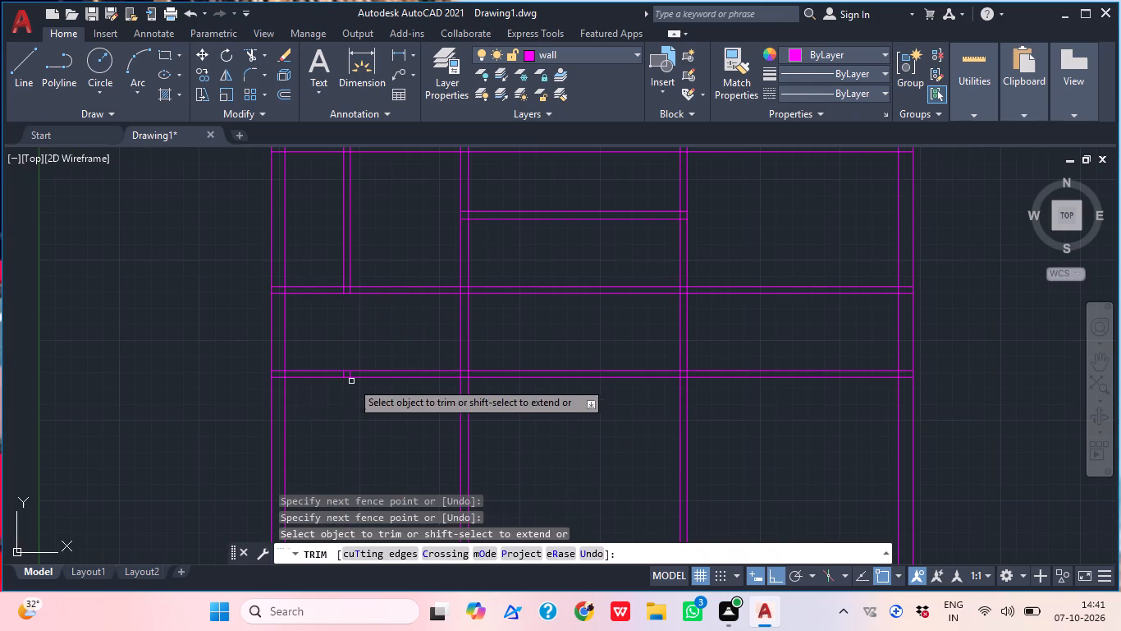
# Trim away the two leftover pieces of the leftmost vertical partition inside the lowest horizontal partition's thickness.
pyautogui.scroll(-1, 351, 377)
pyautogui.scroll(3, 350, 376)
pyautogui.scroll(-1, 340, 383)
pyautogui.scroll(2, 340, 383)
pyautogui.click(327, 366)
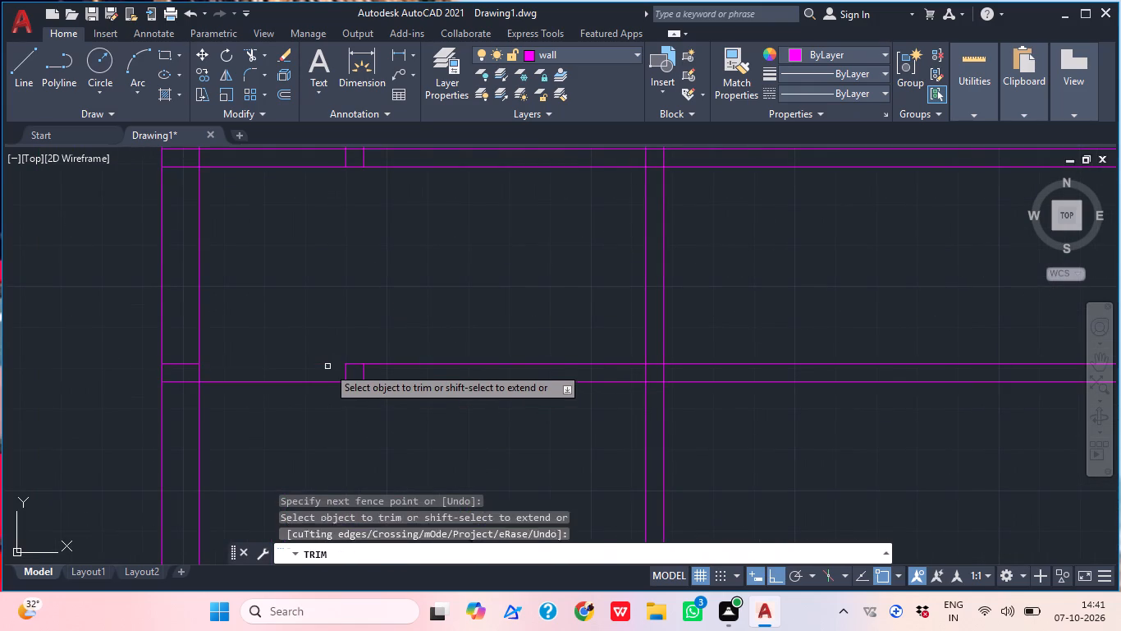
pyautogui.hotkey('ctrl', 'z')
pyautogui.scroll(1, 342, 377)
pyautogui.scroll(-1, 345, 377)
pyautogui.scroll(3, 345, 378)
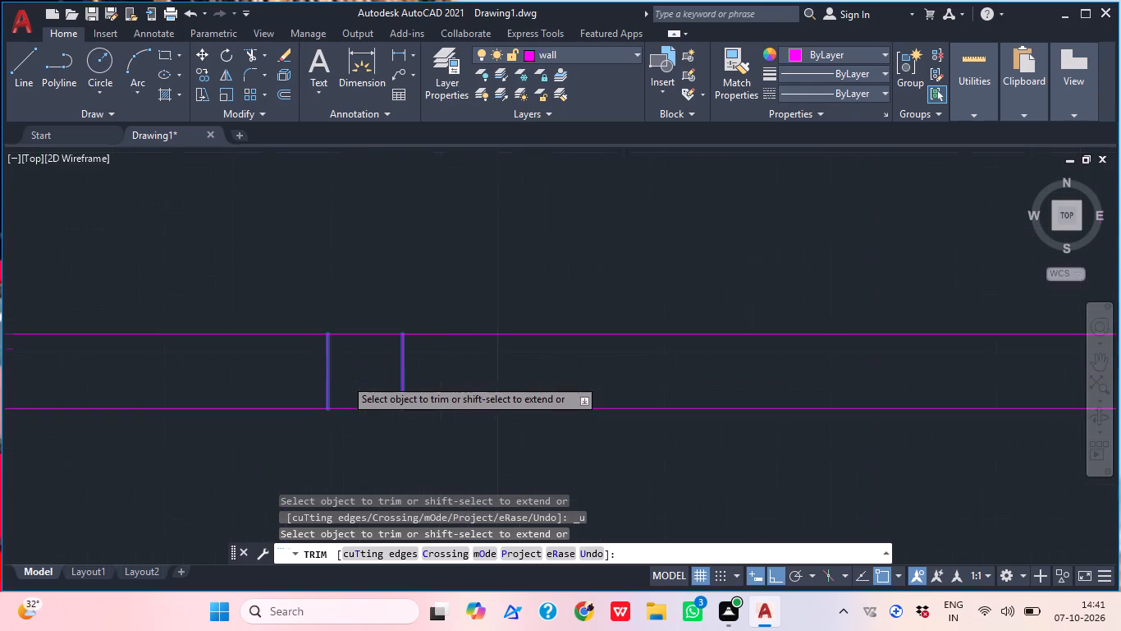
pyautogui.scroll(5, 345, 378)
pyautogui.click(288, 386)
pyautogui.click(506, 374)
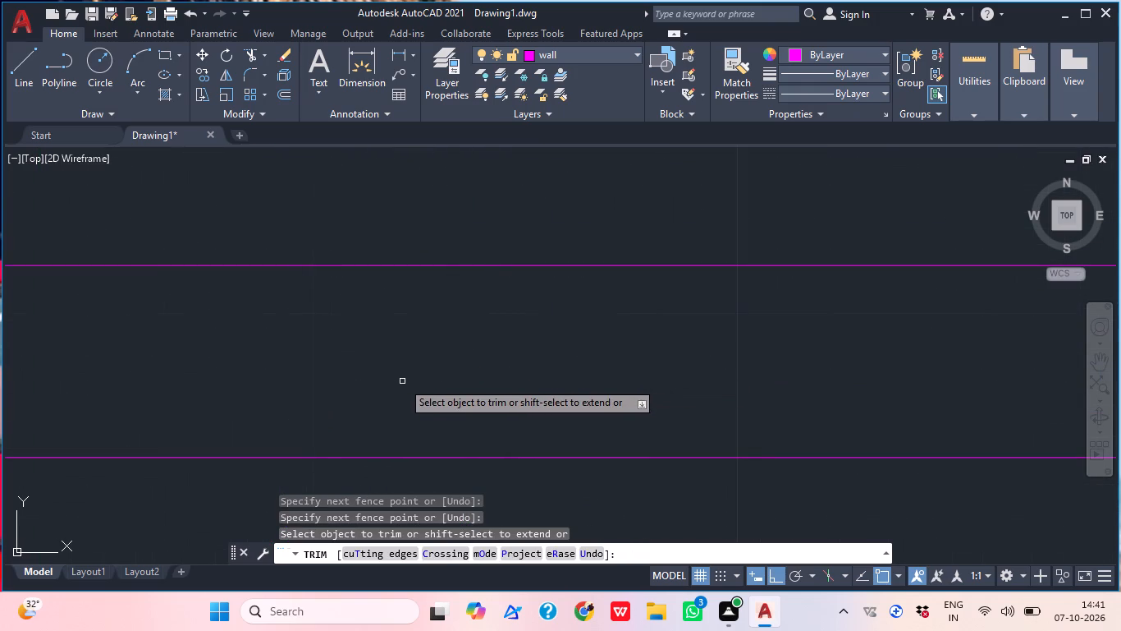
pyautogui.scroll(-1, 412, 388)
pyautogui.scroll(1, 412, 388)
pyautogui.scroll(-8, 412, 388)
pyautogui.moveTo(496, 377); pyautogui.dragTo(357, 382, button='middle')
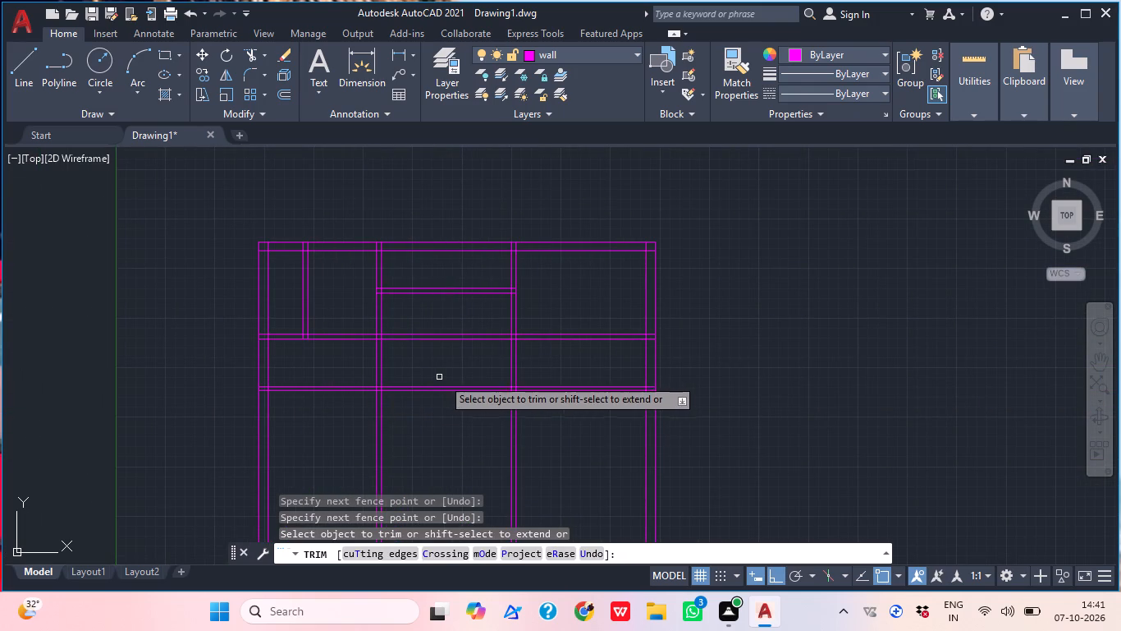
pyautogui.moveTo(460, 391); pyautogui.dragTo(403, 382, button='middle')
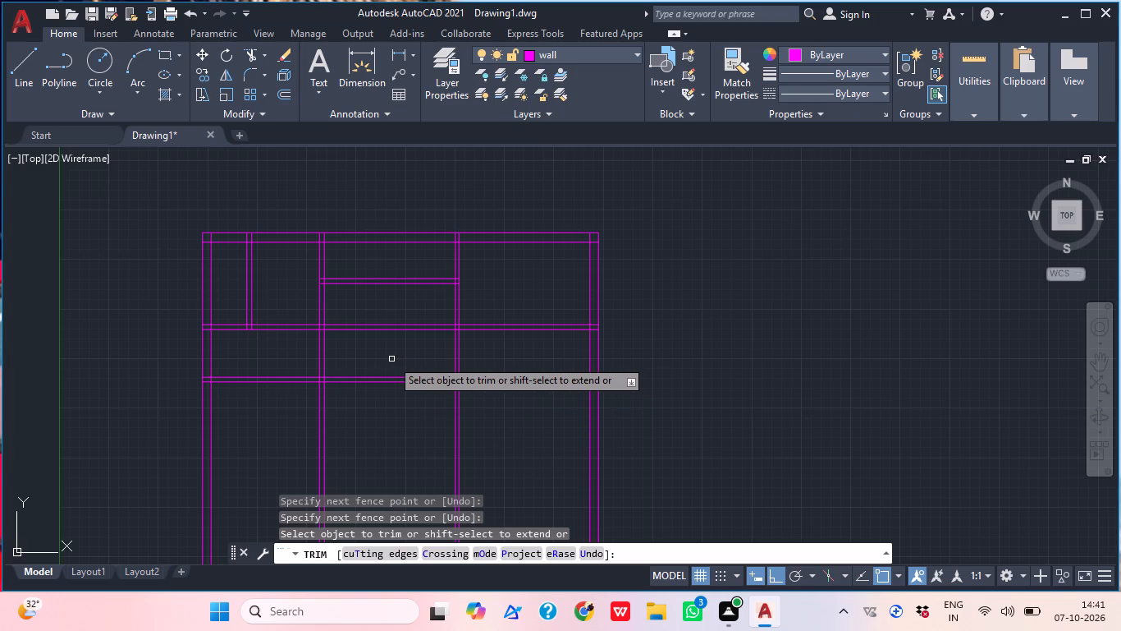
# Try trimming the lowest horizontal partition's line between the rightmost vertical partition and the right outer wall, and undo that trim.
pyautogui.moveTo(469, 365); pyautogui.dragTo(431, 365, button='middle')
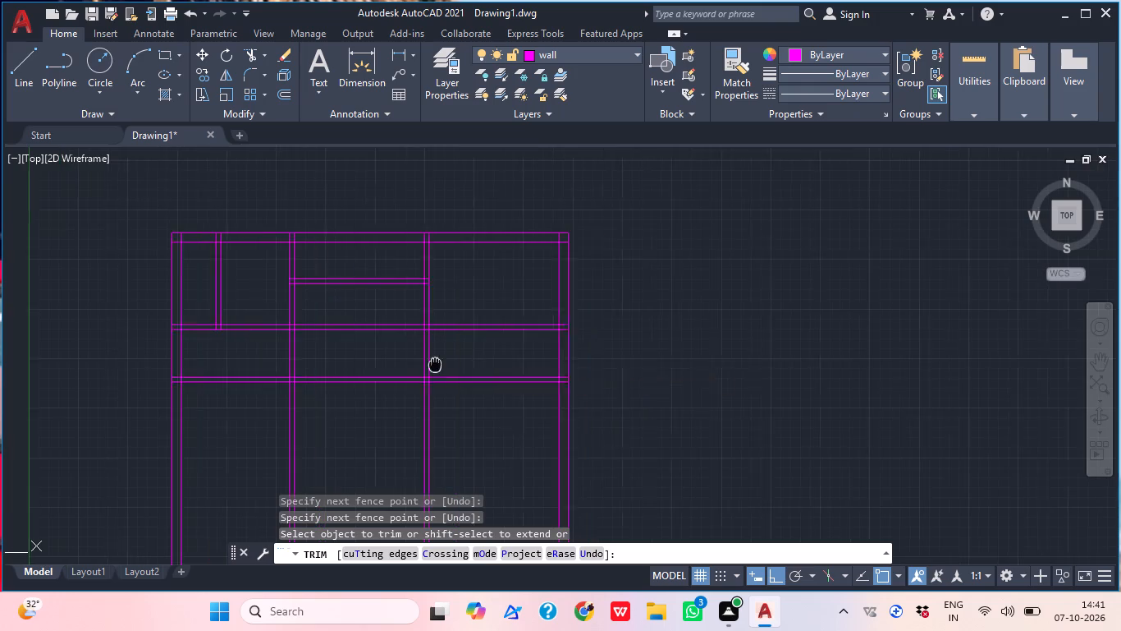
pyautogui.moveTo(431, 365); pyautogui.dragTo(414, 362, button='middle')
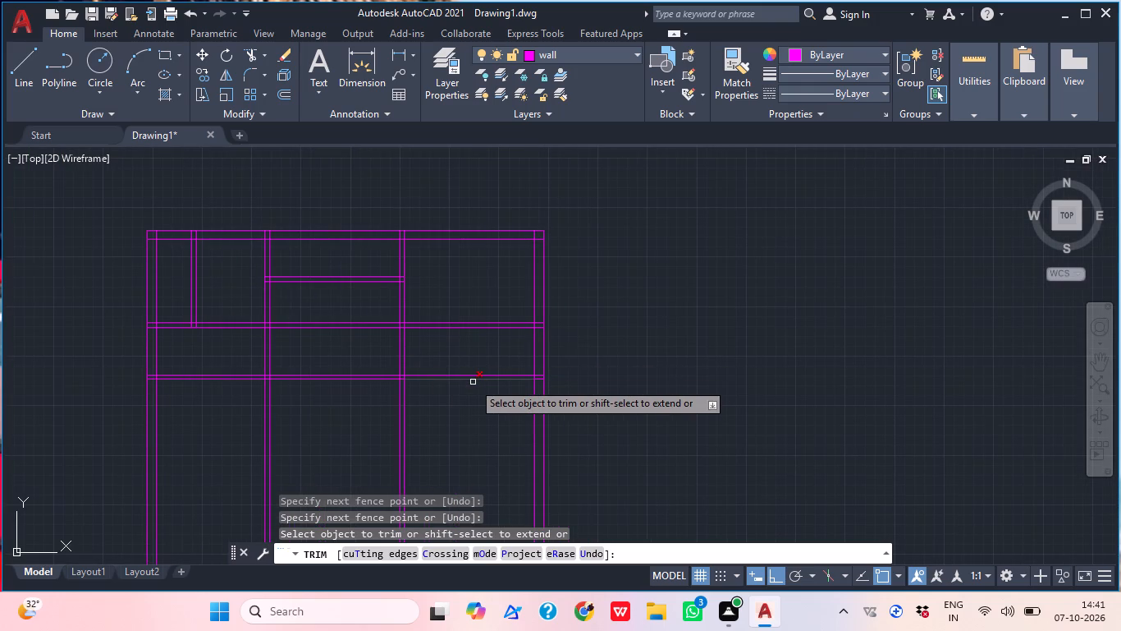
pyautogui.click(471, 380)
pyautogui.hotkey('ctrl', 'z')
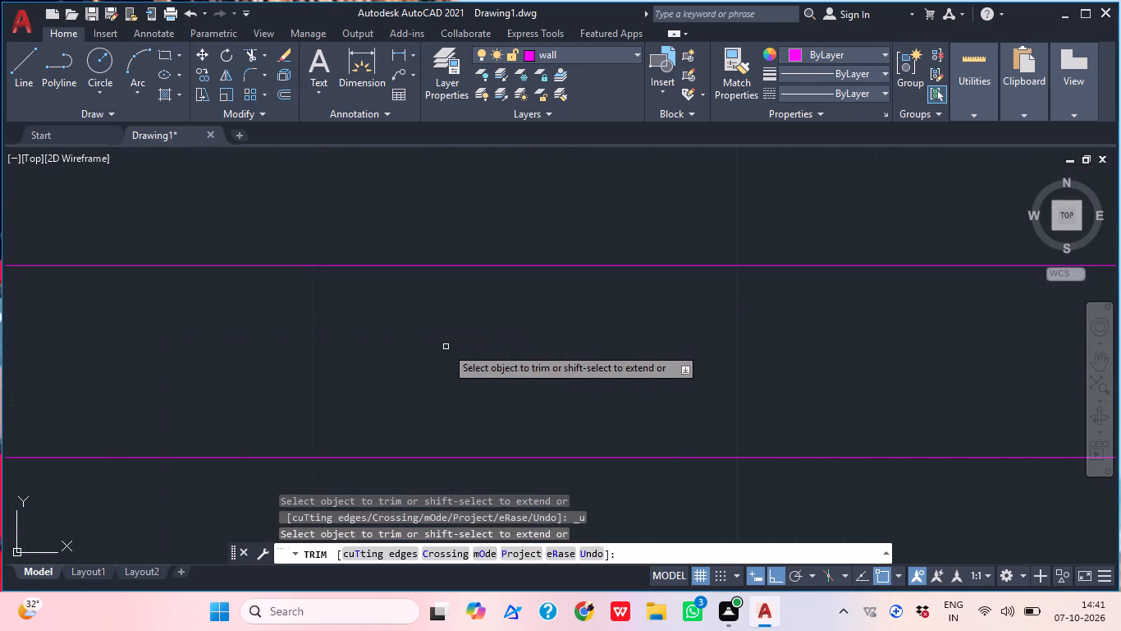
# Trim away both lines of the middle horizontal partition between the rightmost vertical partition and the right outer wall.
pyautogui.scroll(-1, 440, 341)
pyautogui.scroll(5, 440, 341)
pyautogui.scroll(-2, 440, 342)
pyautogui.scroll(2, 451, 363)
pyautogui.scroll(-2, 459, 370)
pyautogui.scroll(2, 459, 370)
pyautogui.scroll(-8, 459, 370)
pyautogui.scroll(-1, 599, 343)
pyautogui.scroll(2, 599, 343)
pyautogui.scroll(-2, 587, 344)
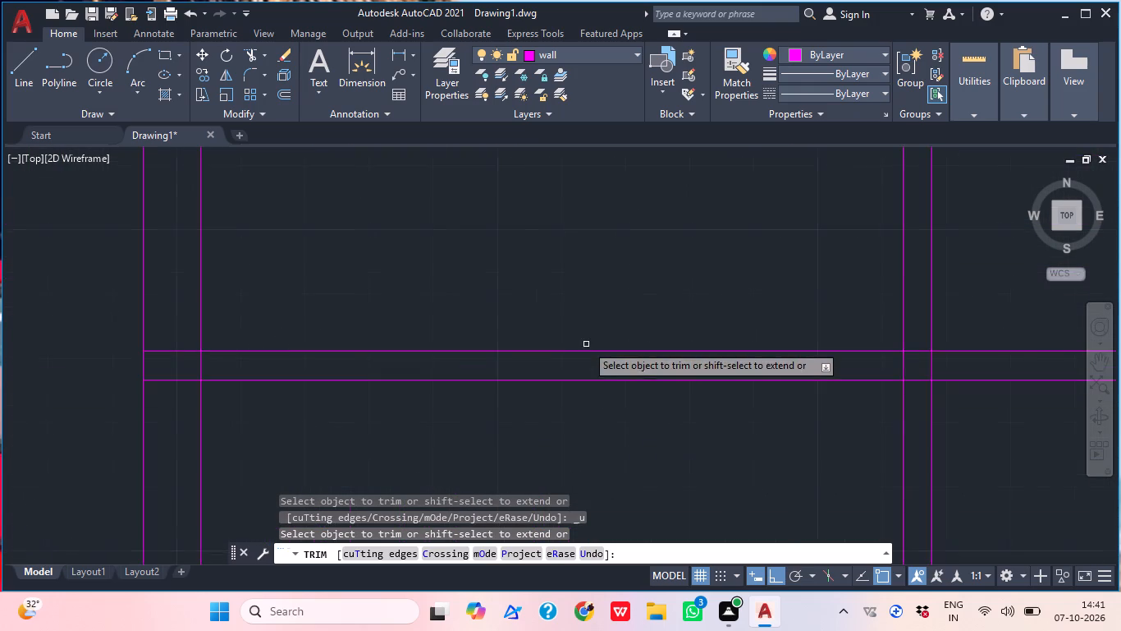
pyautogui.moveTo(594, 348); pyautogui.dragTo(143, 372, button='middle')
pyautogui.scroll(-6, 297, 371)
pyautogui.scroll(1, 440, 362)
pyautogui.scroll(-1, 443, 362)
pyautogui.scroll(1, 452, 357)
pyautogui.moveTo(509, 347); pyautogui.dragTo(506, 338)
pyautogui.click(466, 294)
# Trim away the middle horizontal partition's leftover pieces inside the right outer wall and inside the rightmost vertical partition.
pyautogui.scroll(3, 541, 345)
pyautogui.click(670, 311)
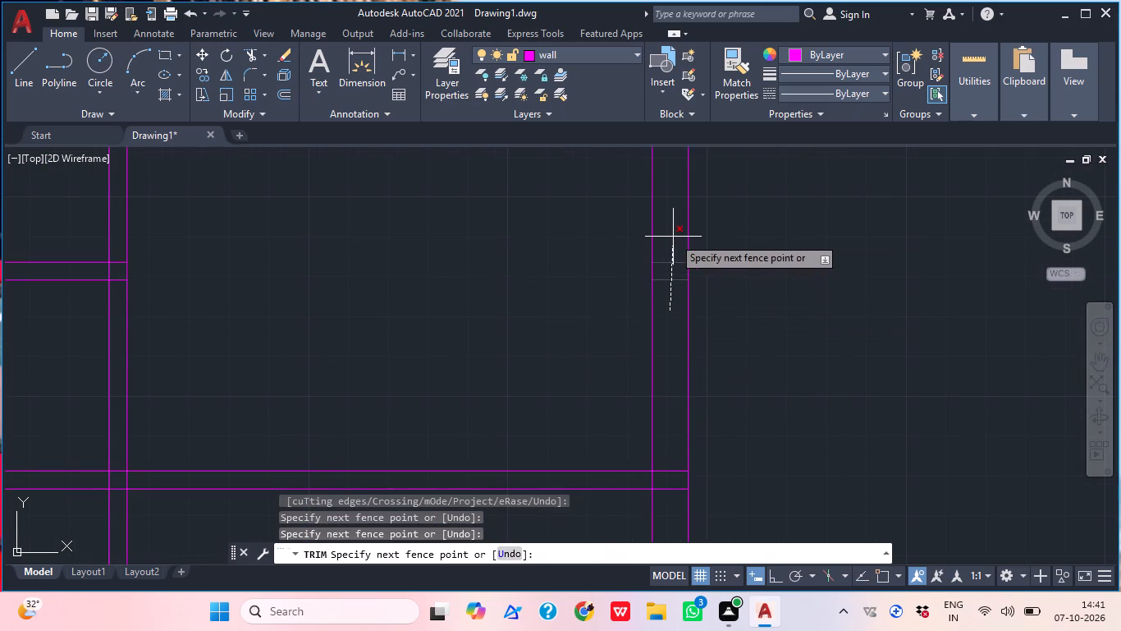
pyautogui.click(673, 237)
pyautogui.moveTo(205, 346); pyautogui.dragTo(219, 374, button='middle')
pyautogui.scroll(2, 119, 317)
pyautogui.scroll(-2, 116, 306)
pyautogui.click(140, 308)
pyautogui.click(135, 260)
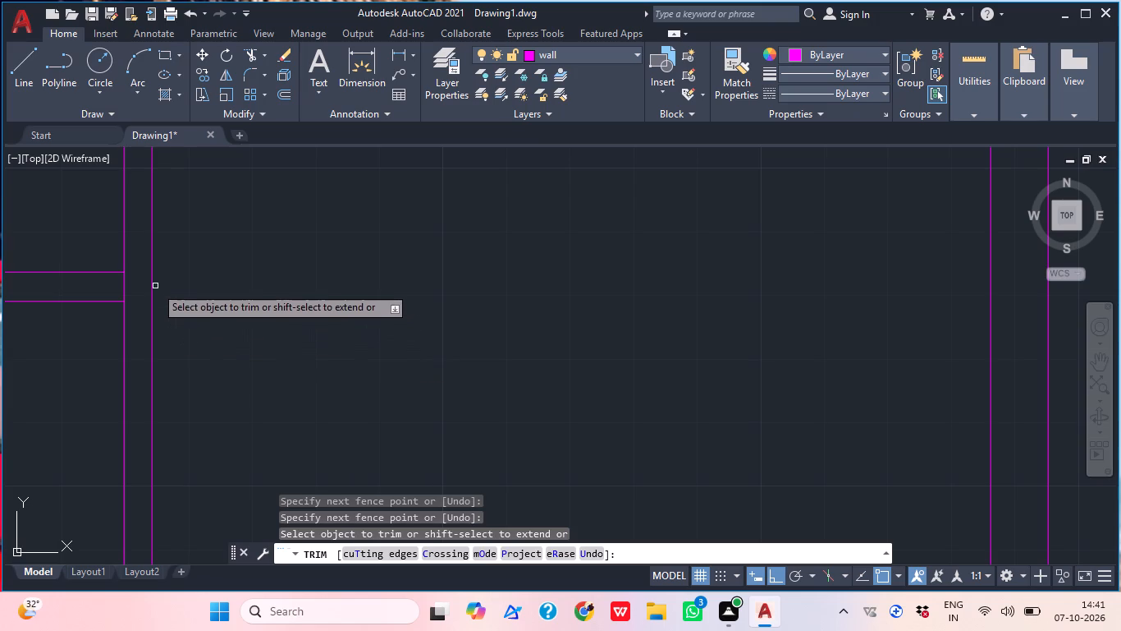
# Trim away both lines of the middle horizontal partition between the two long vertical partitions.
pyautogui.scroll(1, 111, 297)
pyautogui.scroll(-5, 139, 301)
pyautogui.moveTo(161, 301); pyautogui.dragTo(284, 301, button='middle')
pyautogui.scroll(-1, 268, 306)
pyautogui.moveTo(231, 312); pyautogui.dragTo(214, 297)
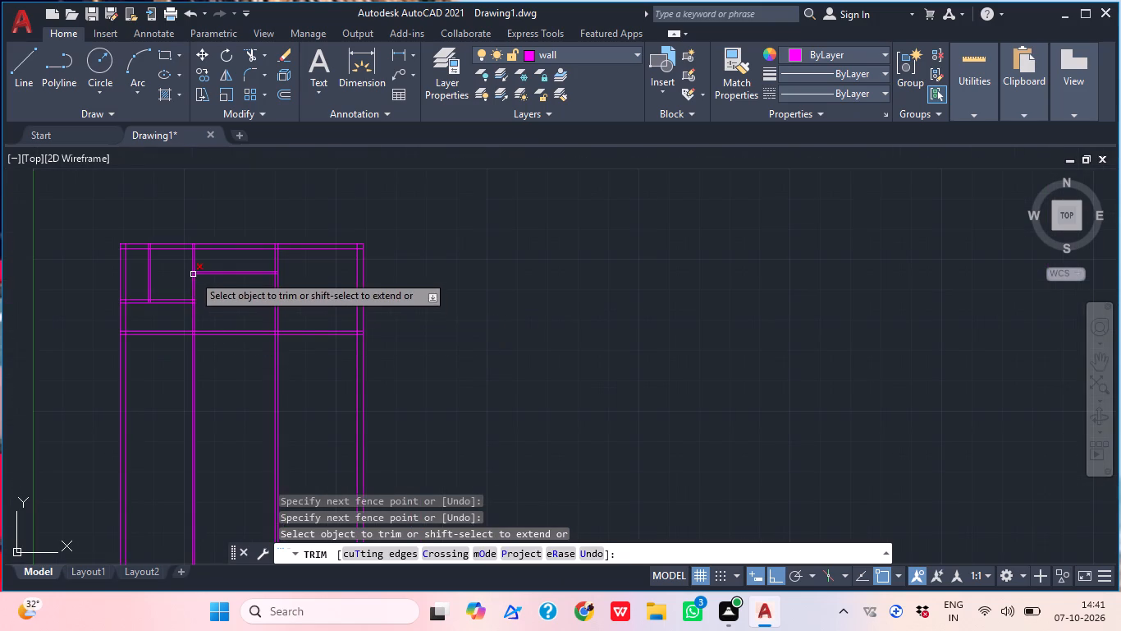
pyautogui.click(217, 292)
pyautogui.scroll(1, 199, 301)
pyautogui.scroll(-1, 199, 301)
pyautogui.scroll(2, 199, 301)
pyautogui.scroll(-1, 199, 301)
pyautogui.scroll(1, 199, 301)
pyautogui.click(261, 303)
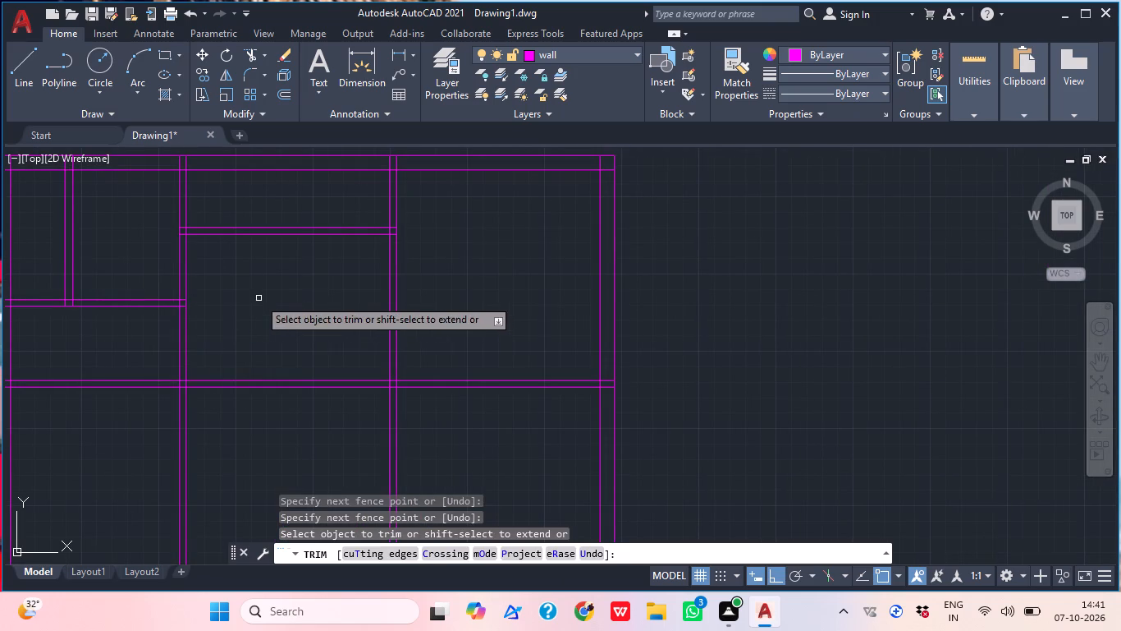
# Trim away both lines of the lowest horizontal partition between the two long vertical partitions.
pyautogui.scroll(-2, 293, 351)
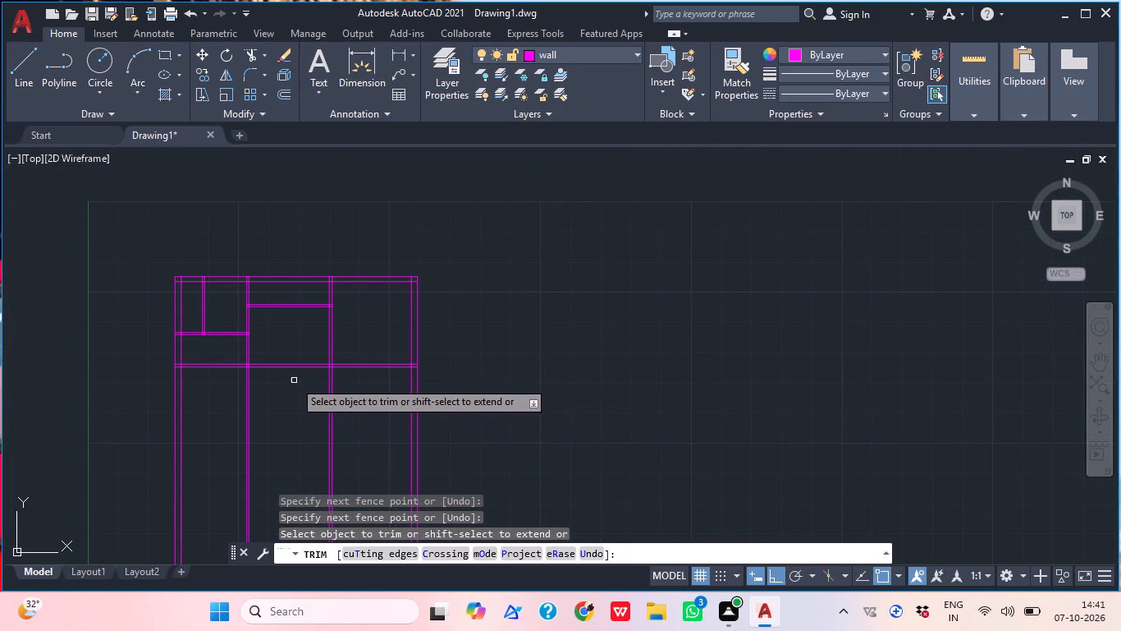
pyautogui.click(291, 375)
pyautogui.click(285, 353)
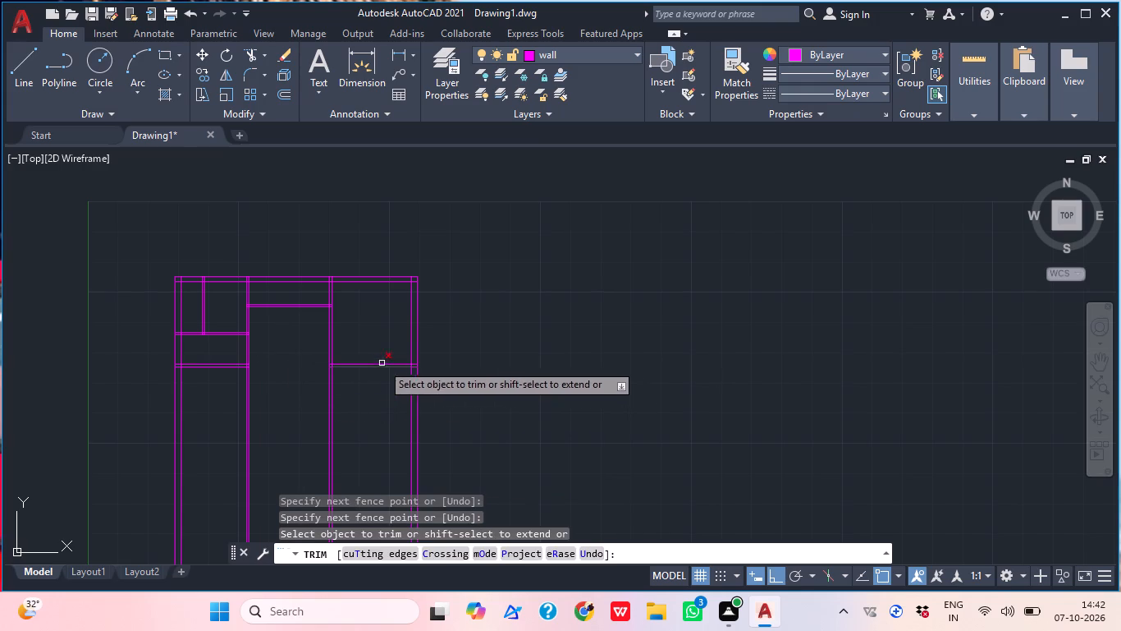
pyautogui.press('Escape')
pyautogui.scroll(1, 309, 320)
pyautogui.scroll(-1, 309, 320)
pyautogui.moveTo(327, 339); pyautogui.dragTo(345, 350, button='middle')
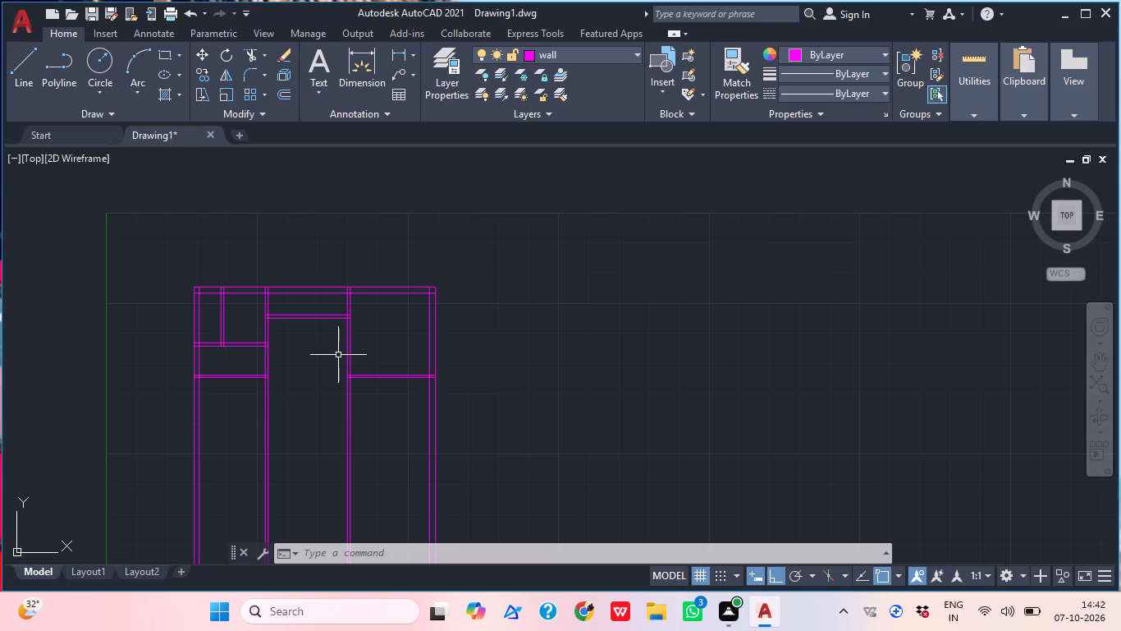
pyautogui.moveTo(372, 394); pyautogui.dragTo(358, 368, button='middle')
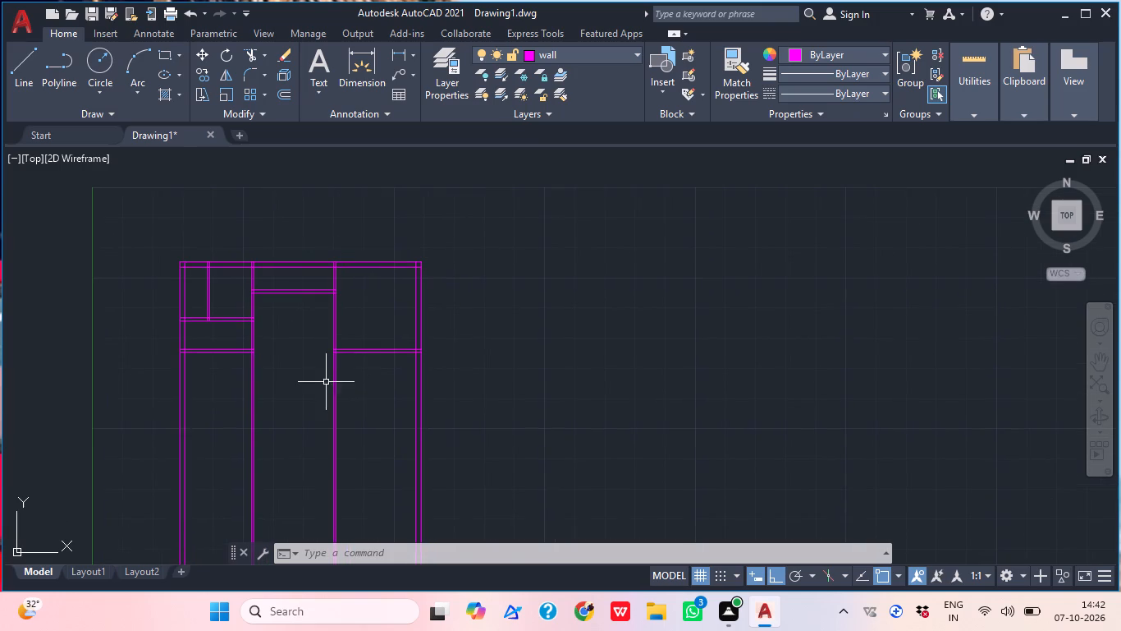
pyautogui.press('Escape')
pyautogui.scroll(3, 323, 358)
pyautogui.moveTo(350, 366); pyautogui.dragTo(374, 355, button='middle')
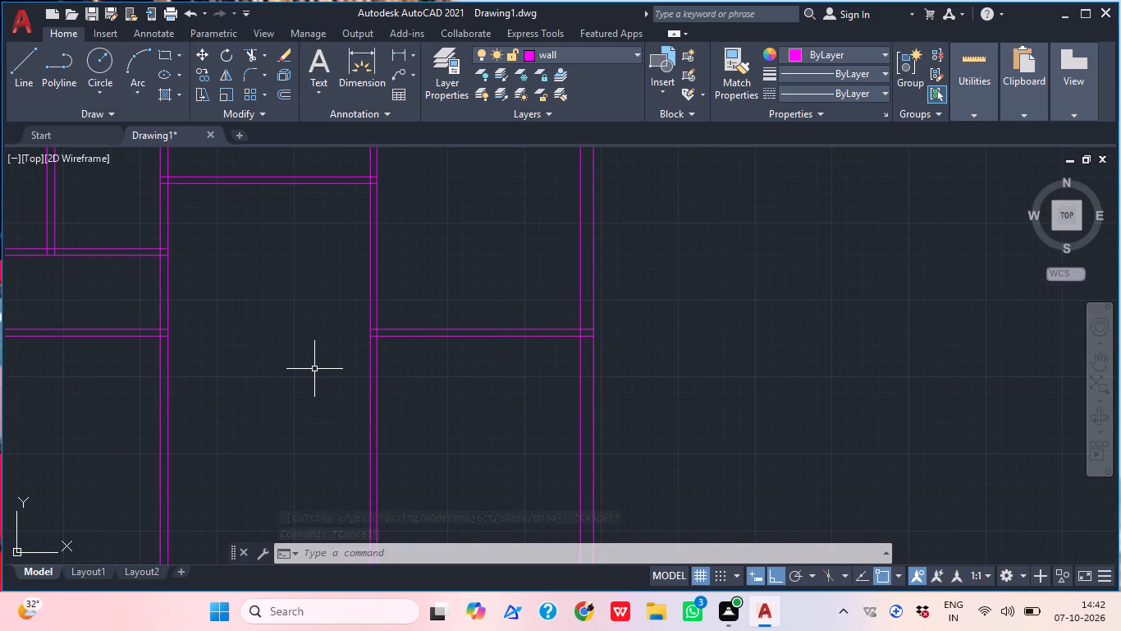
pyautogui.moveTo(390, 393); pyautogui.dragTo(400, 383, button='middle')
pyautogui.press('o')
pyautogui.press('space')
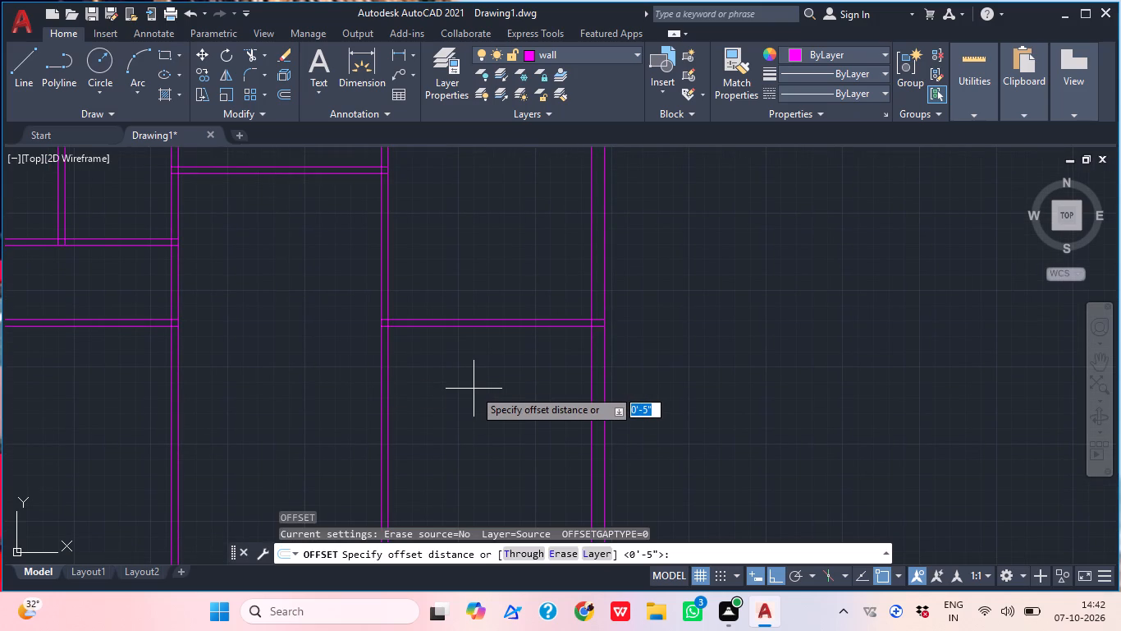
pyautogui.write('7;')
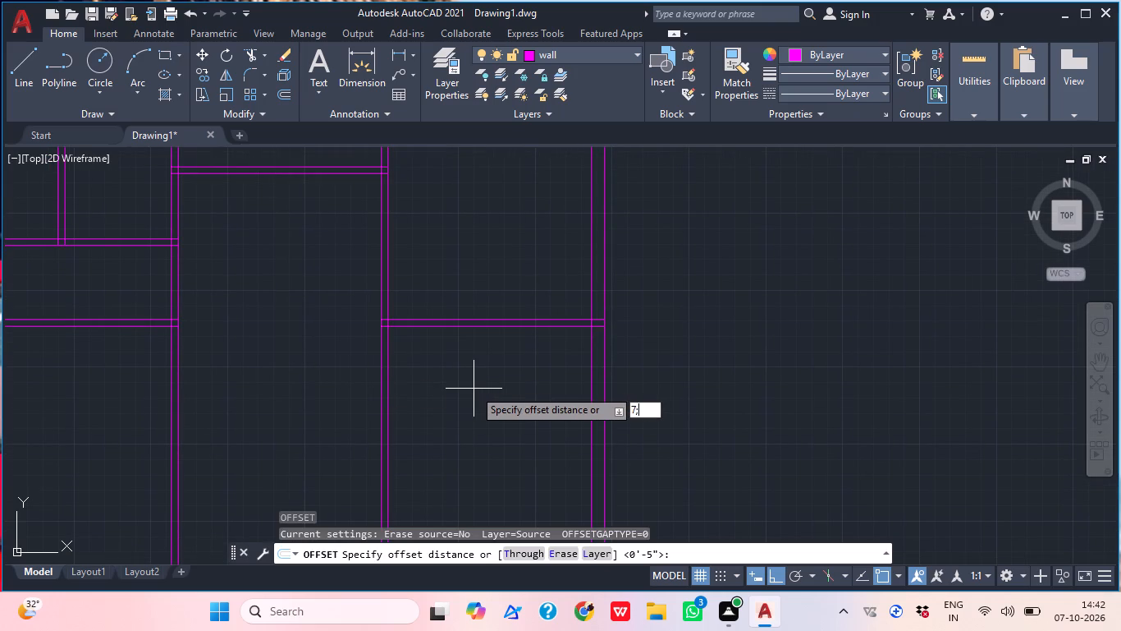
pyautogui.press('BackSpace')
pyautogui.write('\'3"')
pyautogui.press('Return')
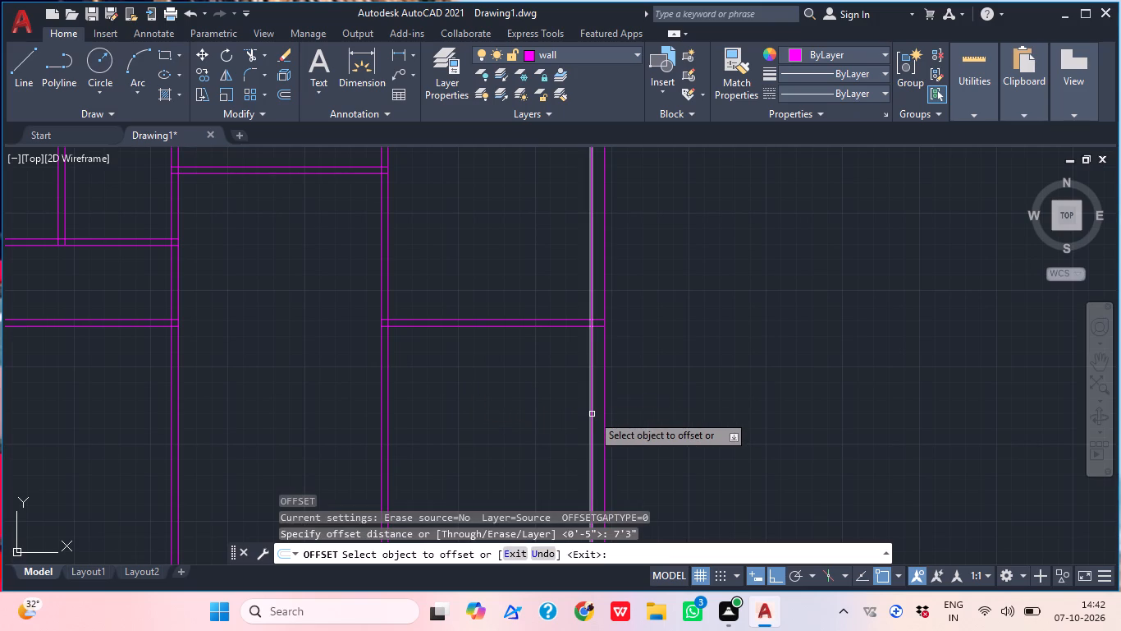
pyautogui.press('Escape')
# Trim the right outer wall's inner line within the lowest horizontal partition, and that partition's upper line within the outer wall.
pyautogui.press('t')
pyautogui.press('r')
pyautogui.press('space')
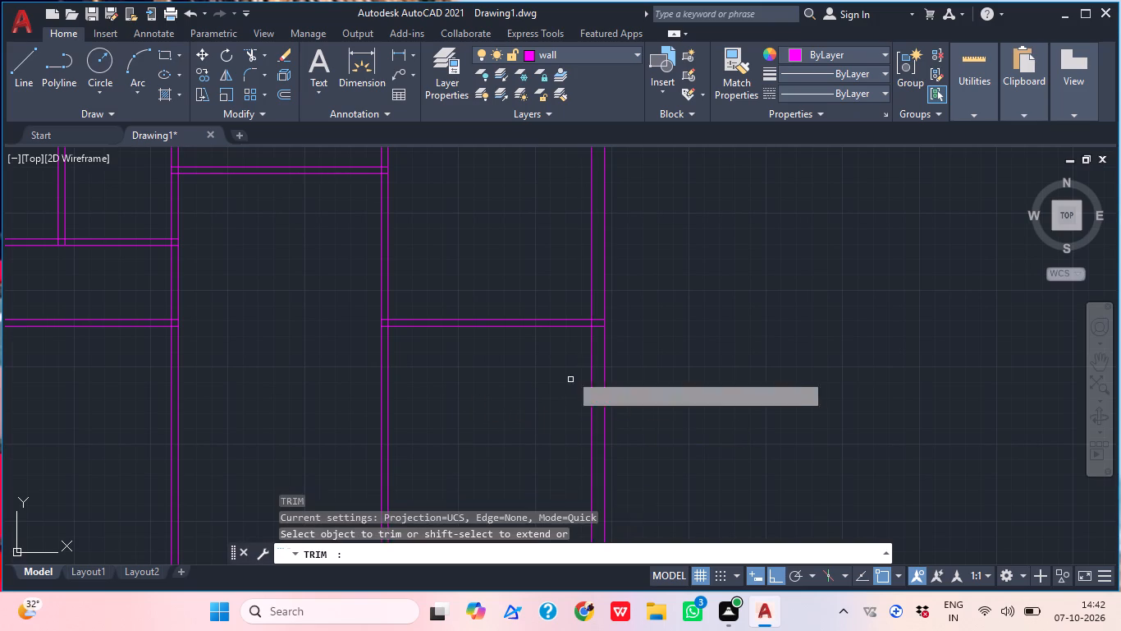
pyautogui.scroll(2, 593, 313)
pyautogui.click(589, 339)
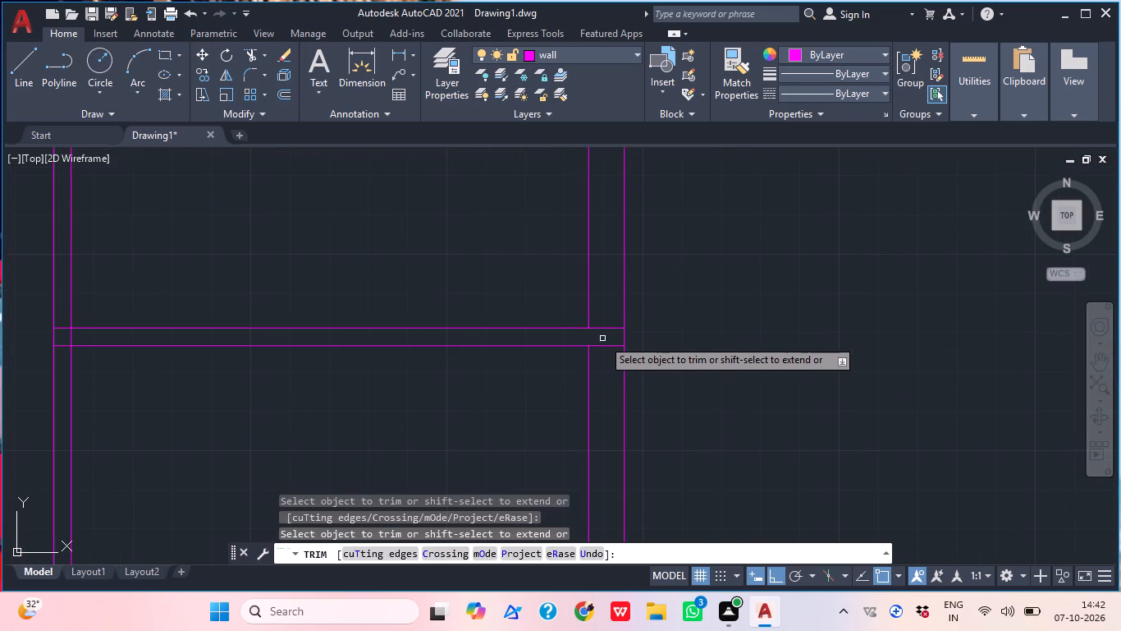
pyautogui.click(606, 335)
pyautogui.click(606, 324)
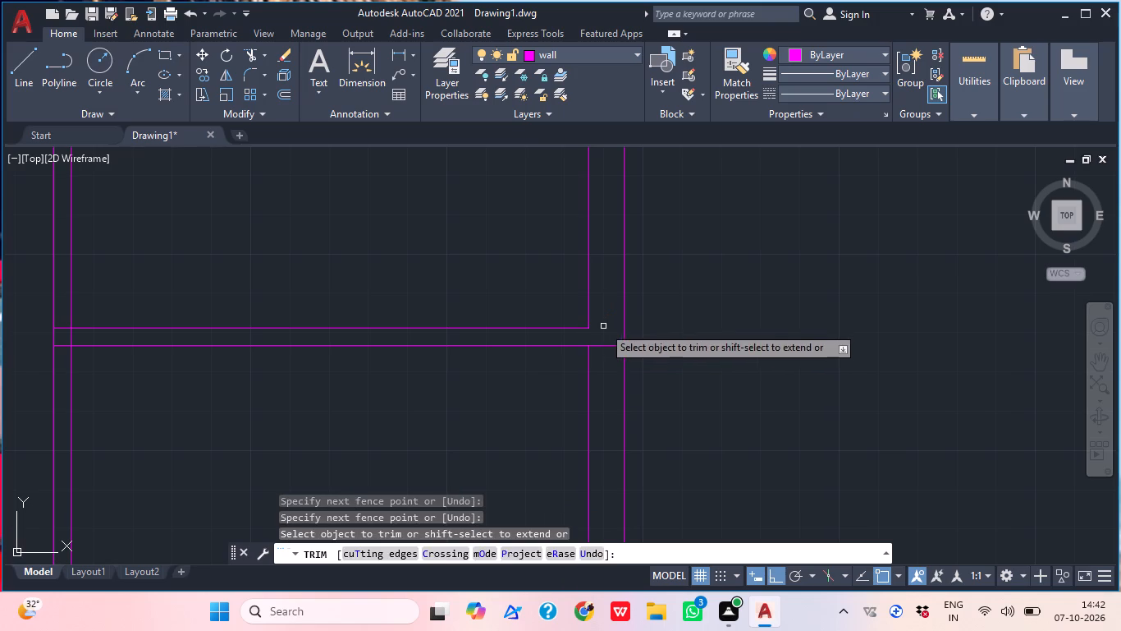
pyautogui.press('Escape')
# Offset the right outer wall's inner line below the lowest horizontal partition 7'3" to the left.
pyautogui.press('o')
pyautogui.press('space')
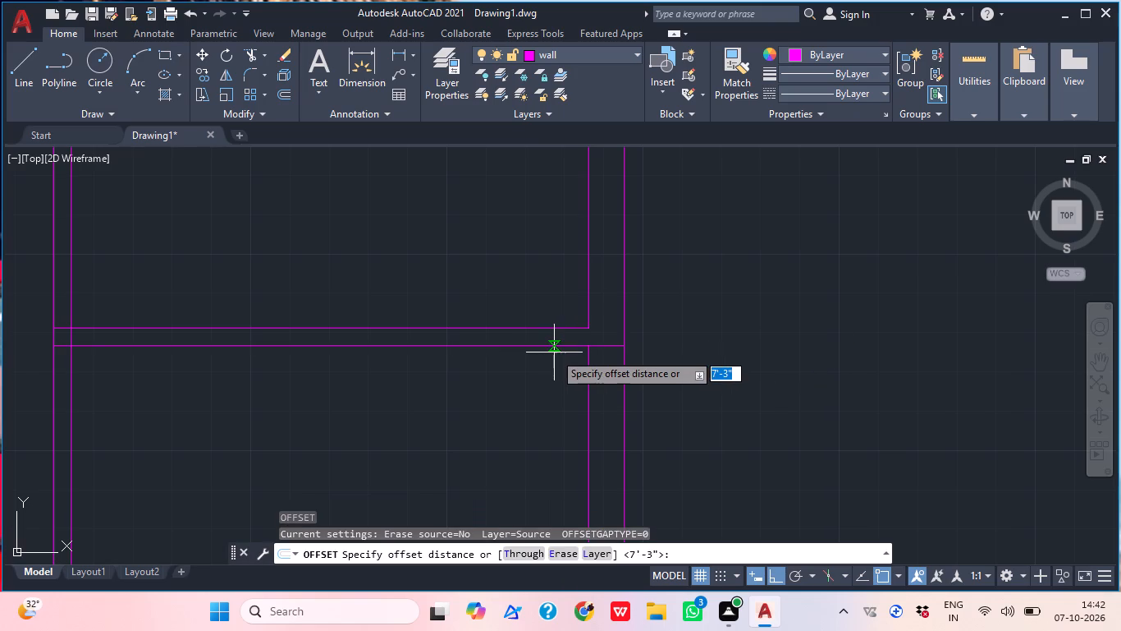
pyautogui.press('7')
pyautogui.write('\'3"')
pyautogui.press('Return')
pyautogui.scroll(-2, 671, 324)
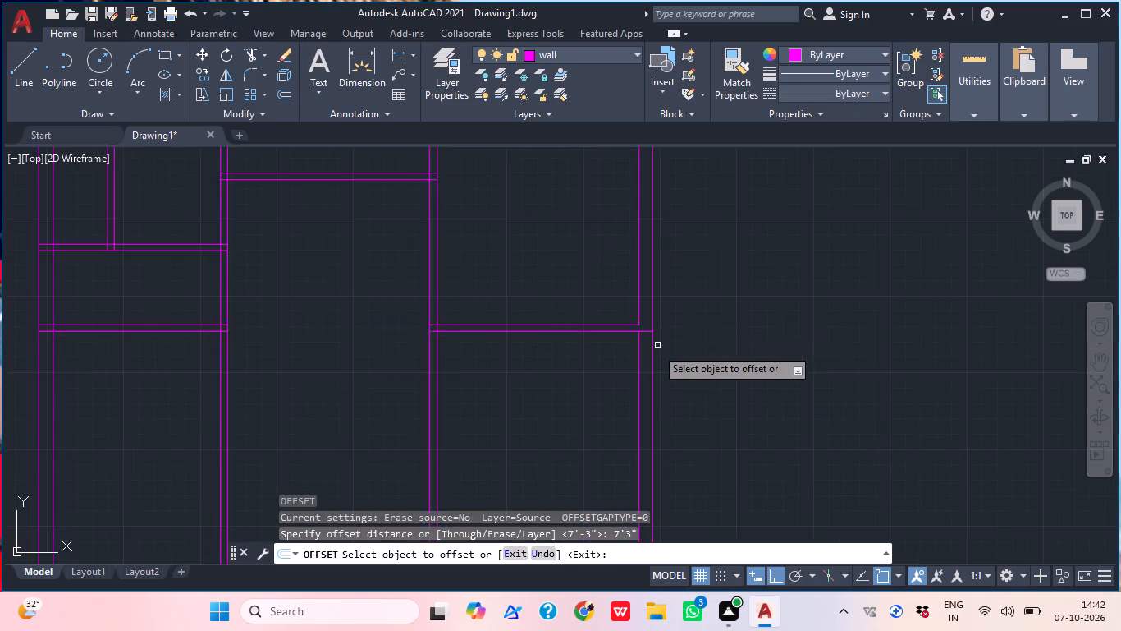
pyautogui.scroll(-1, 652, 353)
pyautogui.scroll(1, 649, 361)
pyautogui.click(640, 389)
pyautogui.click(567, 393)
# Offset the lower line of the lowest horizontal partition in the right-hand room 4' downward.
pyautogui.scroll(-1, 584, 381)
pyautogui.moveTo(585, 380); pyautogui.dragTo(583, 352, button='middle')
pyautogui.press('space')
pyautogui.press('space')
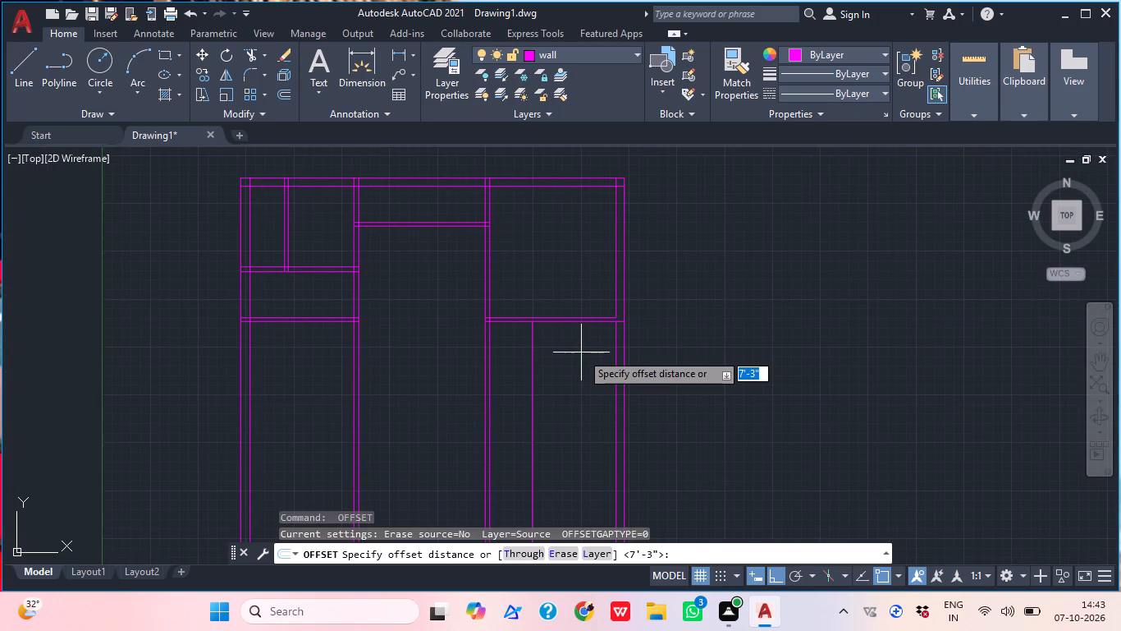
pyautogui.write("4'")
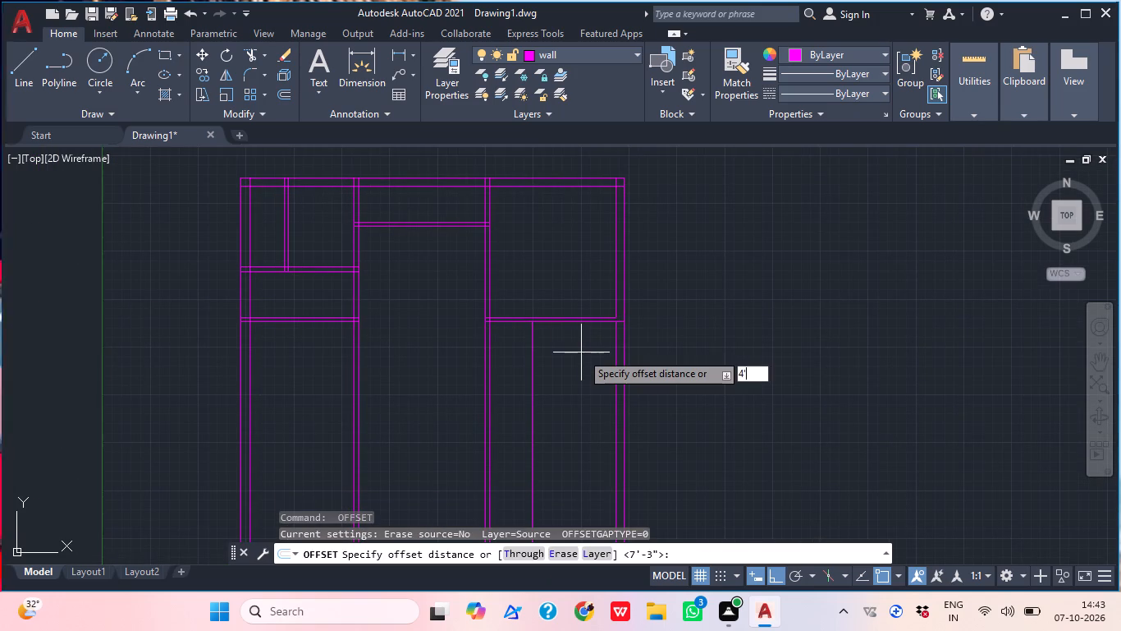
pyautogui.press('Return')
pyautogui.scroll(1, 580, 342)
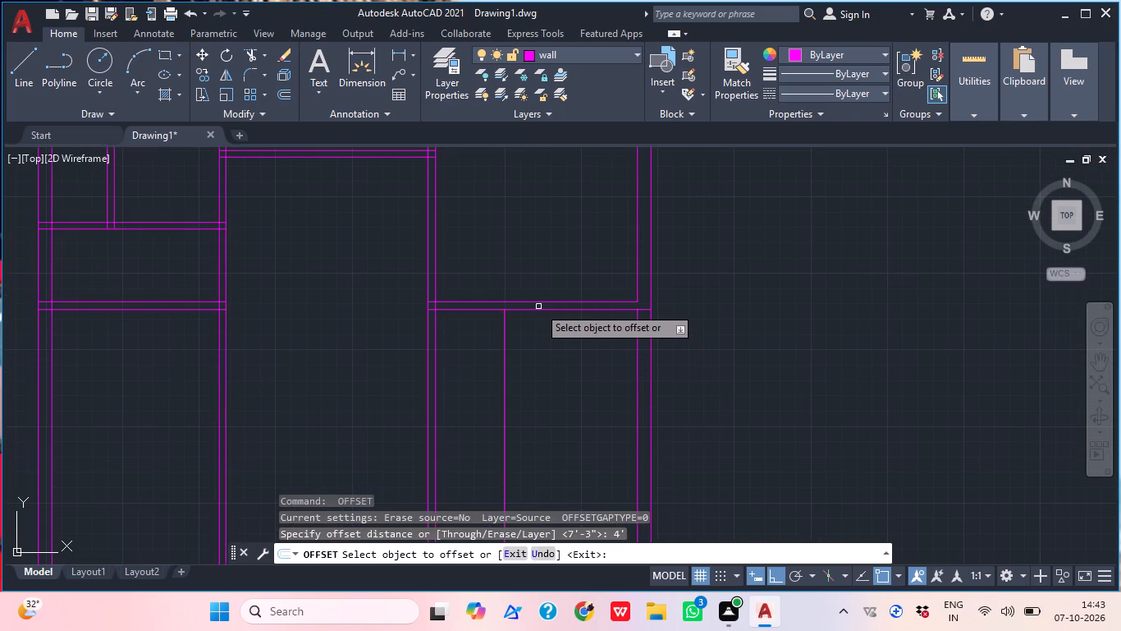
pyautogui.click(539, 309)
pyautogui.click(542, 378)
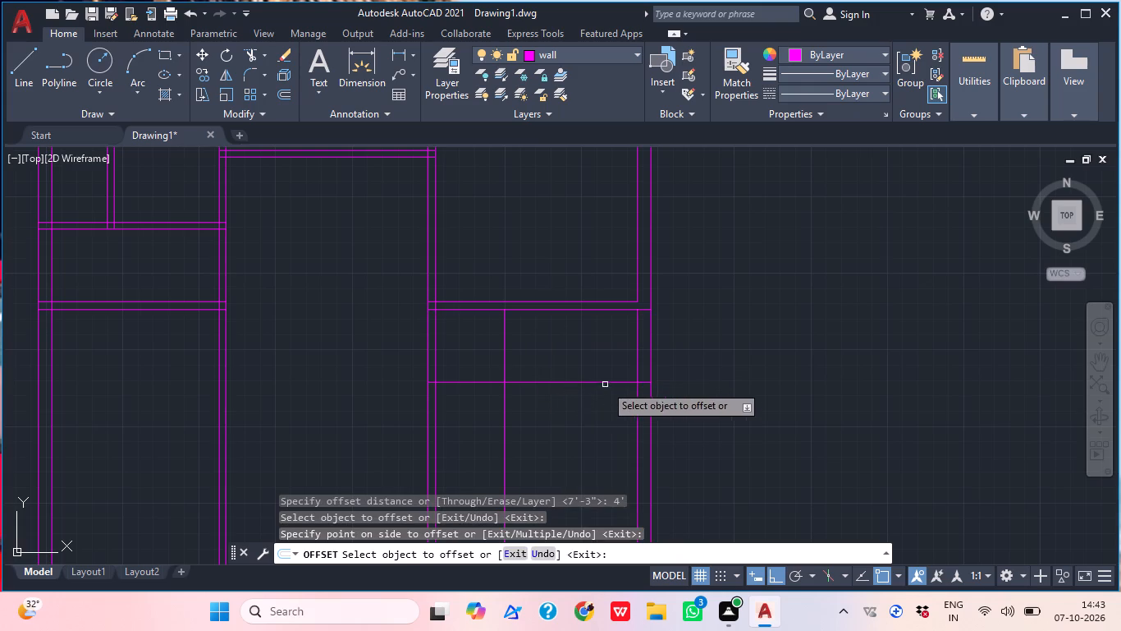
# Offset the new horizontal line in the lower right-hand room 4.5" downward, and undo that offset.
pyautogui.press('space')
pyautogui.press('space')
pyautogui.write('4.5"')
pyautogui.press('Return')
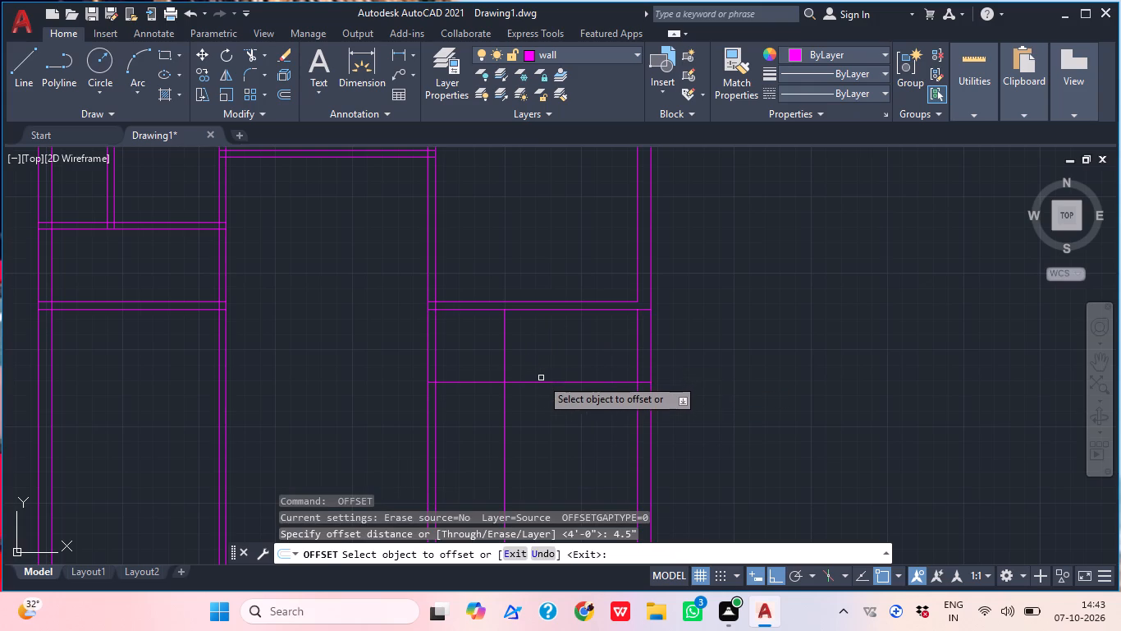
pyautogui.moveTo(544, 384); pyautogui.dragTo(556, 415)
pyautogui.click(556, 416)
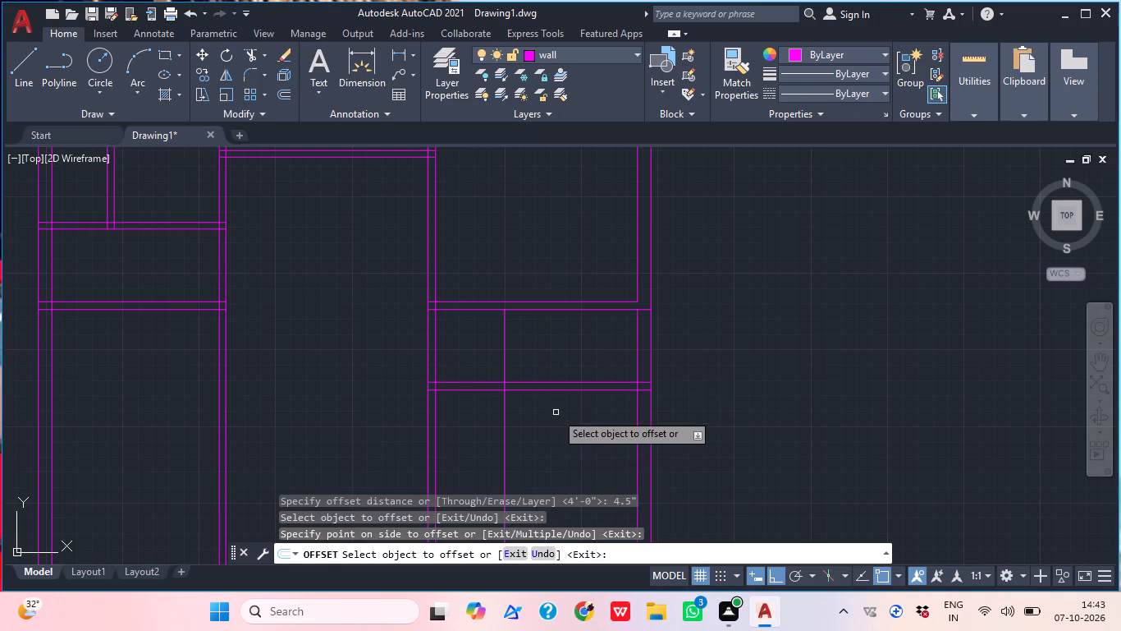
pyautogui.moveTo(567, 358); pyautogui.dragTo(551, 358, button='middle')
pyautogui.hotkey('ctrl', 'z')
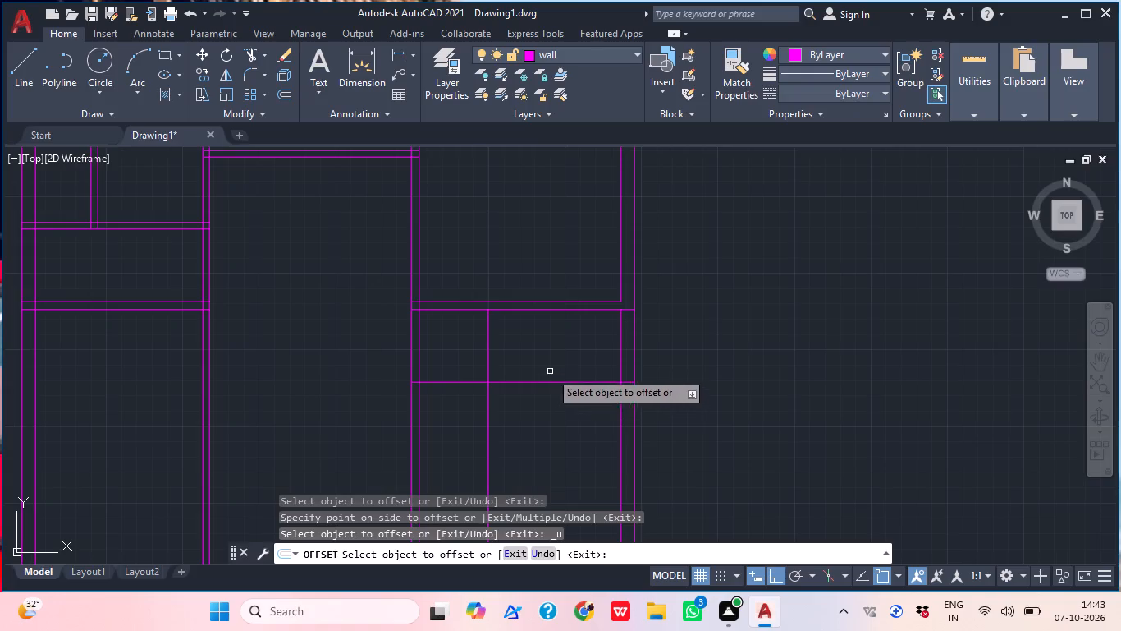
# Offset the new horizontal line in the lower right-hand room 4.5" downward to form the partition's thickness.
pyautogui.press('space')
pyautogui.press('space')
pyautogui.write('4.5"')
pyautogui.press('Return')
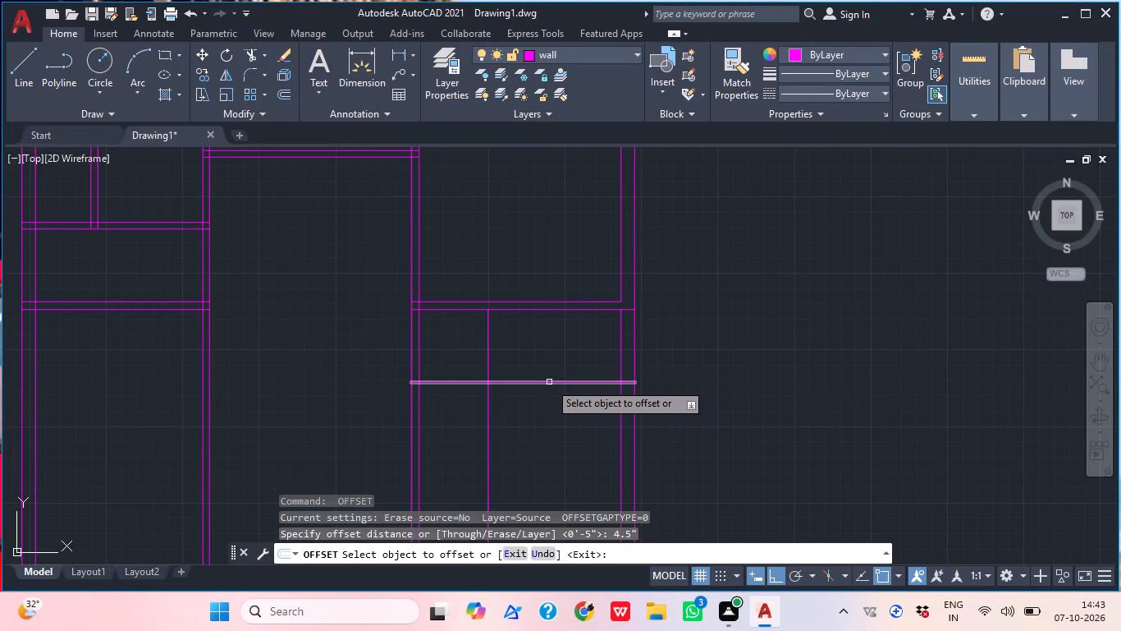
pyautogui.click(549, 382)
pyautogui.click(563, 409)
pyautogui.middleClick(579, 369)
pyautogui.press('Escape')
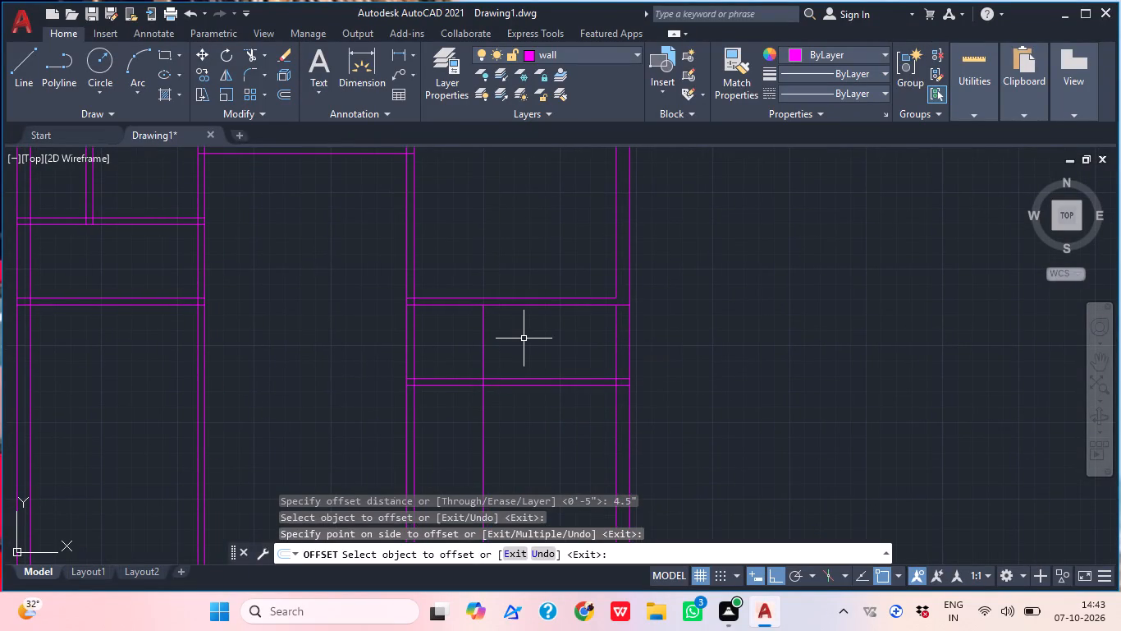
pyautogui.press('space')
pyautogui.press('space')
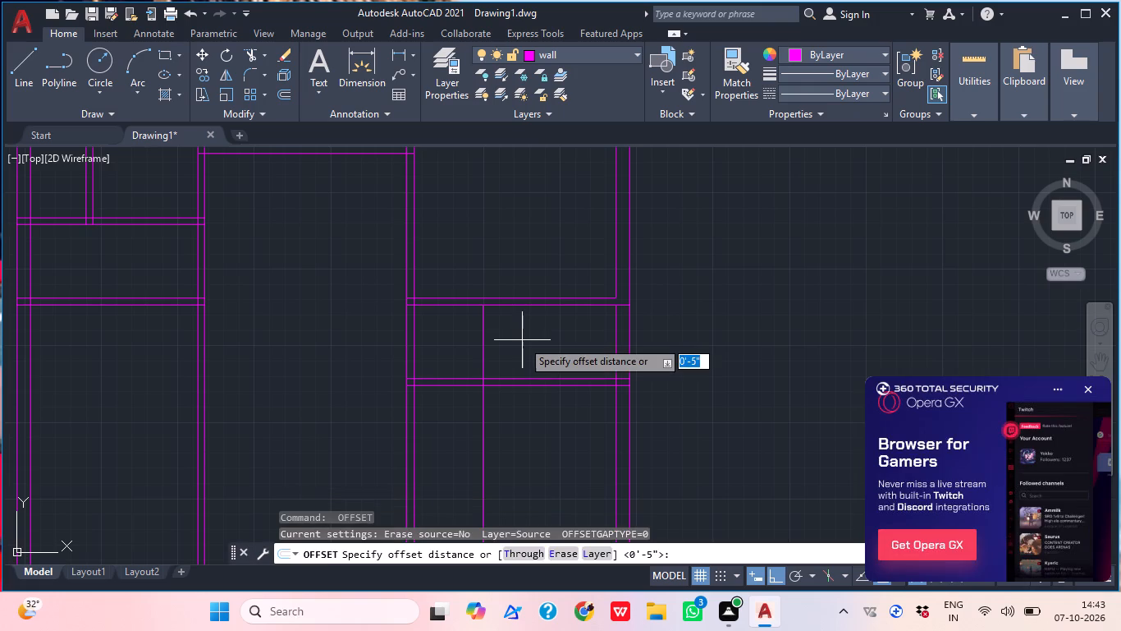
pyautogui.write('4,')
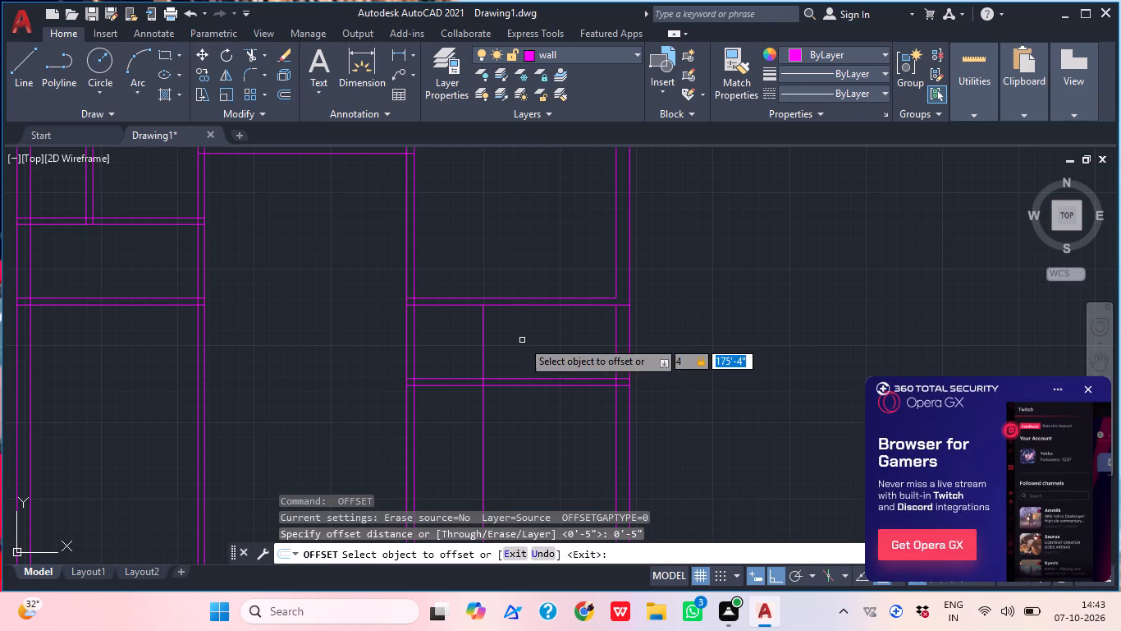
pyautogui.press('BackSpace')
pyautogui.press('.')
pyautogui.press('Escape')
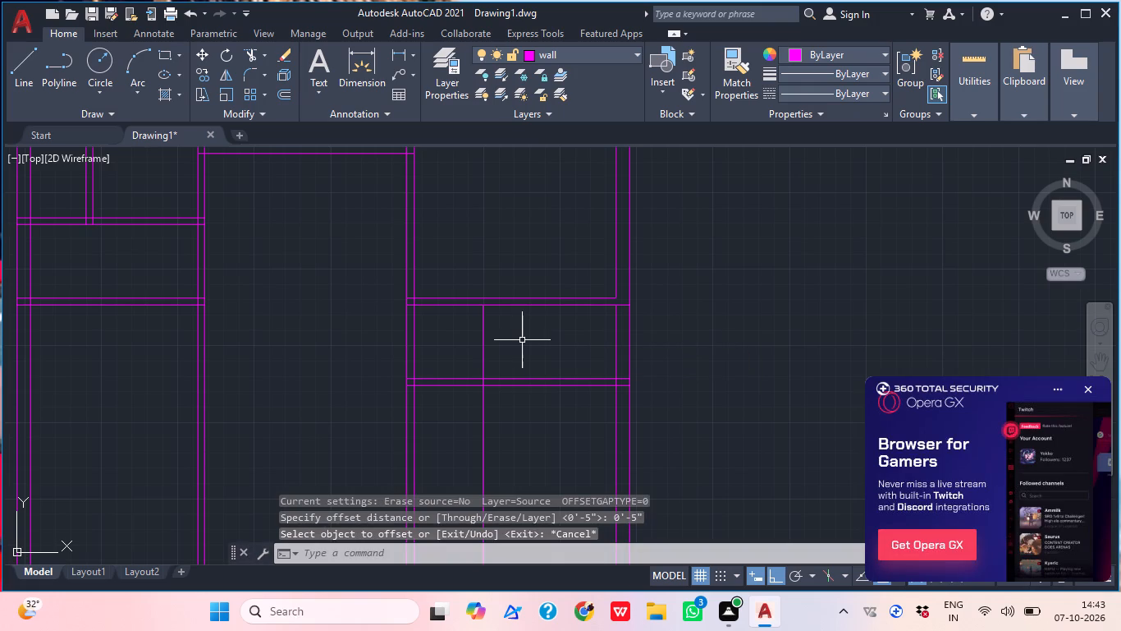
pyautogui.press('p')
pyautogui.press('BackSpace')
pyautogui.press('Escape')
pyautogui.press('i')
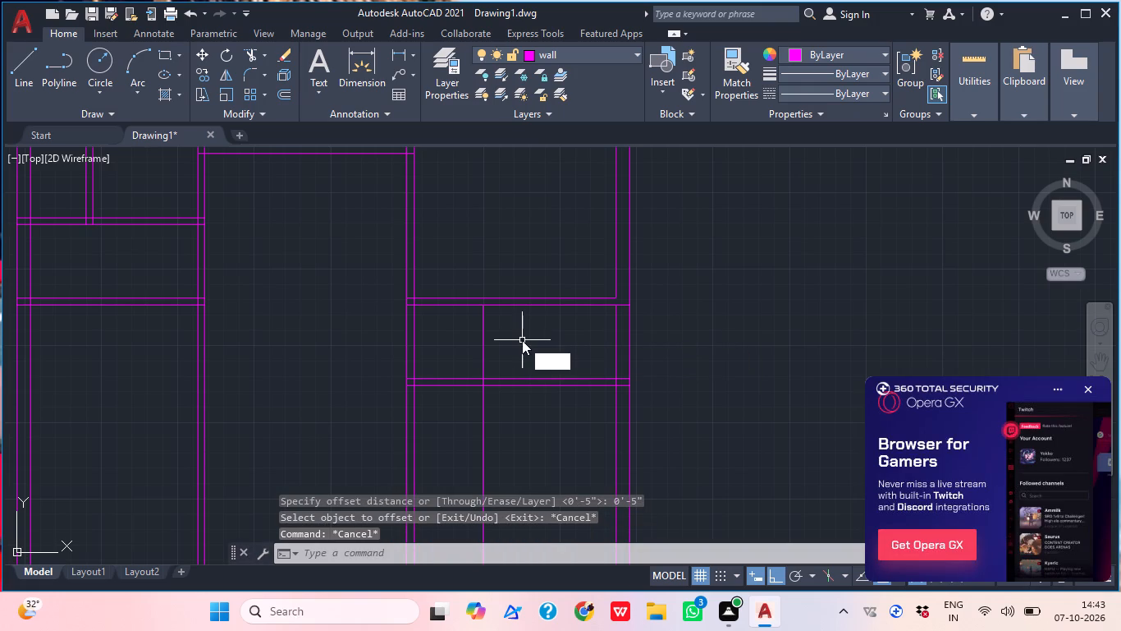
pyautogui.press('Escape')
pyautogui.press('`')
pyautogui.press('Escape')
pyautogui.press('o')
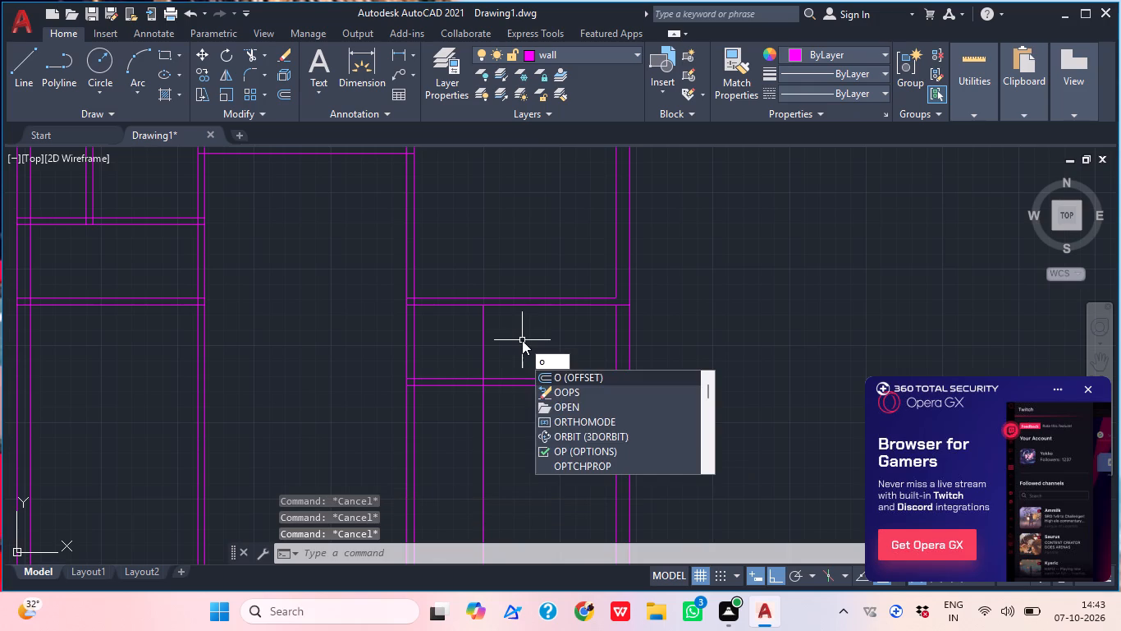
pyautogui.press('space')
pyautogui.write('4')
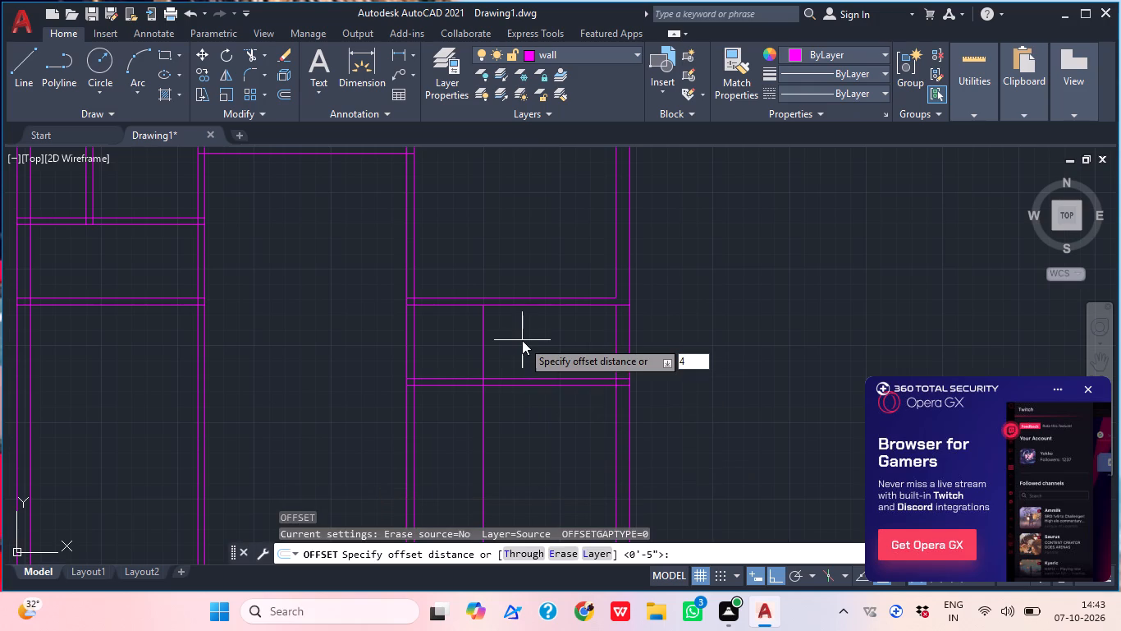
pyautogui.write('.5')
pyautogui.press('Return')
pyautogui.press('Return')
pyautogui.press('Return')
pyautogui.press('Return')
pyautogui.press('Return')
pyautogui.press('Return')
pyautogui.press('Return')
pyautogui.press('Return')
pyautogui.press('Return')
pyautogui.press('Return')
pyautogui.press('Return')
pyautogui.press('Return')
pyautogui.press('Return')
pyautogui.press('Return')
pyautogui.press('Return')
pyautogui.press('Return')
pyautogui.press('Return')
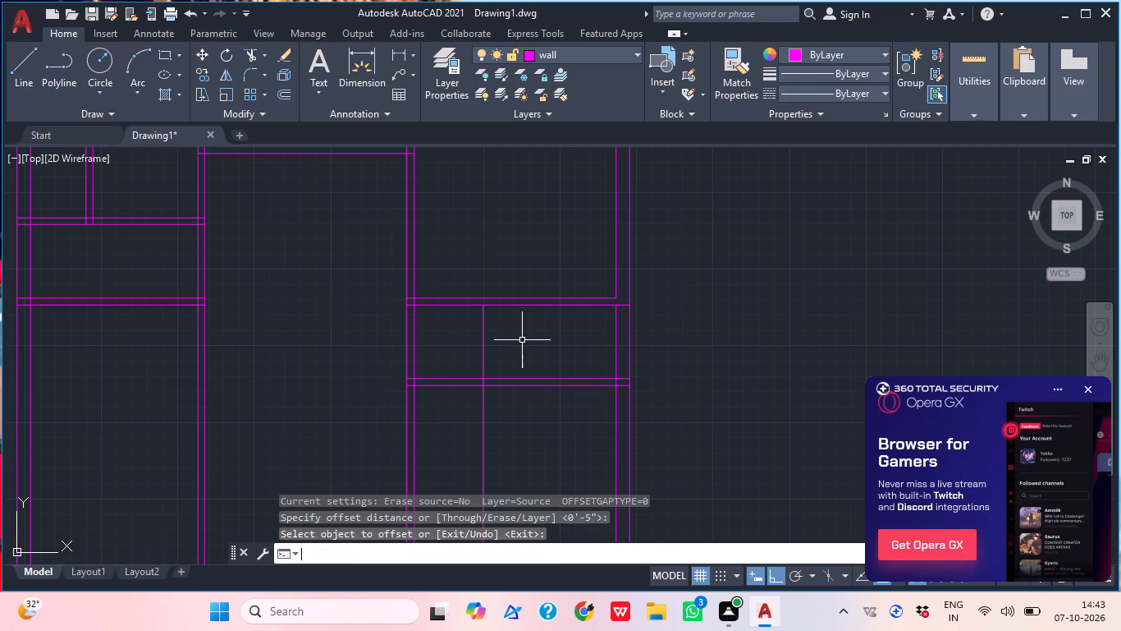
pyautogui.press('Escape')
# Offset the vertical partition line in the lower right-hand room 4.5" to the left to form its thickness.
pyautogui.write('o')
pyautogui.press('space')
pyautogui.write('4.5')
pyautogui.hotkey('shift', '"')
pyautogui.press('Return')
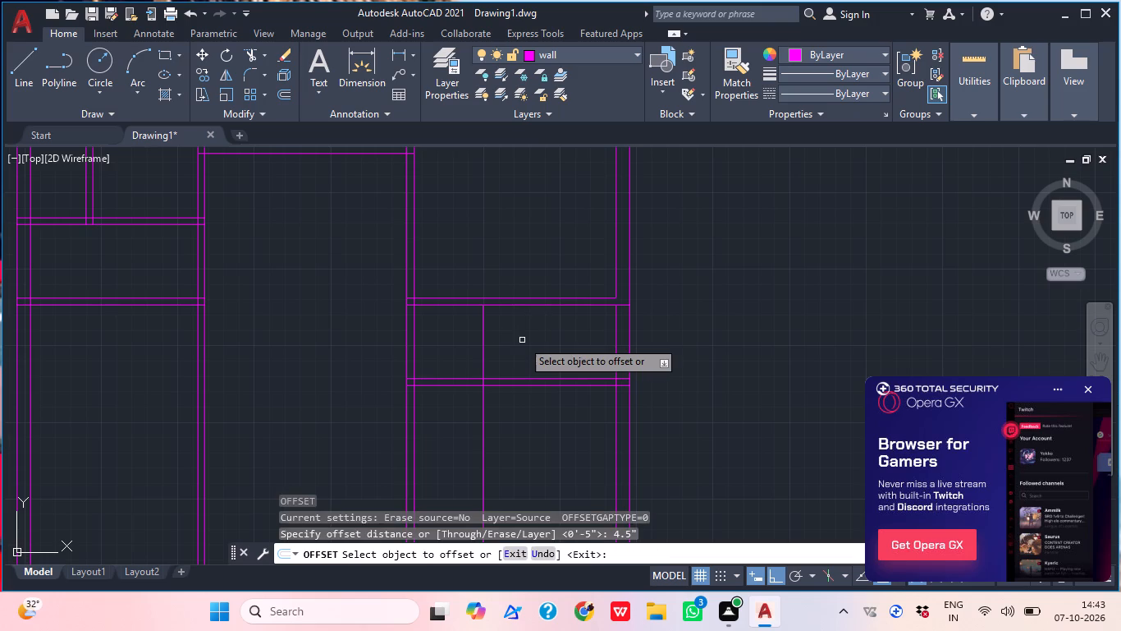
pyautogui.click(483, 357)
pyautogui.click(458, 354)
pyautogui.press('Escape')
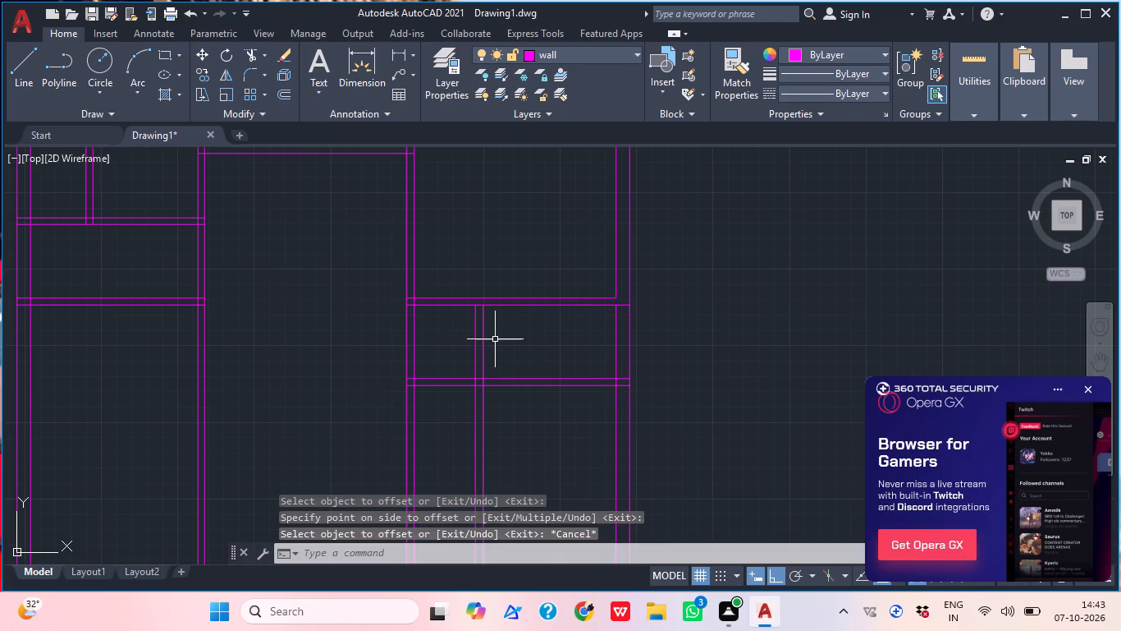
# Trim both lines of the lower horizontal partition from the new vertical partition leftward, including the stubs inside the room's left wall.
pyautogui.press('t')
pyautogui.write('r')
pyautogui.press('space')
pyautogui.click(459, 345)
pyautogui.click(467, 407)
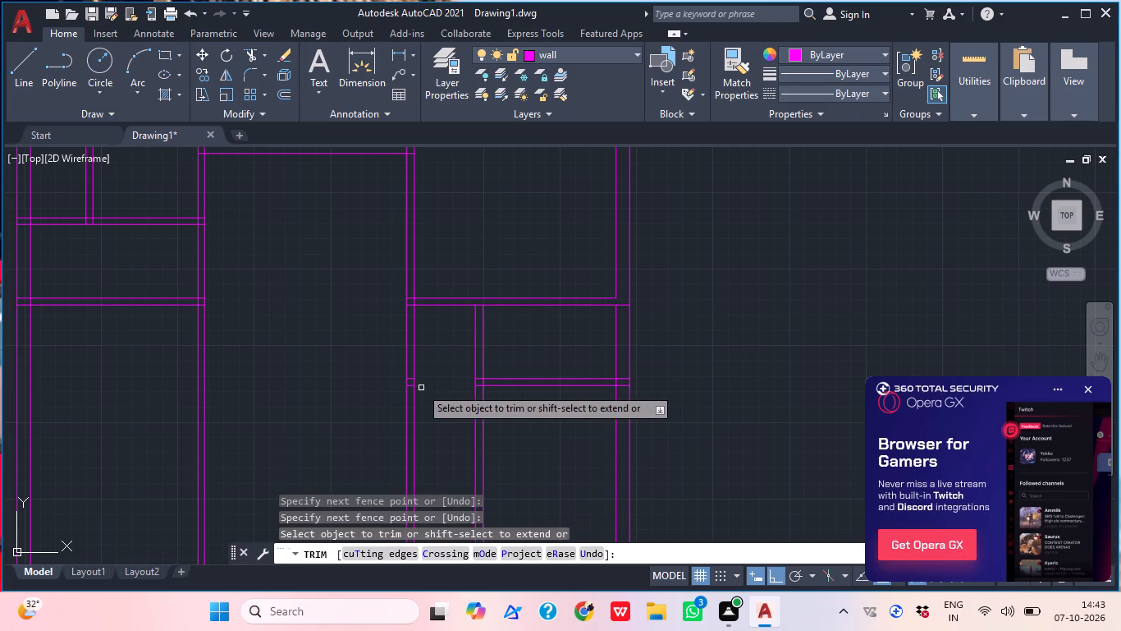
pyautogui.scroll(1, 416, 383)
pyautogui.scroll(-4, 416, 383)
pyautogui.scroll(4, 405, 378)
pyautogui.click(417, 393)
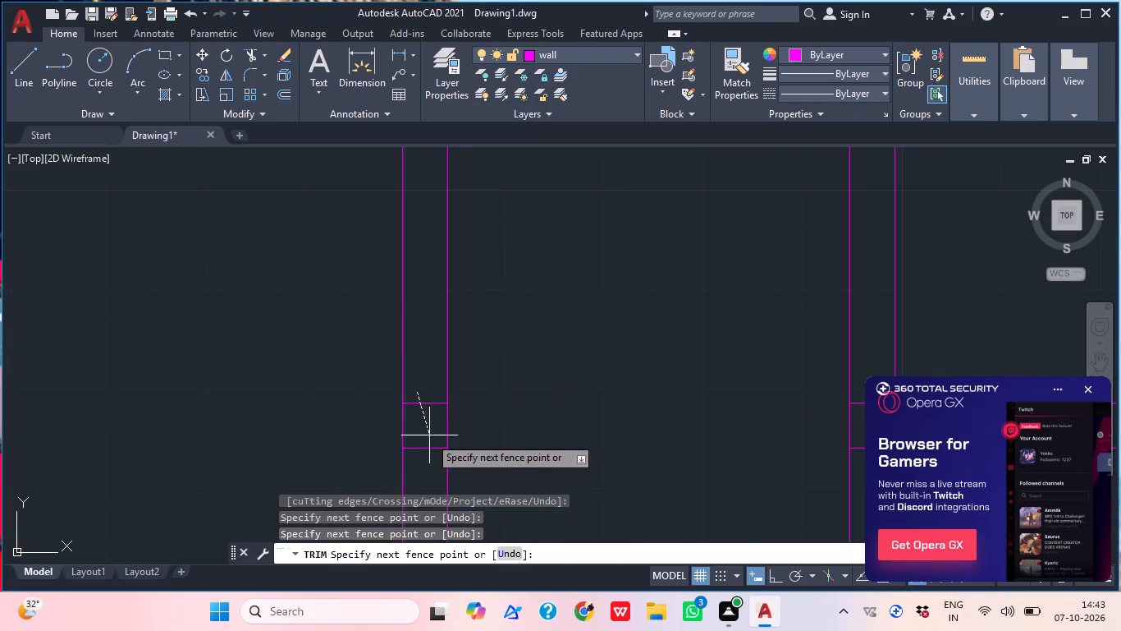
pyautogui.click(426, 458)
pyautogui.press('Escape')
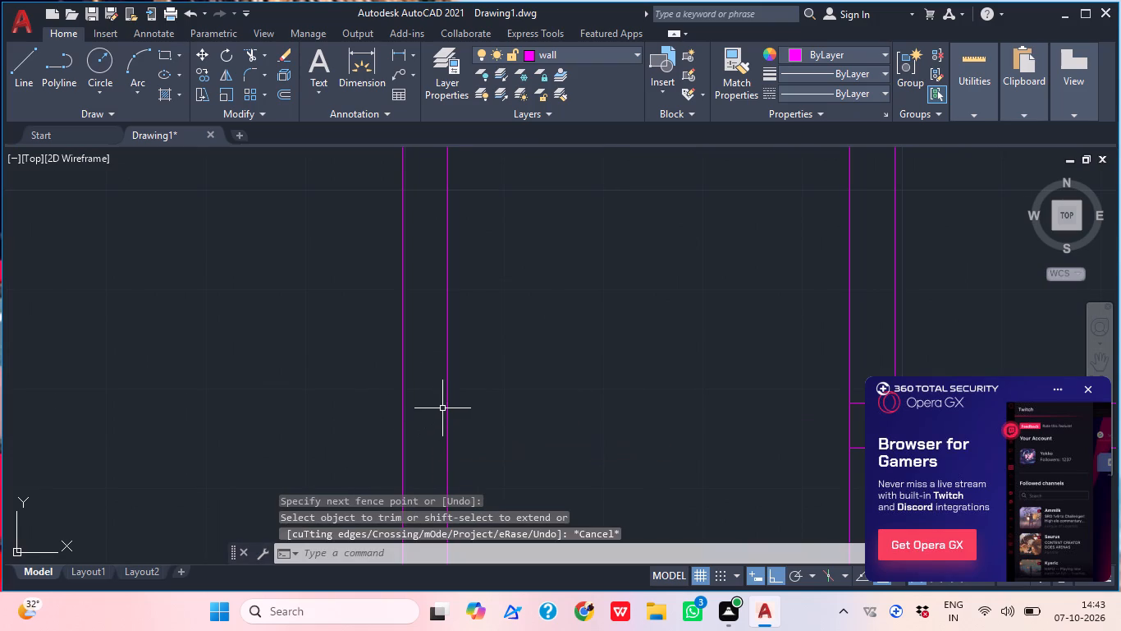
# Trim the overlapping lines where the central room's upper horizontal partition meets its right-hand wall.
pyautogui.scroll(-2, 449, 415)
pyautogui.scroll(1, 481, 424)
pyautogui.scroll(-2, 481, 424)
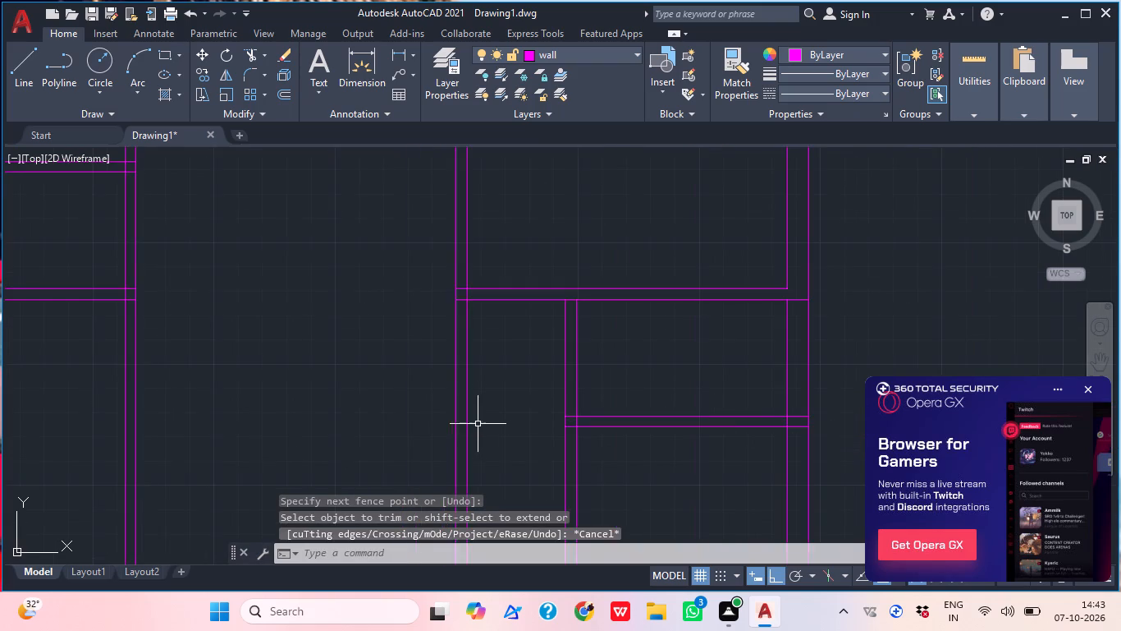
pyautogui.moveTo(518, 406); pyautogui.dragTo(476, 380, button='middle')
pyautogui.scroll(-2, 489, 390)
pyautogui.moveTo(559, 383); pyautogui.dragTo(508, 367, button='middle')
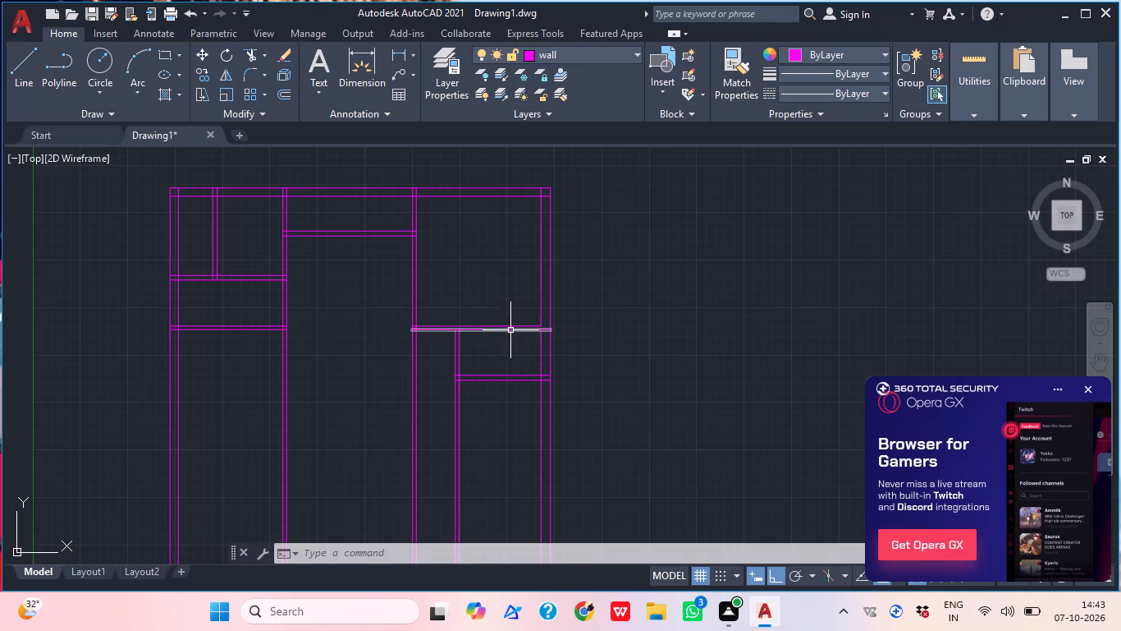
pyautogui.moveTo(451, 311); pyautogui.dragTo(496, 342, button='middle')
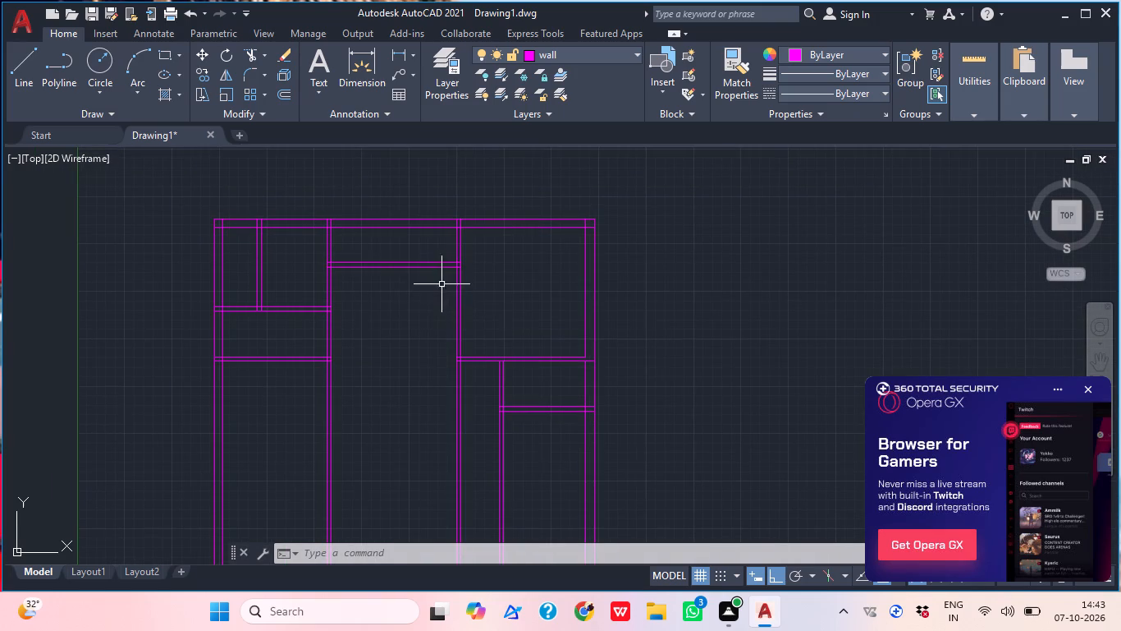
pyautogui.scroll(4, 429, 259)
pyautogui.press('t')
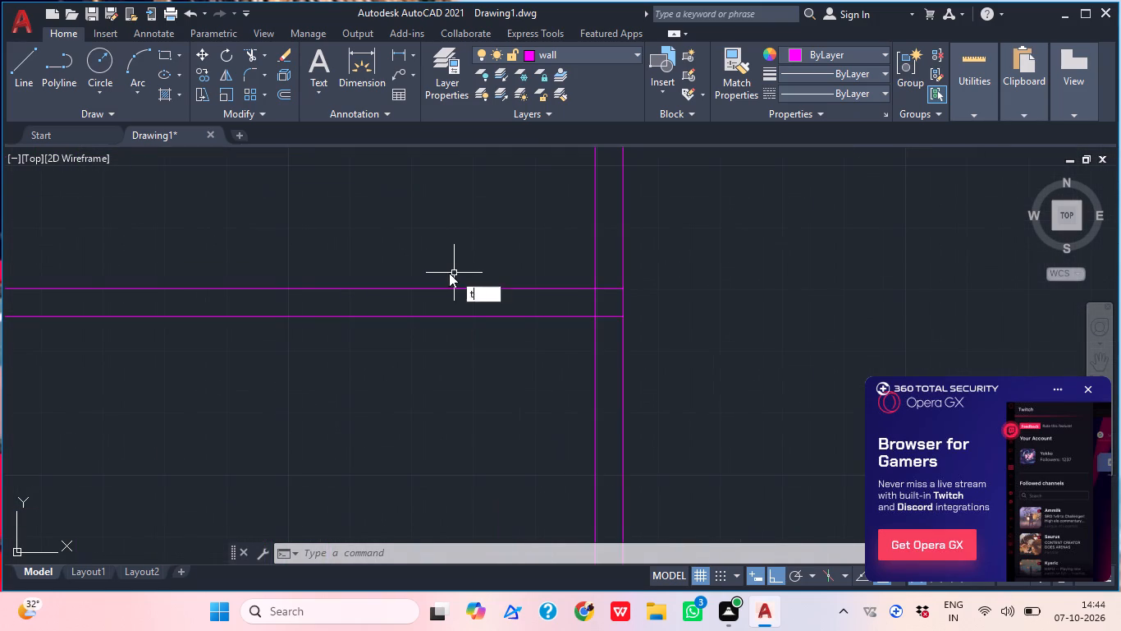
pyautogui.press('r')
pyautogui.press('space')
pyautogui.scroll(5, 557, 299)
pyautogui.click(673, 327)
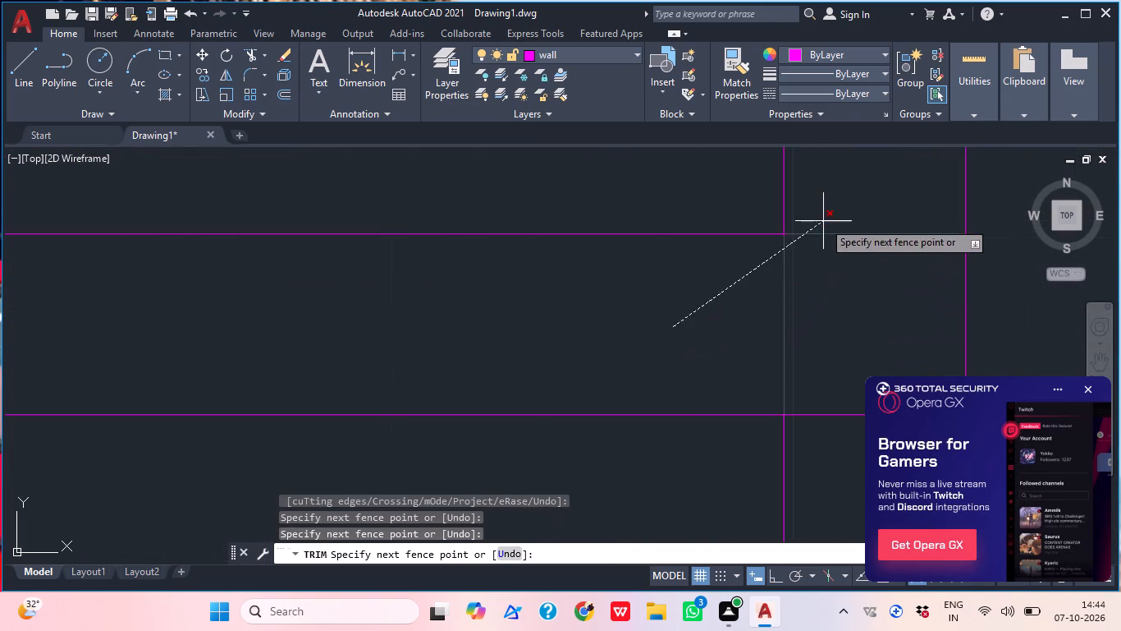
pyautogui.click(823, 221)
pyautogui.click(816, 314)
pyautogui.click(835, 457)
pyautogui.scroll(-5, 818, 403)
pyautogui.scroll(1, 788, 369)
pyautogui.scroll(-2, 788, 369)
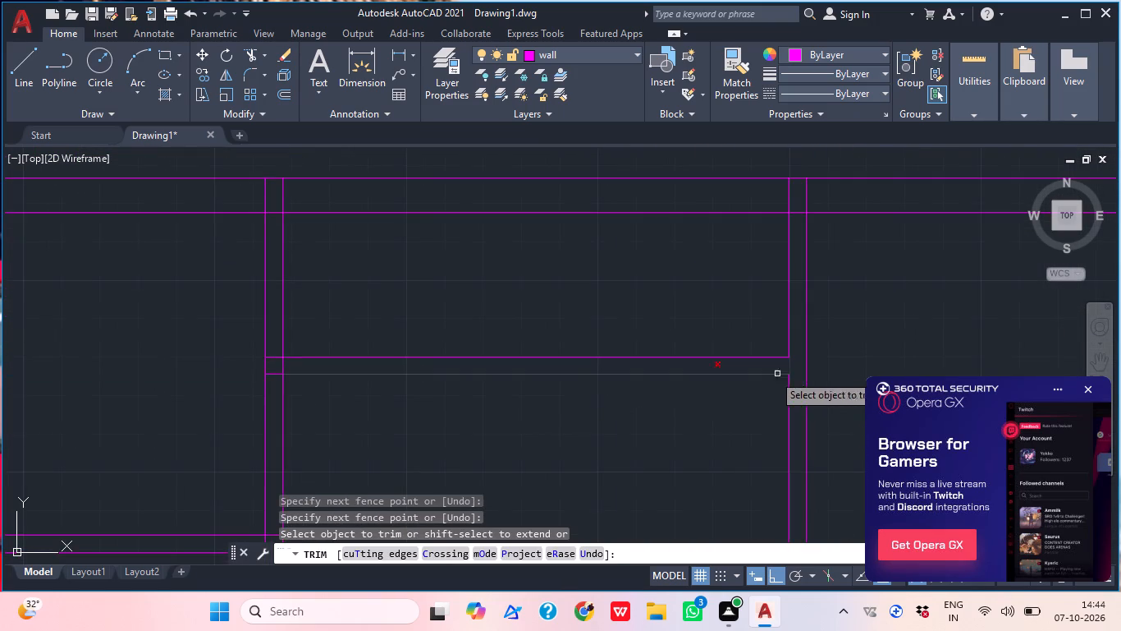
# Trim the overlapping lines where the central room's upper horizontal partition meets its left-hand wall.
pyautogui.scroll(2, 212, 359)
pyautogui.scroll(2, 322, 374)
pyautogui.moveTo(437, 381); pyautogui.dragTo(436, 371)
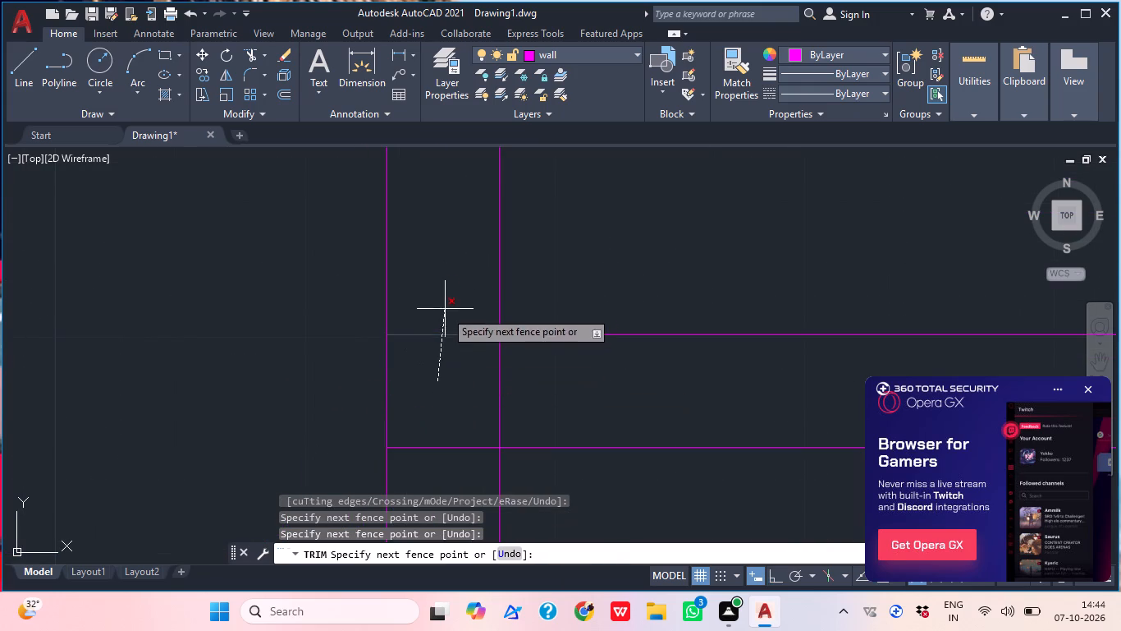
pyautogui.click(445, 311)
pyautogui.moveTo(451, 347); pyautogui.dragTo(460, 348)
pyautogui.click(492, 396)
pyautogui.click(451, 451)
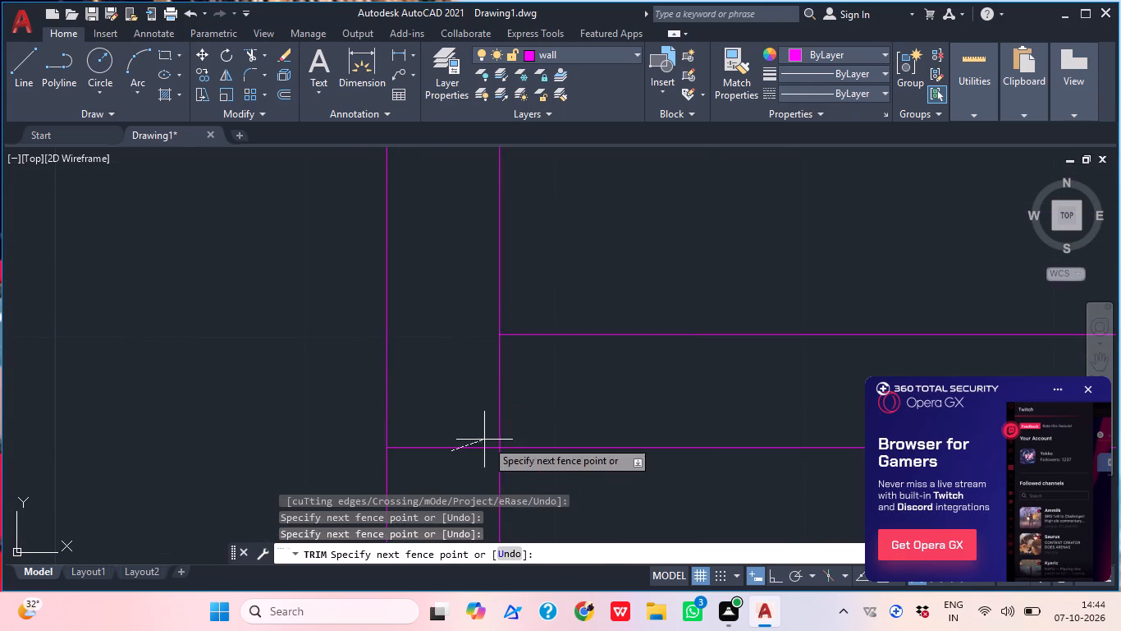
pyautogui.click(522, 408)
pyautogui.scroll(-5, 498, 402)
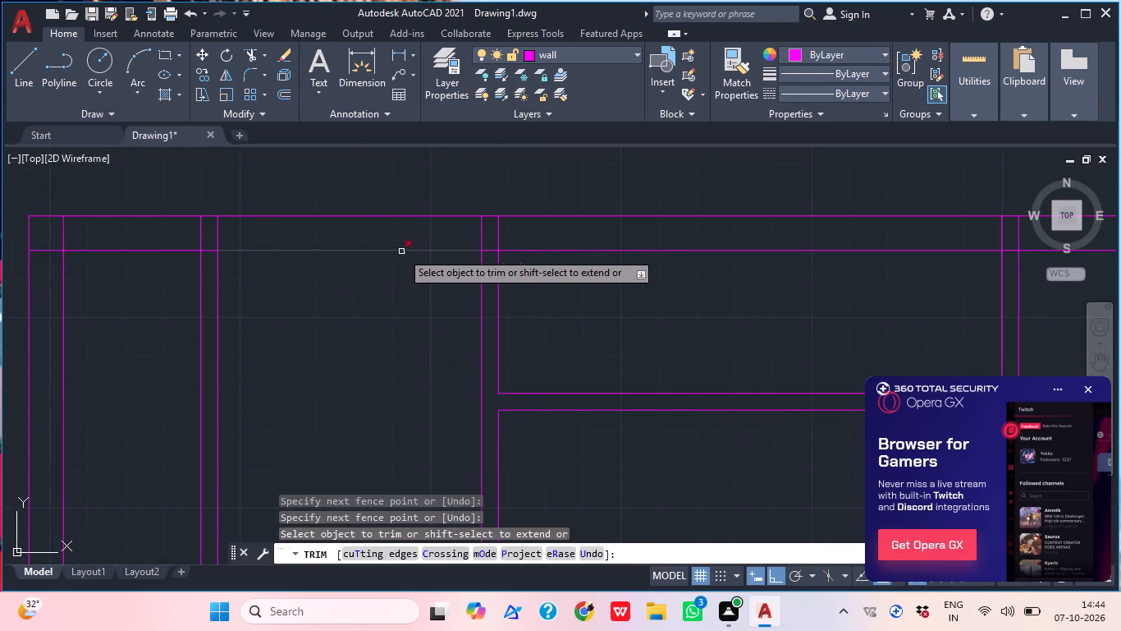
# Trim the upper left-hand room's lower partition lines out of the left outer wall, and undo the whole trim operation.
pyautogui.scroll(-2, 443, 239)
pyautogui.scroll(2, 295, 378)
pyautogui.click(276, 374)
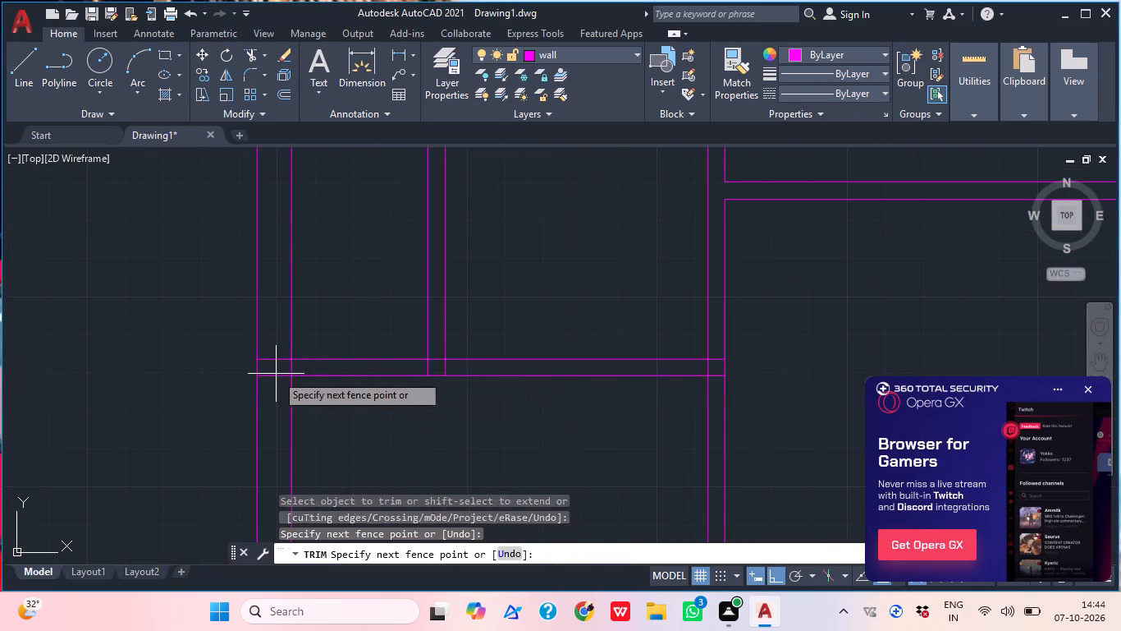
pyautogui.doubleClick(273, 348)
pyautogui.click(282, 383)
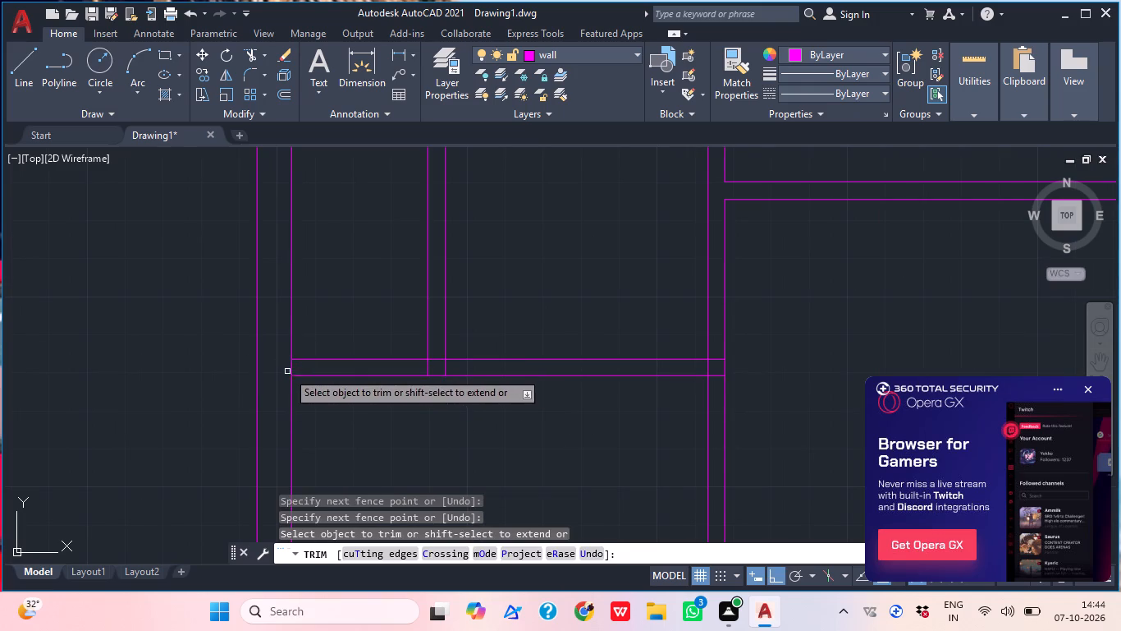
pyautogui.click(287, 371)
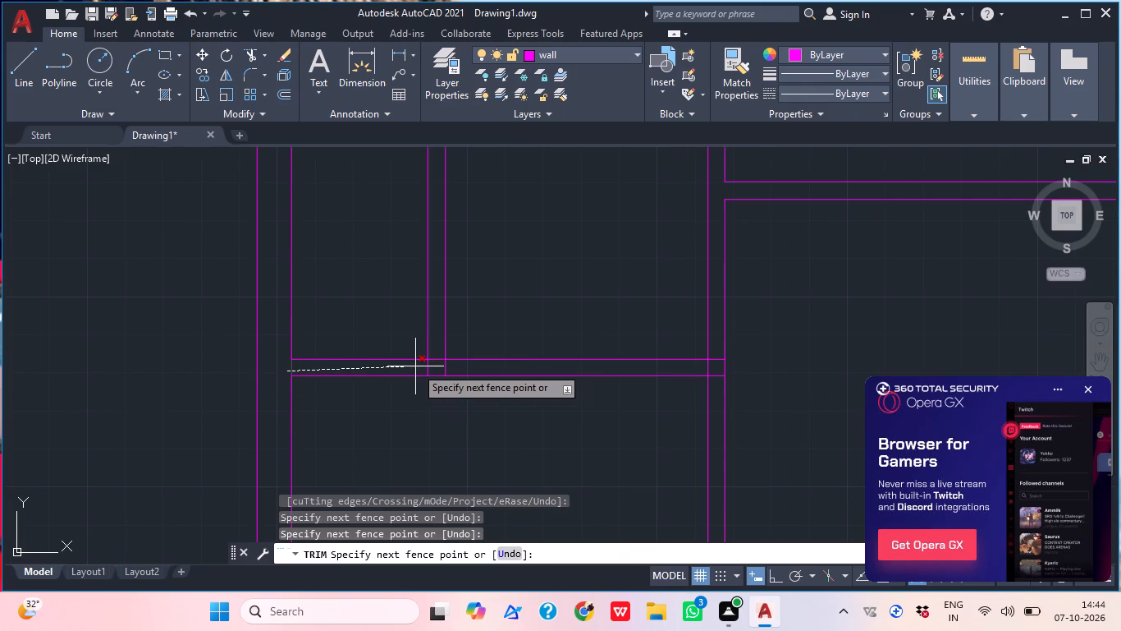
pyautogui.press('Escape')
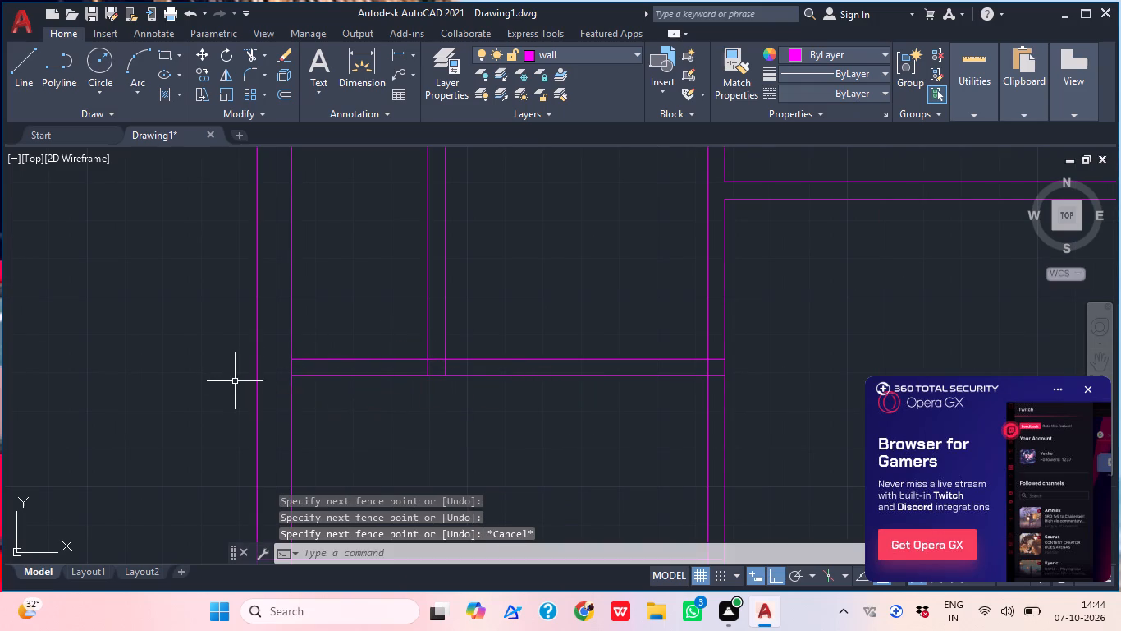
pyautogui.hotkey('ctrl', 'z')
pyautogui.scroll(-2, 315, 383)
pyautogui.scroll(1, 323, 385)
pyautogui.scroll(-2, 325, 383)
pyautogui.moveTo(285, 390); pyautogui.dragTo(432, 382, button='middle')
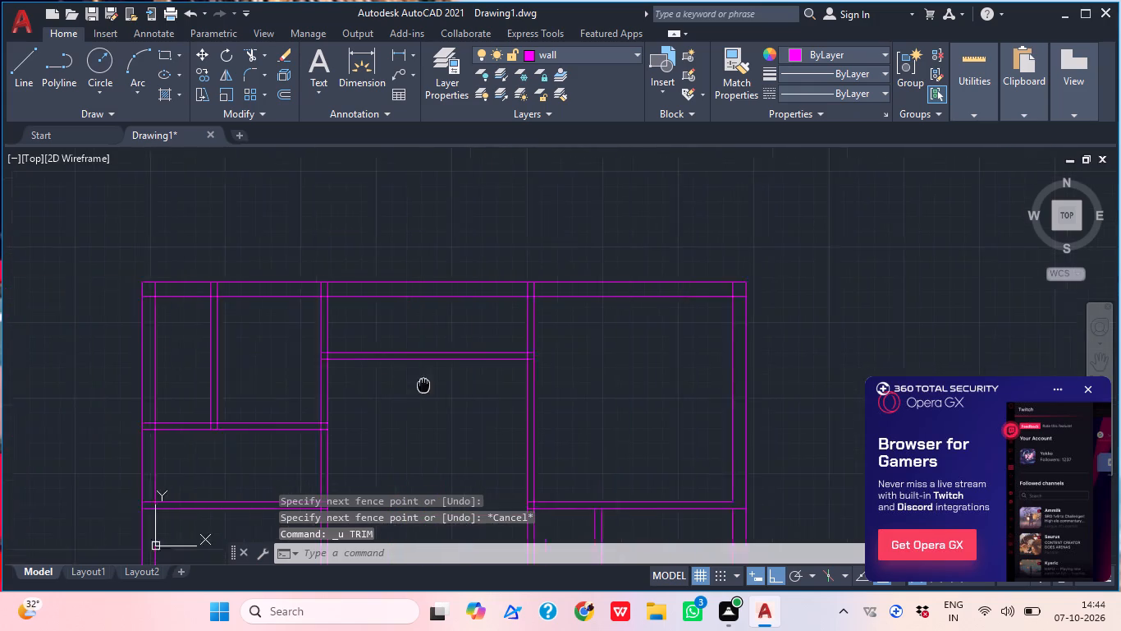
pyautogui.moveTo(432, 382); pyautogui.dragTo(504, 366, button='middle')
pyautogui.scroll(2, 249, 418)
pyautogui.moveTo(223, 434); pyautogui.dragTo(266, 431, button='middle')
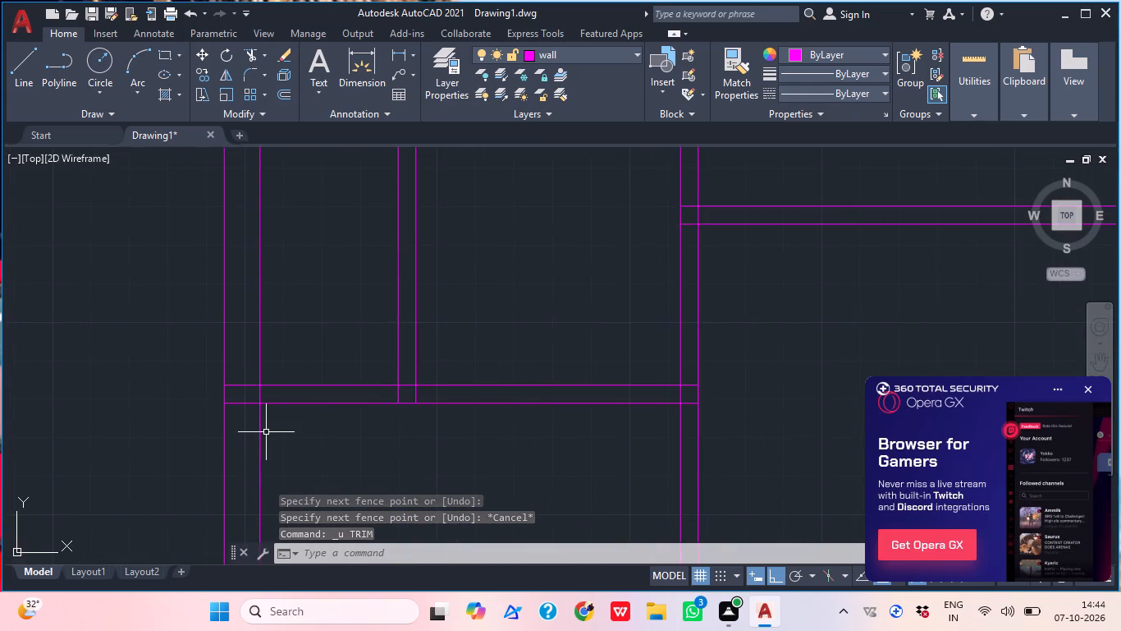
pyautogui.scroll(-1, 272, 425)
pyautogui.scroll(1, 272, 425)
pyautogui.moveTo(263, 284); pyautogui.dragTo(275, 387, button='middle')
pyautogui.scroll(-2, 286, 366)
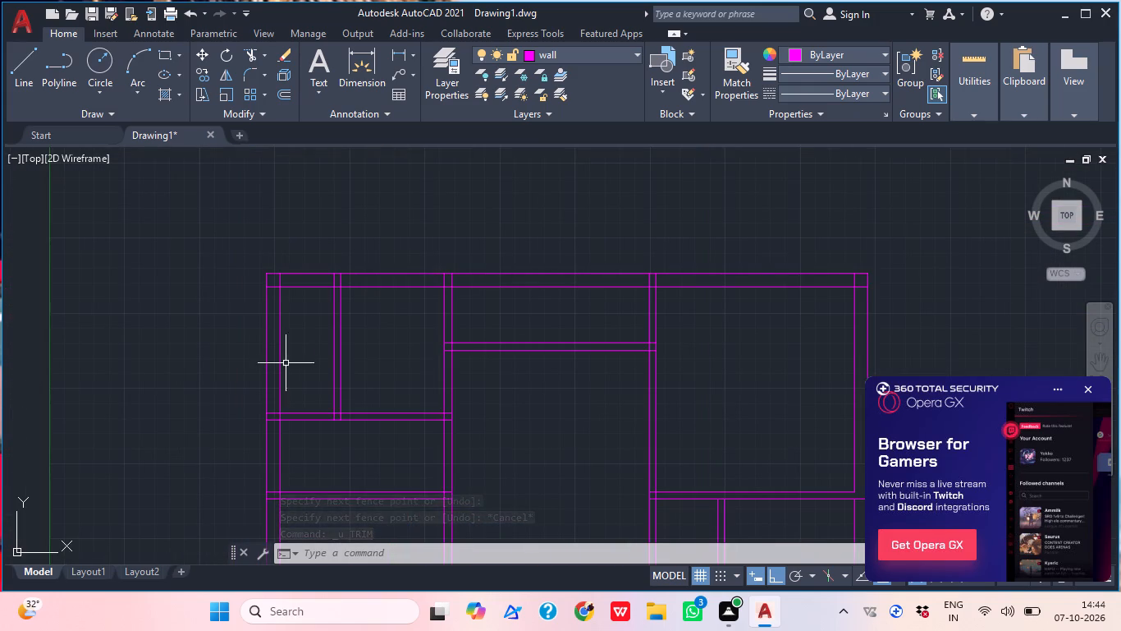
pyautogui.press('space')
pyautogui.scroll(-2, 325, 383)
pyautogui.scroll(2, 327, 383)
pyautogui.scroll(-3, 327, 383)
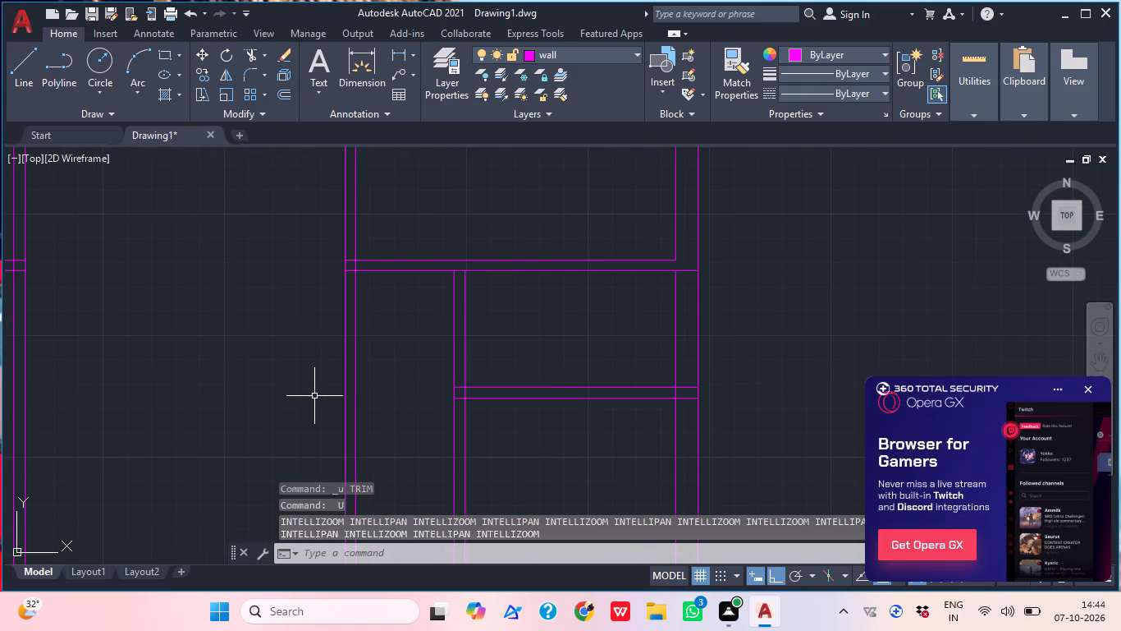
# Trim the inner wall lines that overrun at the outer wall's upper-left corner.
pyautogui.write('tr')
pyautogui.press('space')
pyautogui.scroll(-4, 310, 385)
pyautogui.scroll(3, 246, 320)
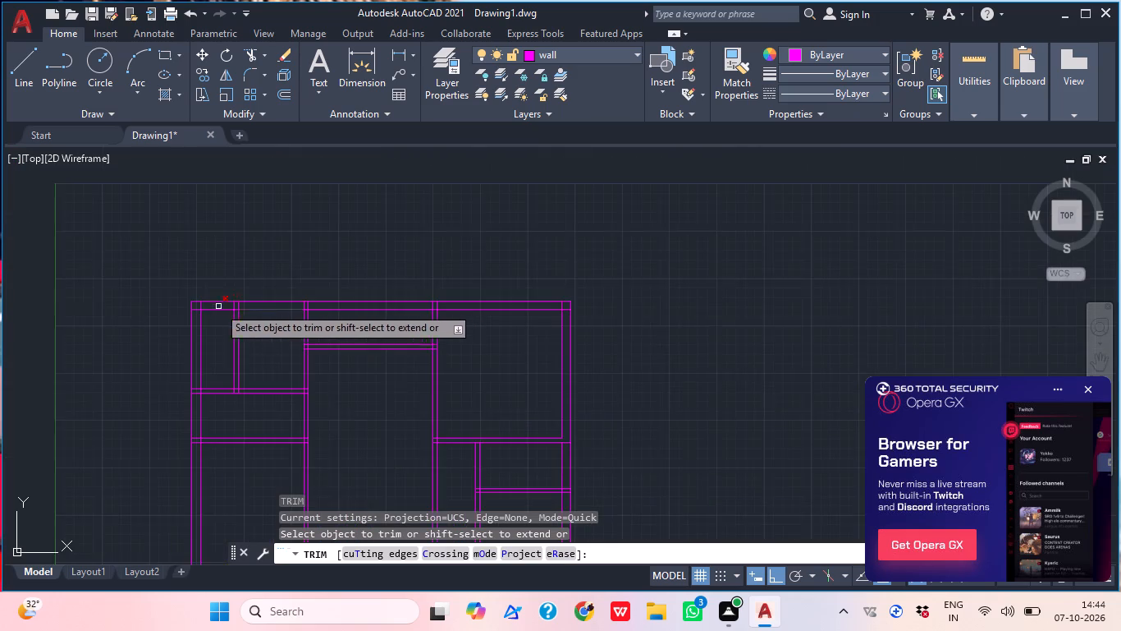
pyautogui.scroll(5, 216, 308)
pyautogui.click(229, 326)
pyautogui.click(367, 245)
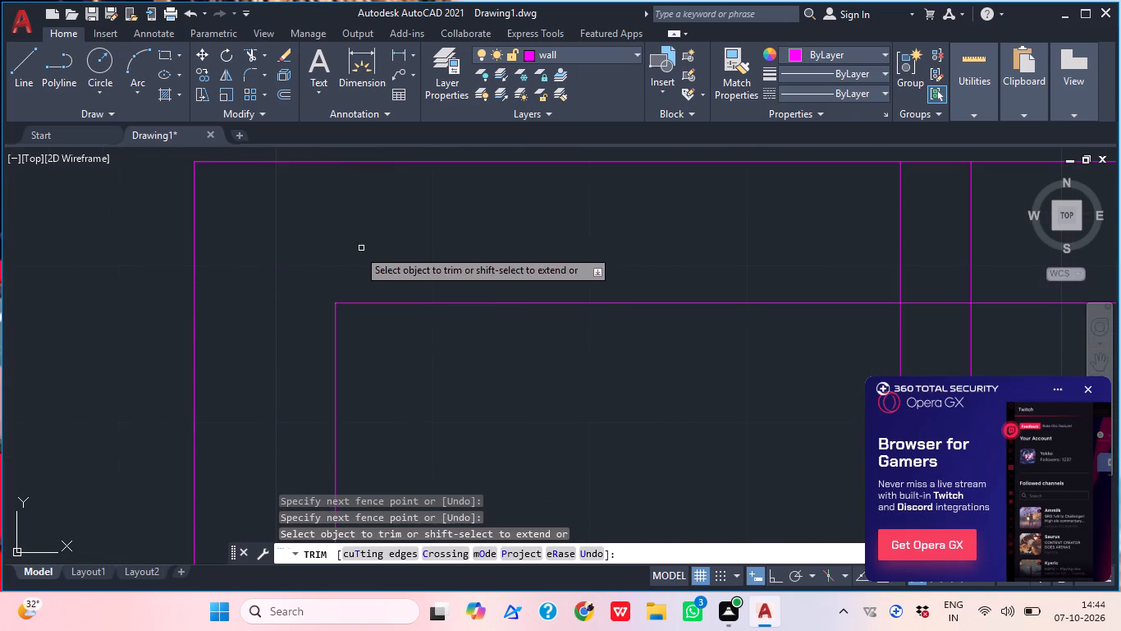
# Trim the vertical partition lines out of the top outer wall and clean up the inner lines at its upper-right corner.
pyautogui.scroll(-4, 340, 260)
pyautogui.click(375, 265)
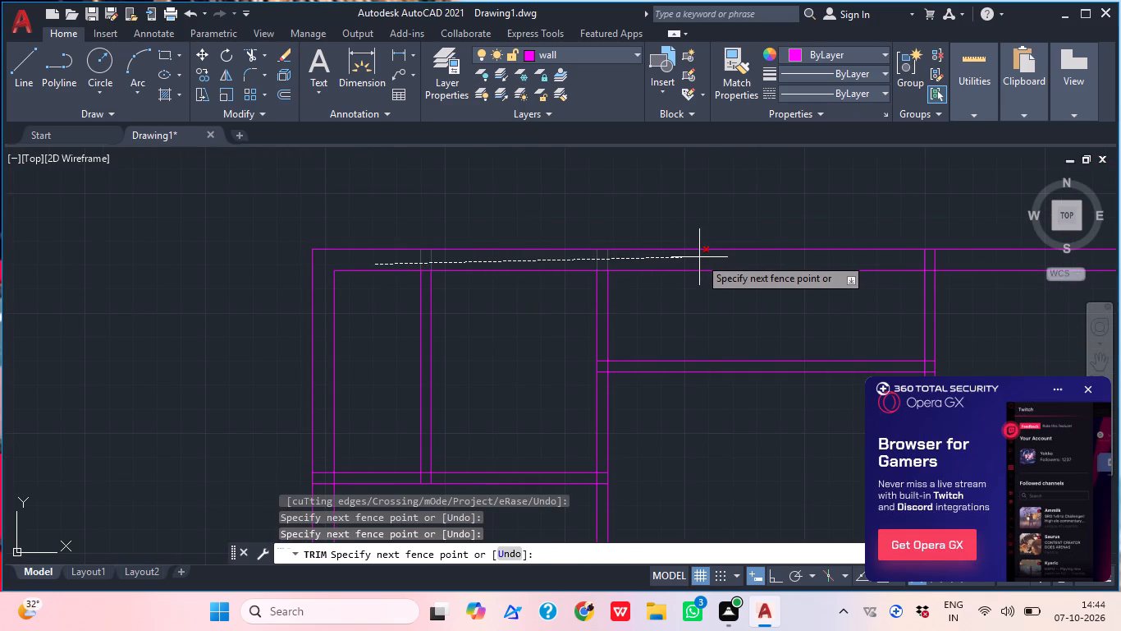
pyautogui.click(648, 262)
pyautogui.moveTo(665, 274); pyautogui.dragTo(543, 281, button='middle')
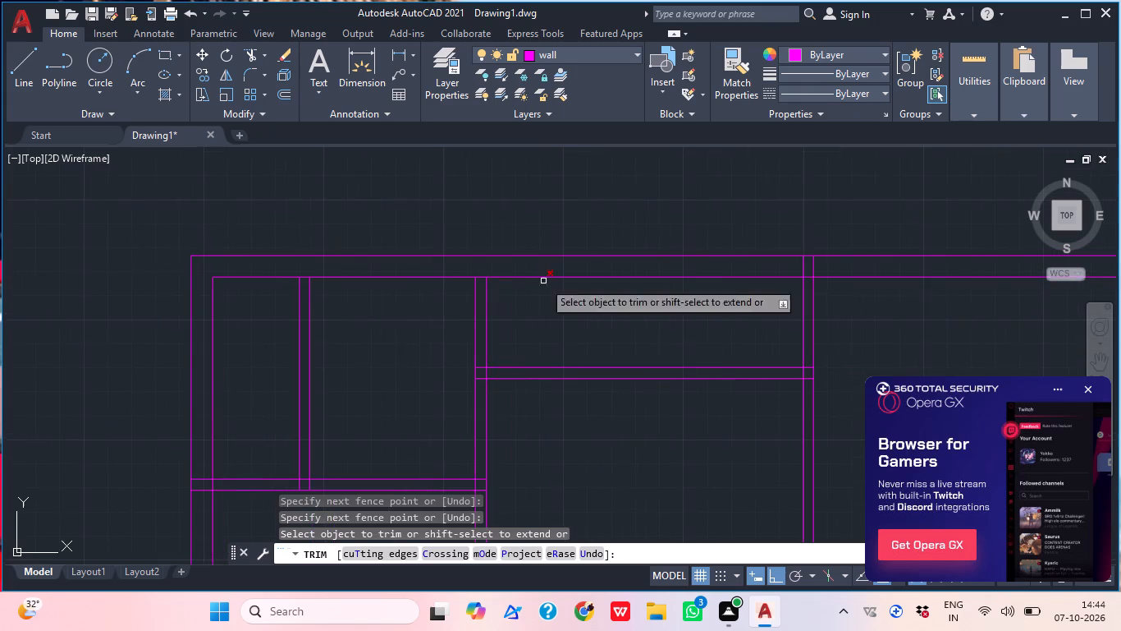
pyautogui.moveTo(771, 279); pyautogui.dragTo(544, 279, button='middle')
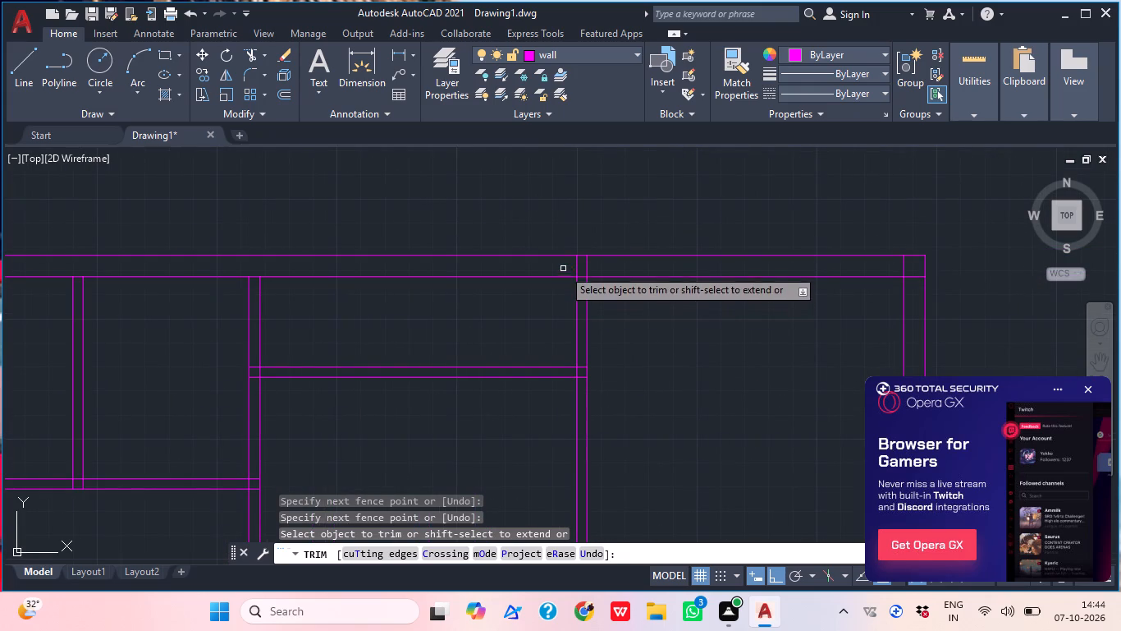
pyautogui.click(563, 269)
pyautogui.click(913, 265)
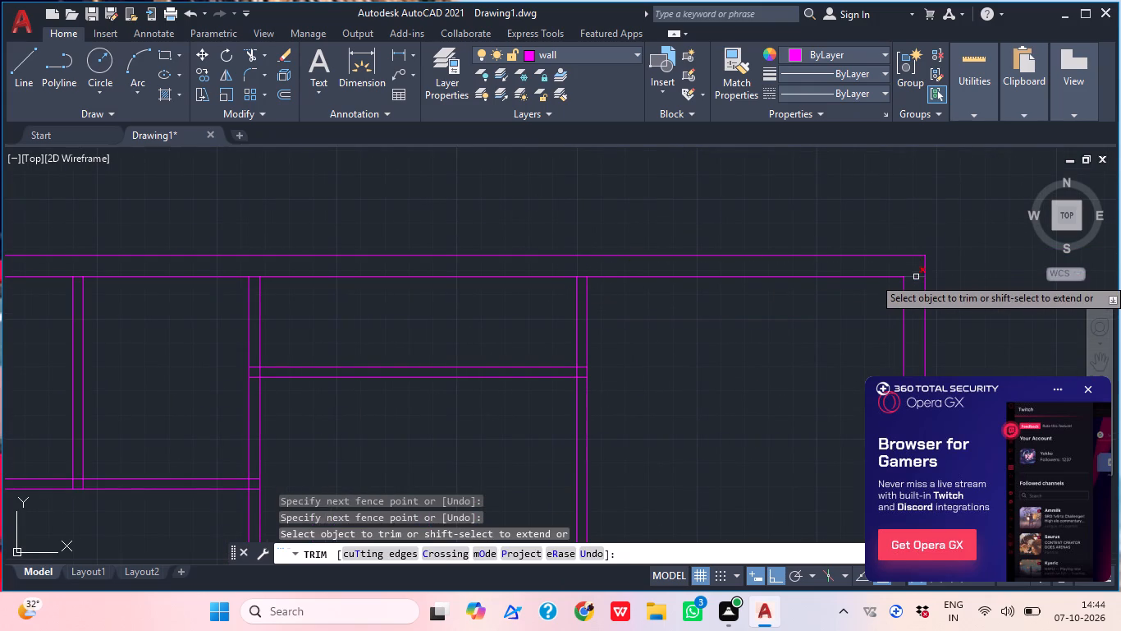
pyautogui.click(916, 277)
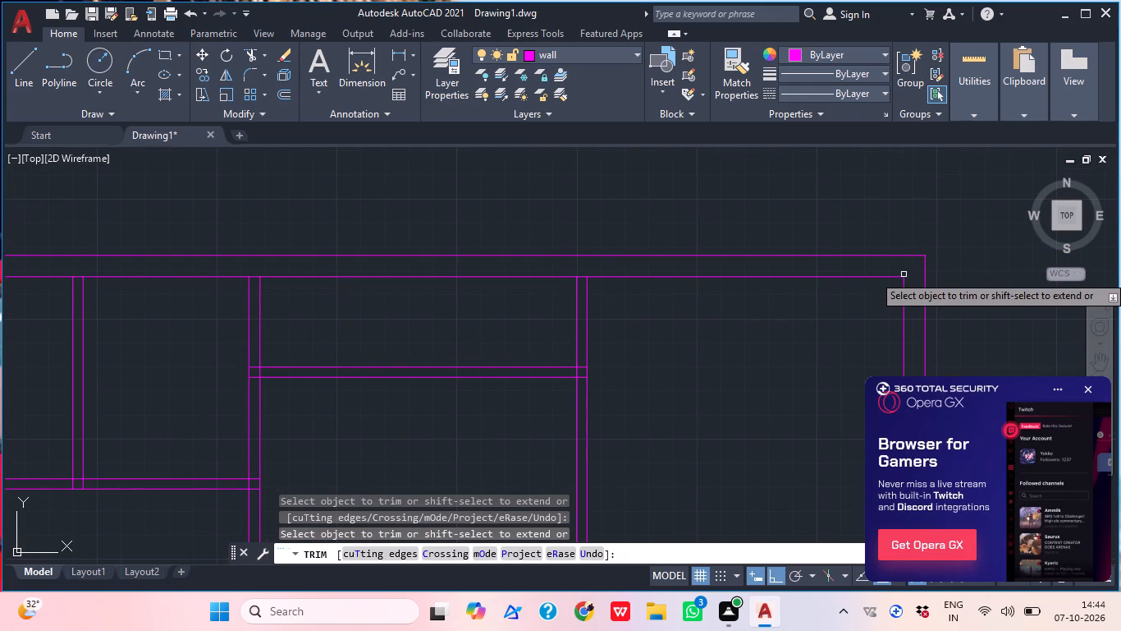
# Trim the end of the upper right-hand room's bottom partition line where it crosses the right outer wall.
pyautogui.moveTo(900, 297); pyautogui.dragTo(826, 251, button='middle')
pyautogui.scroll(-1, 823, 235)
pyautogui.moveTo(849, 295); pyautogui.dragTo(823, 229, button='middle')
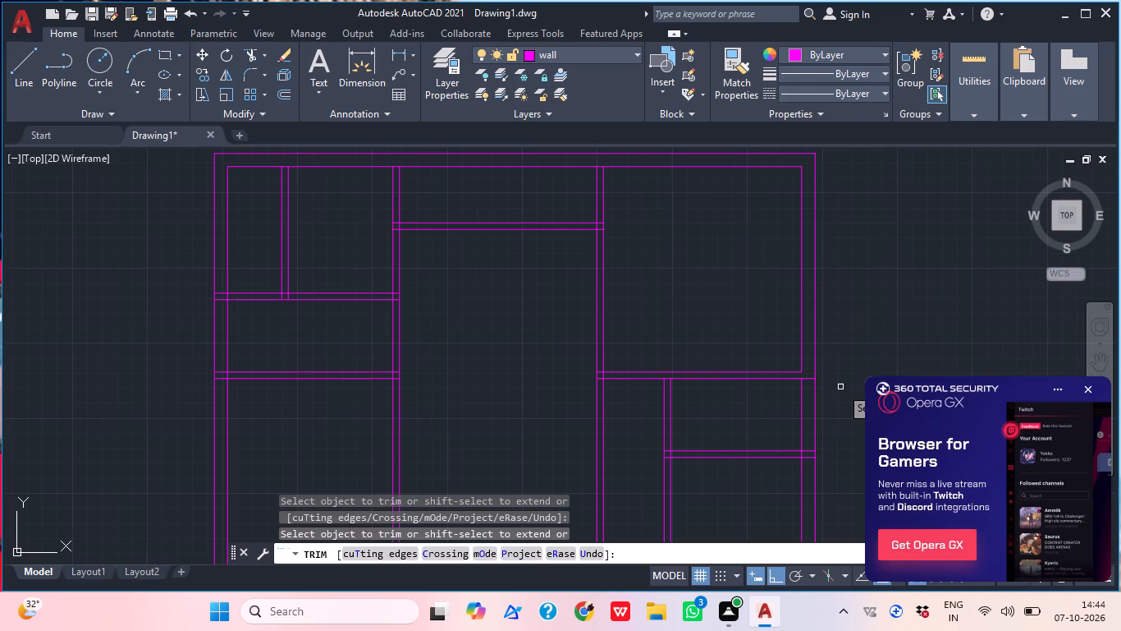
pyautogui.scroll(2, 812, 378)
pyautogui.click(799, 385)
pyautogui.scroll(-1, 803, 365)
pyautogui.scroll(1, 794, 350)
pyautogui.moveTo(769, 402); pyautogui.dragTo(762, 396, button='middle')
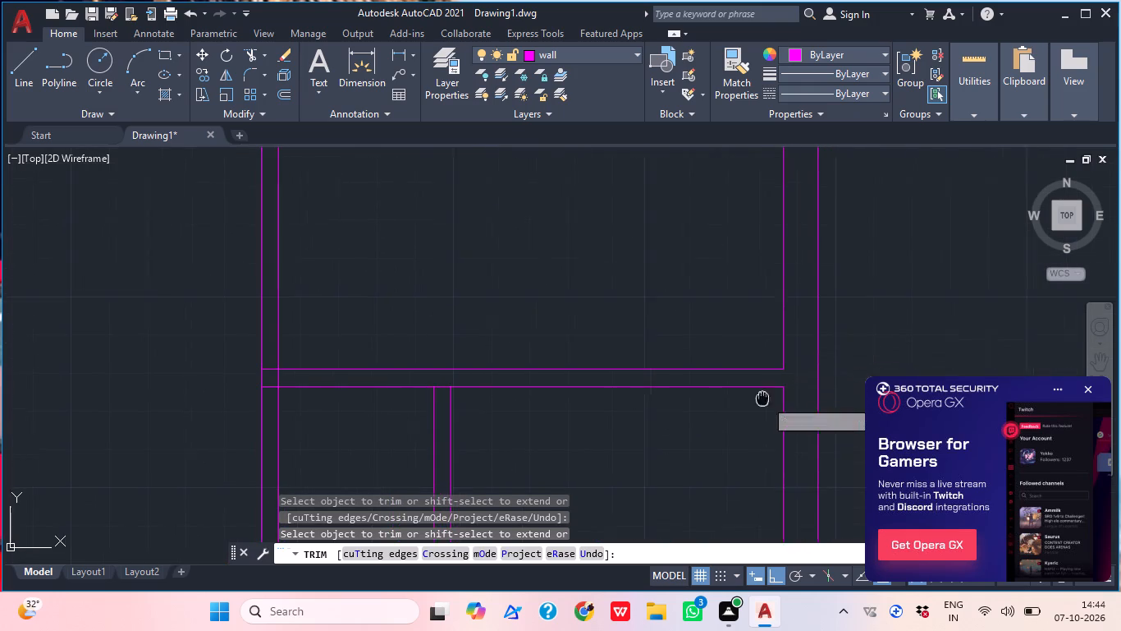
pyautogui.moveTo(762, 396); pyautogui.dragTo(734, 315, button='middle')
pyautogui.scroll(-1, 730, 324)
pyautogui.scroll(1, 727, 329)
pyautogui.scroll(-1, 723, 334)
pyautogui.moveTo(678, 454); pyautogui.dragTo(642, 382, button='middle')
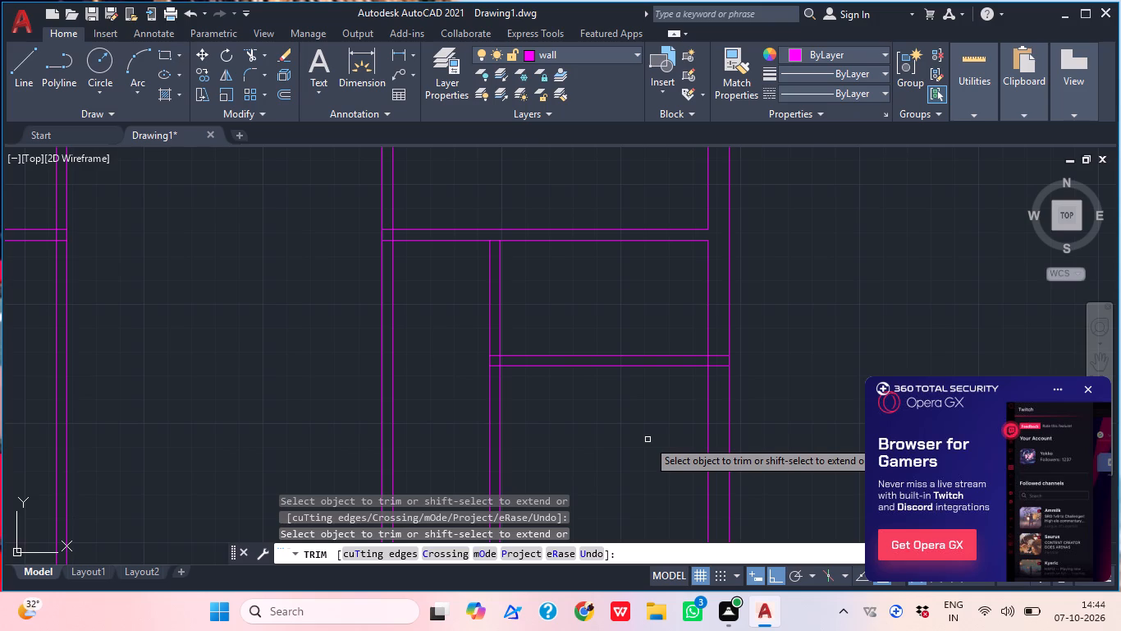
# Trim the overlapping lines where the upper left-hand rooms' short vertical partition meets the horizontal partition below, opening the T-junction.
pyautogui.press('Escape')
pyautogui.scroll(-2, 640, 421)
pyautogui.moveTo(612, 412); pyautogui.dragTo(626, 357, button='middle')
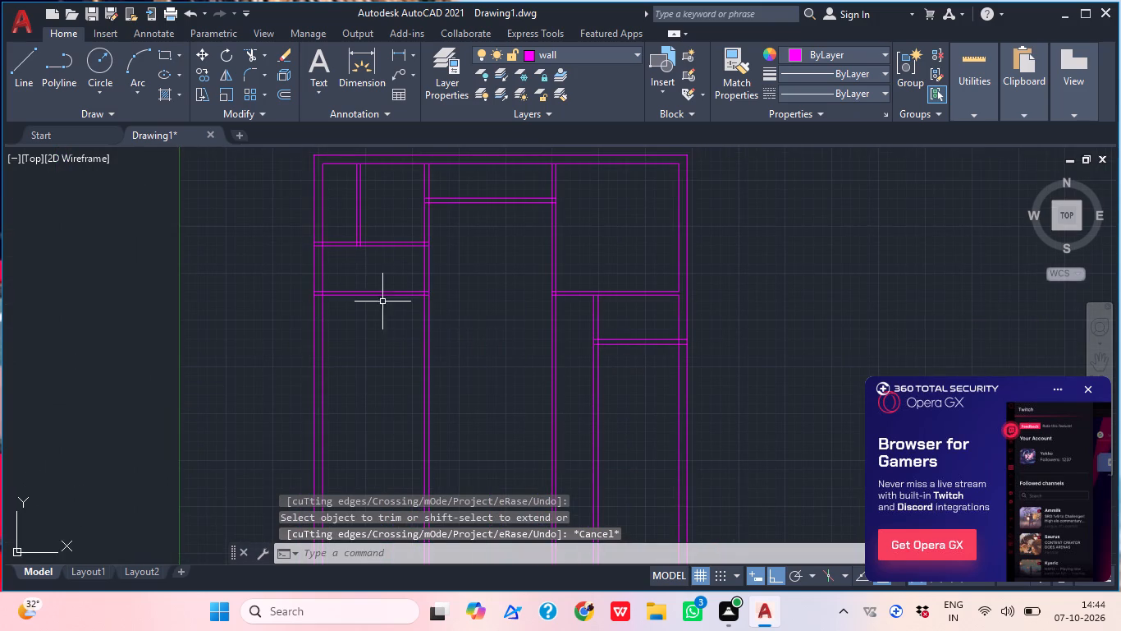
pyautogui.moveTo(365, 295); pyautogui.dragTo(409, 296, button='middle')
pyautogui.moveTo(583, 221); pyautogui.dragTo(553, 302, button='middle')
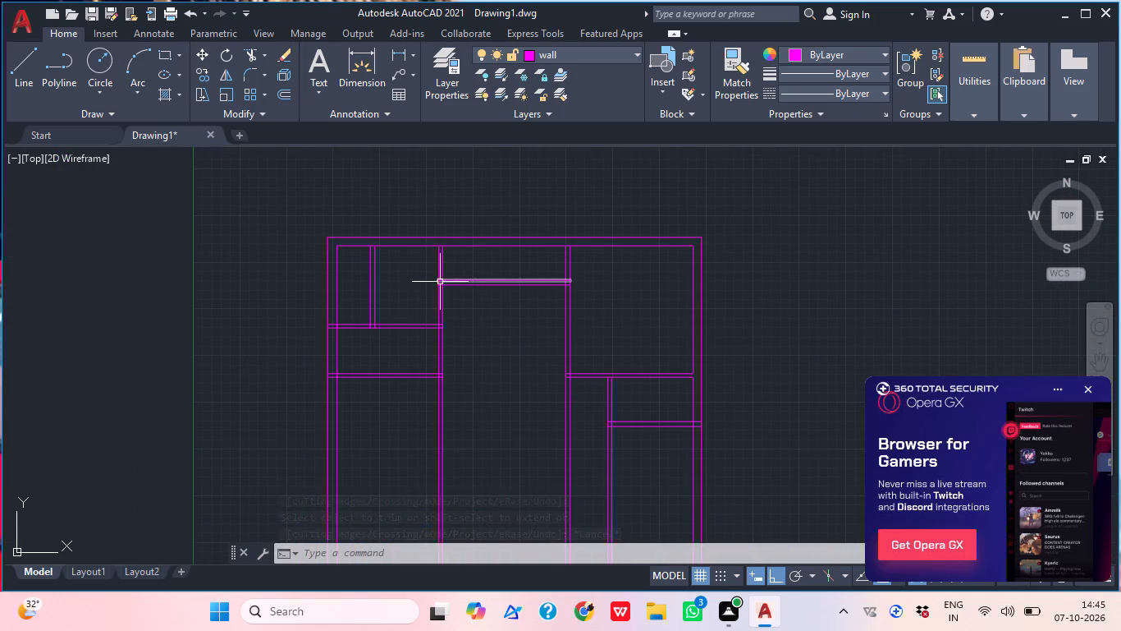
pyautogui.middleClick(446, 313)
pyautogui.scroll(2, 446, 313)
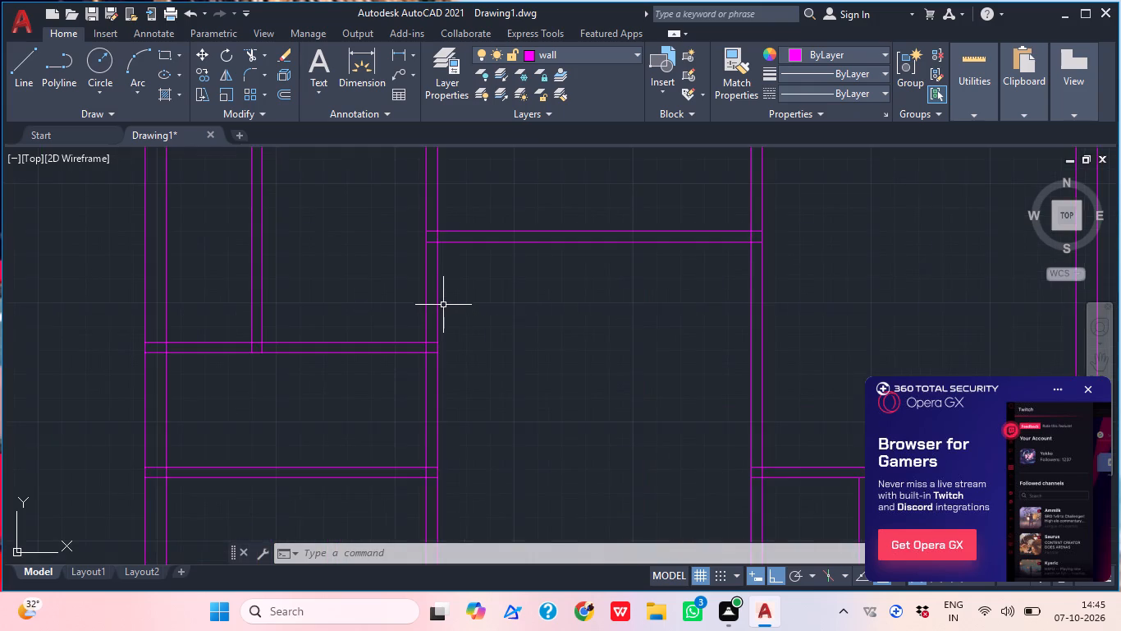
pyautogui.moveTo(442, 303); pyautogui.dragTo(458, 324, button='middle')
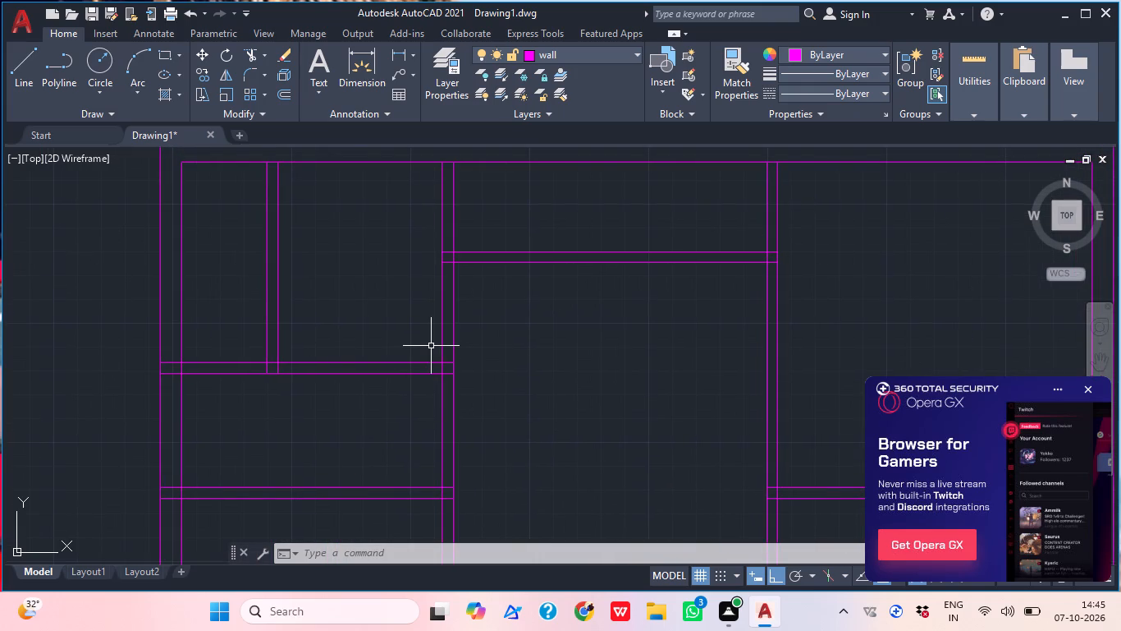
pyautogui.moveTo(356, 336); pyautogui.dragTo(399, 326, button='middle')
pyautogui.scroll(1, 350, 382)
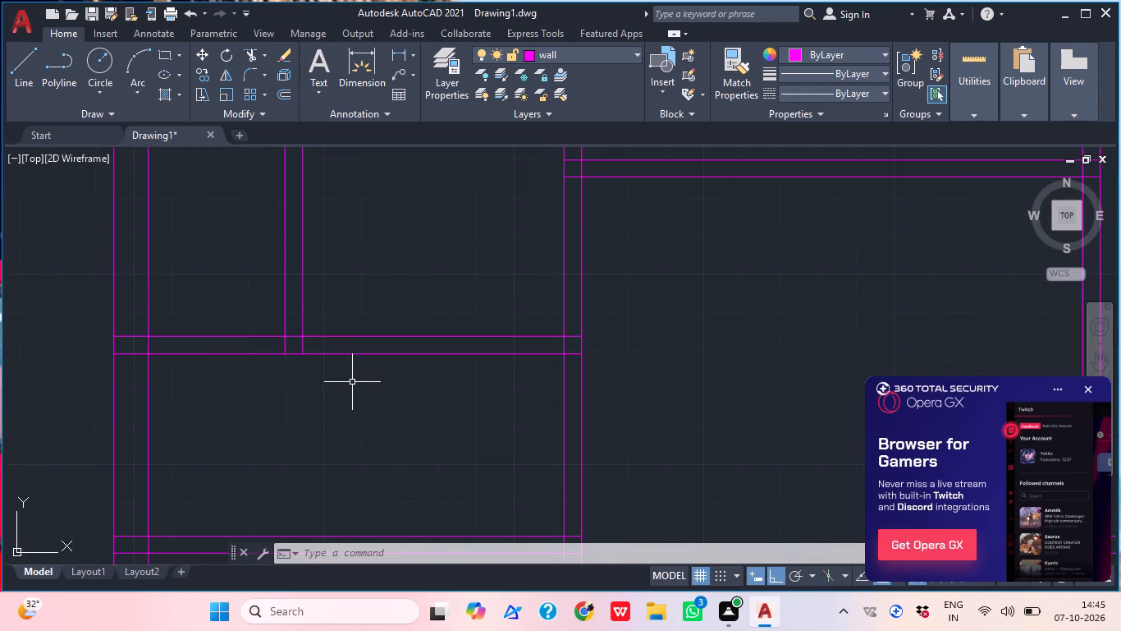
pyautogui.press('t')
pyautogui.press('r')
pyautogui.press('space')
pyautogui.scroll(5, 292, 363)
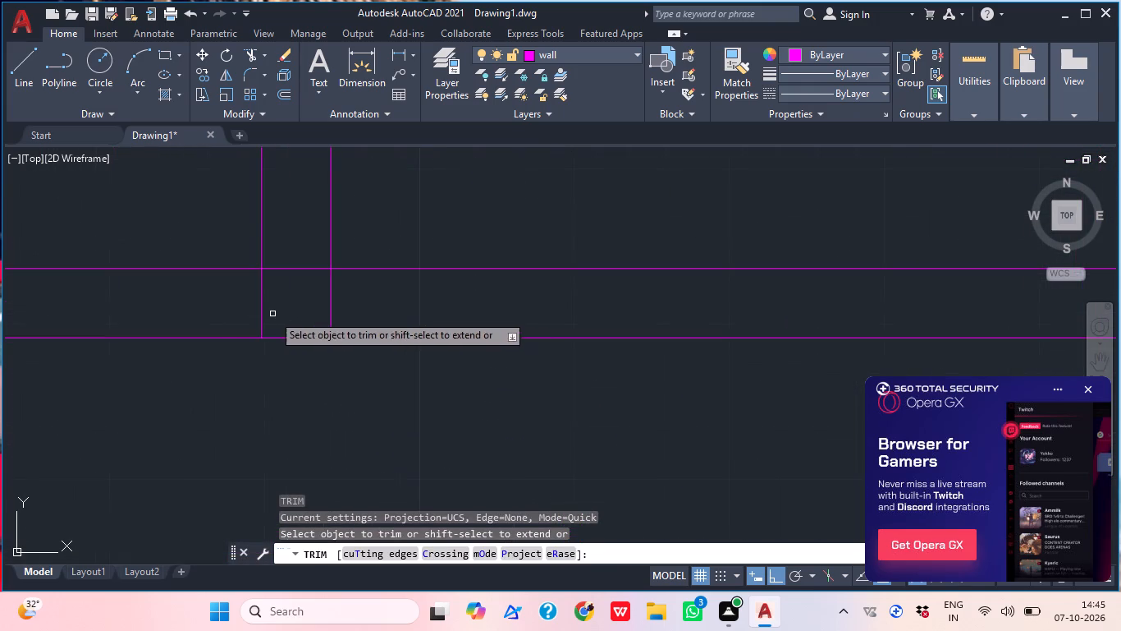
pyautogui.moveTo(268, 313); pyautogui.dragTo(259, 310)
pyautogui.click(232, 302)
pyautogui.click(286, 302)
pyautogui.click(355, 311)
pyautogui.moveTo(327, 309); pyautogui.dragTo(323, 302)
pyautogui.click(298, 253)
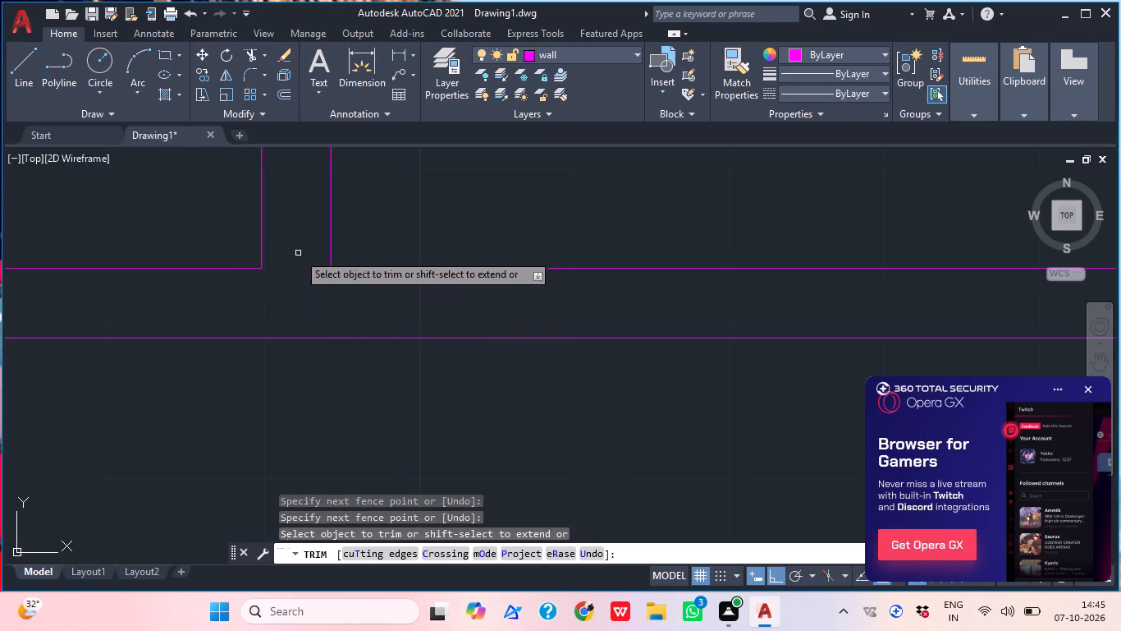
pyautogui.scroll(-3, 313, 265)
pyautogui.scroll(-3, 388, 265)
pyautogui.scroll(3, 443, 274)
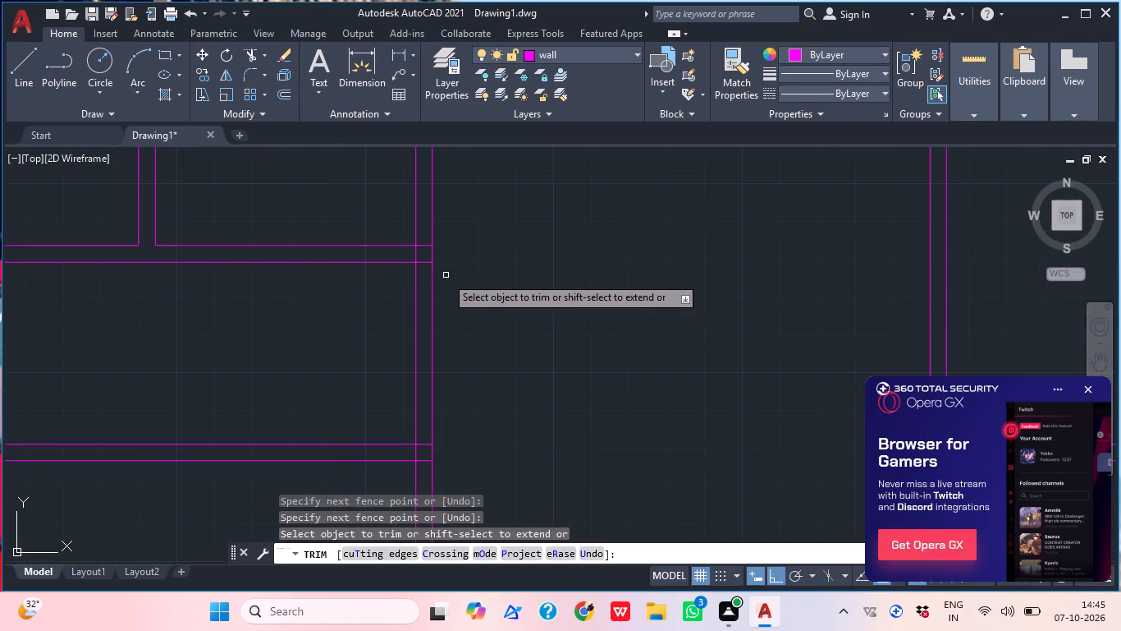
pyautogui.scroll(-2, 442, 242)
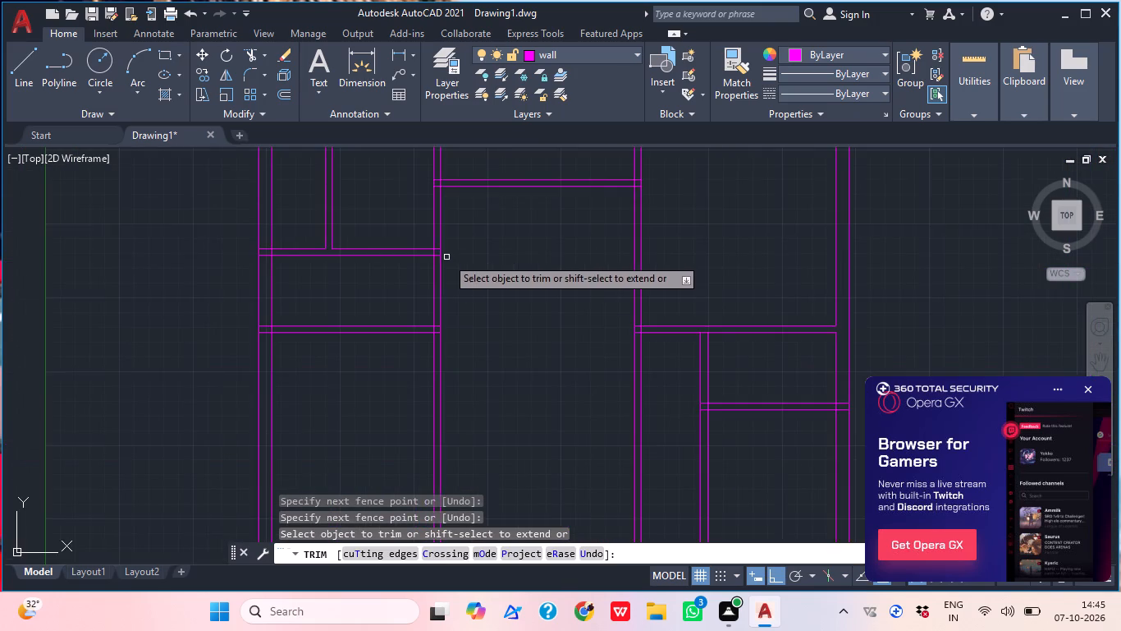
pyautogui.moveTo(446, 267); pyautogui.dragTo(439, 312, button='middle')
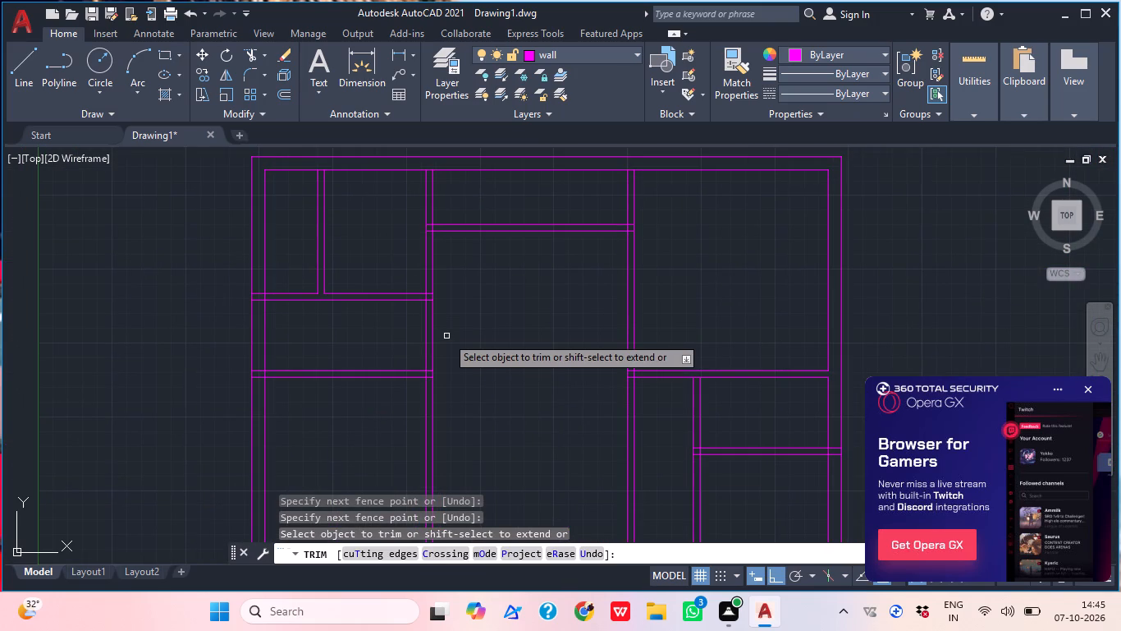
pyautogui.press('Escape')
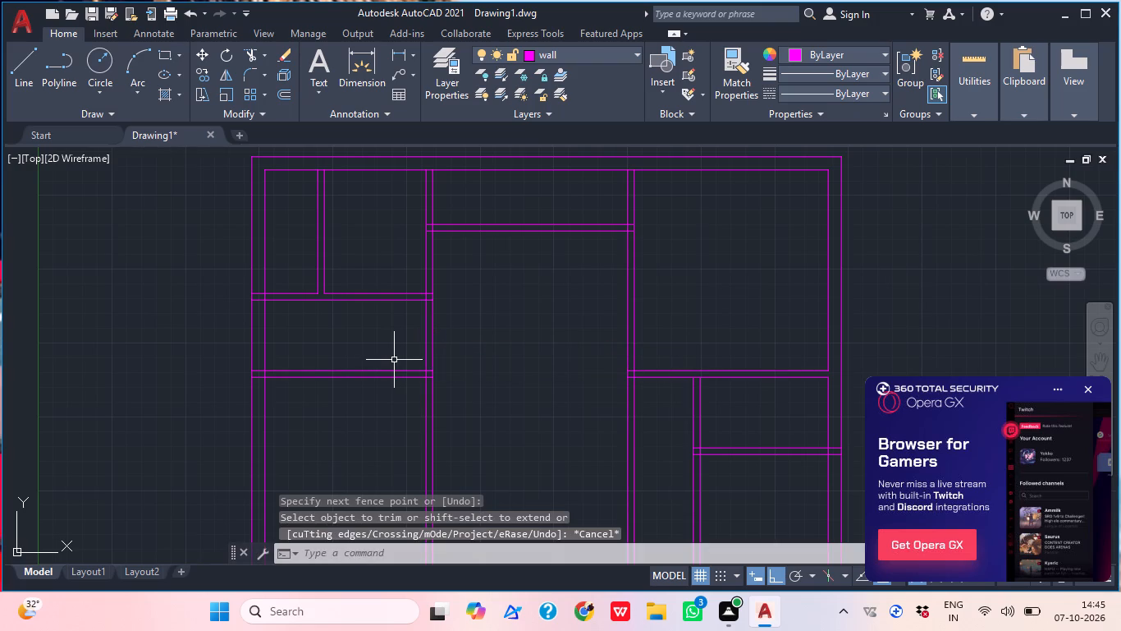
# Offset the left outer wall's inner line 11'9" inward toward the middle of the plan.
pyautogui.press('o')
pyautogui.press('space')
pyautogui.scroll(-1, 398, 385)
pyautogui.moveTo(392, 404); pyautogui.dragTo(396, 360, button='middle')
pyautogui.scroll(1, 374, 374)
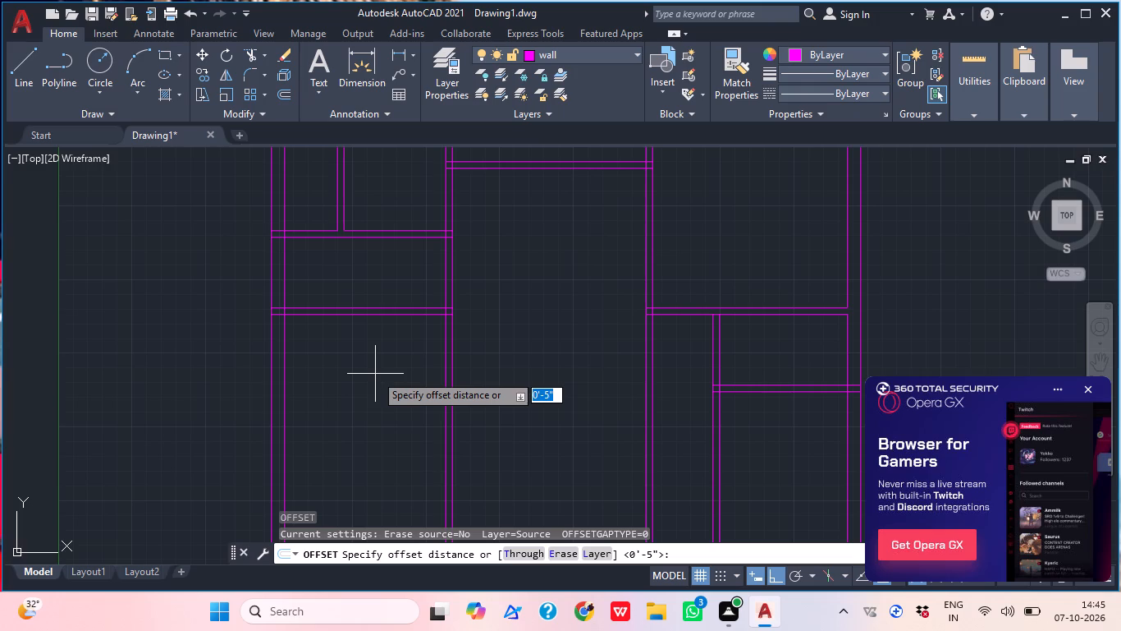
pyautogui.write('11')
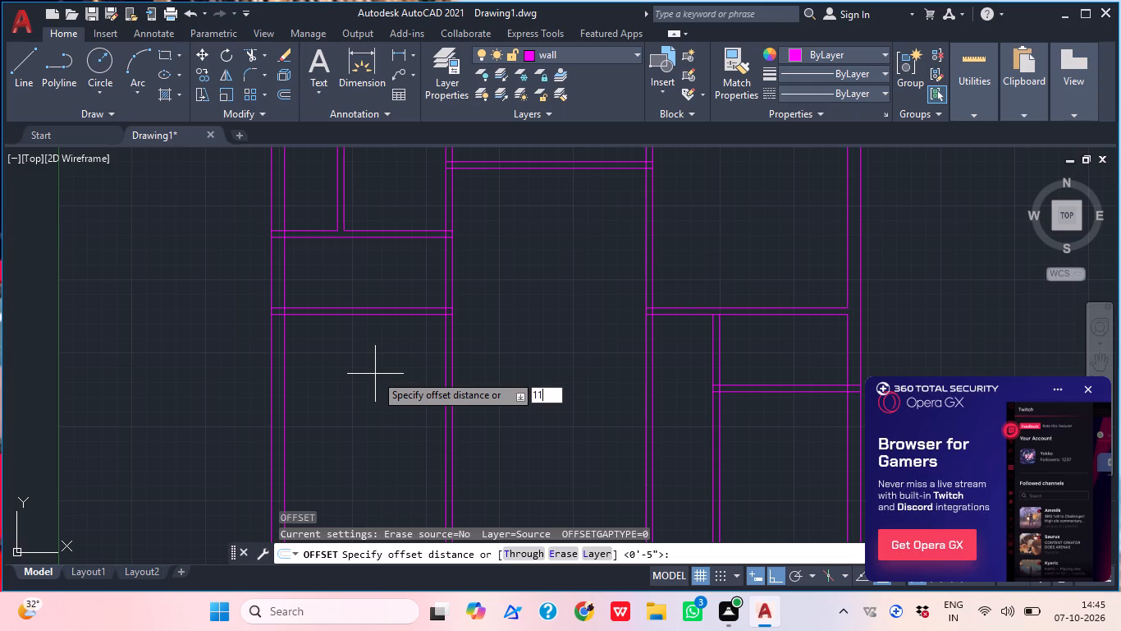
pyautogui.write('\'9"')
pyautogui.press('Return')
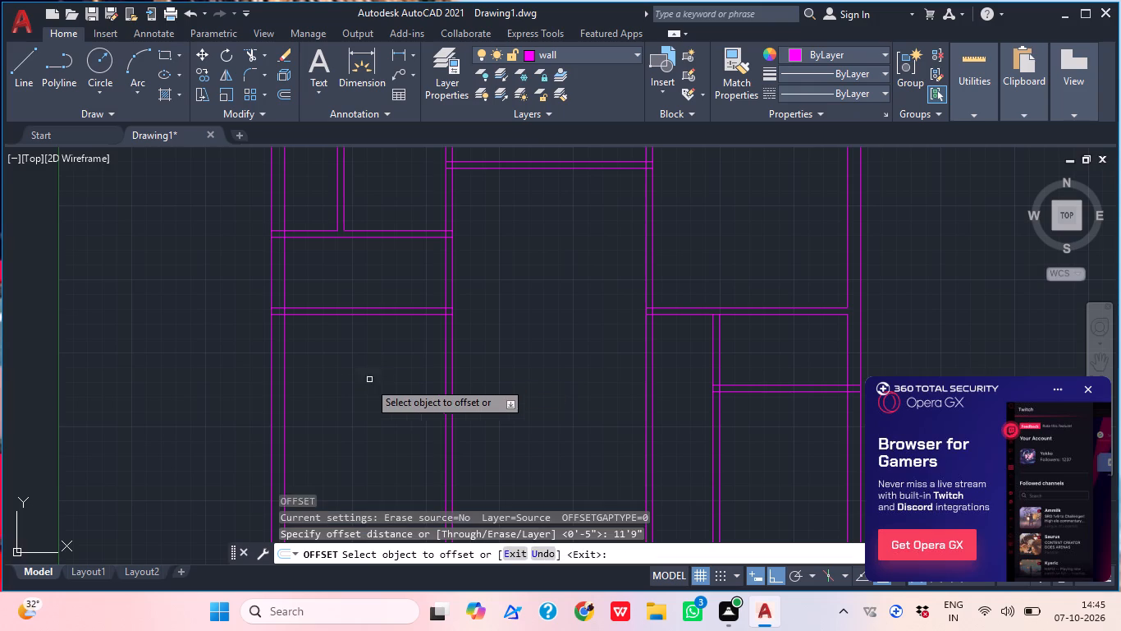
pyautogui.moveTo(283, 395); pyautogui.dragTo(294, 397)
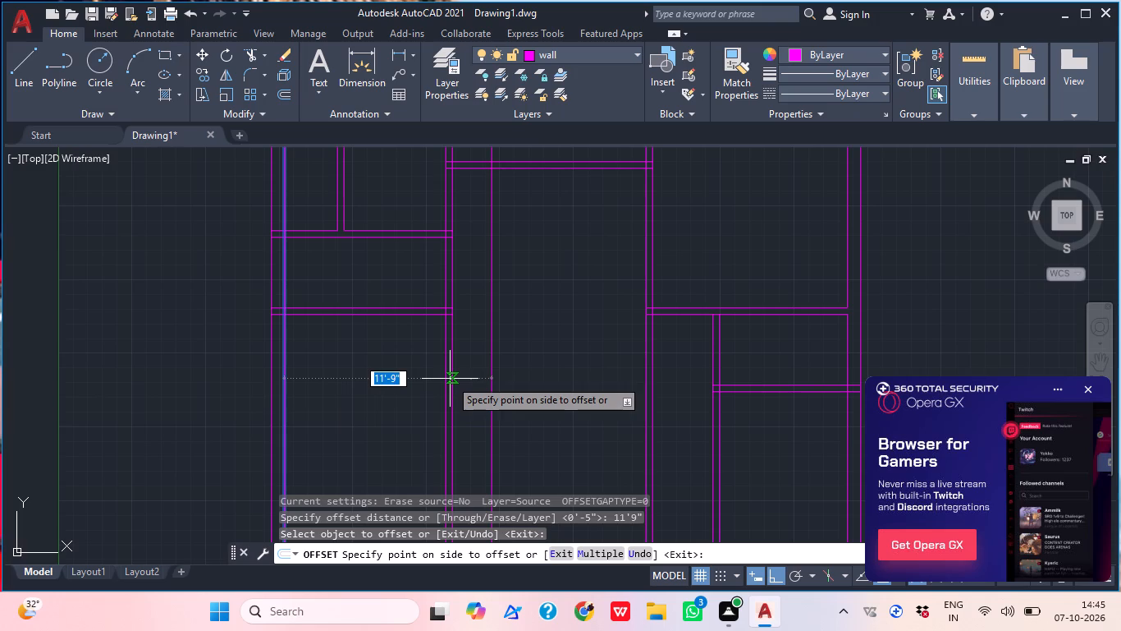
pyautogui.click(450, 379)
pyautogui.moveTo(452, 311); pyautogui.dragTo(437, 374, button='middle')
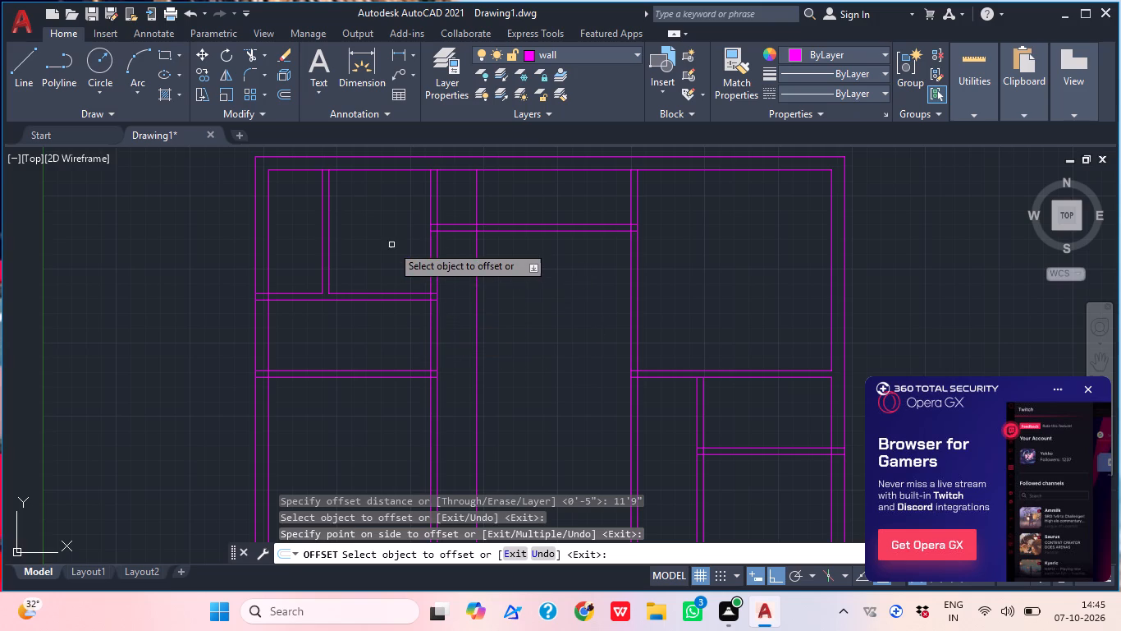
pyautogui.press('Escape')
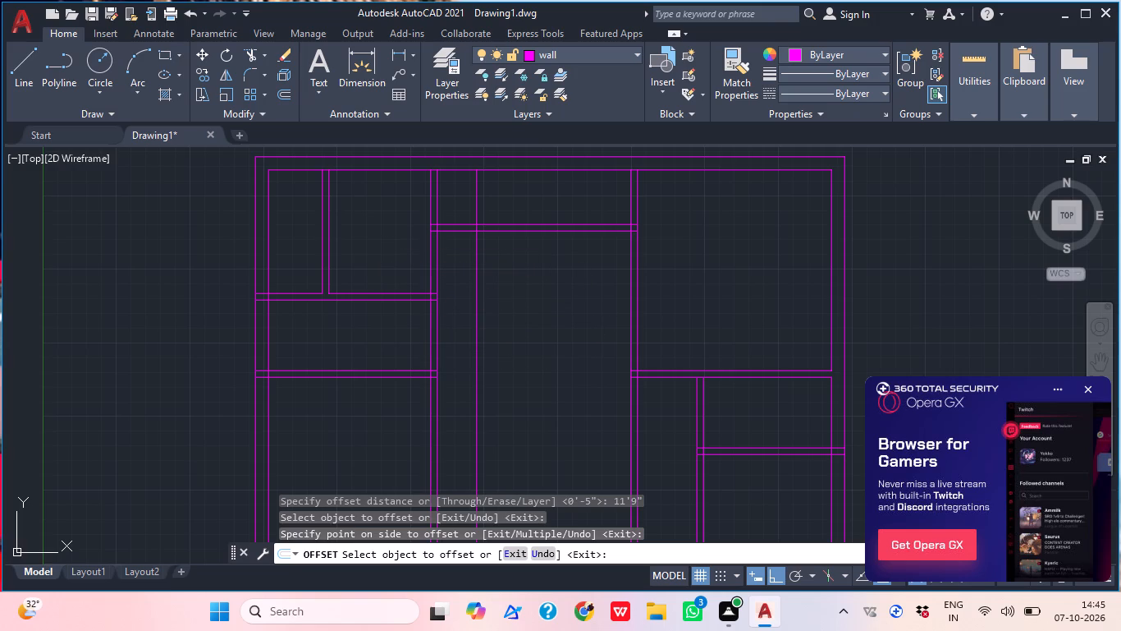
# Use Quick measure to check the sizes of the two small rooms in the plan's upper-left corner.
pyautogui.click(994, 98)
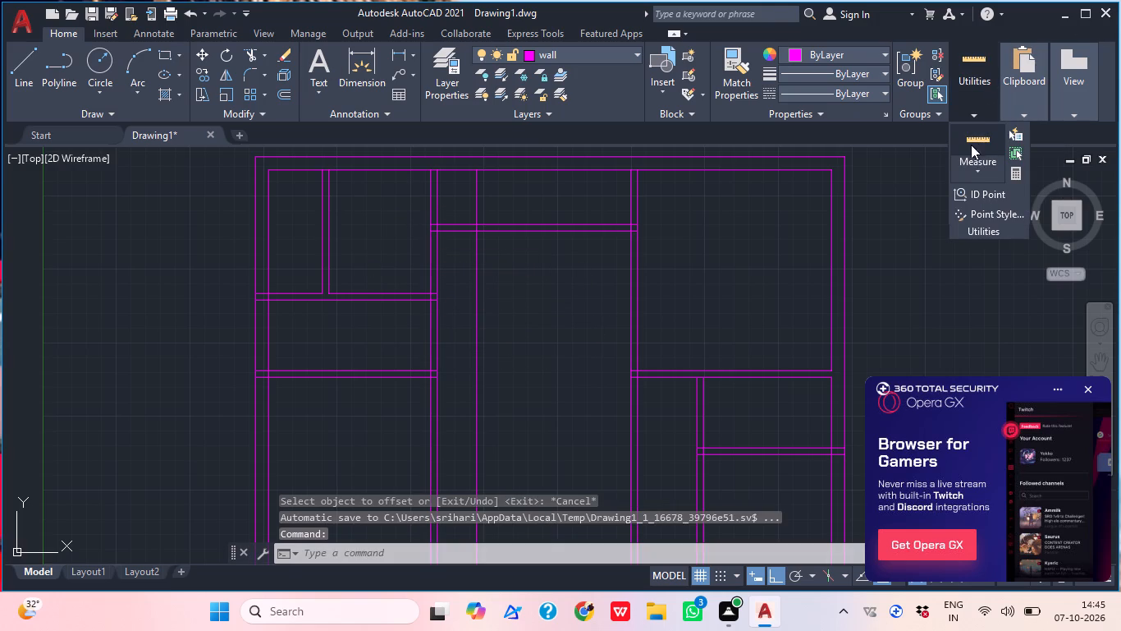
pyautogui.click(968, 166)
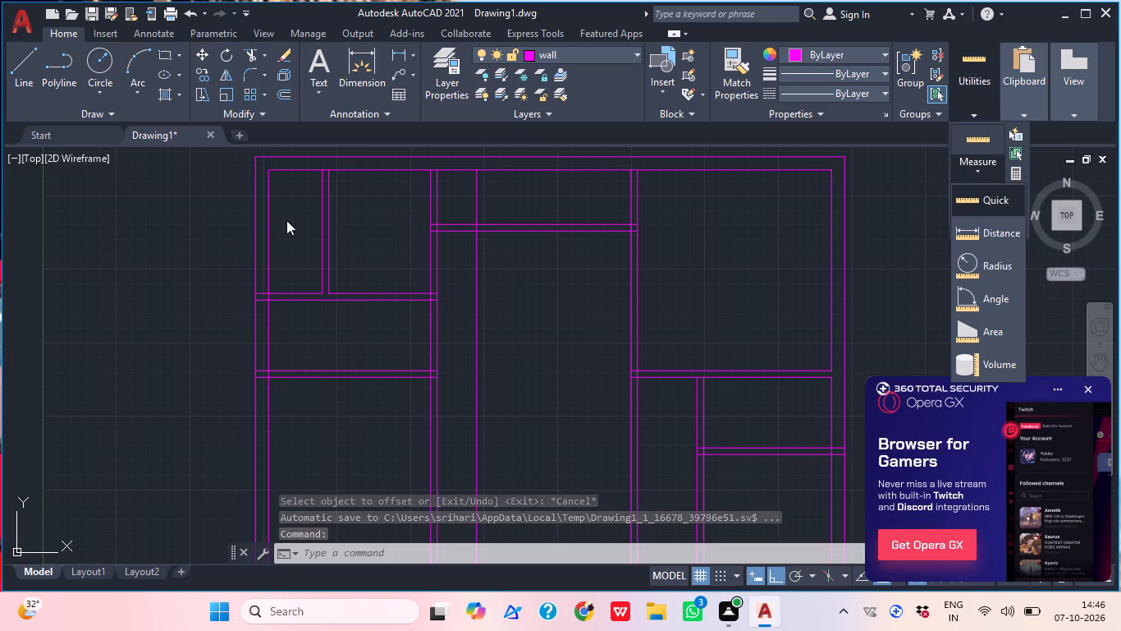
pyautogui.click(999, 189)
pyautogui.scroll(2, 287, 247)
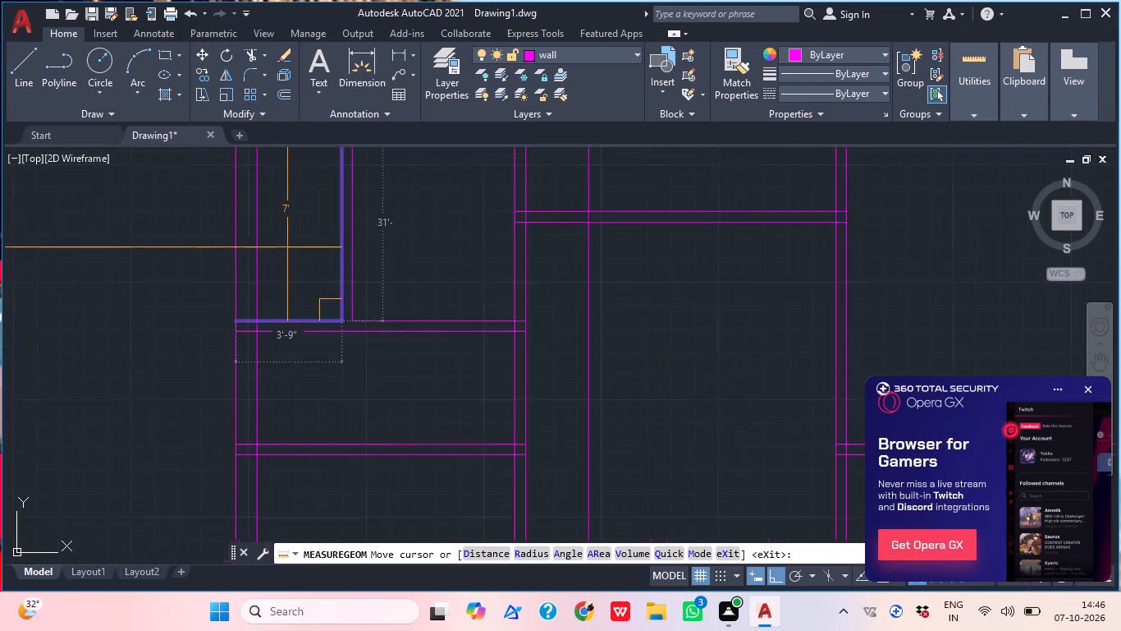
pyautogui.scroll(-6, 279, 270)
pyautogui.scroll(2, 282, 274)
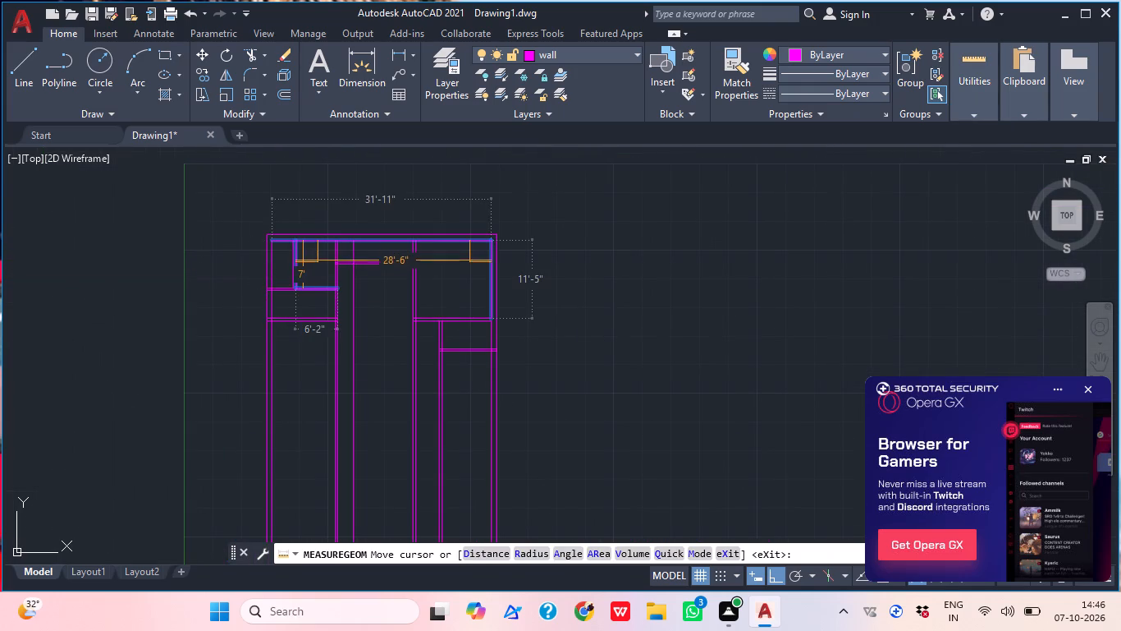
pyautogui.scroll(6, 324, 270)
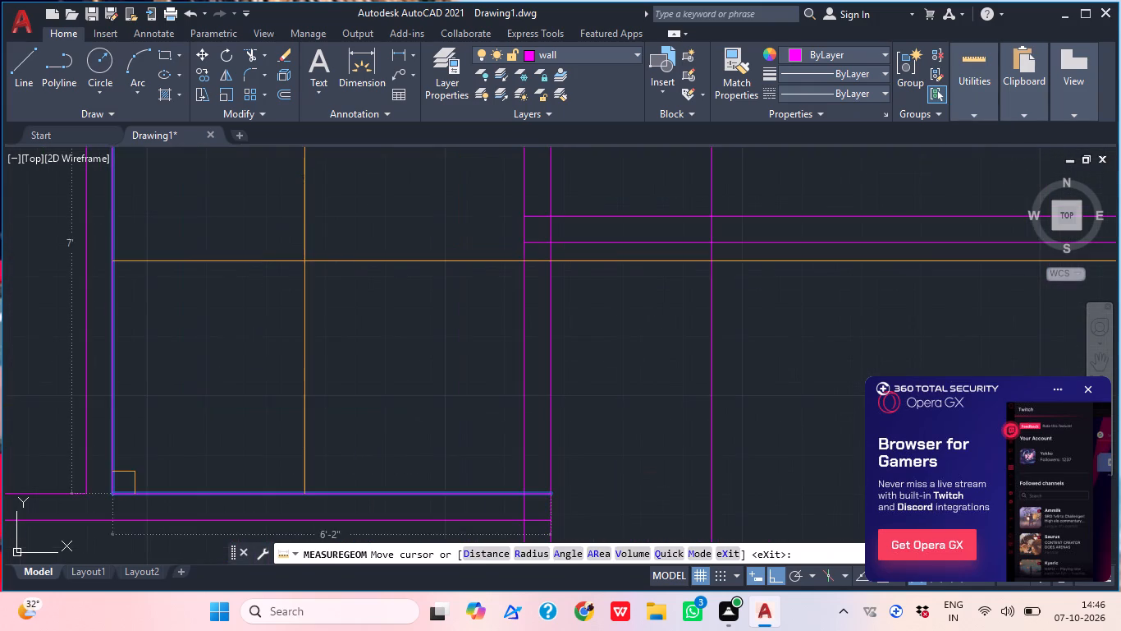
pyautogui.scroll(-3, 304, 261)
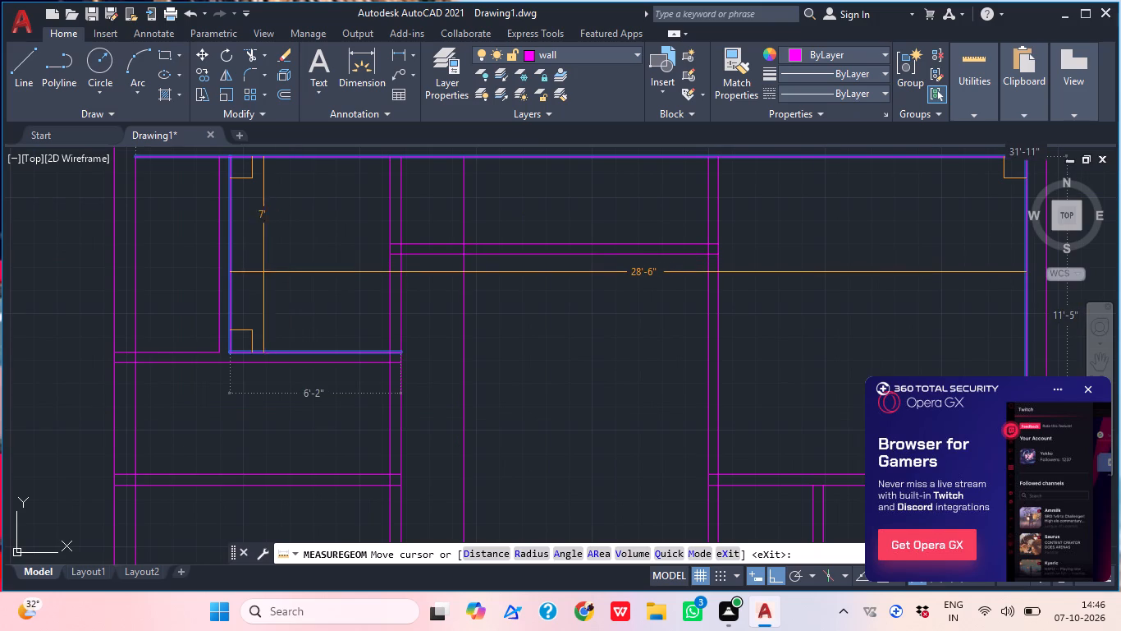
pyautogui.moveTo(298, 288); pyautogui.dragTo(355, 357, button='middle')
pyautogui.scroll(4, 328, 336)
pyautogui.scroll(-6, 330, 333)
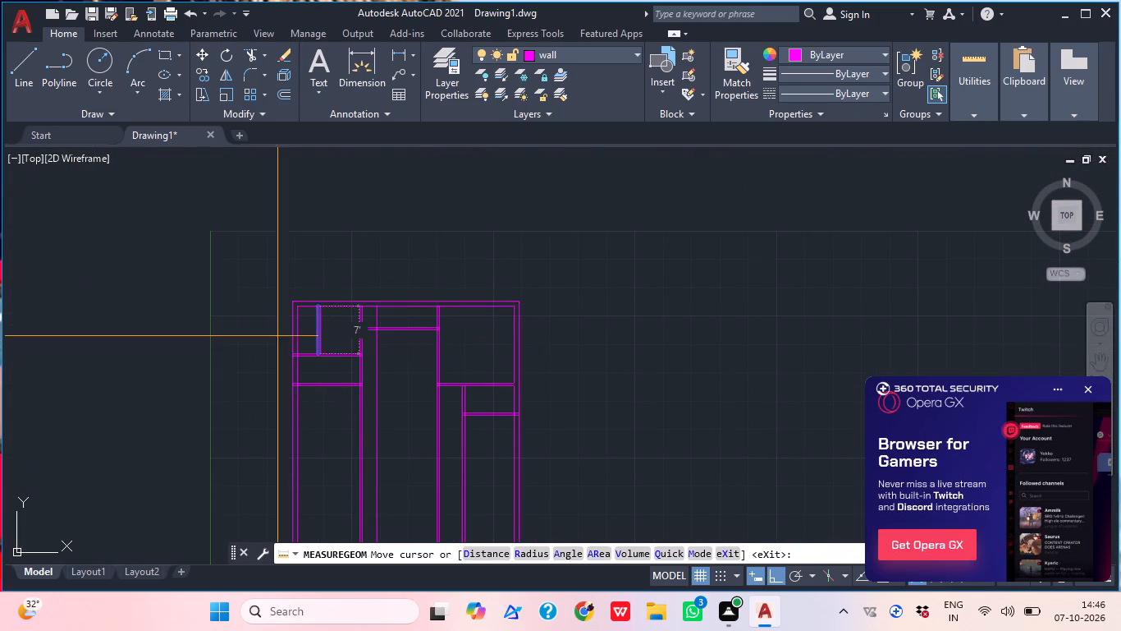
pyautogui.scroll(5, 291, 329)
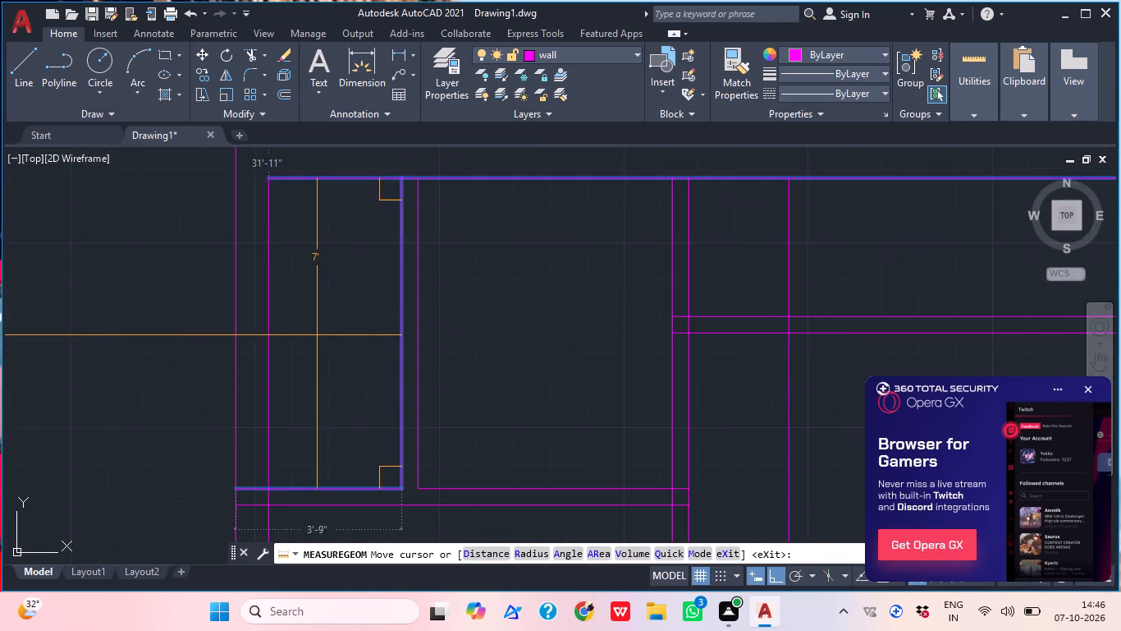
pyautogui.scroll(1, 317, 335)
pyautogui.scroll(-1, 318, 334)
pyautogui.scroll(1, 318, 334)
pyautogui.scroll(-3, 318, 334)
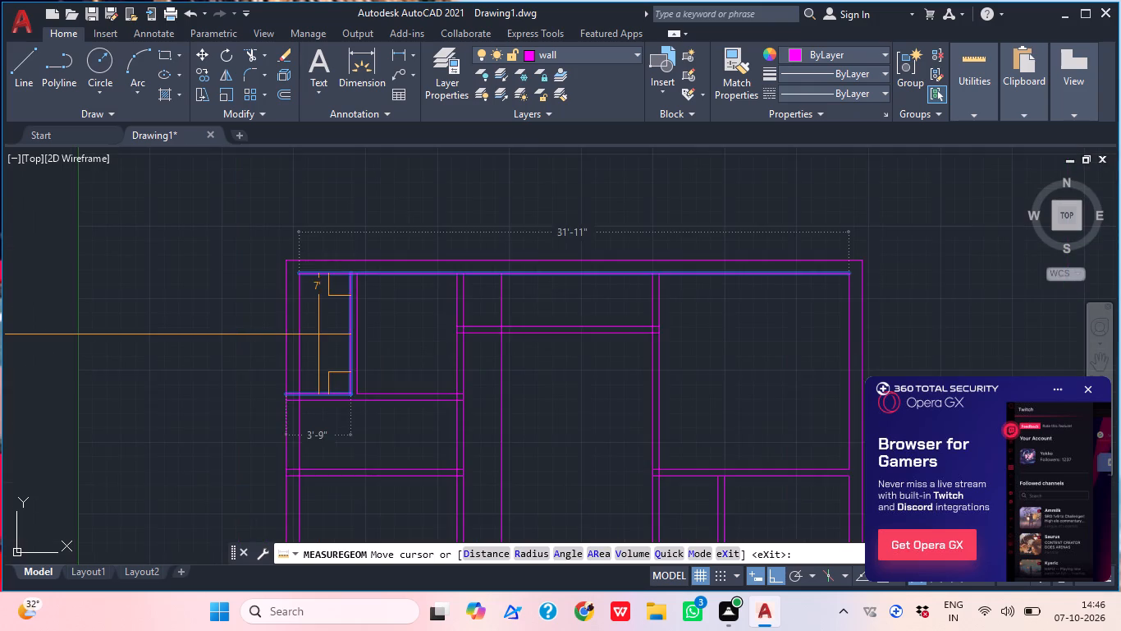
pyautogui.scroll(1, 318, 334)
pyautogui.scroll(-2, 318, 334)
pyautogui.press('Escape')
# Add a horizontal linear dimension across the narrow upper-left corner room, between its inner wall faces, placed inside the room.
pyautogui.moveTo(335, 377); pyautogui.dragTo(321, 368, button='middle')
pyautogui.scroll(1, 351, 357)
pyautogui.moveTo(326, 352); pyautogui.dragTo(364, 384, button='middle')
pyautogui.scroll(1, 364, 382)
pyautogui.scroll(-3, 357, 377)
pyautogui.scroll(2, 362, 366)
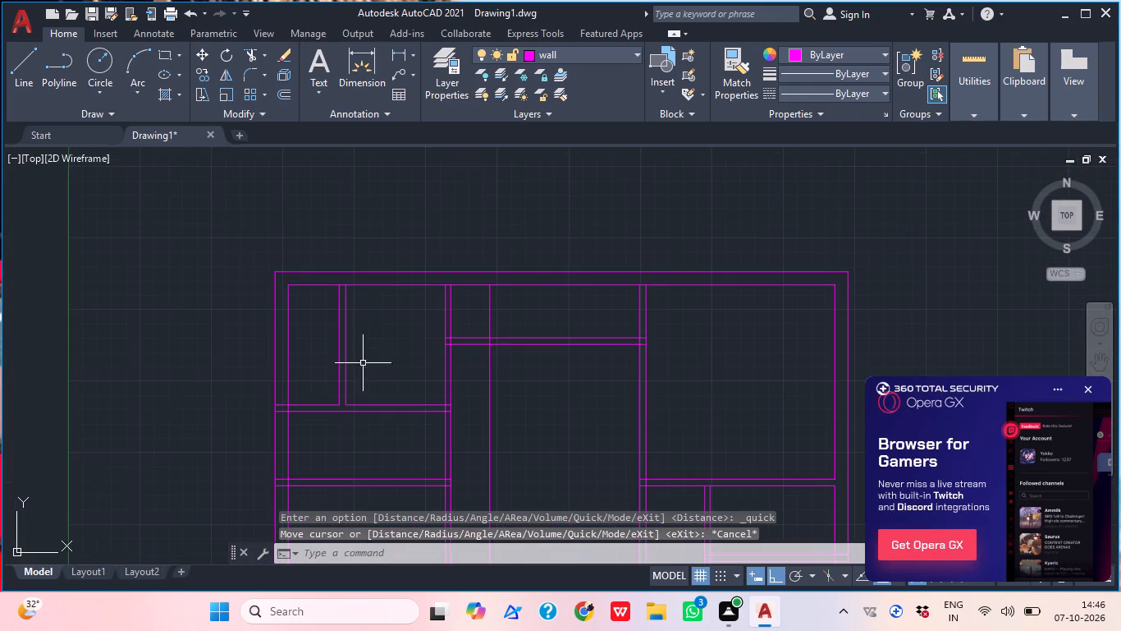
pyautogui.moveTo(421, 412); pyautogui.dragTo(391, 388, button='middle')
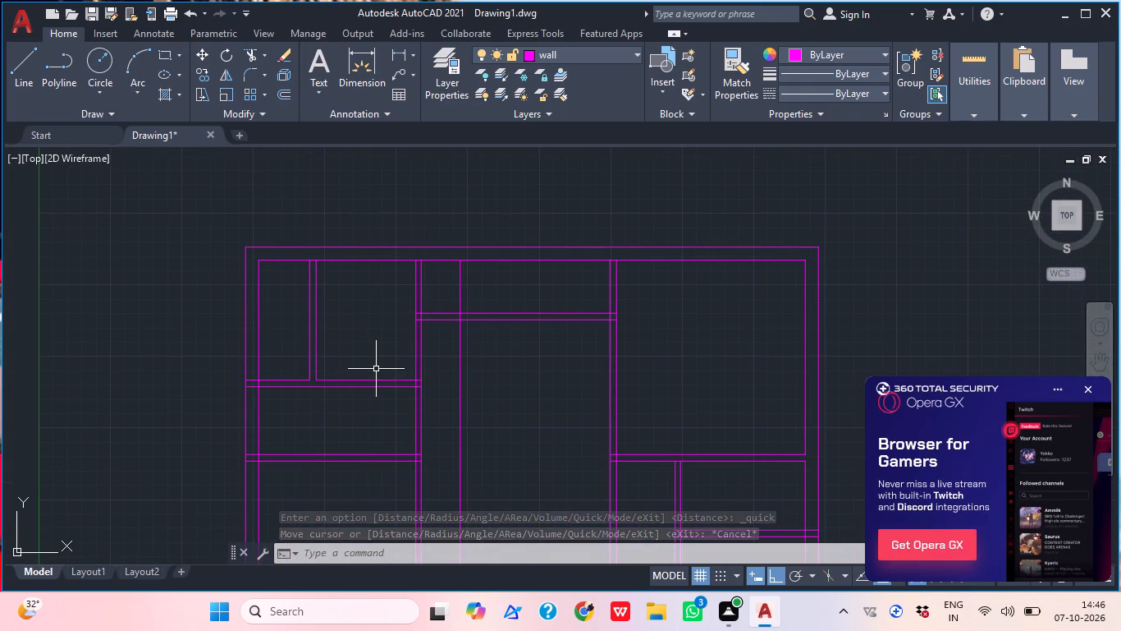
pyautogui.click(398, 58)
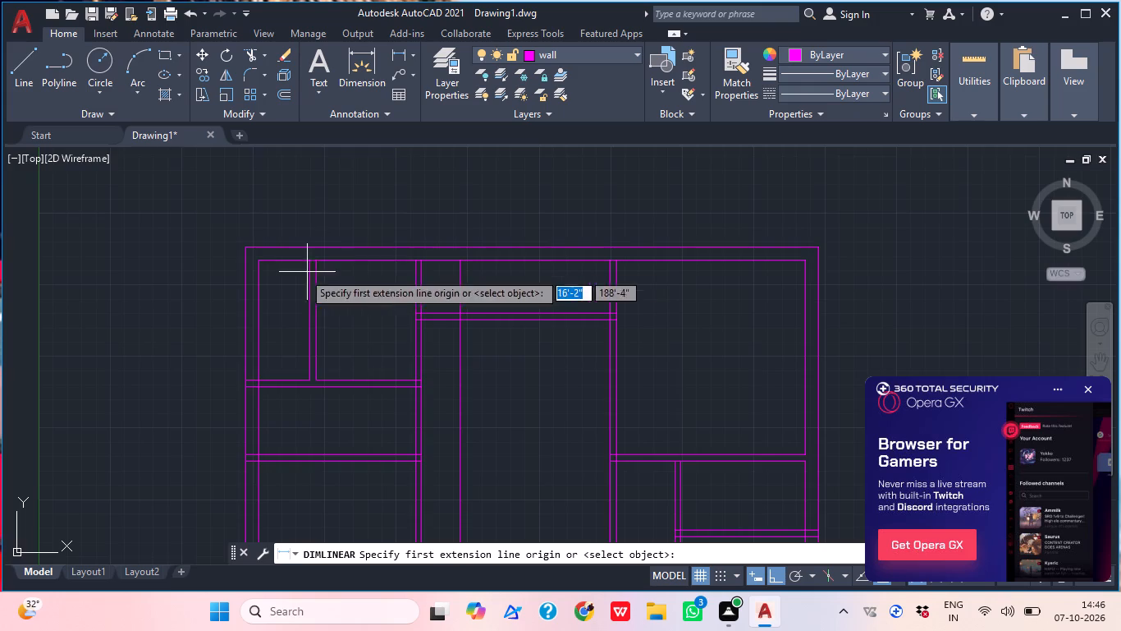
pyautogui.scroll(2, 254, 265)
pyautogui.click(264, 253)
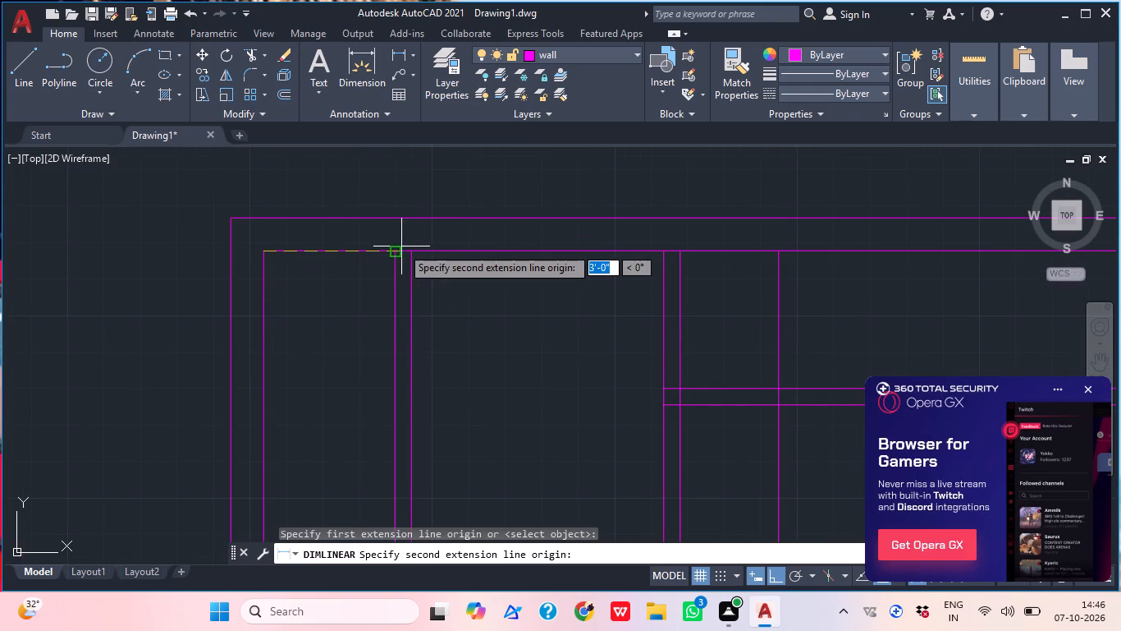
pyautogui.click(396, 251)
pyautogui.click(377, 311)
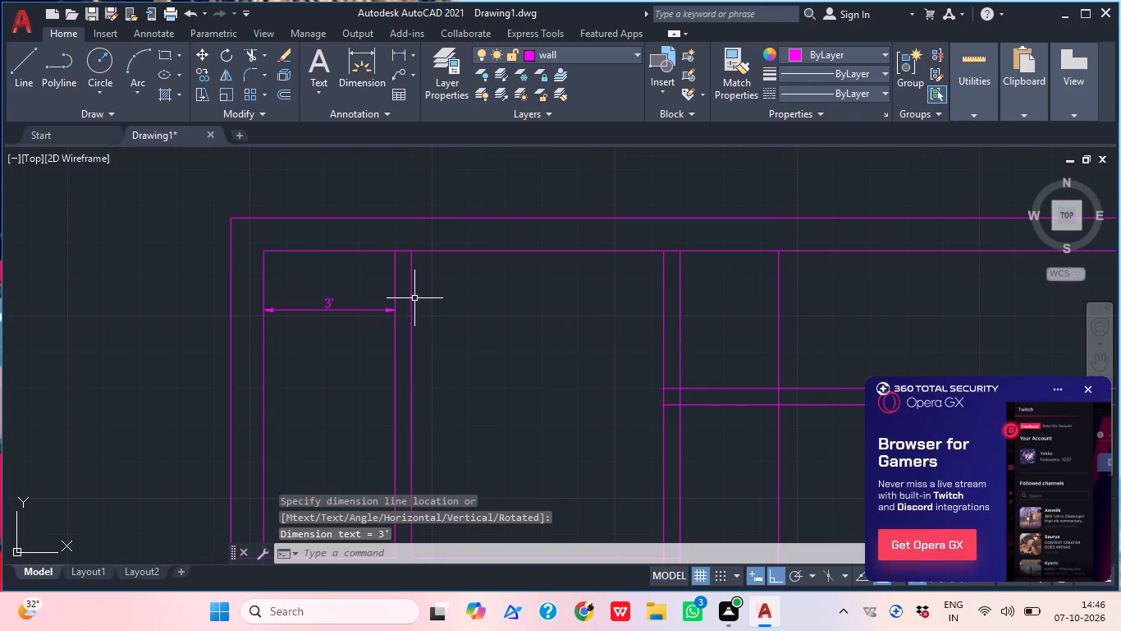
# Add a vertical linear dimension inside the narrow upper-left room, from its top inner corner to the horizontal partition below.
pyautogui.click(396, 50)
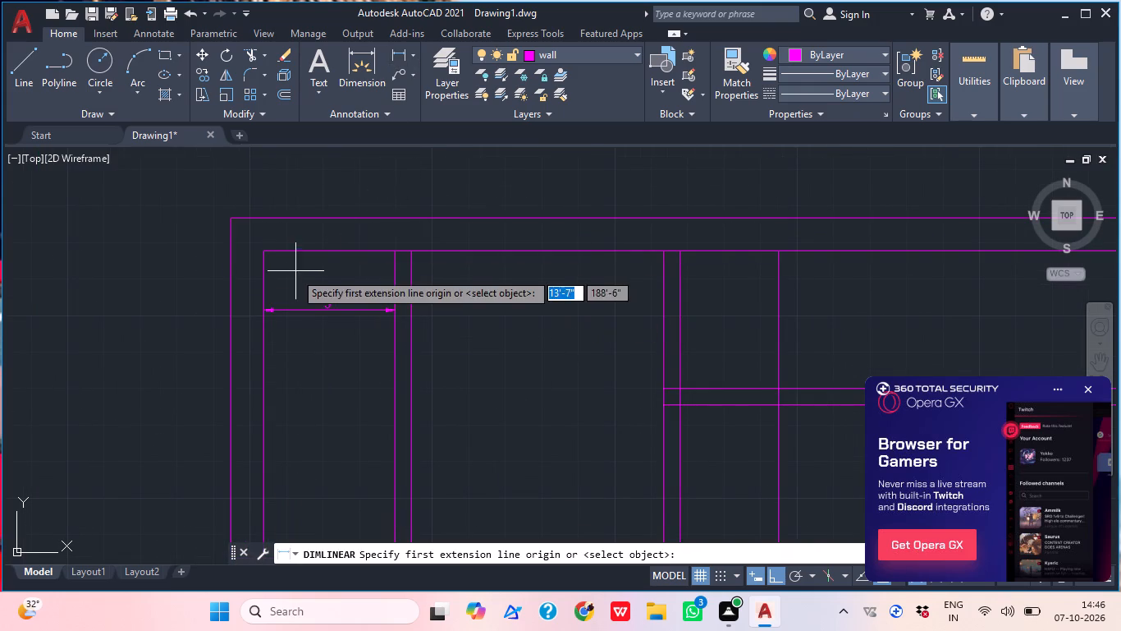
pyautogui.click(265, 252)
pyautogui.scroll(-2, 282, 241)
pyautogui.scroll(3, 273, 344)
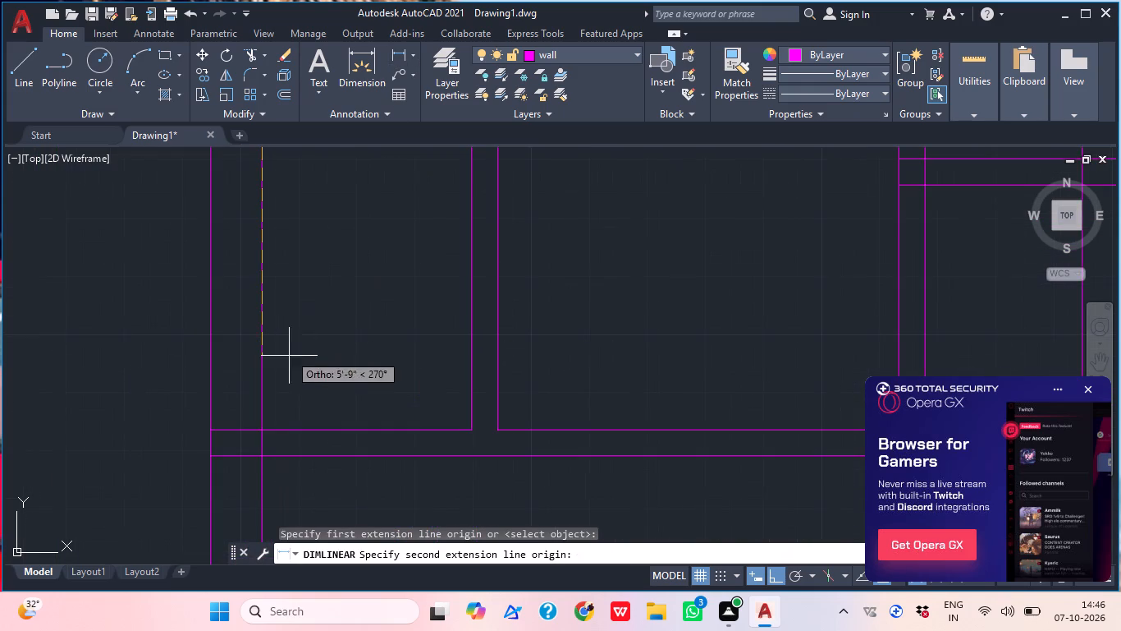
pyautogui.click(264, 434)
pyautogui.click(309, 423)
pyautogui.scroll(-1, 313, 405)
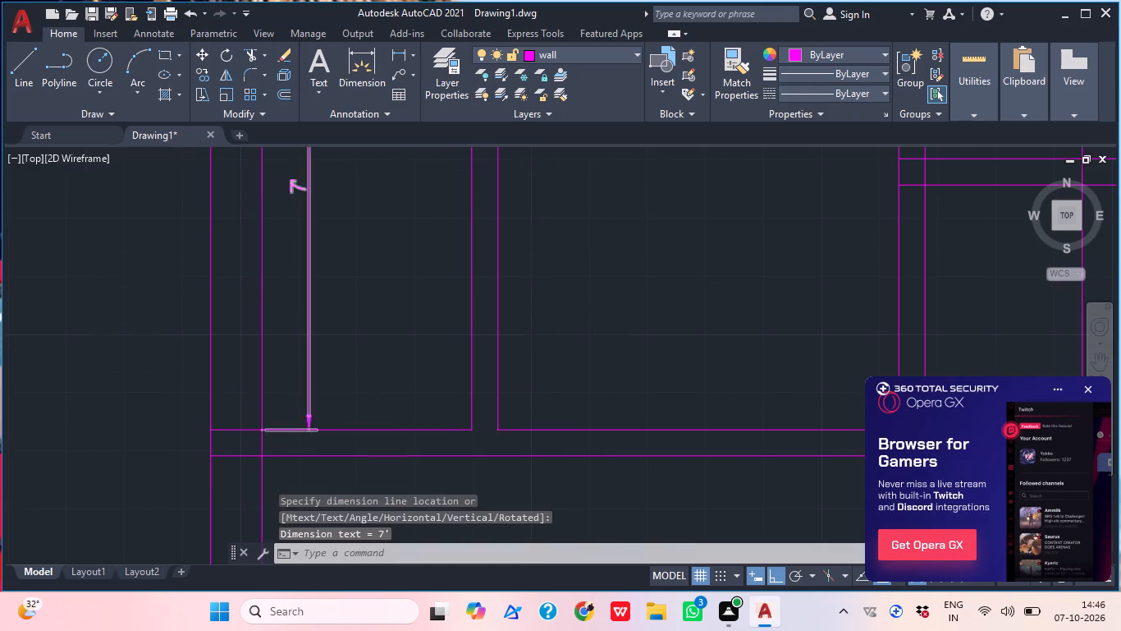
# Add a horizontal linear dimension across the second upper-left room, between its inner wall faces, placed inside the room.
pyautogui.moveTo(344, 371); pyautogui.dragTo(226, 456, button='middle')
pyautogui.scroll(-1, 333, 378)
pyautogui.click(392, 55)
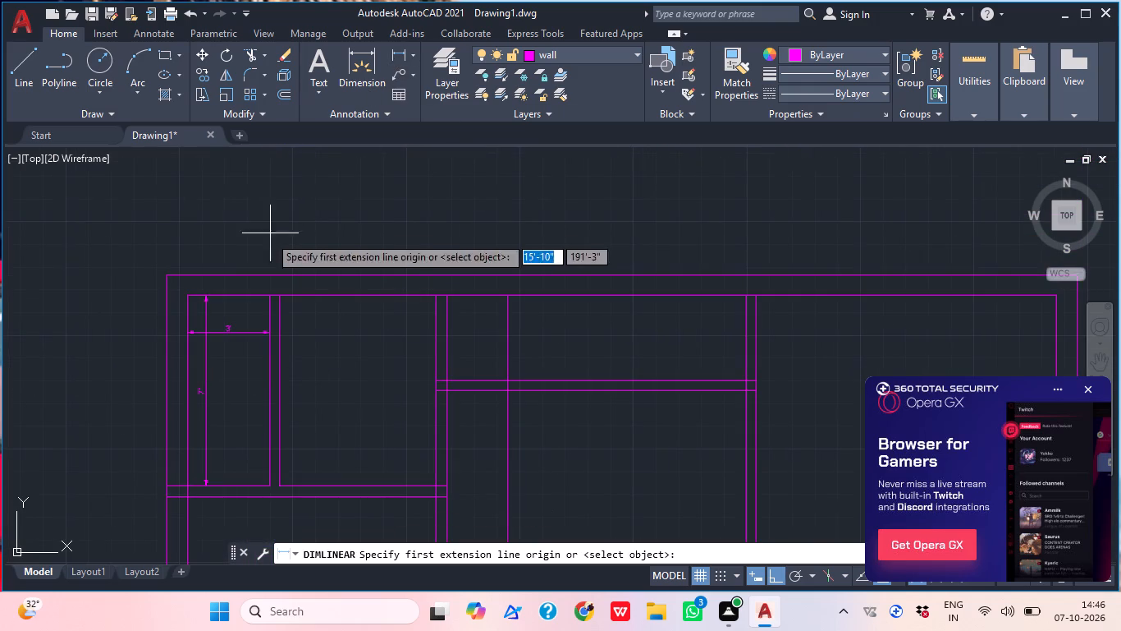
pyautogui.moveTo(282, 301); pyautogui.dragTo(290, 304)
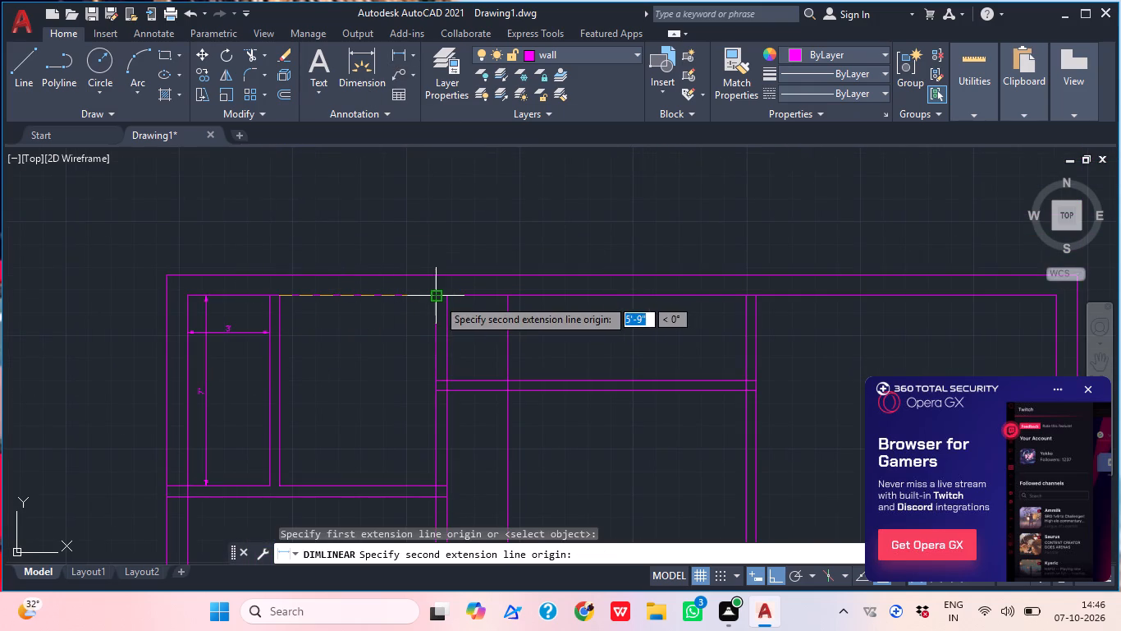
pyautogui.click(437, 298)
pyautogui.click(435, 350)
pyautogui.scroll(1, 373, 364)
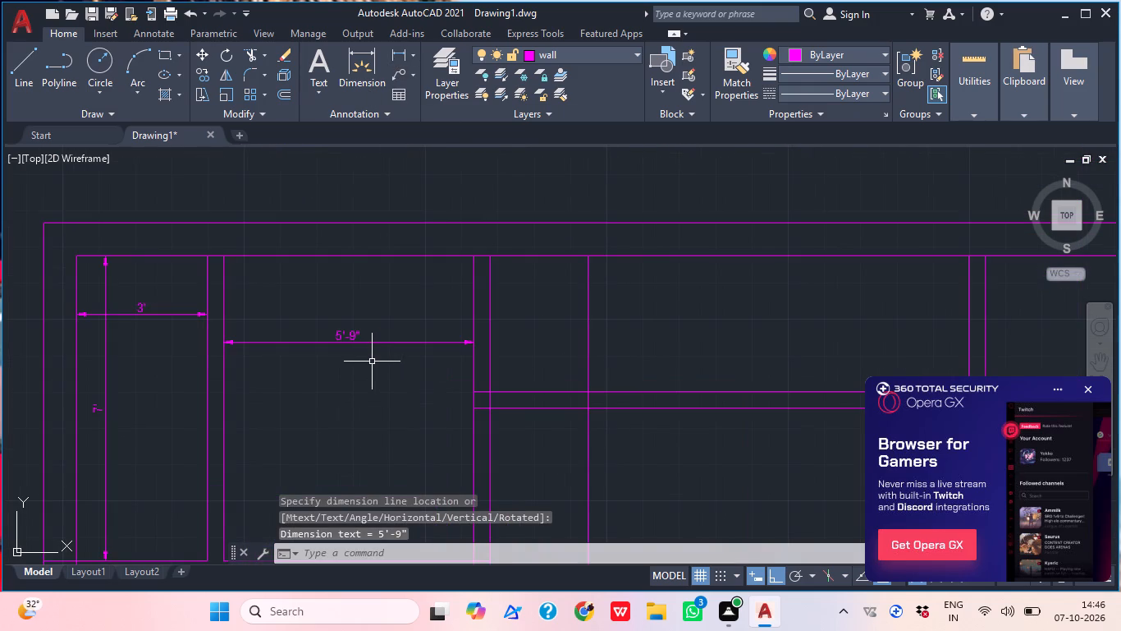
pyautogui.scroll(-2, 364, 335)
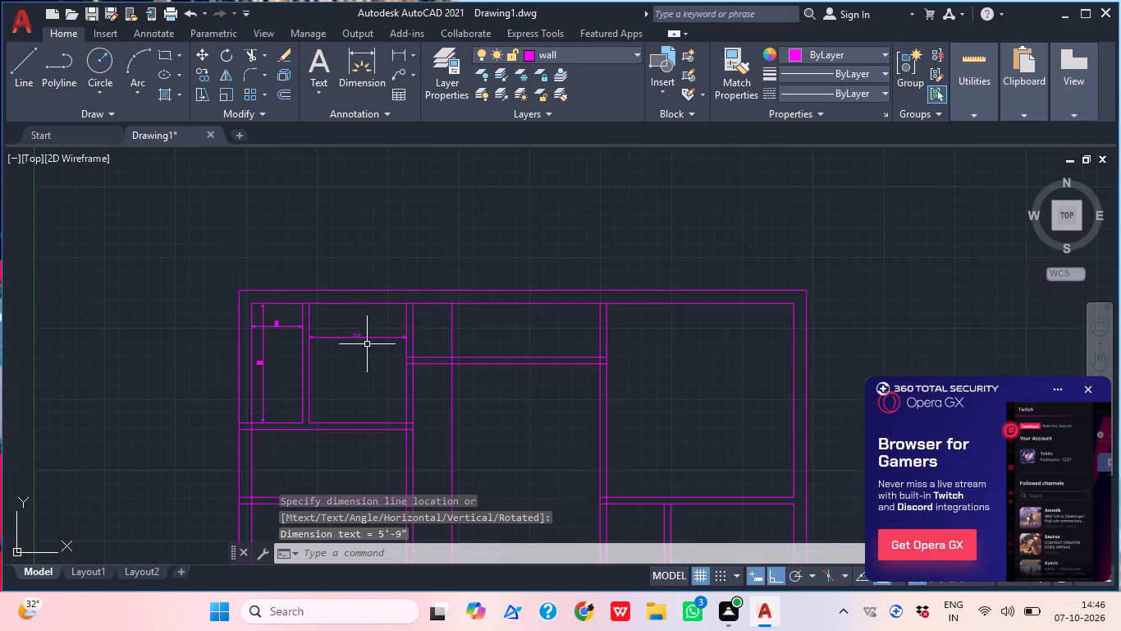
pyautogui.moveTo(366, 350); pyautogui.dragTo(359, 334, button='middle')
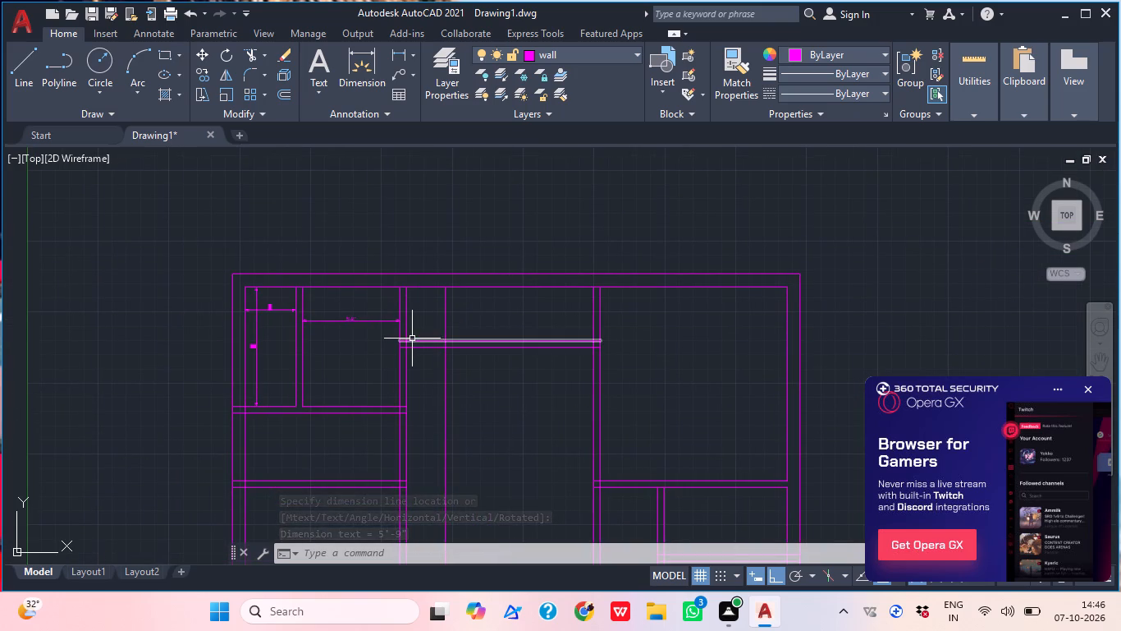
# Offset the lone vertical line right of the second room 4.5" to its right to give the wall its thickness.
pyautogui.press('Escape')
pyautogui.press('o')
pyautogui.press('space')
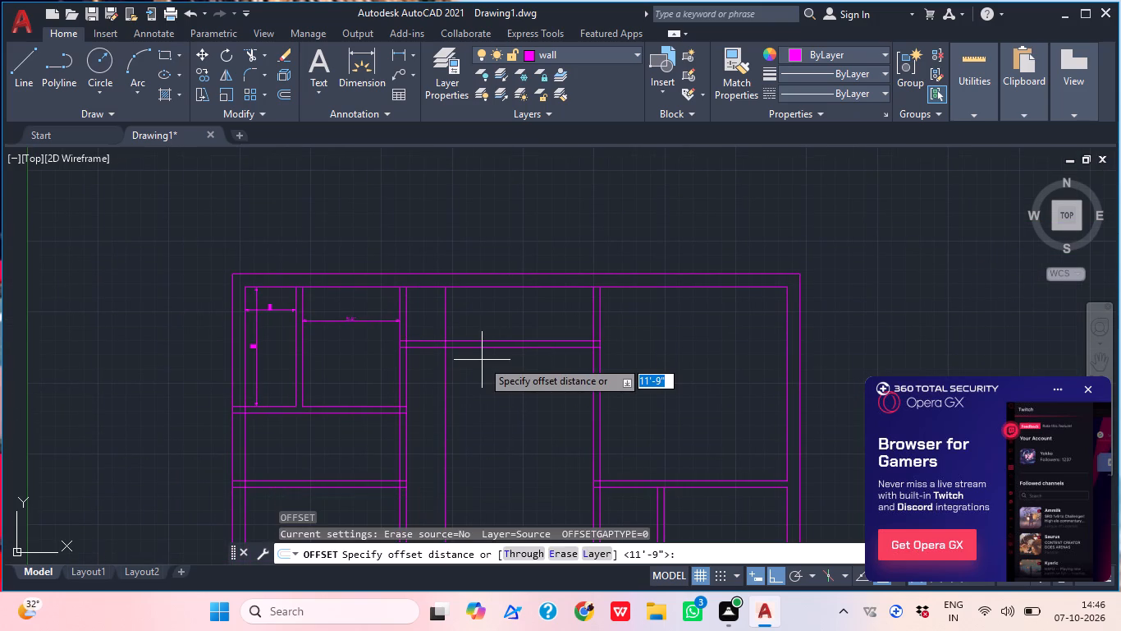
pyautogui.write('4.')
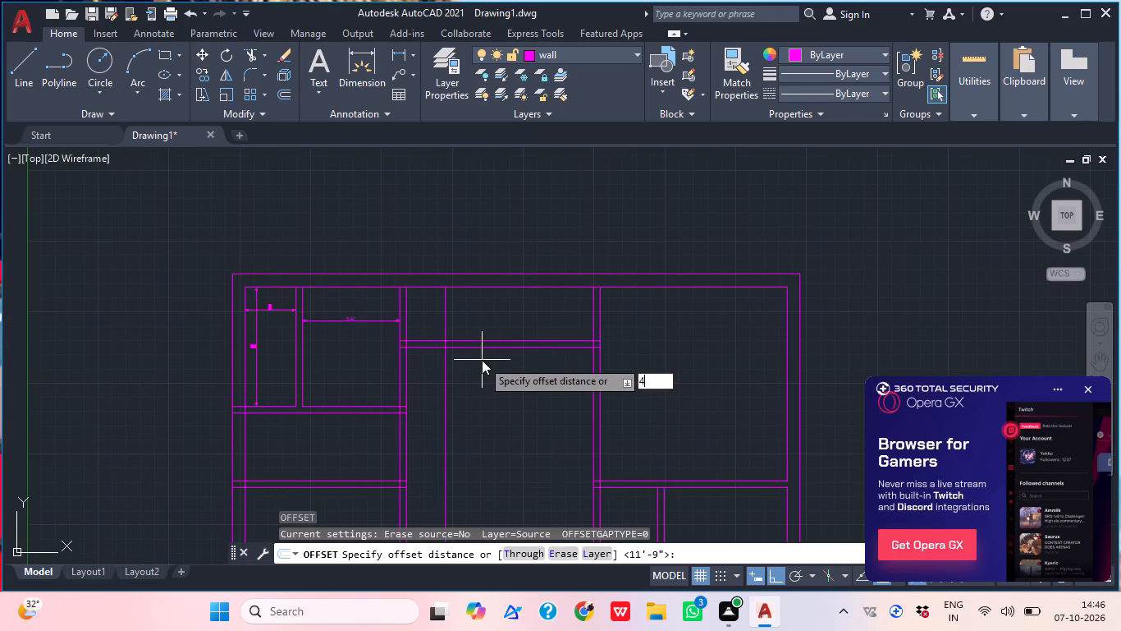
pyautogui.write('5"')
pyautogui.press('Return')
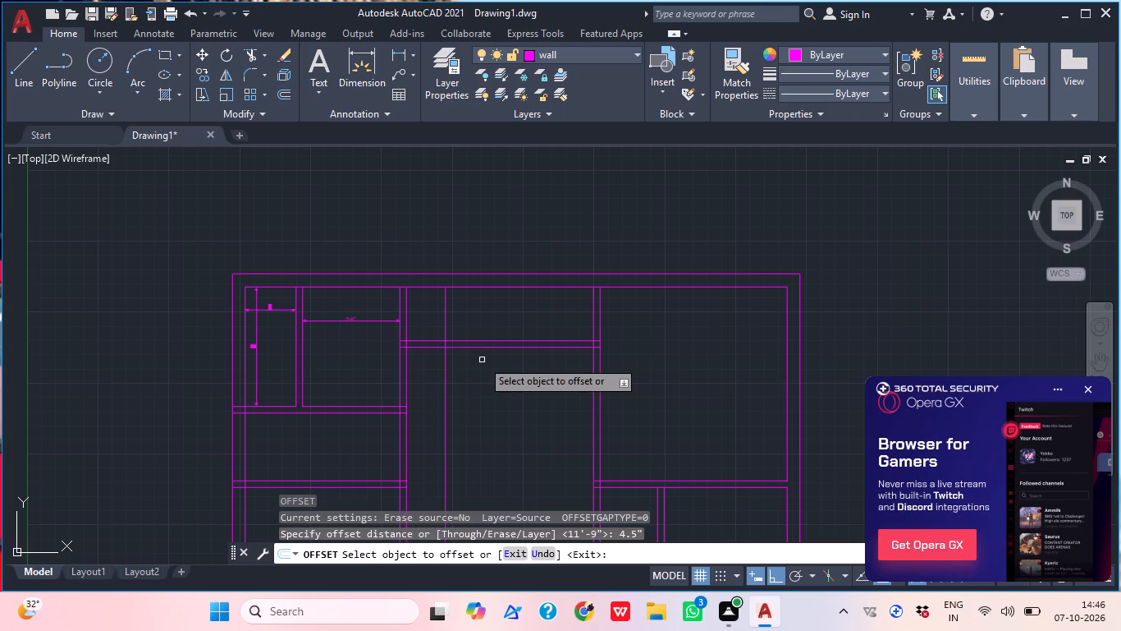
pyautogui.scroll(1, 470, 394)
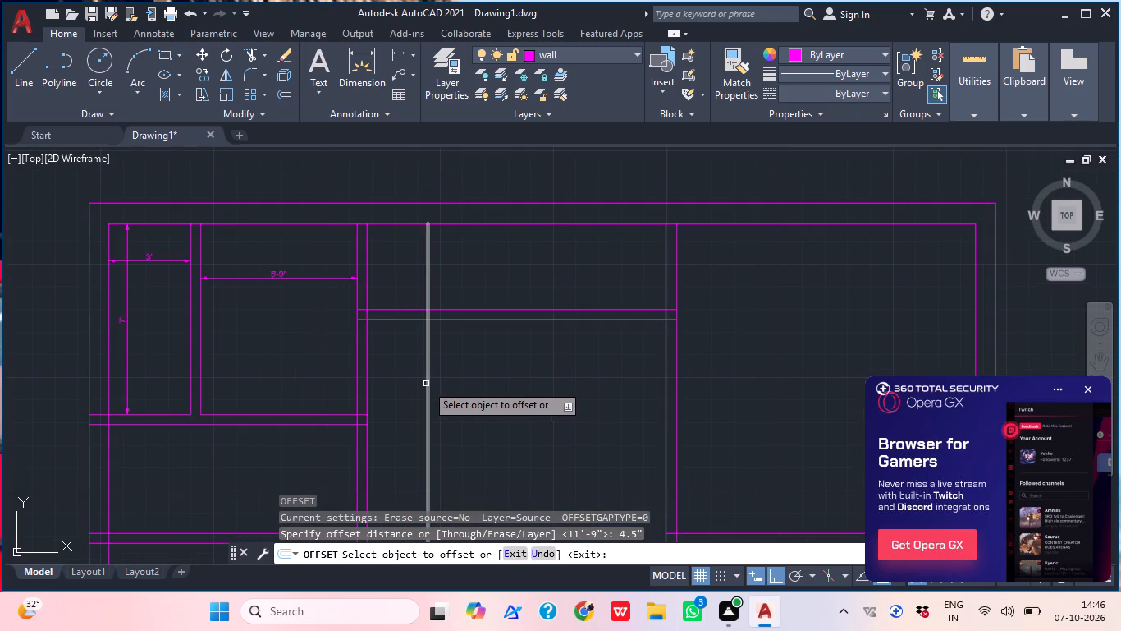
pyautogui.click(426, 384)
pyautogui.click(481, 390)
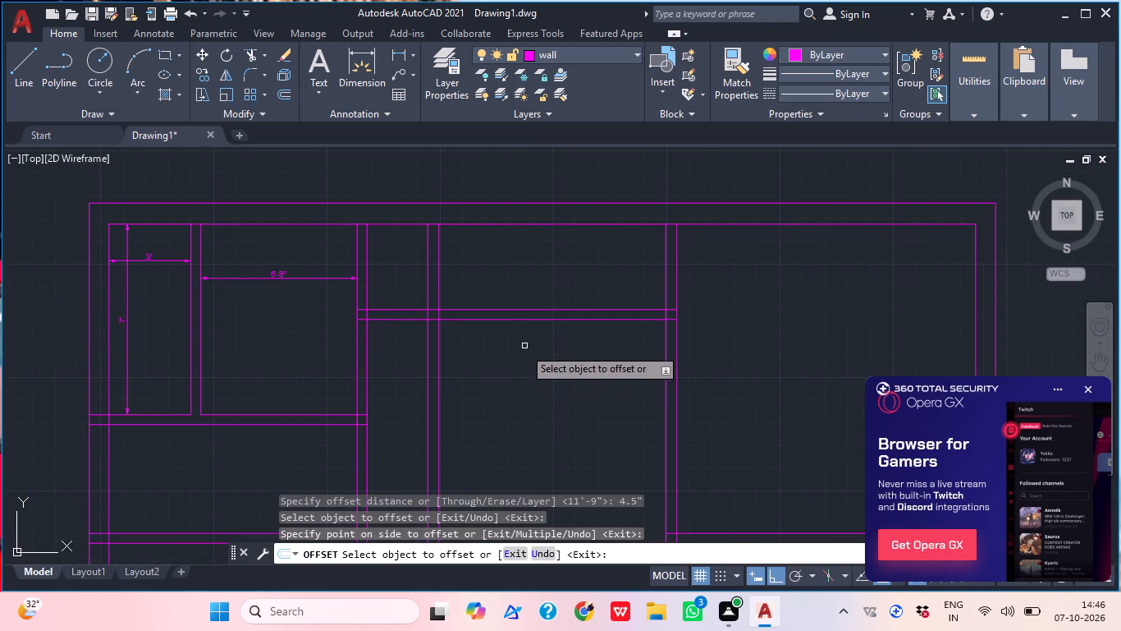
pyautogui.scroll(-1, 510, 365)
pyautogui.press('Escape')
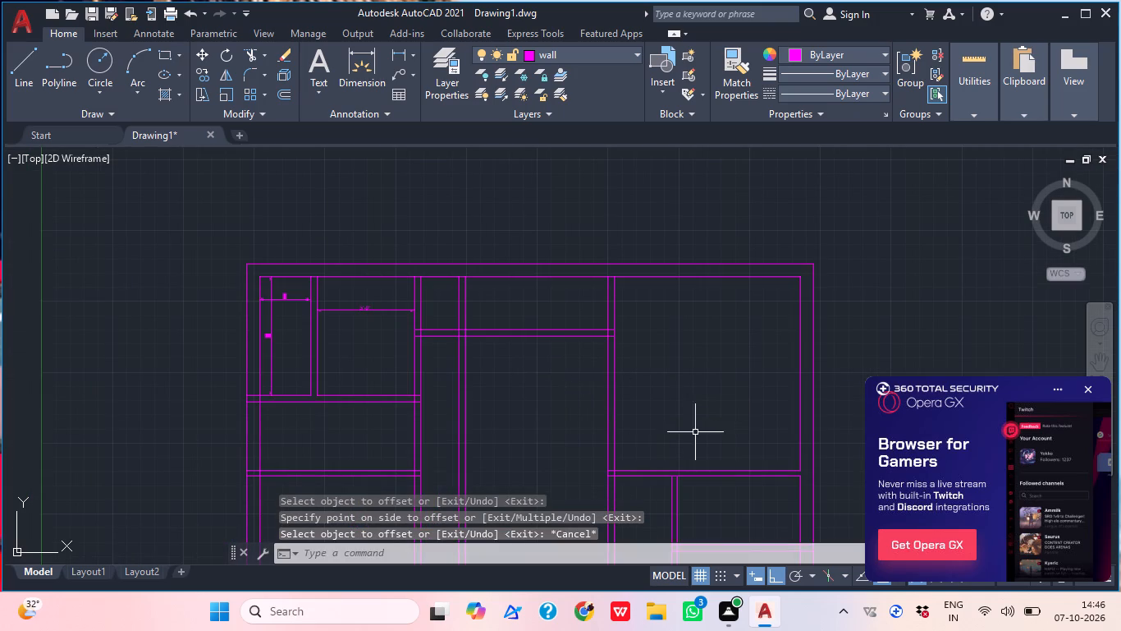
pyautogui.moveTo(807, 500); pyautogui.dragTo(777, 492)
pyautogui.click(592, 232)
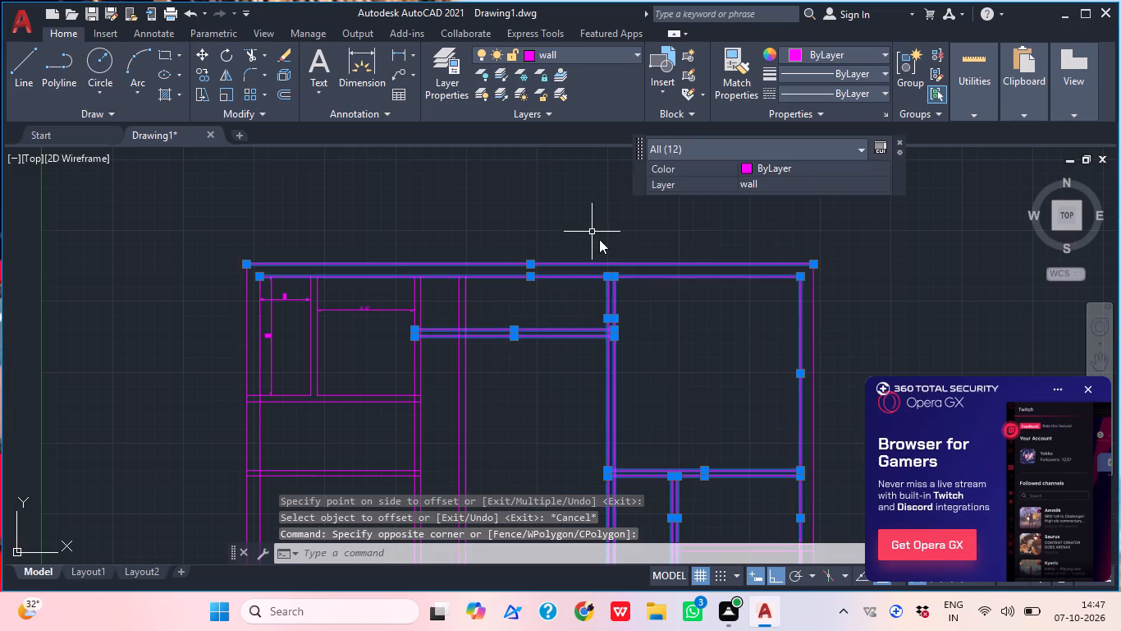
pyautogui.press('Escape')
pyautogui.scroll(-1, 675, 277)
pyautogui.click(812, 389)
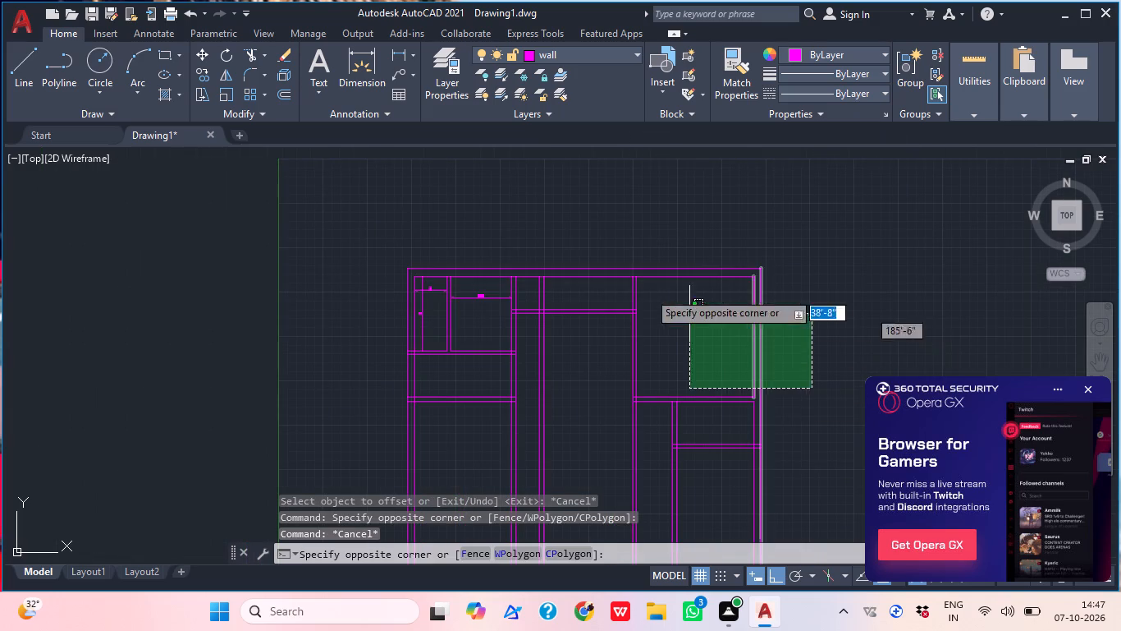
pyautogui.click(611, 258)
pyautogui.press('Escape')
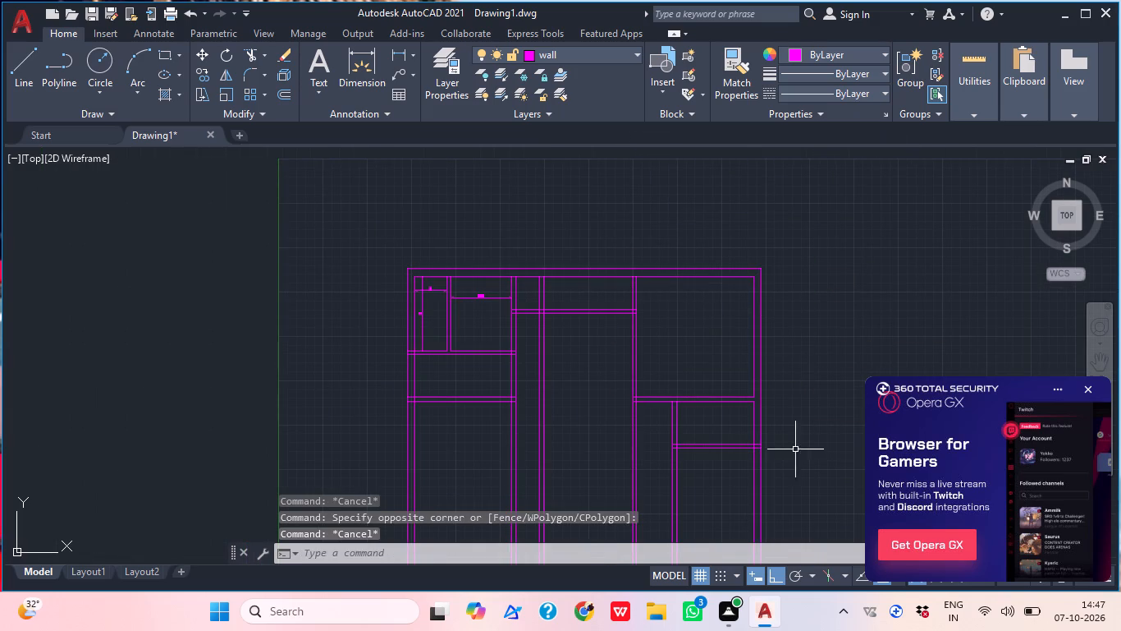
# Erase the right outer wall lines and all partitions to the right of the new double wall, keeping the top outer wall.
pyautogui.click(794, 450)
pyautogui.click(600, 307)
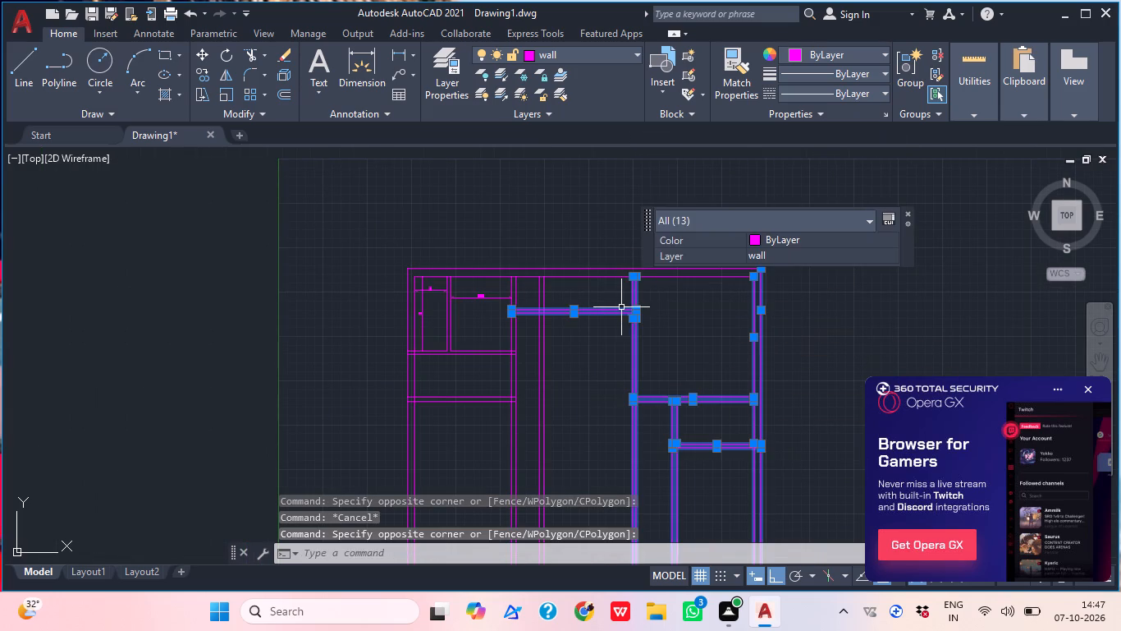
pyautogui.press('Delete')
# Extend both lines of the two horizontal partitions on the left side to reach the new vertical wall.
pyautogui.moveTo(609, 315); pyautogui.dragTo(573, 302, button='middle')
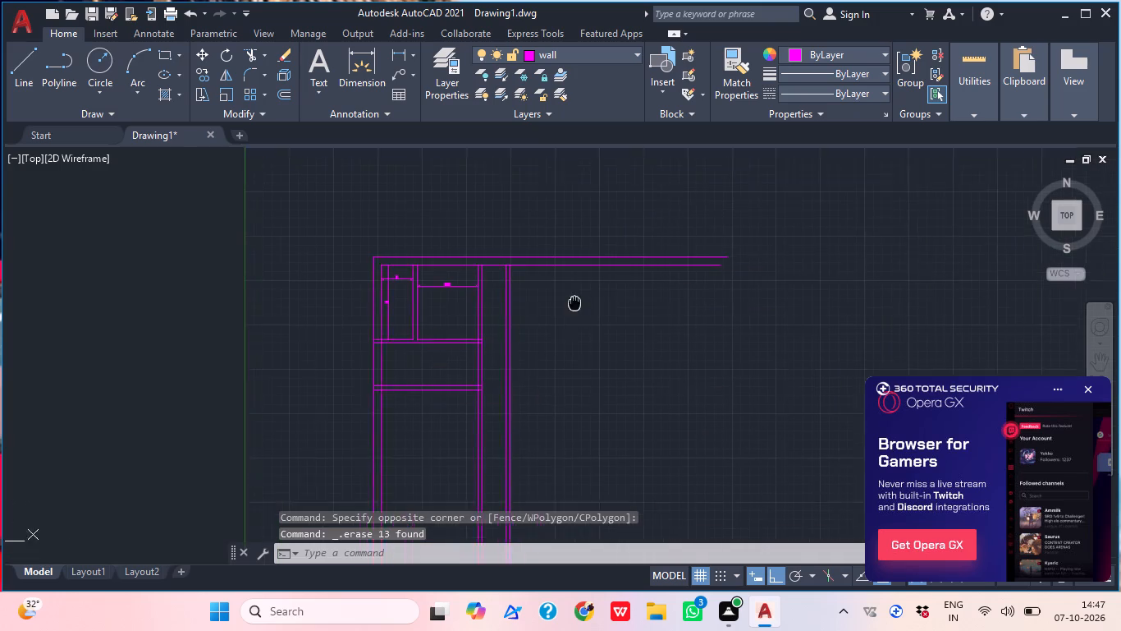
pyautogui.moveTo(573, 302); pyautogui.dragTo(557, 290, button='middle')
pyautogui.moveTo(547, 279); pyautogui.dragTo(538, 290, button='middle')
pyautogui.scroll(2, 469, 301)
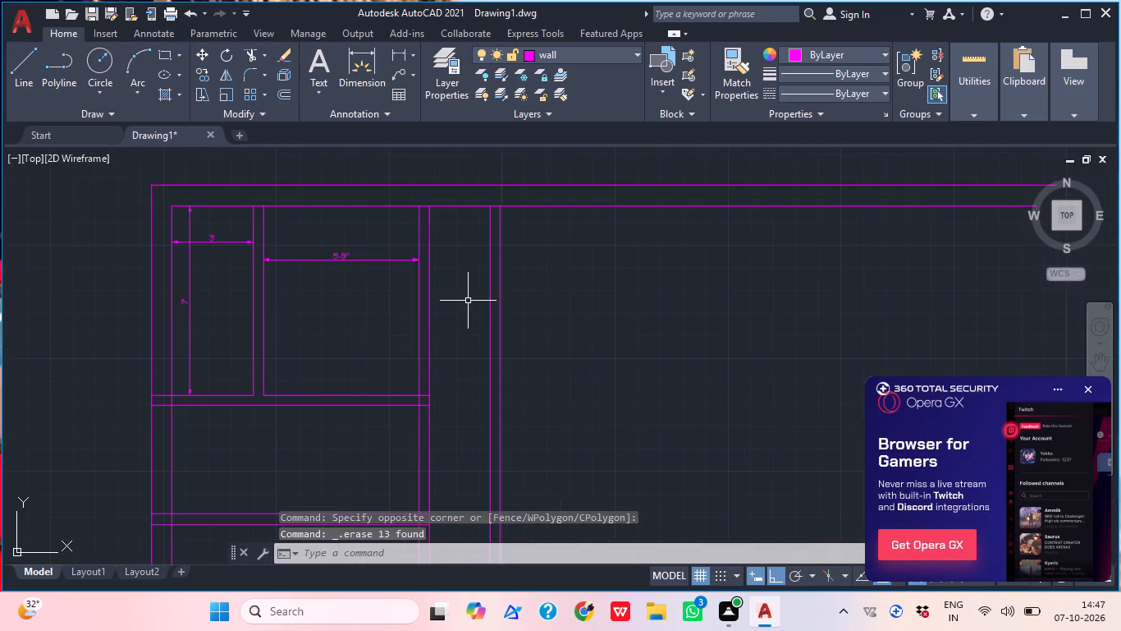
pyautogui.write('ex')
pyautogui.press('space')
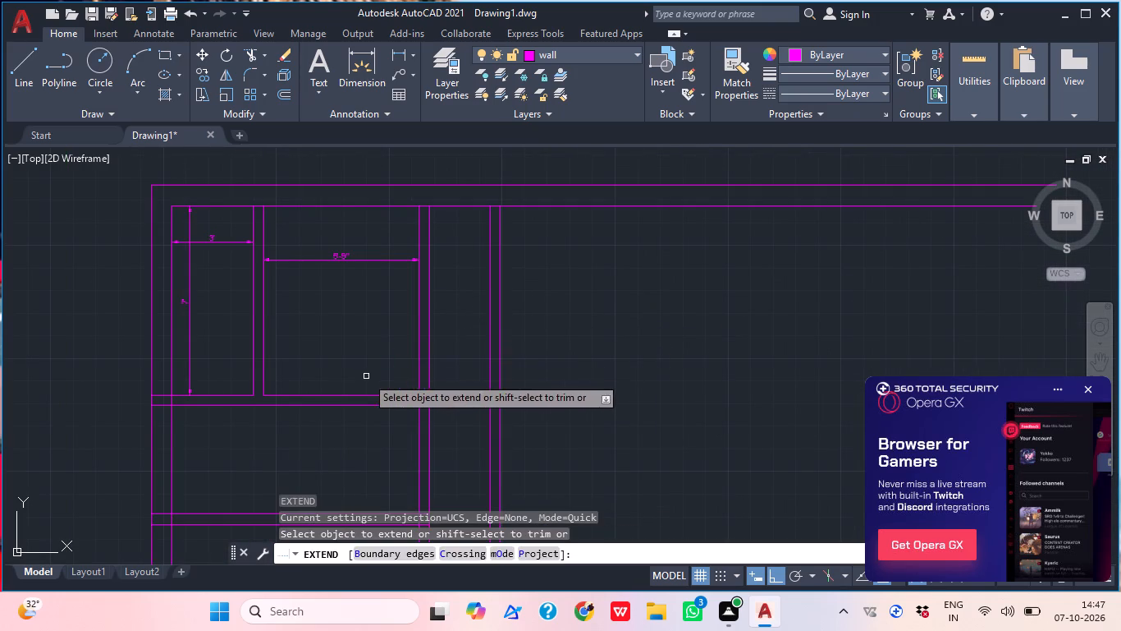
pyautogui.click(366, 376)
pyautogui.click(369, 421)
pyautogui.scroll(-2, 388, 388)
pyautogui.click(359, 427)
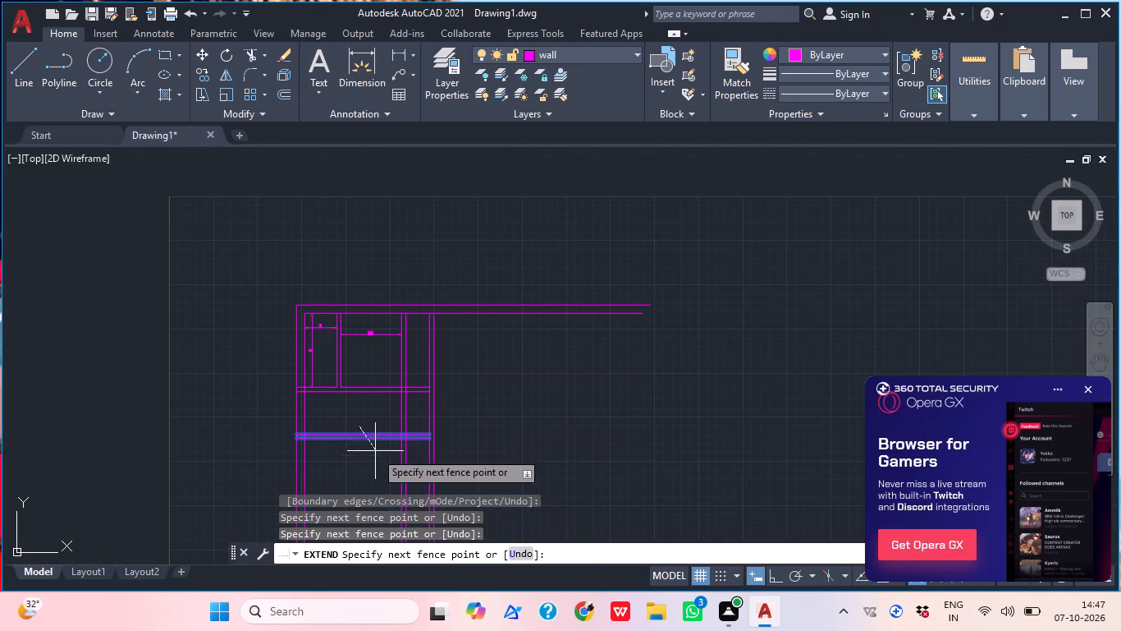
pyautogui.click(376, 463)
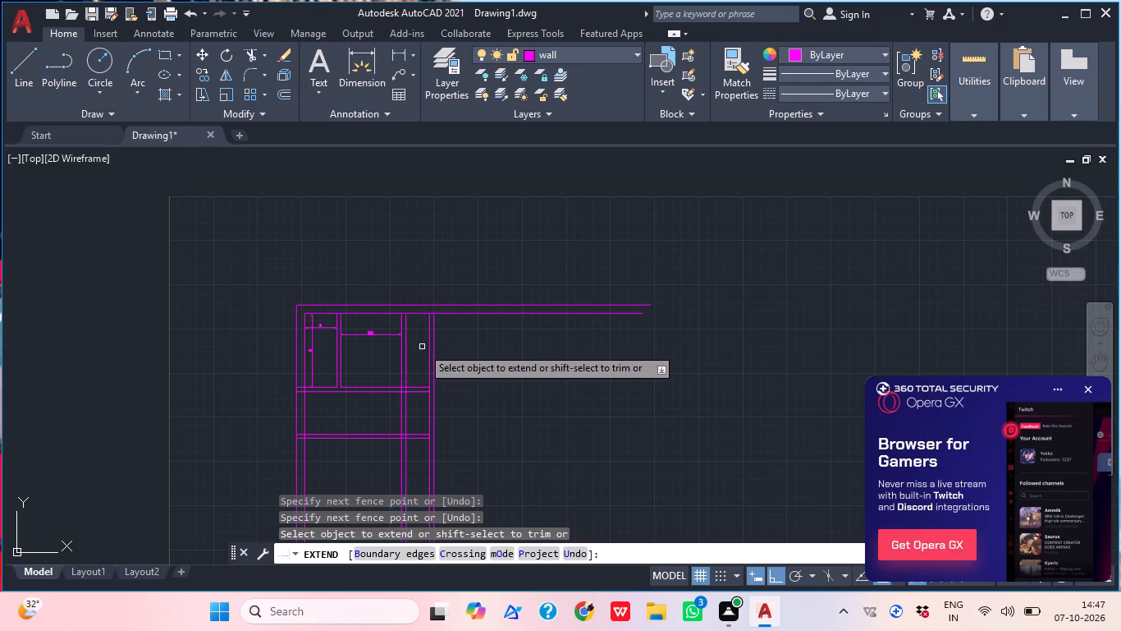
pyautogui.press('Escape')
pyautogui.press('Escape')
# Trim away the old vertical wall pair above the lower horizontal partition, and remove the dimension in the second upper-left room.
pyautogui.write('tr')
pyautogui.press('space')
pyautogui.click(385, 371)
pyautogui.click(409, 357)
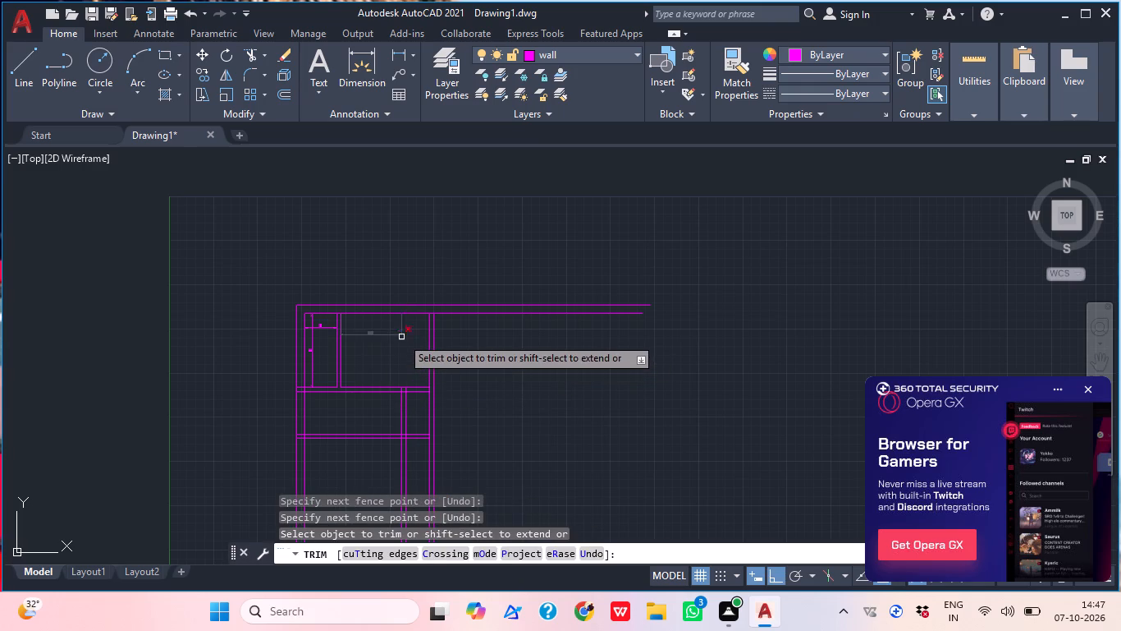
pyautogui.click(401, 337)
pyautogui.click(409, 417)
pyautogui.click(386, 412)
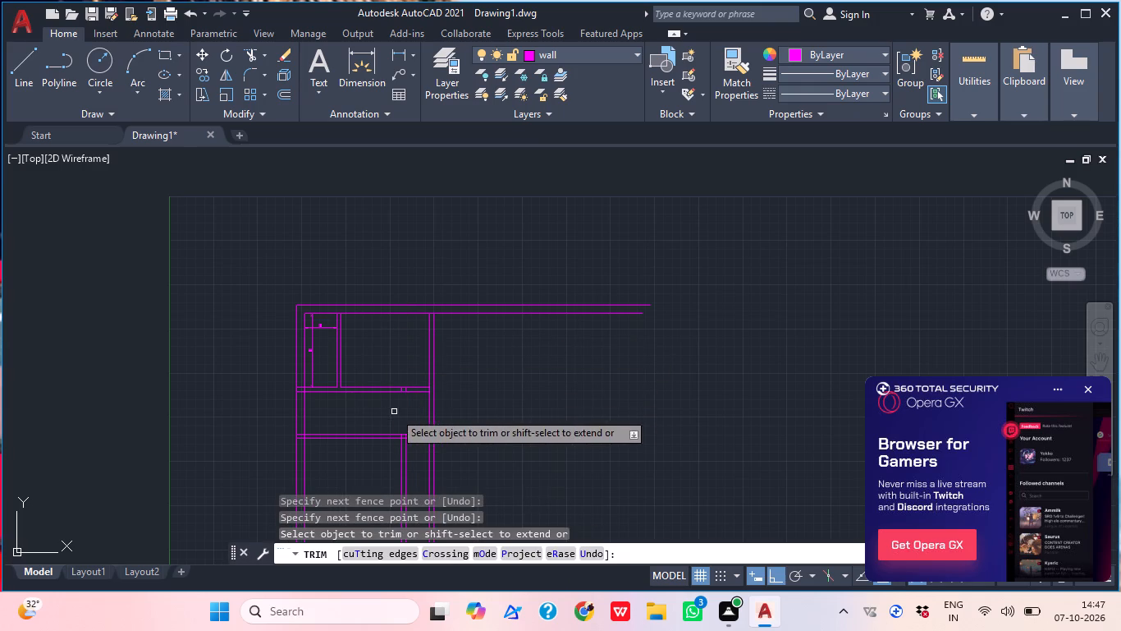
# Erase the horizontal and vertical dimensions in the narrow upper-left corner room.
pyautogui.scroll(3, 318, 341)
pyautogui.click(319, 341)
pyautogui.click(277, 273)
pyautogui.press('Escape')
pyautogui.moveTo(287, 308); pyautogui.dragTo(277, 300)
pyautogui.click(291, 288)
pyautogui.press('Delete')
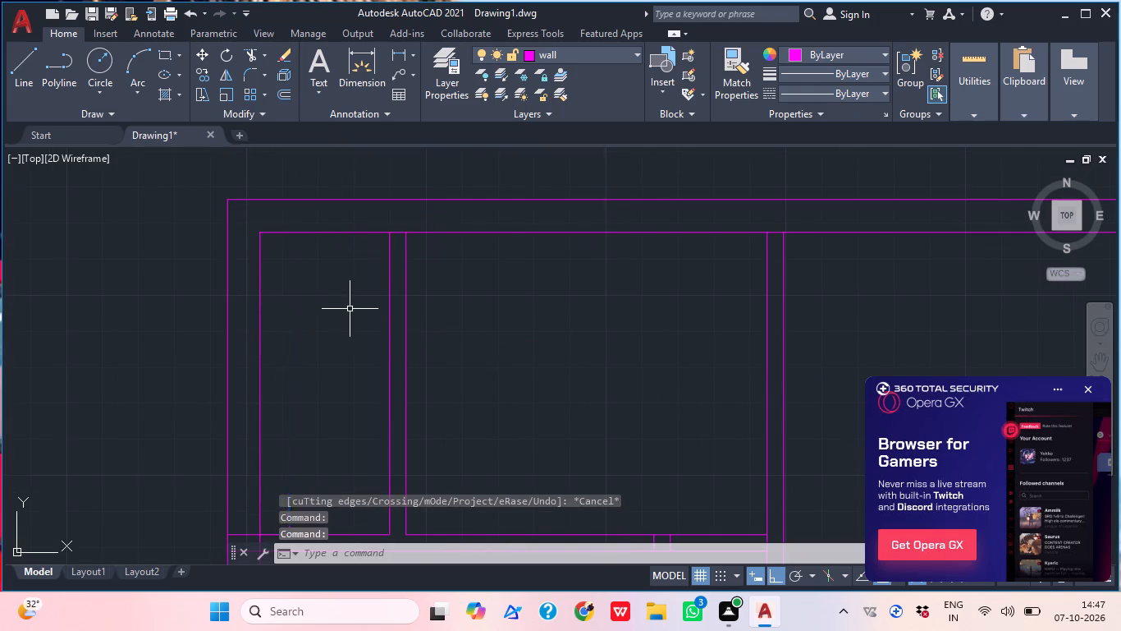
# Trim the two short leftover wall stubs inside the thickness of the upper horizontal partition.
pyautogui.scroll(-3, 287, 348)
pyautogui.moveTo(359, 333); pyautogui.dragTo(320, 309, button='middle')
pyautogui.scroll(1, 347, 380)
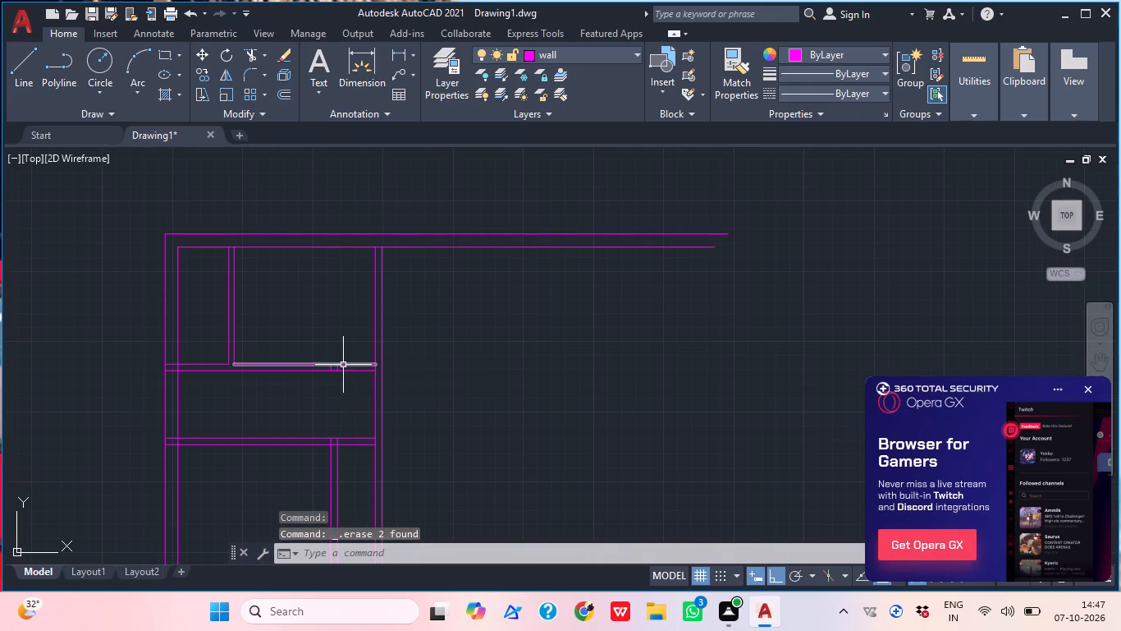
pyautogui.press('t')
pyautogui.press('r')
pyautogui.press('space')
pyautogui.scroll(3, 327, 379)
pyautogui.scroll(-4, 327, 379)
pyautogui.scroll(5, 328, 372)
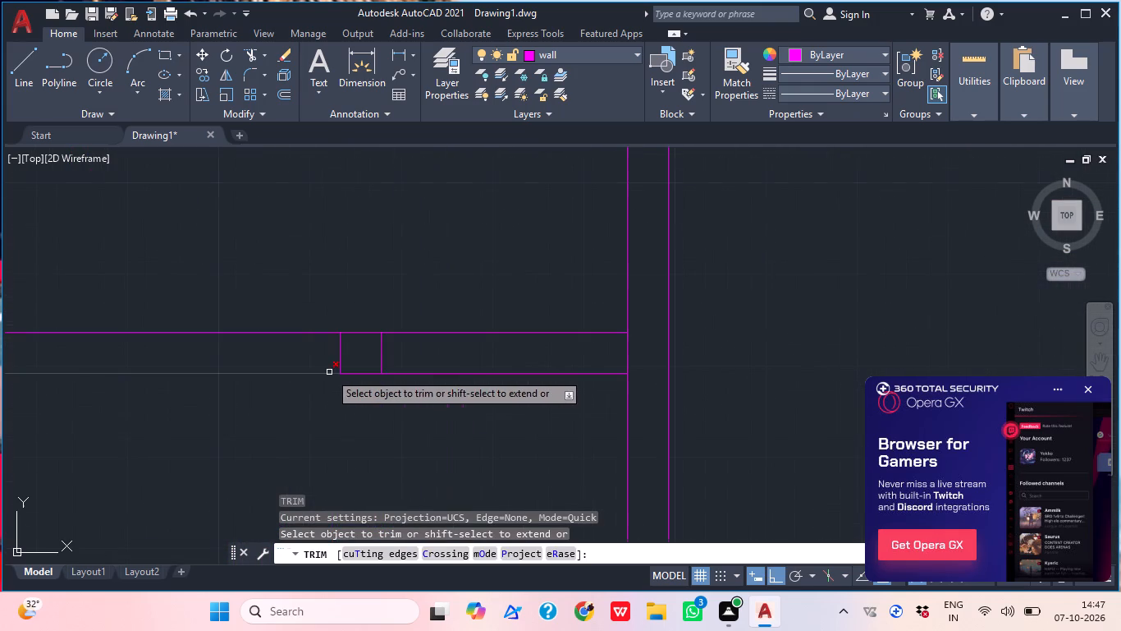
pyautogui.click(323, 361)
pyautogui.click(400, 361)
pyautogui.press('Escape')
pyautogui.scroll(-5, 358, 355)
# Offset the right line of the long vertical wall 11' to the right.
pyautogui.moveTo(419, 367); pyautogui.dragTo(414, 369, button='middle')
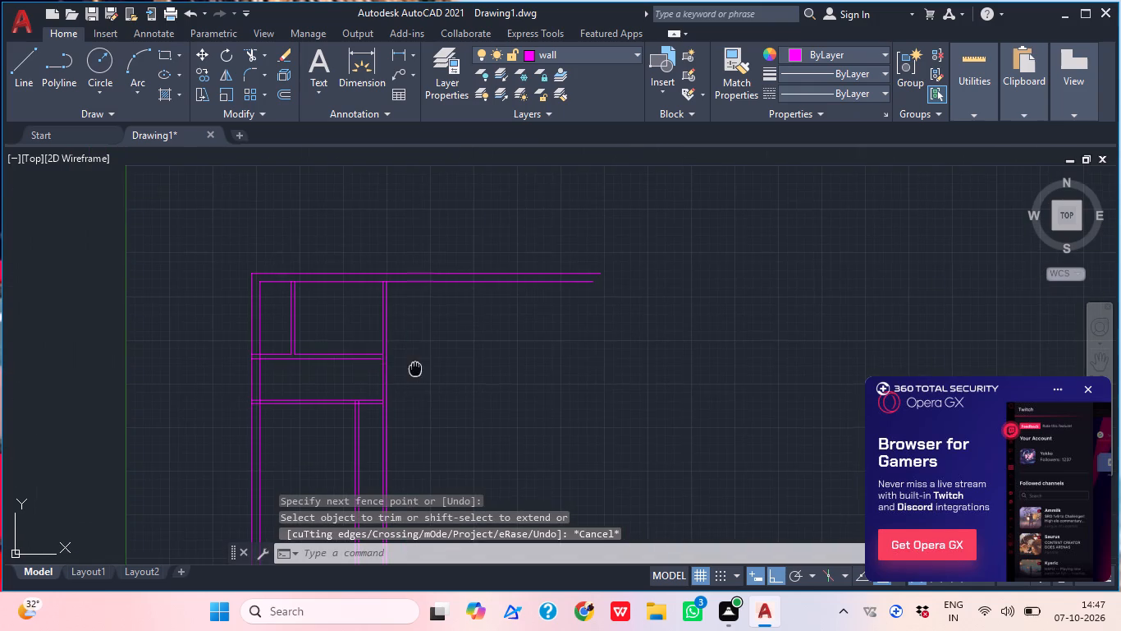
pyautogui.moveTo(414, 369); pyautogui.dragTo(394, 370, button='middle')
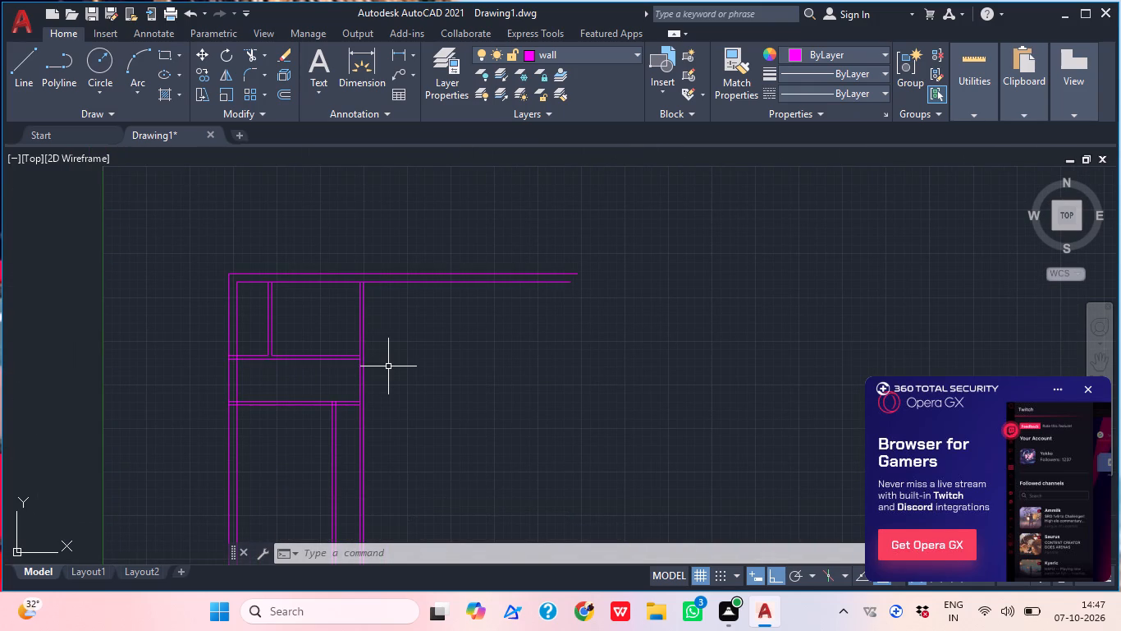
pyautogui.press('o')
pyautogui.press('Return')
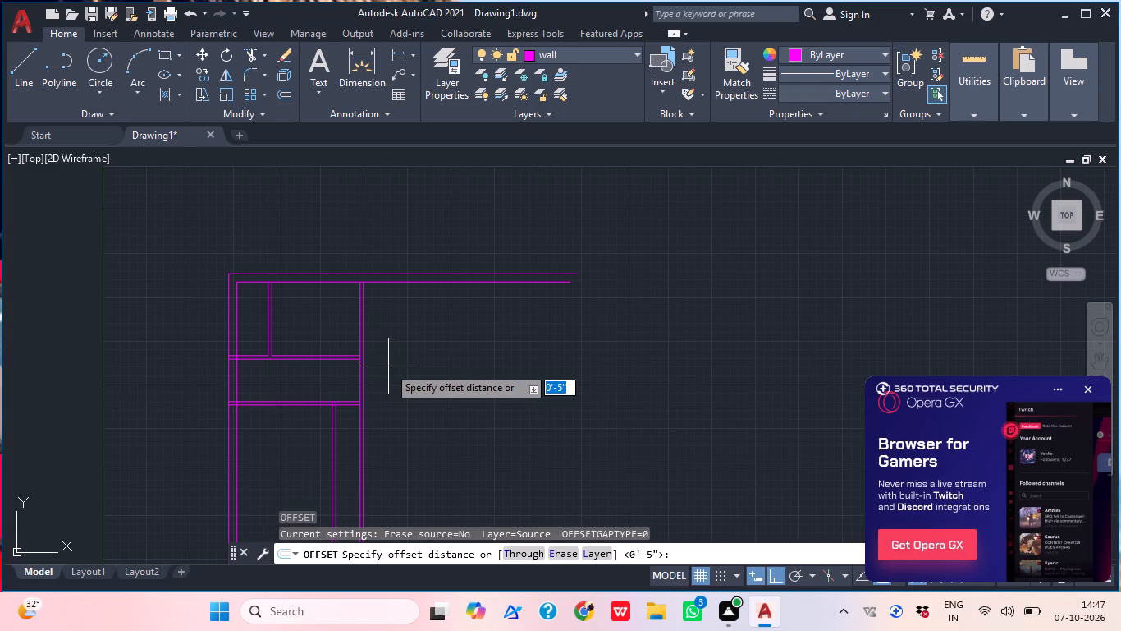
pyautogui.write("11'")
pyautogui.press('Return')
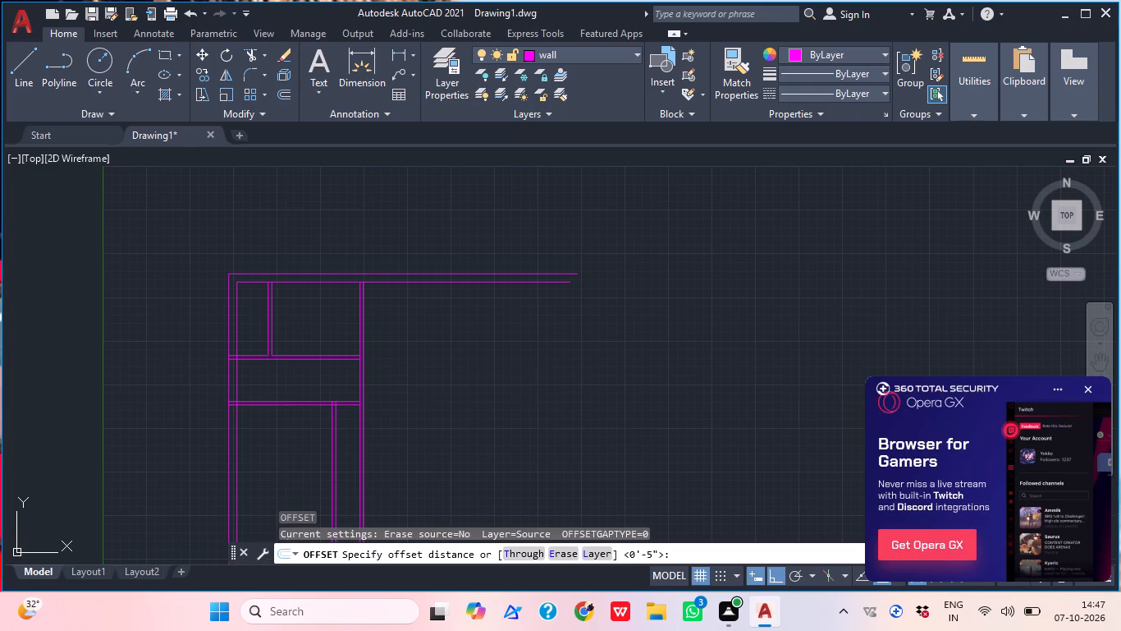
pyautogui.scroll(1, 370, 330)
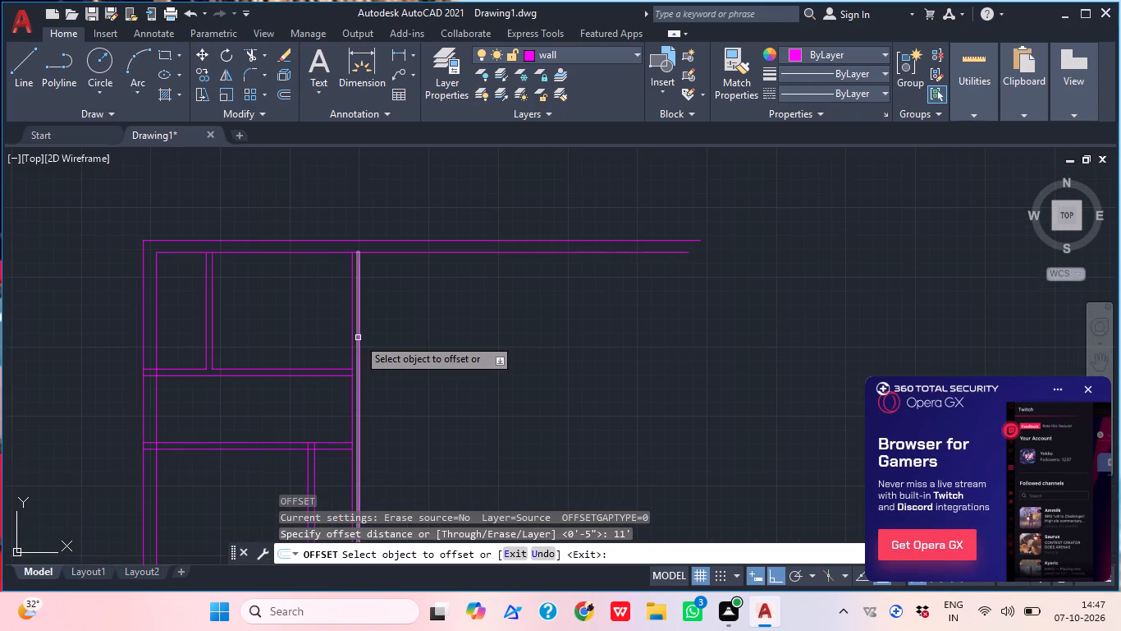
pyautogui.click(358, 338)
pyautogui.click(483, 338)
pyautogui.press('space')
# Offset the new vertical line 4.5" to the right to form the second long partition wall.
pyautogui.press('space')
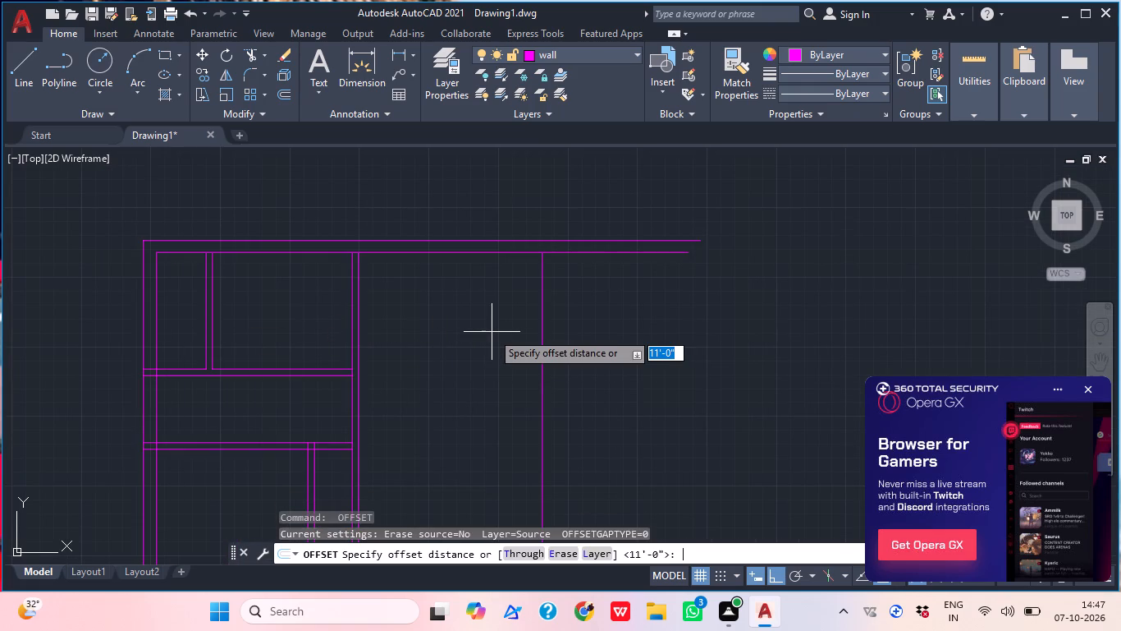
pyautogui.write('4.5"')
pyautogui.press('Return')
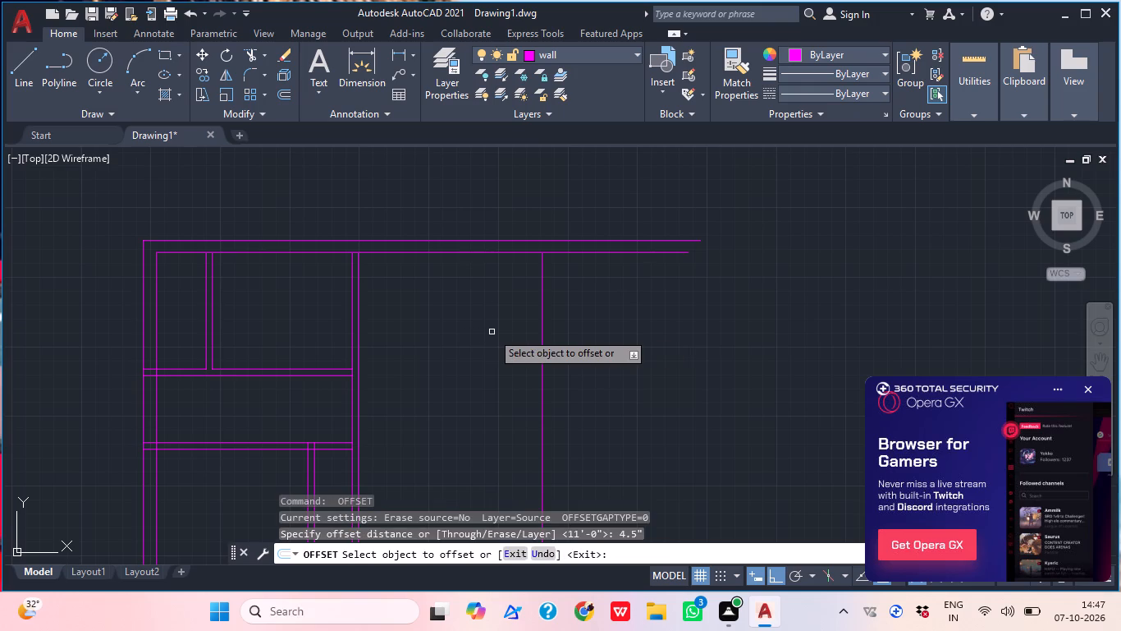
pyautogui.click(542, 318)
pyautogui.click(588, 333)
pyautogui.moveTo(624, 321); pyautogui.dragTo(569, 319, button='middle')
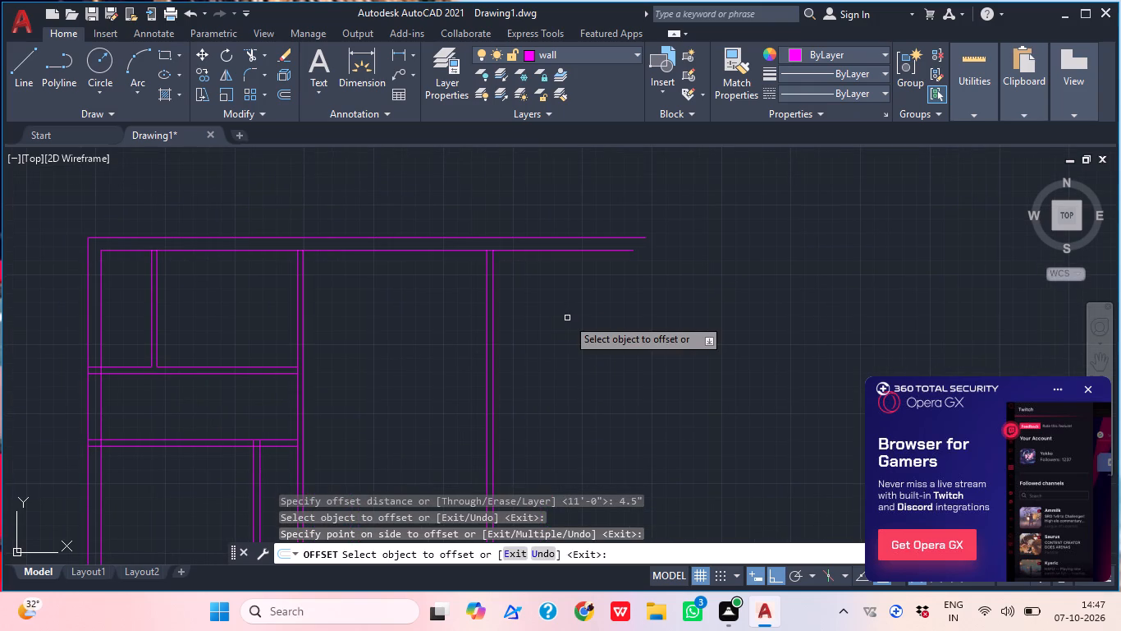
pyautogui.press('space')
# Offset the right line of the second long vertical partition 11' to the right.
pyautogui.press('space')
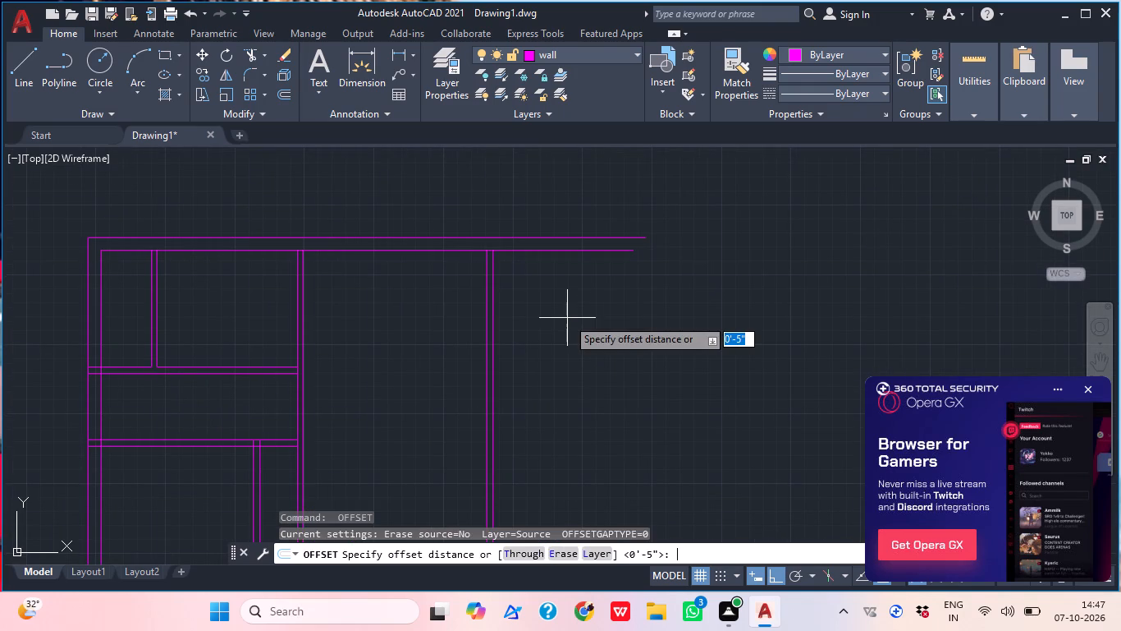
pyautogui.write("11'")
pyautogui.press('Return')
pyautogui.scroll(2, 519, 348)
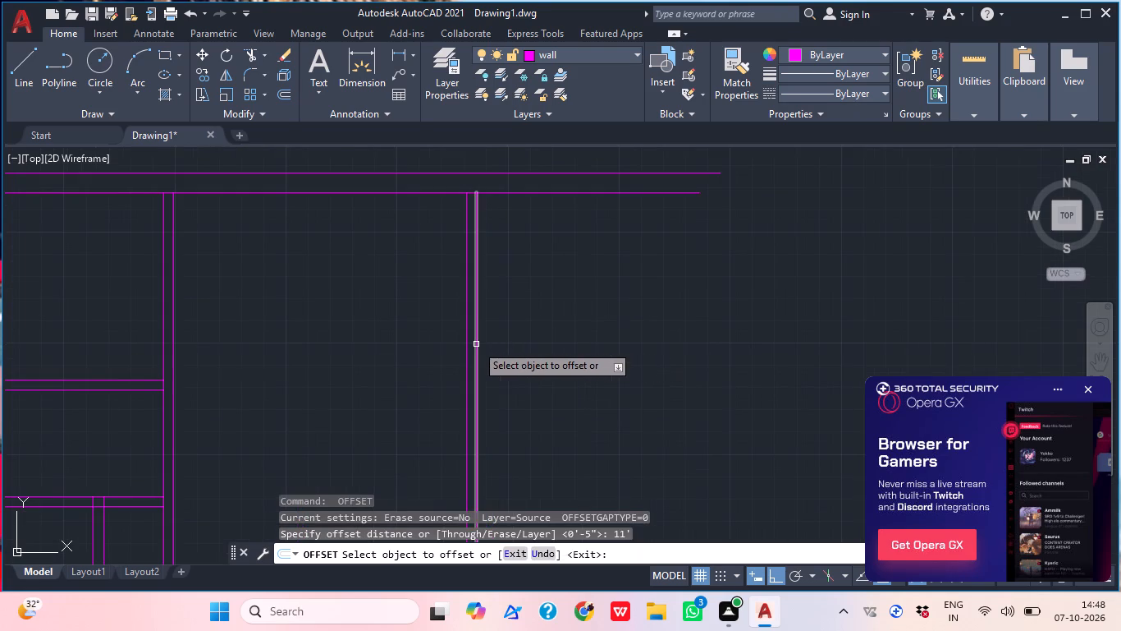
pyautogui.click(476, 344)
pyautogui.click(663, 342)
# Offset the new vertical line 9" to the right to form the right-hand exterior wall.
pyautogui.press('space')
pyautogui.press('space')
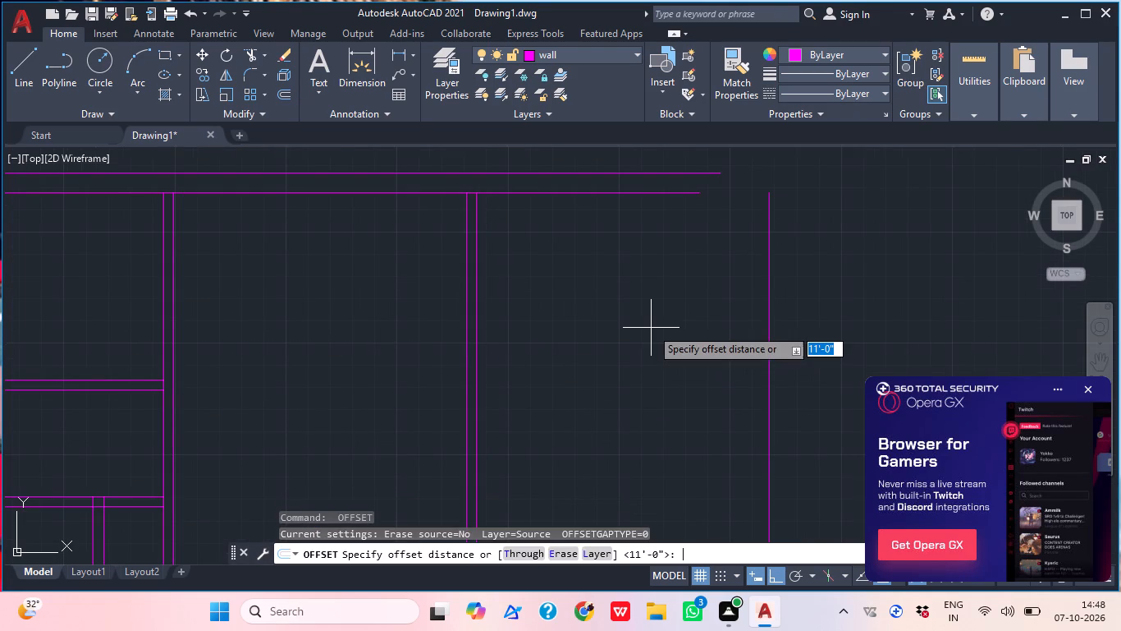
pyautogui.write('9"')
pyautogui.press('Return')
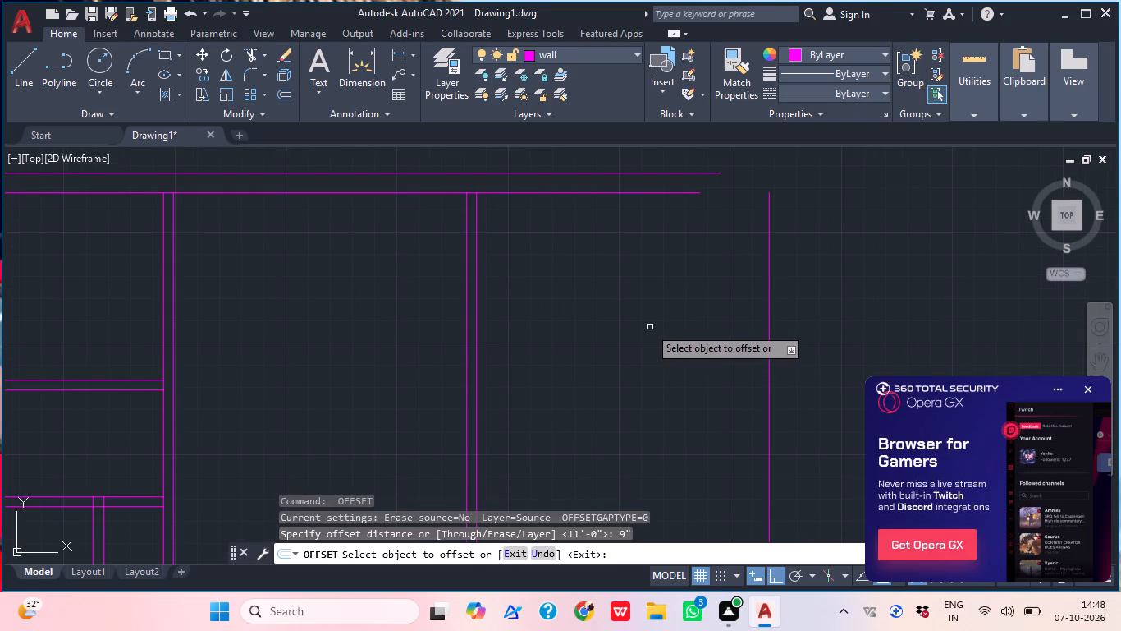
pyautogui.moveTo(770, 332); pyautogui.dragTo(795, 331)
pyautogui.click(832, 325)
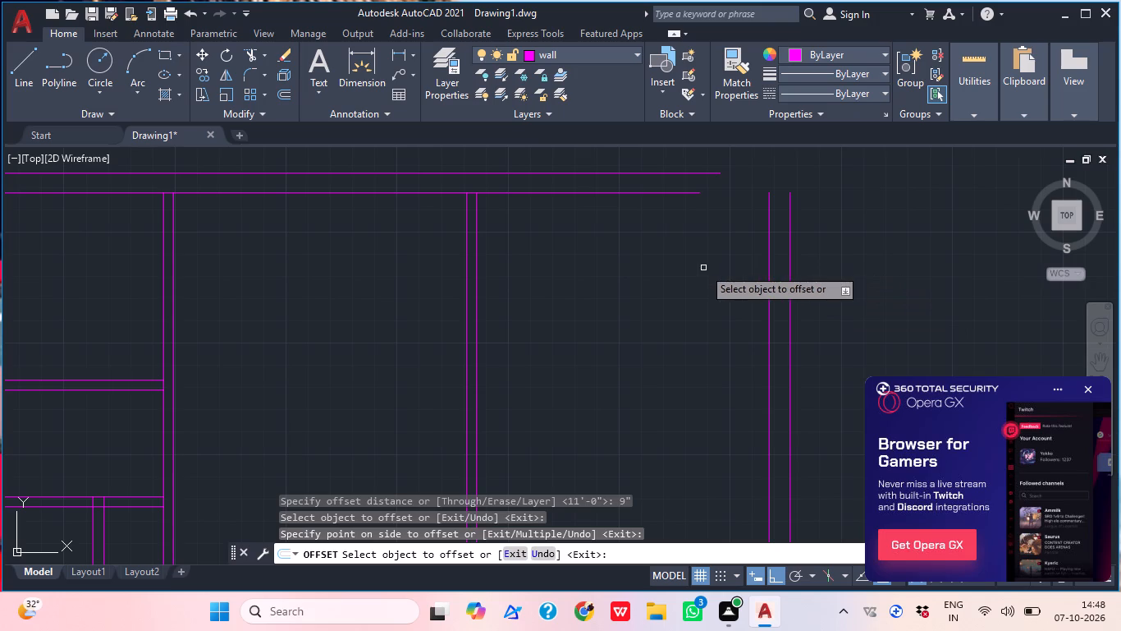
pyautogui.press('Escape')
# Extend the inner line of the top exterior wall to the inner line of the new right-hand exterior wall.
pyautogui.moveTo(729, 264); pyautogui.dragTo(707, 306, button='middle')
pyautogui.press('e')
pyautogui.press('x')
pyautogui.press('space')
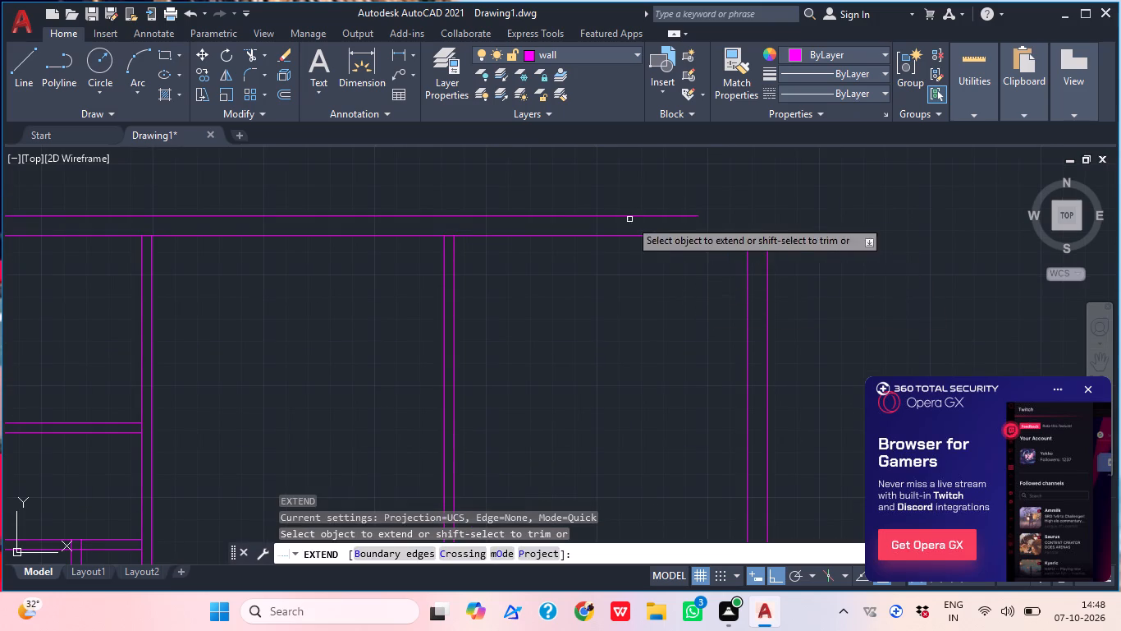
pyautogui.moveTo(615, 181); pyautogui.dragTo(620, 191)
pyautogui.click(674, 325)
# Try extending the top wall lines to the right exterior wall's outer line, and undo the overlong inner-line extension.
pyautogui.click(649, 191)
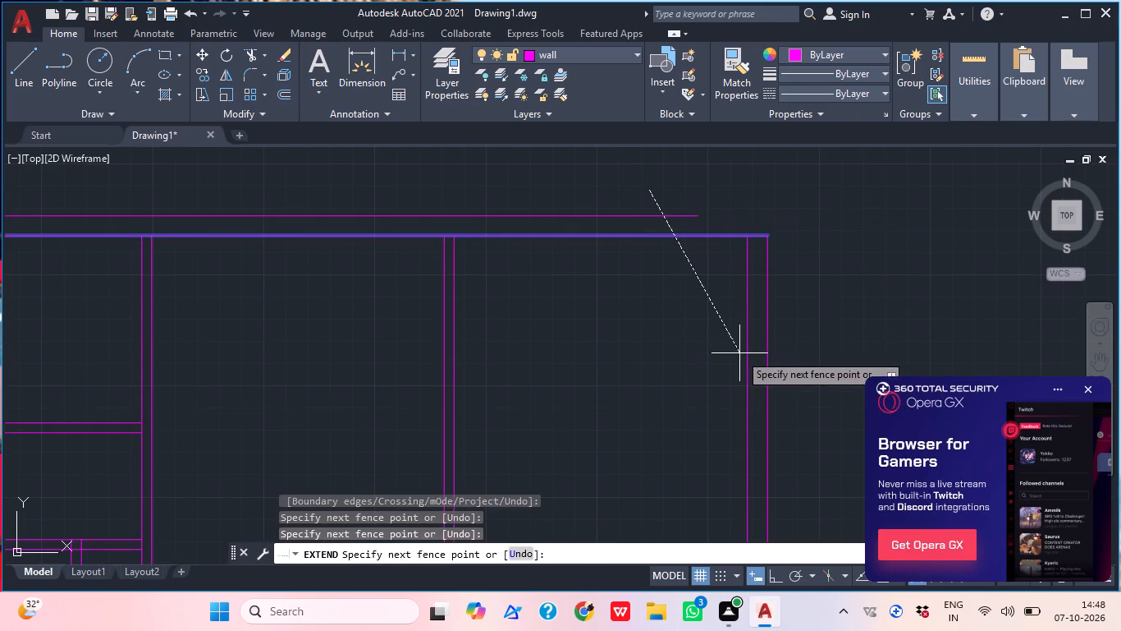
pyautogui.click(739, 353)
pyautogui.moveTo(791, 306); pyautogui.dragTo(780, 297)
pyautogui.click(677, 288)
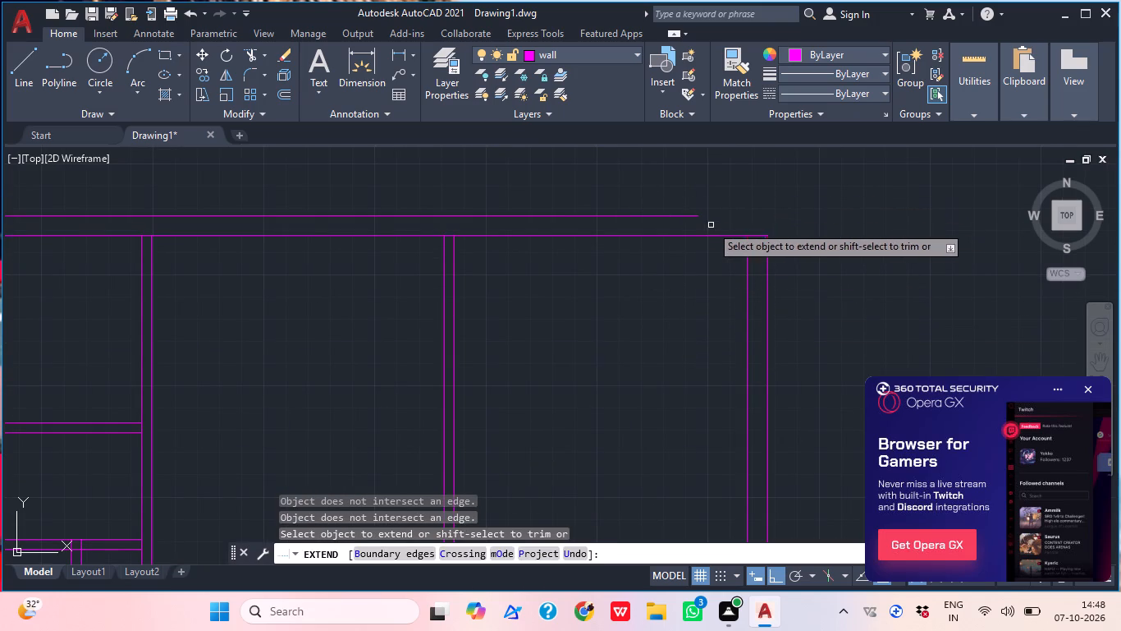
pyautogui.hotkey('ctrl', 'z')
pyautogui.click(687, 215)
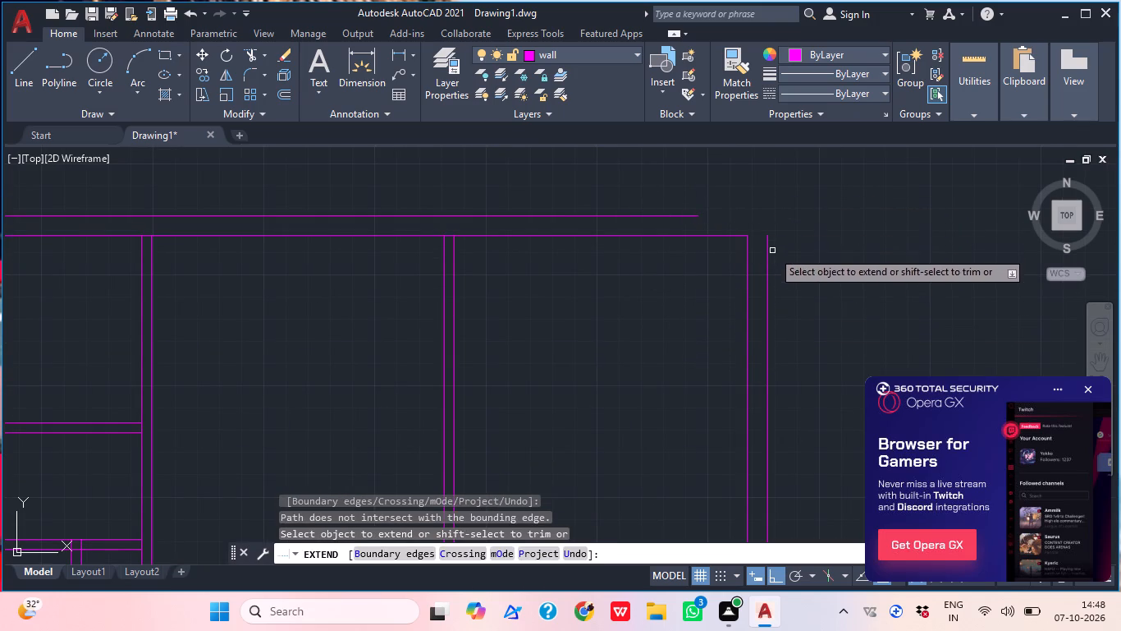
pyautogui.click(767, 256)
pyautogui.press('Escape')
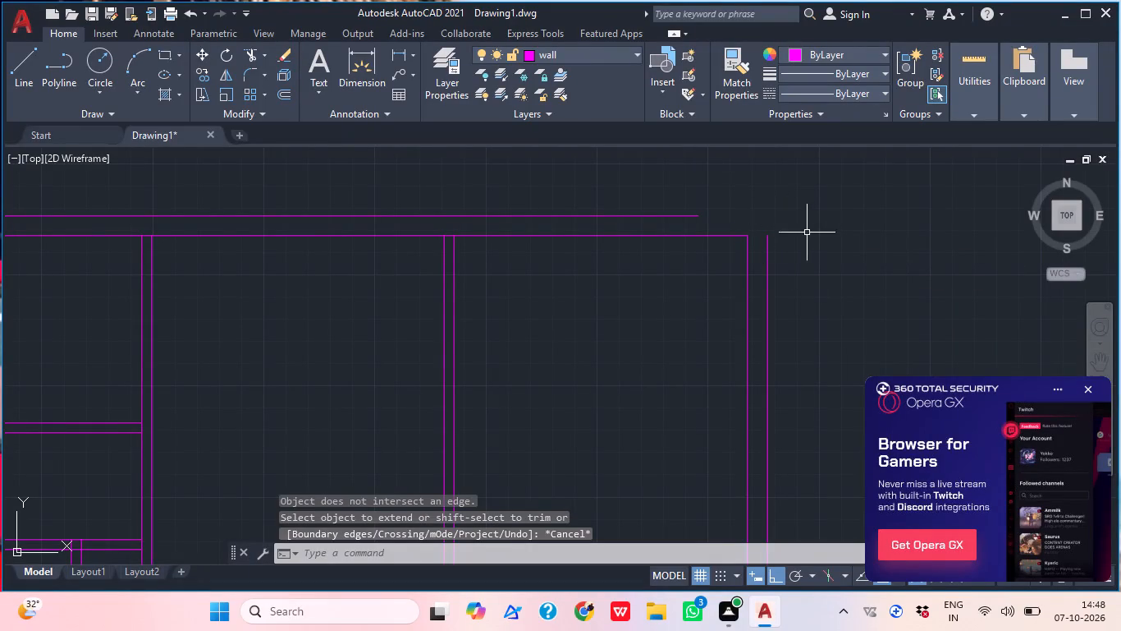
# Fillet the right exterior wall's outer line with the top wall's outer line at zero radius to close the corner.
pyautogui.scroll(1, 794, 240)
pyautogui.moveTo(791, 242); pyautogui.dragTo(744, 264, button='middle')
pyautogui.press('f')
pyautogui.press('f')
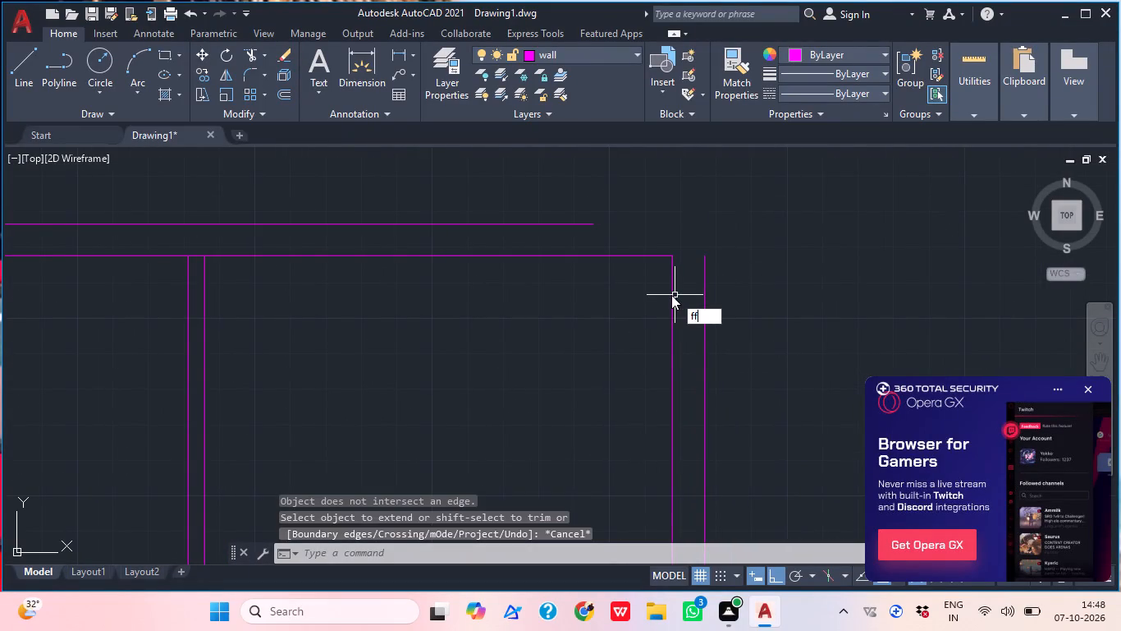
pyautogui.press('Escape')
pyautogui.write('f')
pyautogui.press('space')
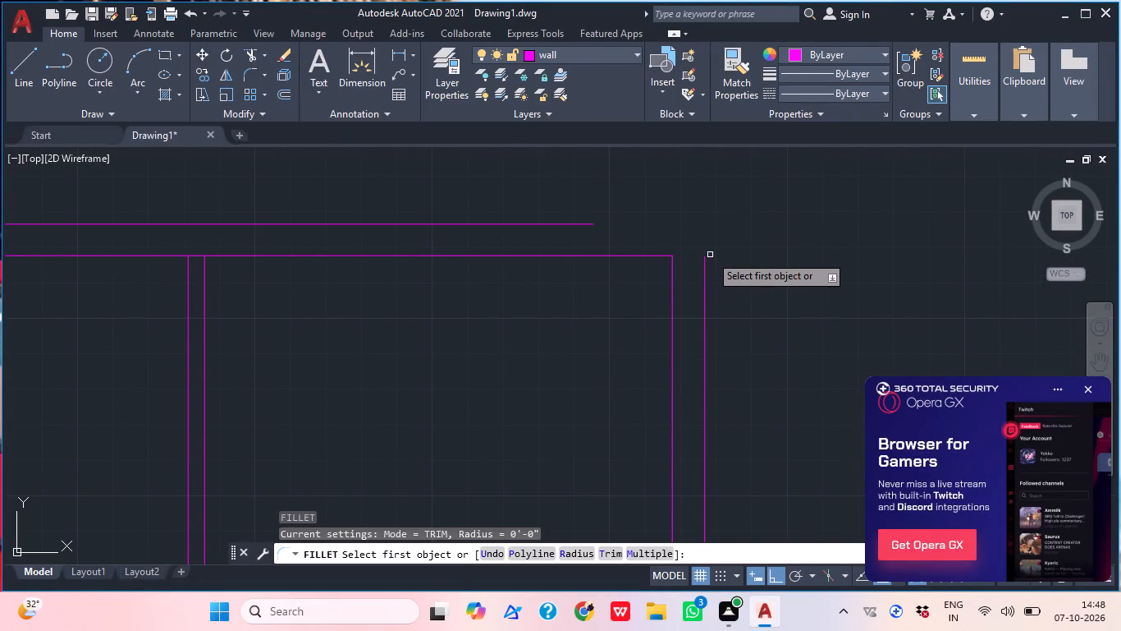
pyautogui.click(705, 280)
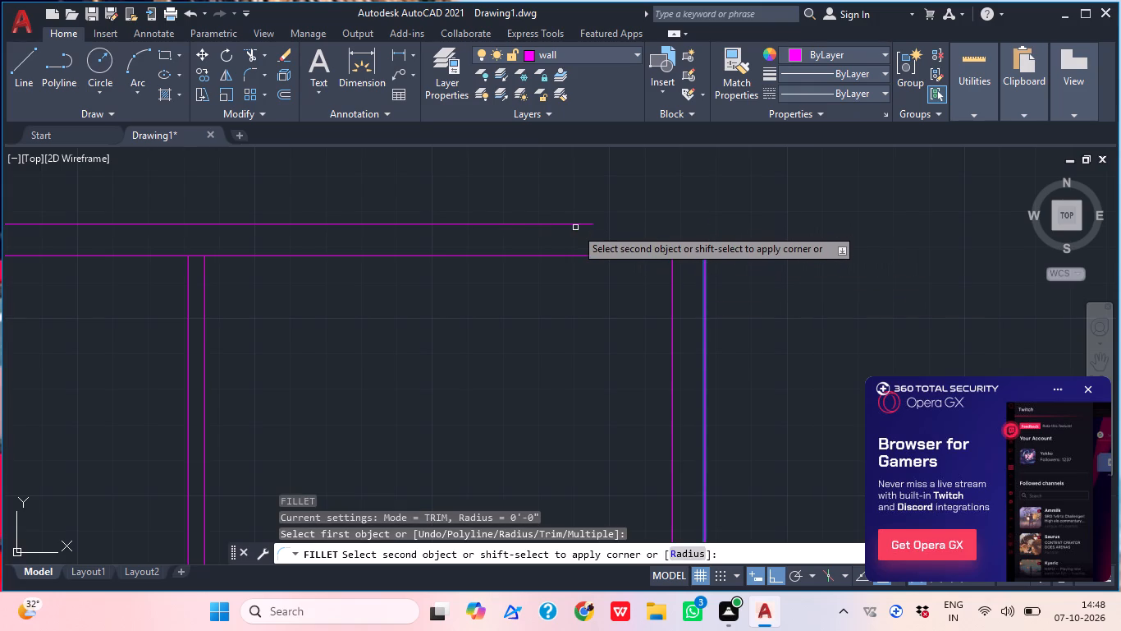
pyautogui.click(574, 226)
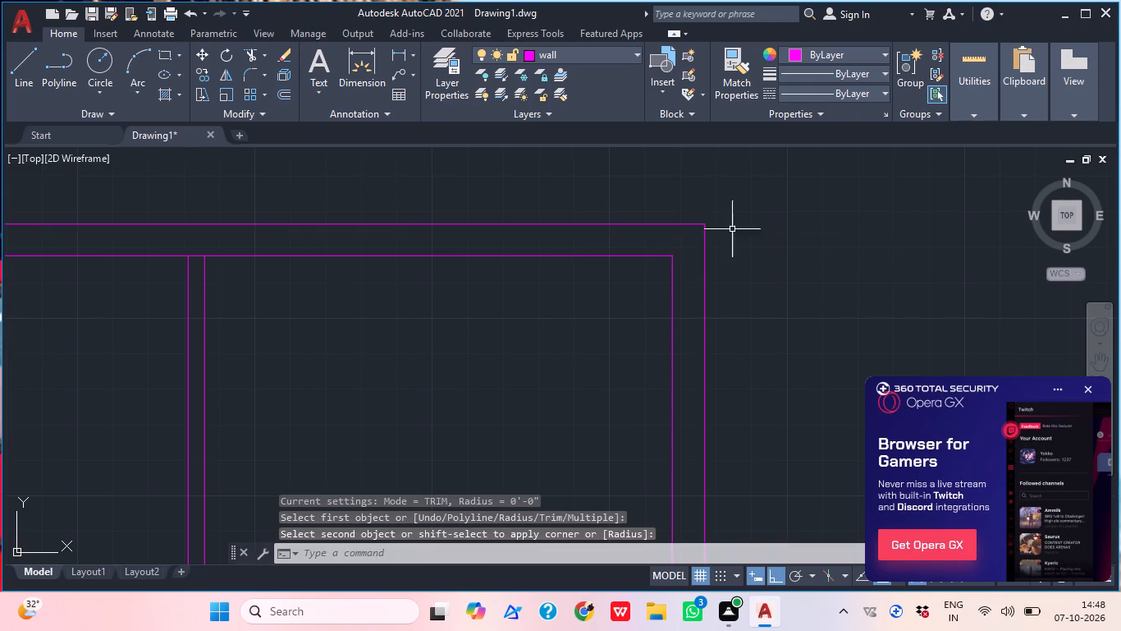
pyautogui.scroll(-1, 763, 262)
pyautogui.press('Escape')
# Trim the top wall's inner line between the two lines of the second long vertical partition.
pyautogui.scroll(-1, 726, 268)
pyautogui.scroll(1, 722, 266)
pyautogui.scroll(-1, 722, 266)
pyautogui.moveTo(682, 303); pyautogui.dragTo(689, 262, button='middle')
pyautogui.scroll(-2, 689, 262)
pyautogui.scroll(1, 638, 288)
pyautogui.moveTo(627, 311); pyautogui.dragTo(675, 325, button='middle')
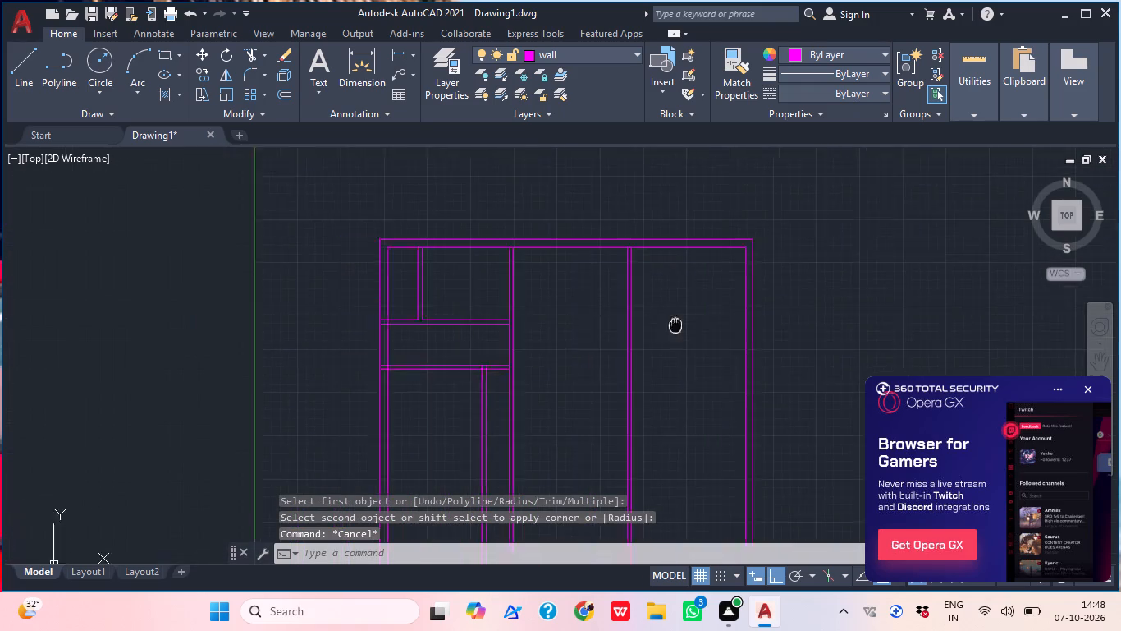
pyautogui.moveTo(675, 325); pyautogui.dragTo(693, 317, button='middle')
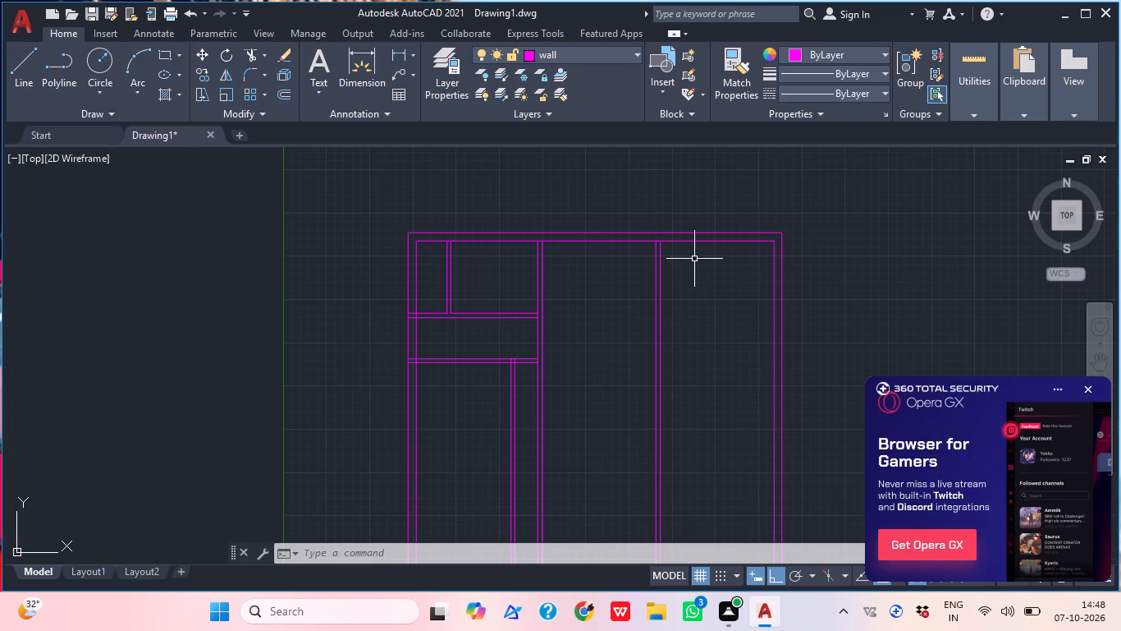
pyautogui.press('Escape')
pyautogui.press('t')
pyautogui.press('r')
pyautogui.press('space')
pyautogui.scroll(1, 657, 251)
pyautogui.scroll(-2, 656, 241)
pyautogui.scroll(1, 656, 239)
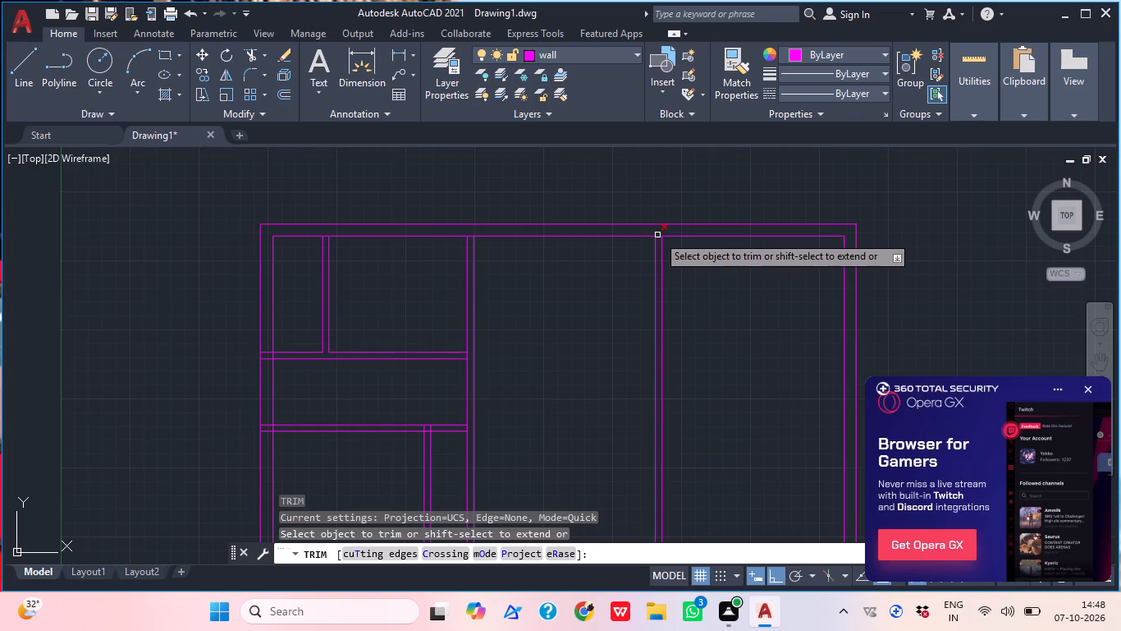
pyautogui.scroll(3, 657, 235)
pyautogui.click(663, 238)
pyautogui.click(663, 252)
pyautogui.scroll(1, 651, 245)
pyautogui.scroll(-2, 651, 245)
pyautogui.scroll(1, 651, 245)
pyautogui.scroll(-4, 650, 246)
pyautogui.scroll(1, 660, 255)
pyautogui.scroll(5, 377, 259)
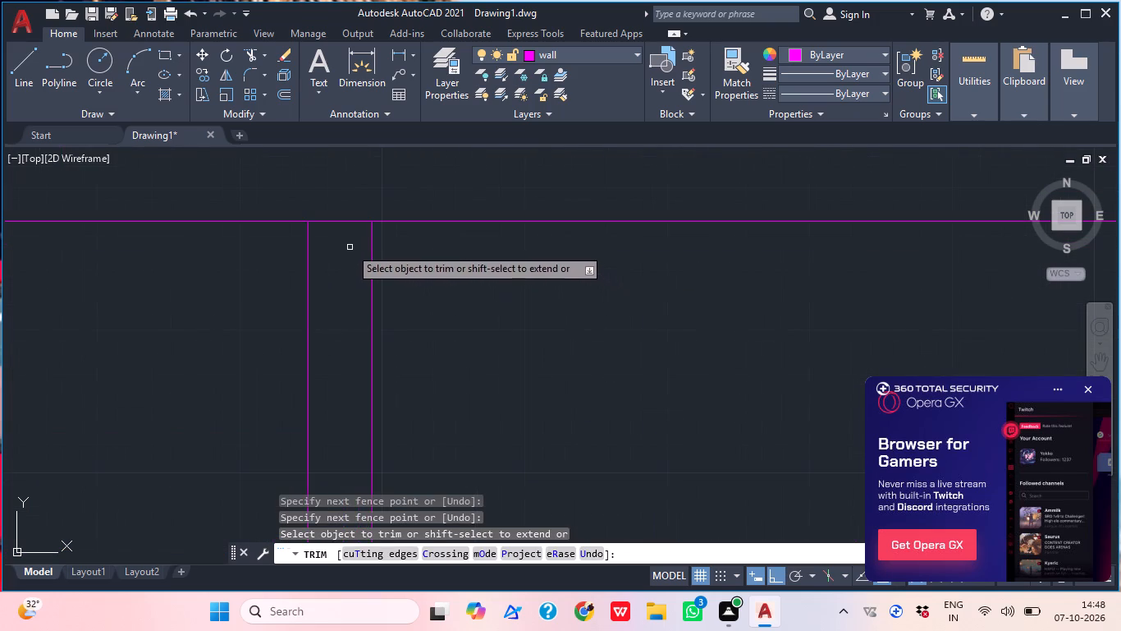
pyautogui.click(347, 243)
pyautogui.click(341, 216)
pyautogui.press('Escape')
# Offset the inner top wall line of the middle bay between the two long partitions 3' downward.
pyautogui.scroll(-7, 371, 233)
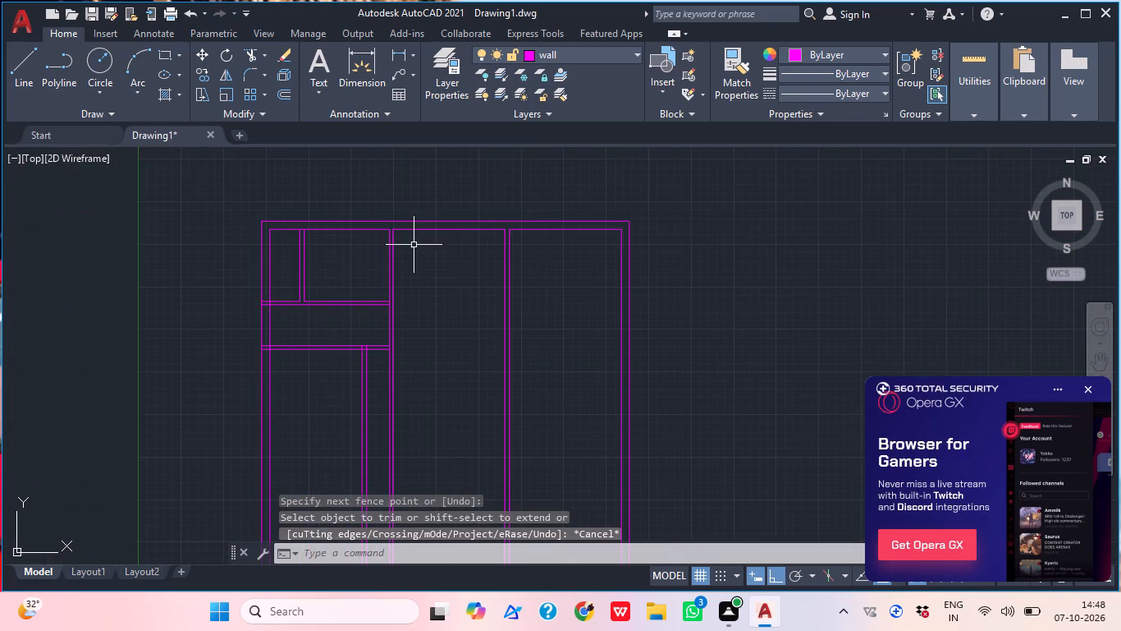
pyautogui.moveTo(327, 280); pyautogui.dragTo(346, 266, button='middle')
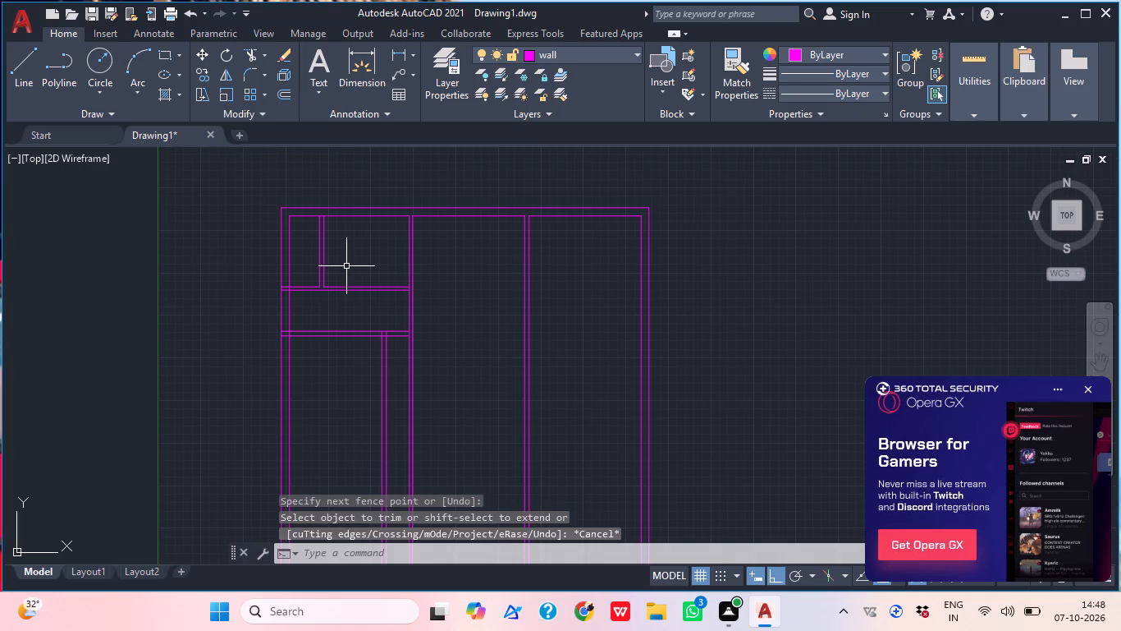
pyautogui.moveTo(400, 290); pyautogui.dragTo(360, 302, button='middle')
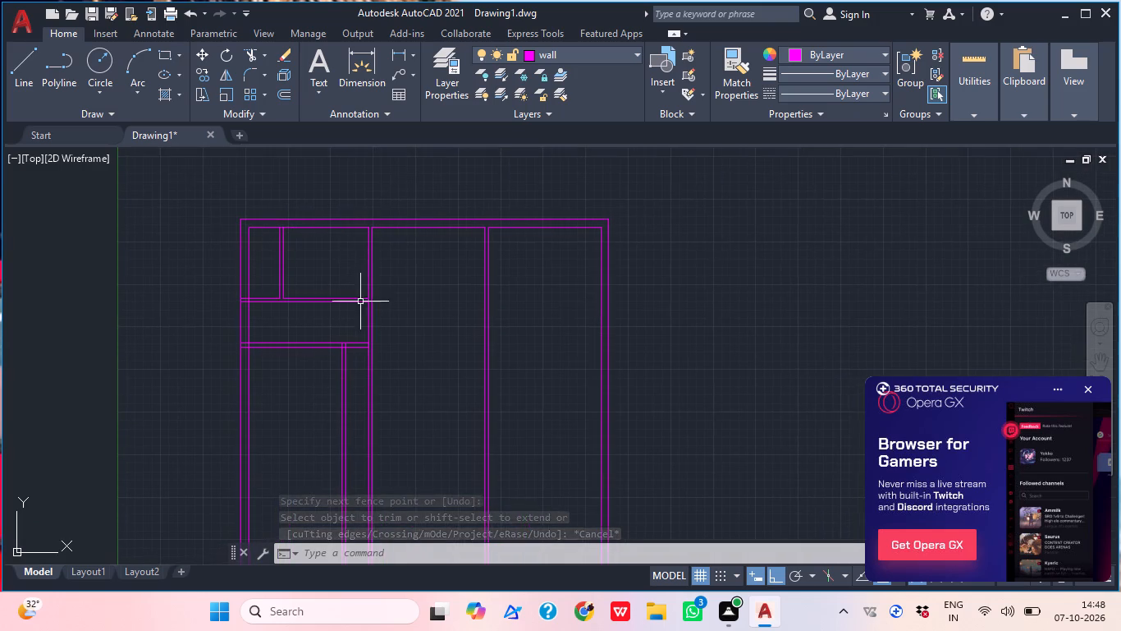
pyautogui.moveTo(415, 273); pyautogui.dragTo(376, 299, button='middle')
pyautogui.press('o')
pyautogui.press('space')
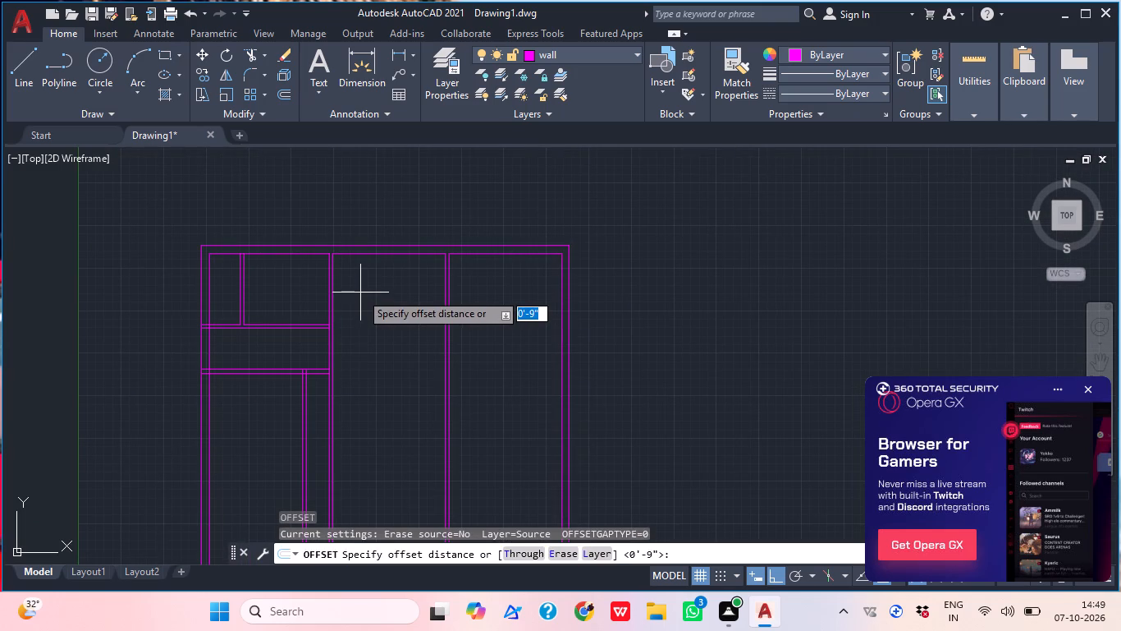
pyautogui.write("3'")
pyautogui.press('Return')
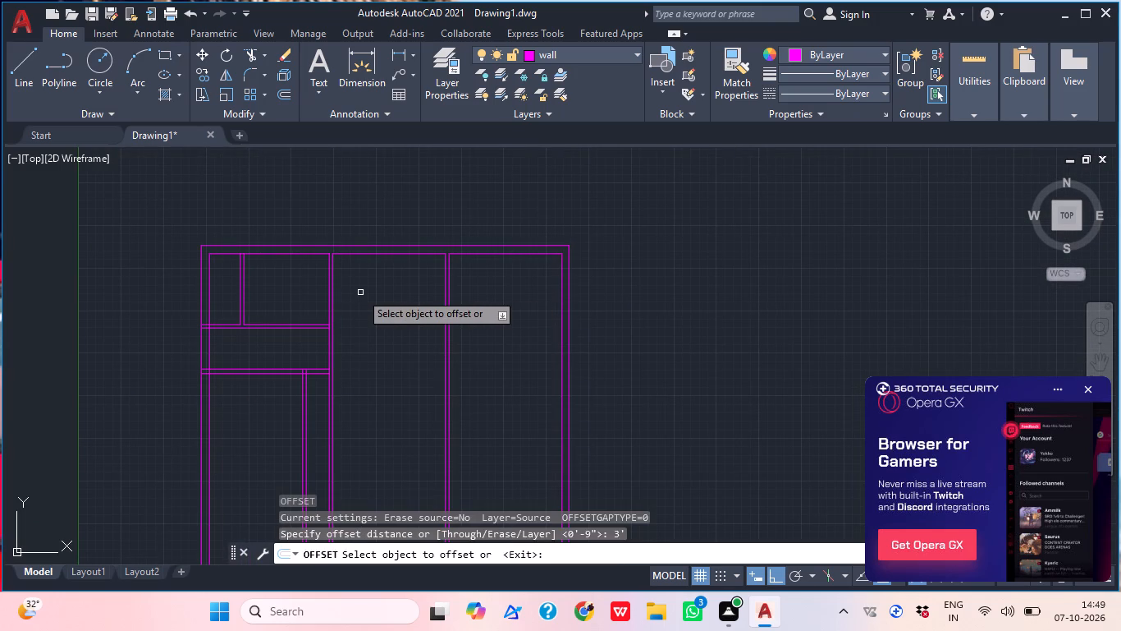
pyautogui.scroll(3, 393, 246)
pyautogui.click(400, 277)
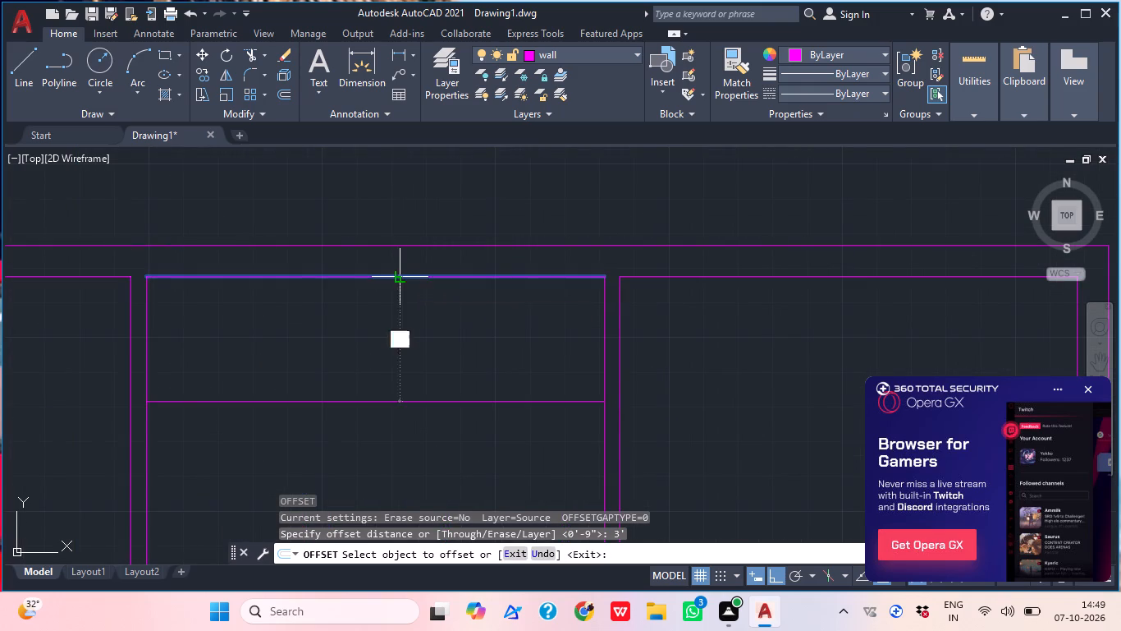
pyautogui.click(411, 340)
# Offset the new horizontal line 4.5" downward to form a partition wall across the middle bay.
pyautogui.press('space')
pyautogui.press('space')
pyautogui.write('4.5"')
pyautogui.press('Return')
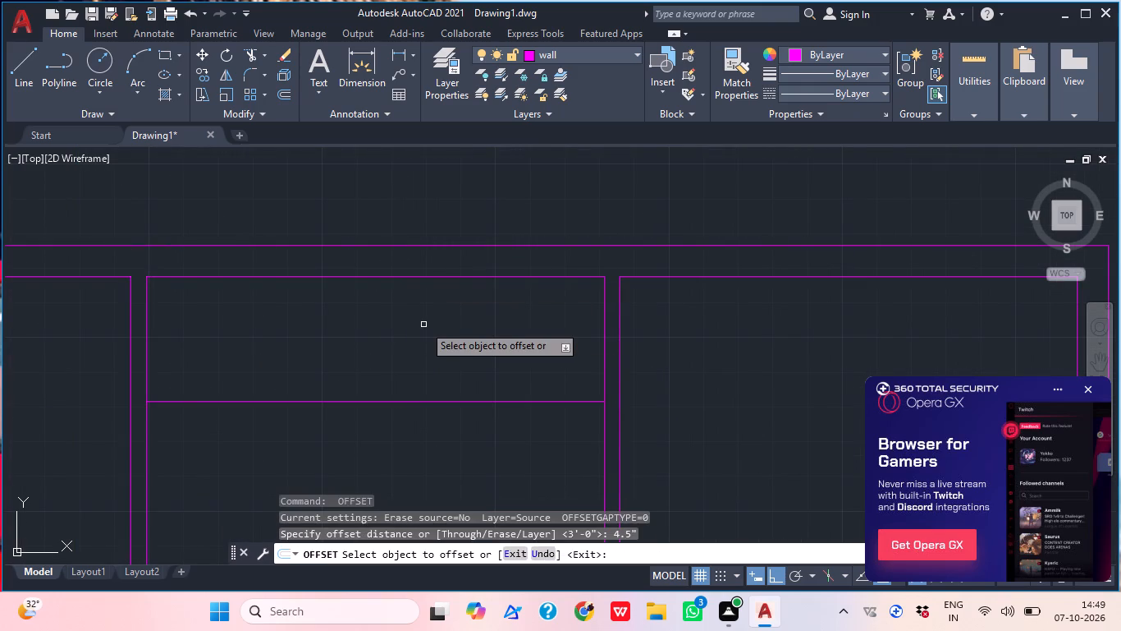
pyautogui.click(424, 403)
pyautogui.click(432, 435)
pyautogui.moveTo(456, 398); pyautogui.dragTo(396, 384, button='middle')
pyautogui.press('Escape')
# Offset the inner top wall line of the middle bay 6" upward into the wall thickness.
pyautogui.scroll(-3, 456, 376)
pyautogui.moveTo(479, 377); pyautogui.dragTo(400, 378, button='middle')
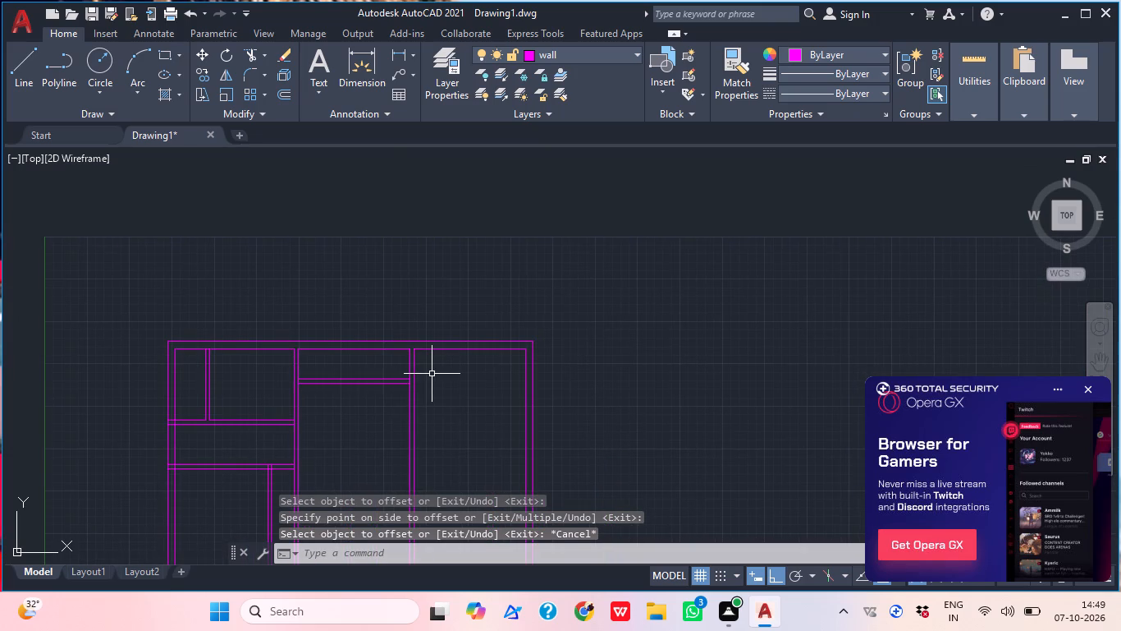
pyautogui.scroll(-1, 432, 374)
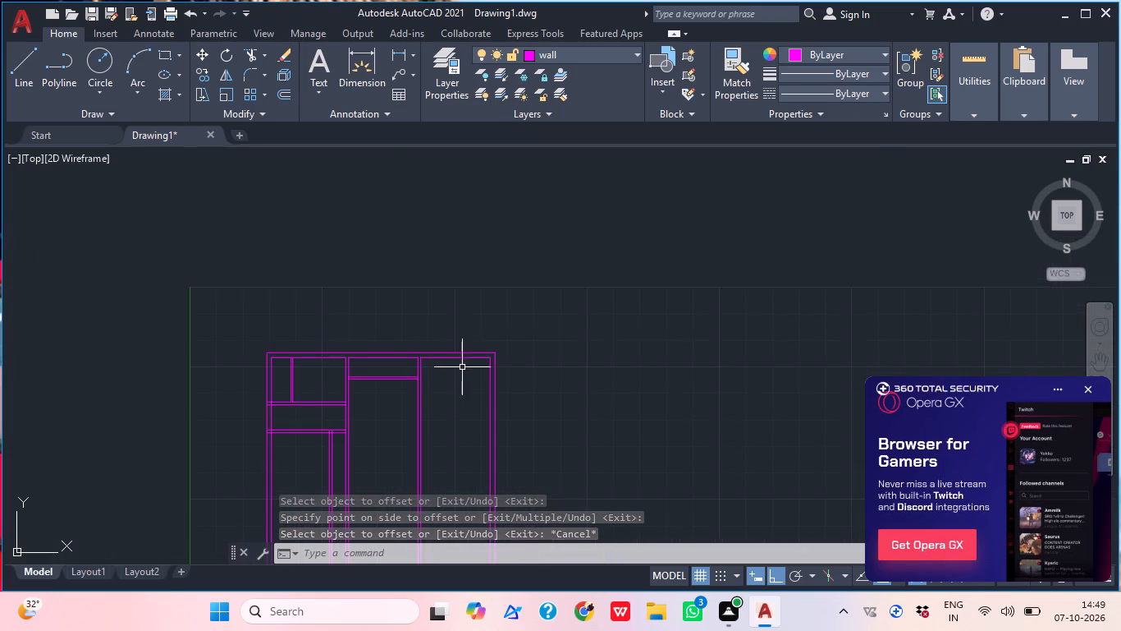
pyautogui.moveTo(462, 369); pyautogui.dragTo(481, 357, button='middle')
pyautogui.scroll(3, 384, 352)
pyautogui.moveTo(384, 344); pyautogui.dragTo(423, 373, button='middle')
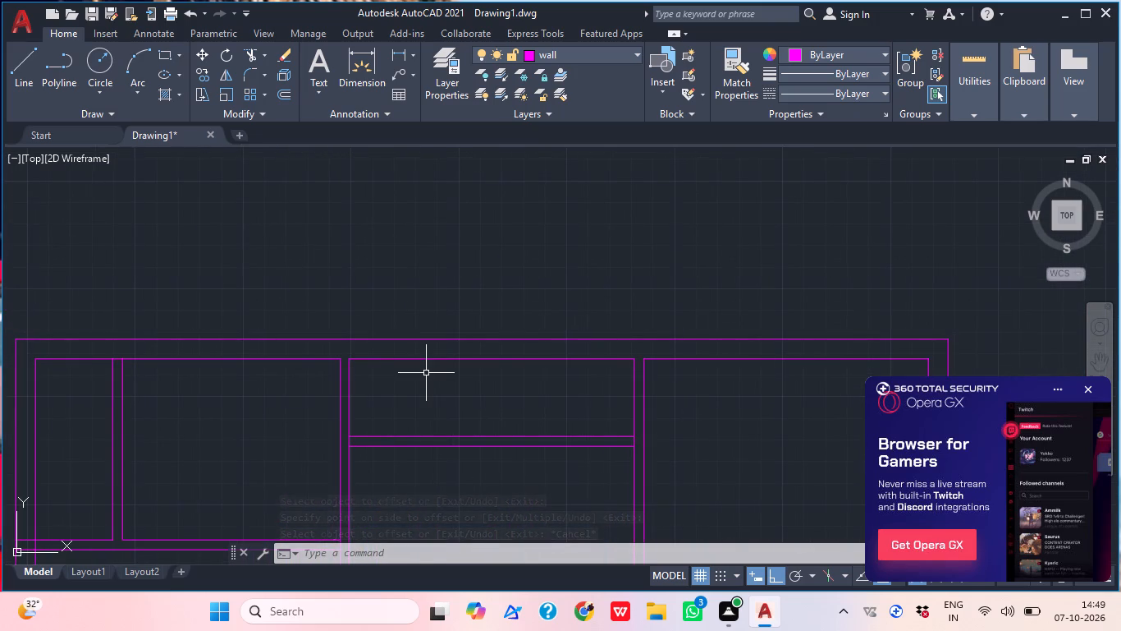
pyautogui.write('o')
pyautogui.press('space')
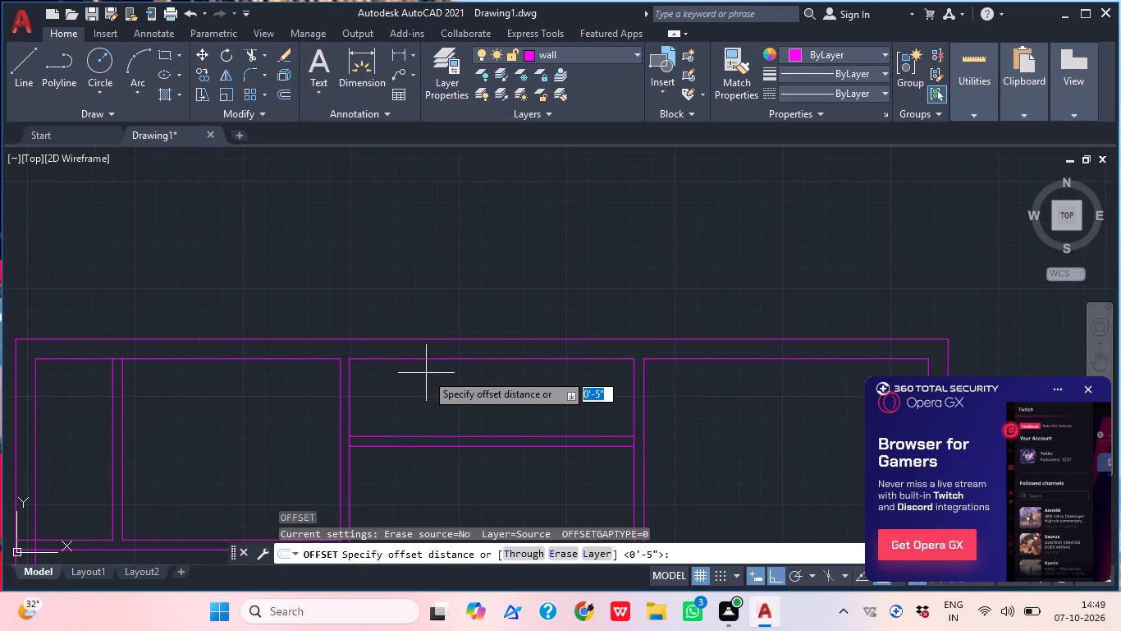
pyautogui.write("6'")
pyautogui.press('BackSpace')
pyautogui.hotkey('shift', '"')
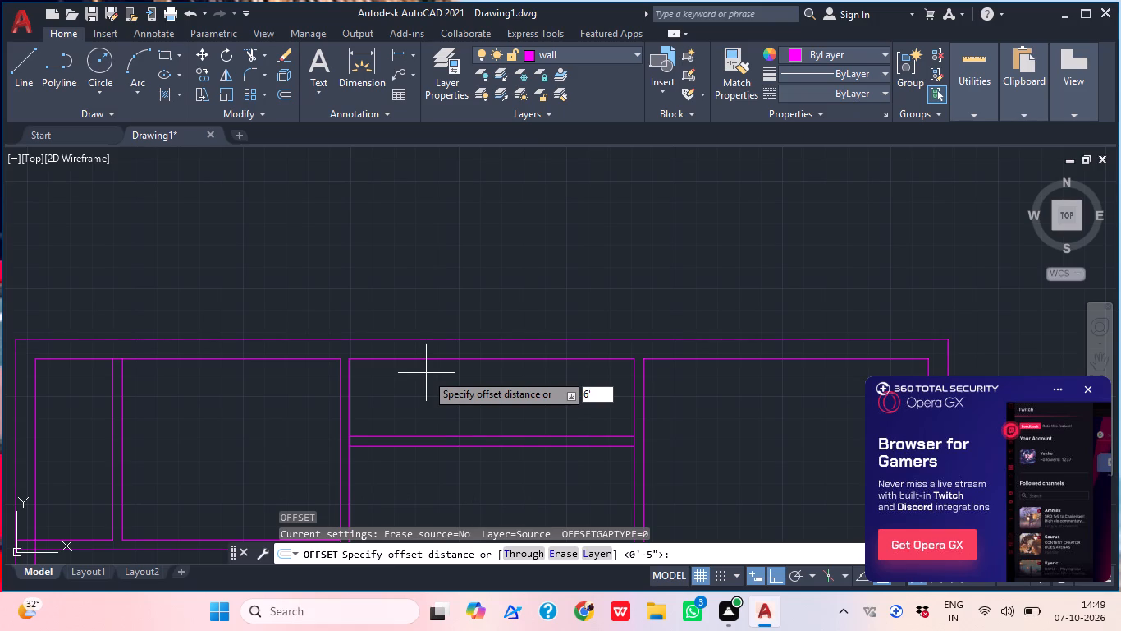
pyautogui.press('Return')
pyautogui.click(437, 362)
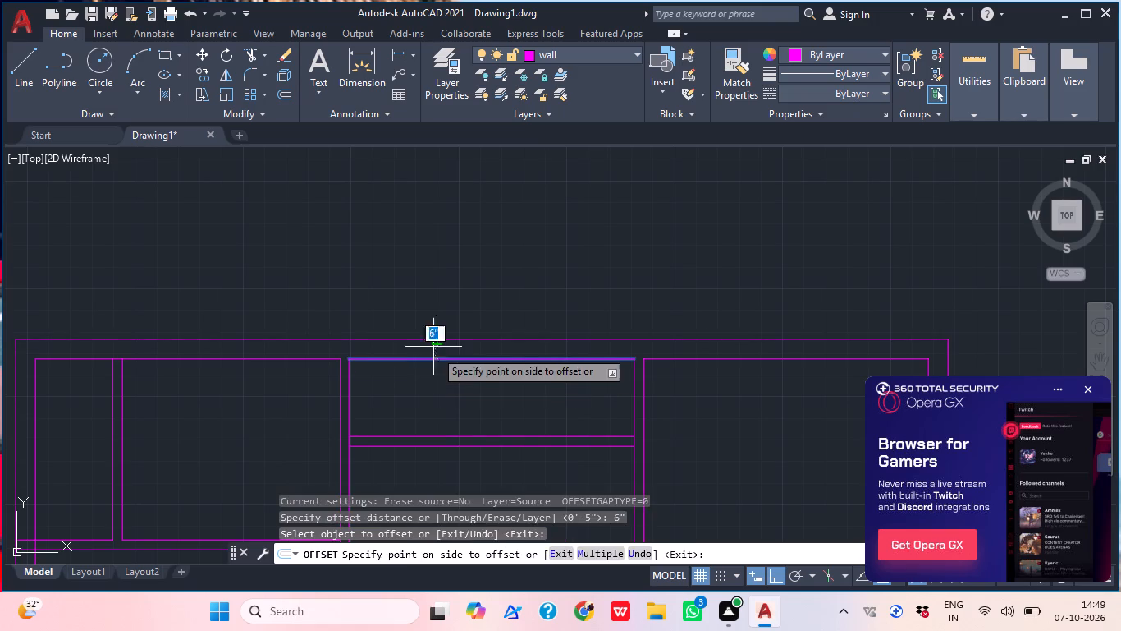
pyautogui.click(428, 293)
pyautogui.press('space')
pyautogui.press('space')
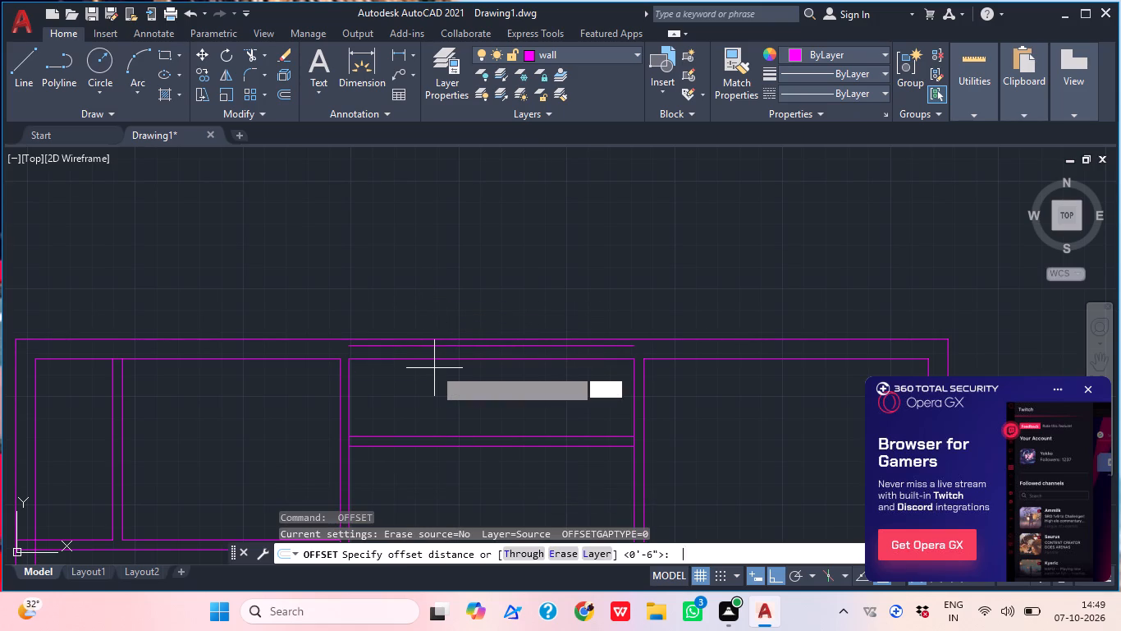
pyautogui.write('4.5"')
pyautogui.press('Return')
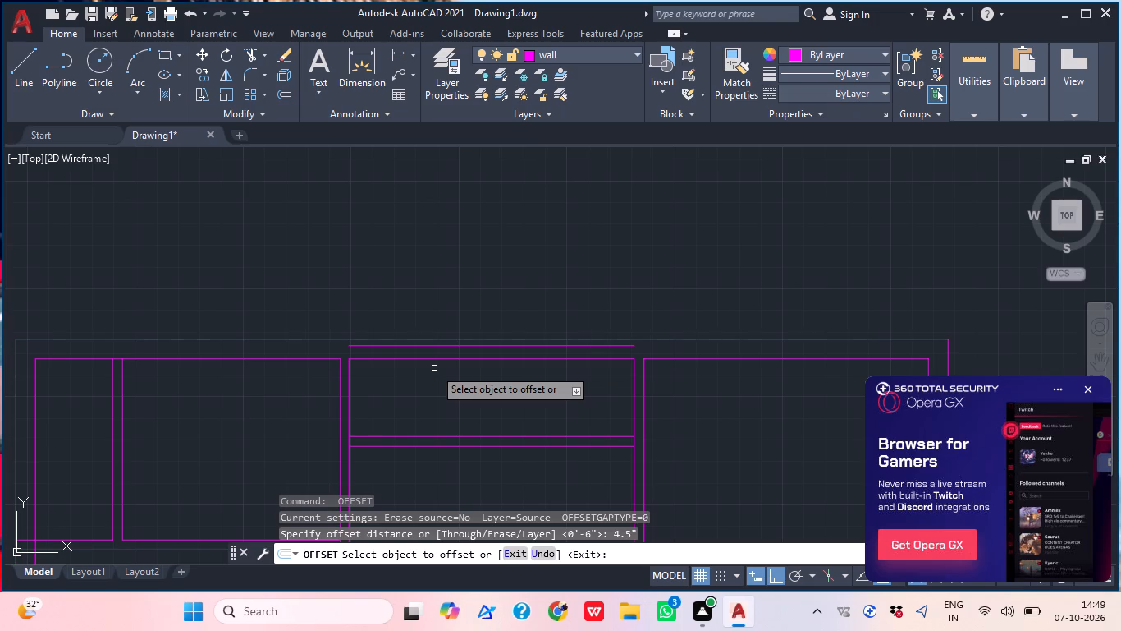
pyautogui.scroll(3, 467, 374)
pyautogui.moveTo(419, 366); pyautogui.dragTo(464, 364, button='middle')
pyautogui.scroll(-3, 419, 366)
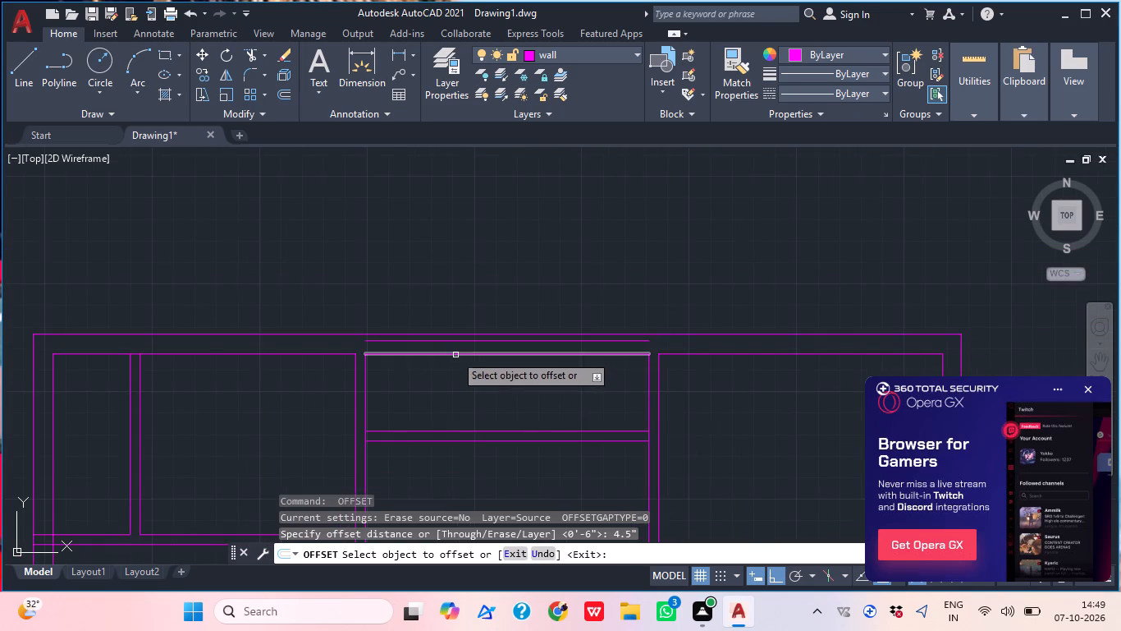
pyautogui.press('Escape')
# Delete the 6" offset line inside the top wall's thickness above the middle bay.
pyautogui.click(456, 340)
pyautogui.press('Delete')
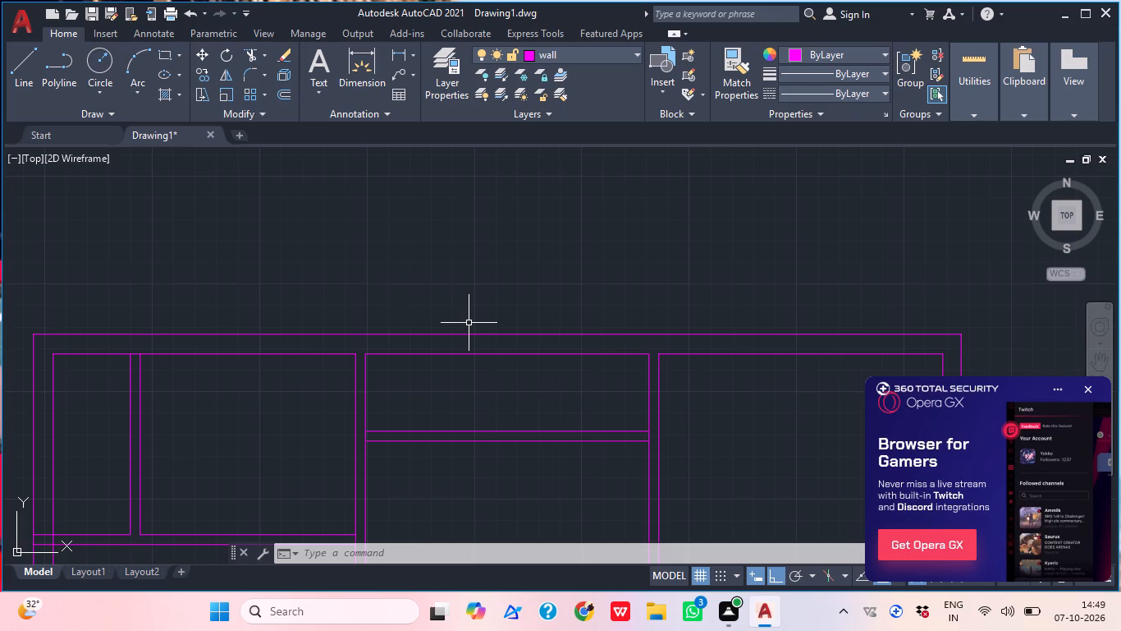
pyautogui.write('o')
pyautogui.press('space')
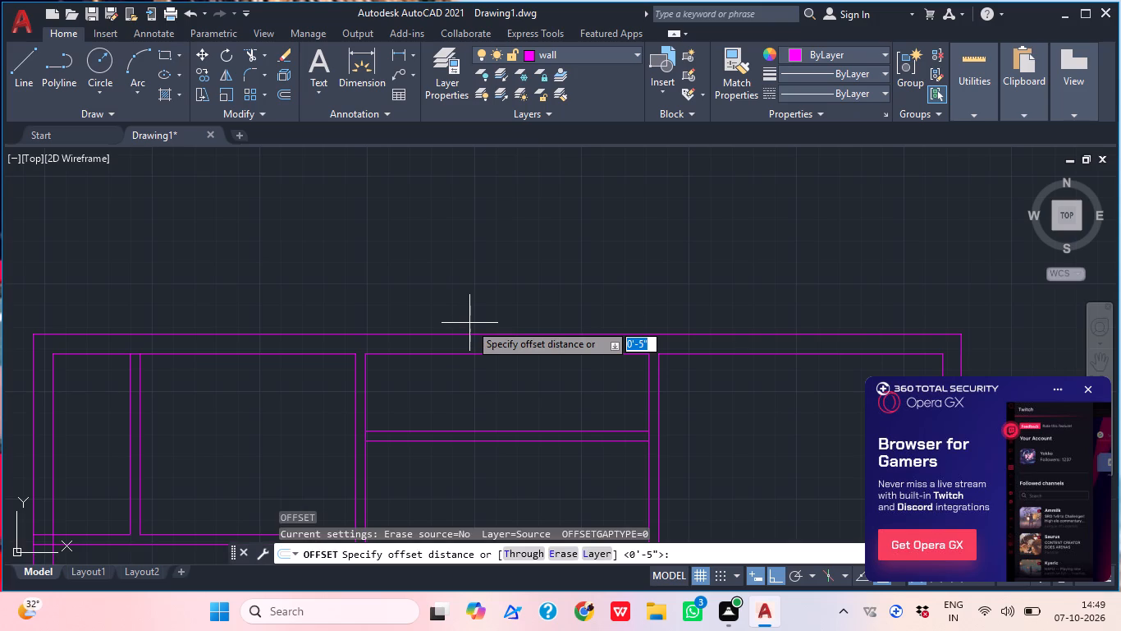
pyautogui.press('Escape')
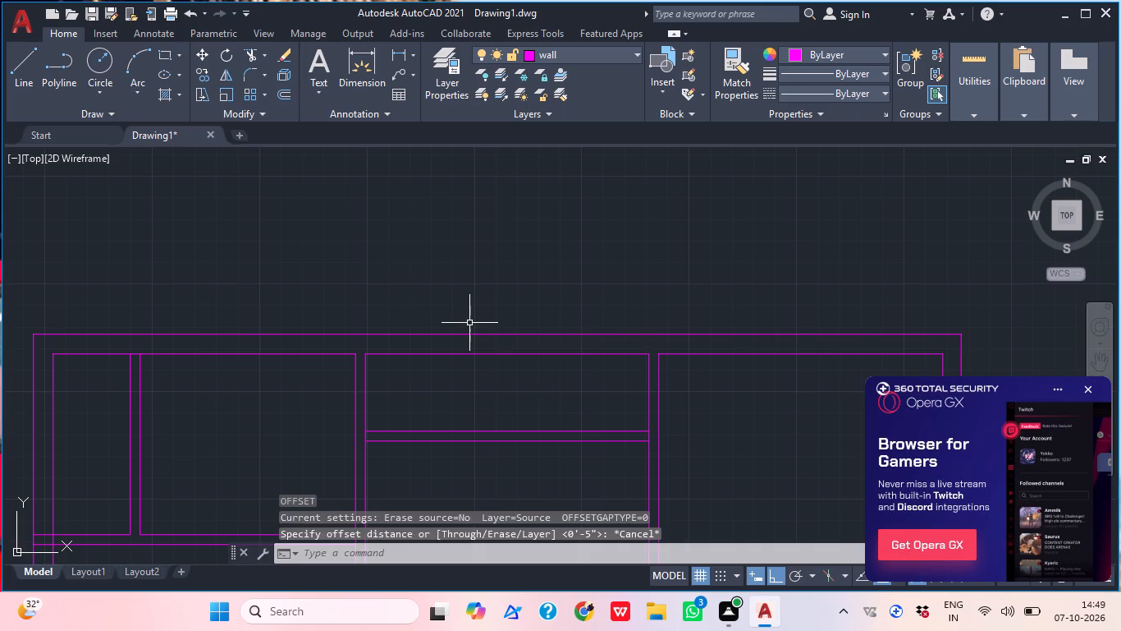
# Extend the outer-side lines of the two long partitions flanking the middle bay up to the outer top wall line.
pyautogui.write('ex')
pyautogui.press('space')
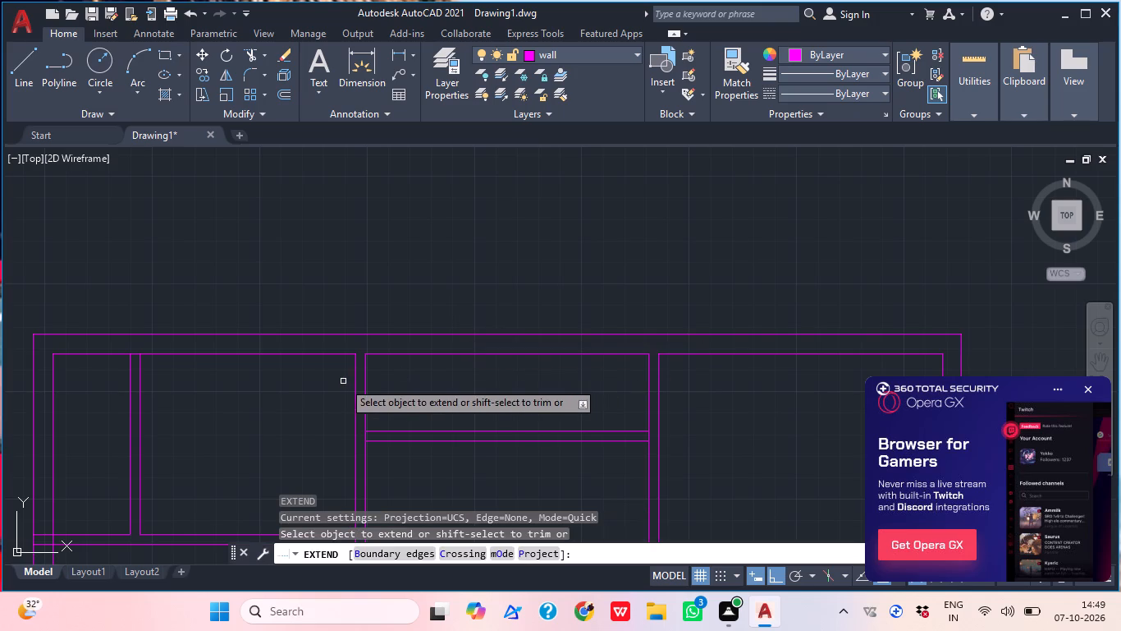
pyautogui.click(353, 367)
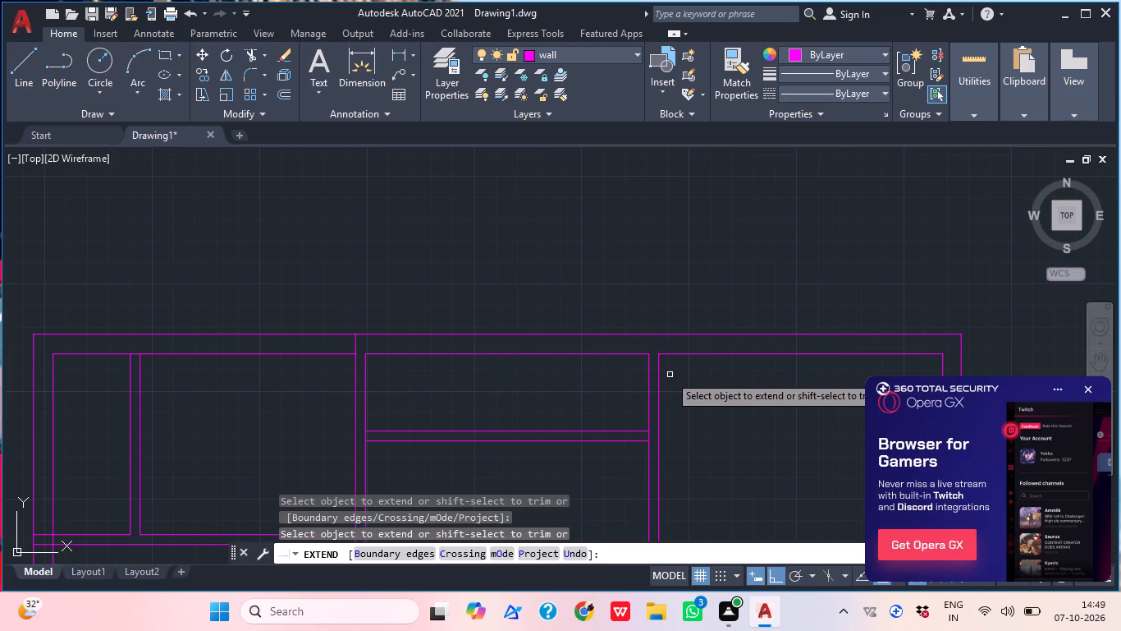
pyautogui.click(660, 371)
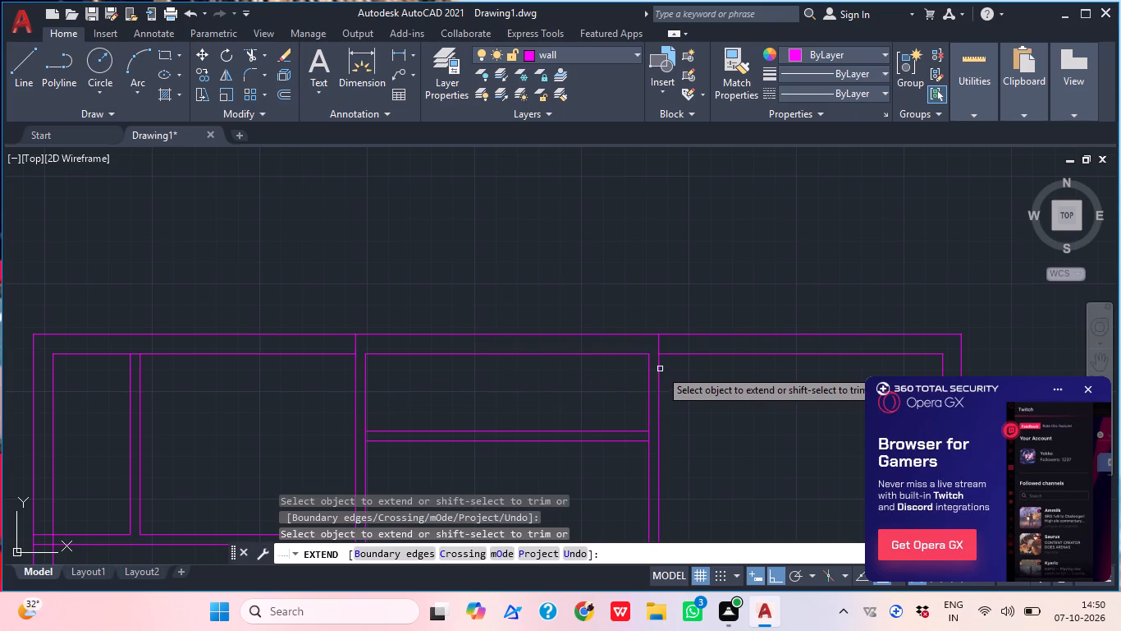
pyautogui.press('Escape')
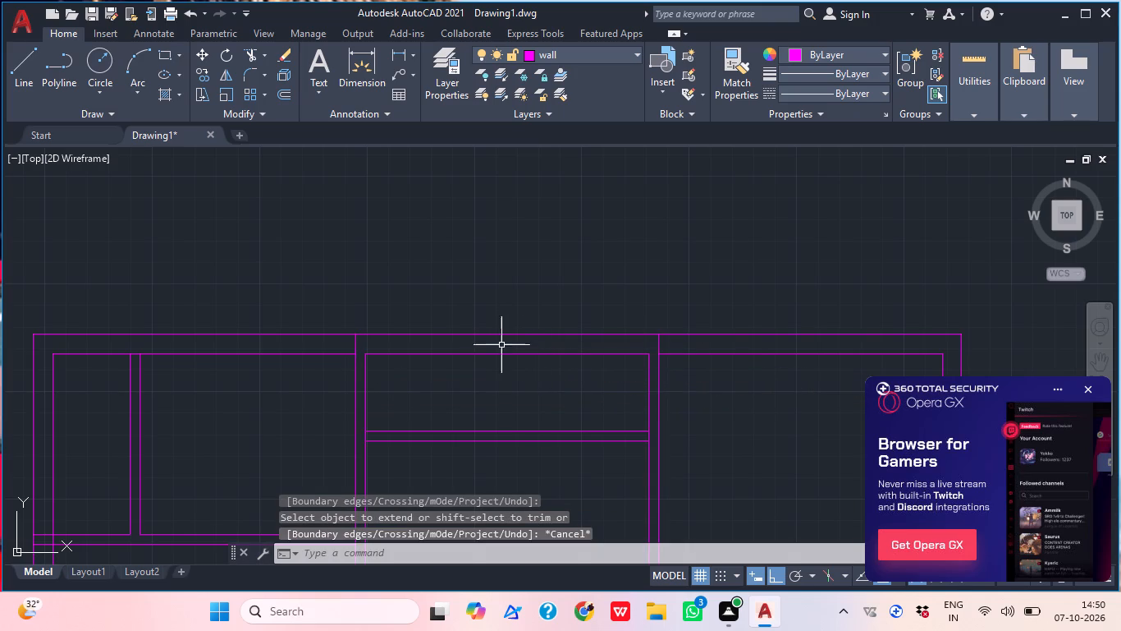
# Trim away the outer top wall line above the middle bay, between the two extended partition lines.
pyautogui.write('tr')
pyautogui.press('space')
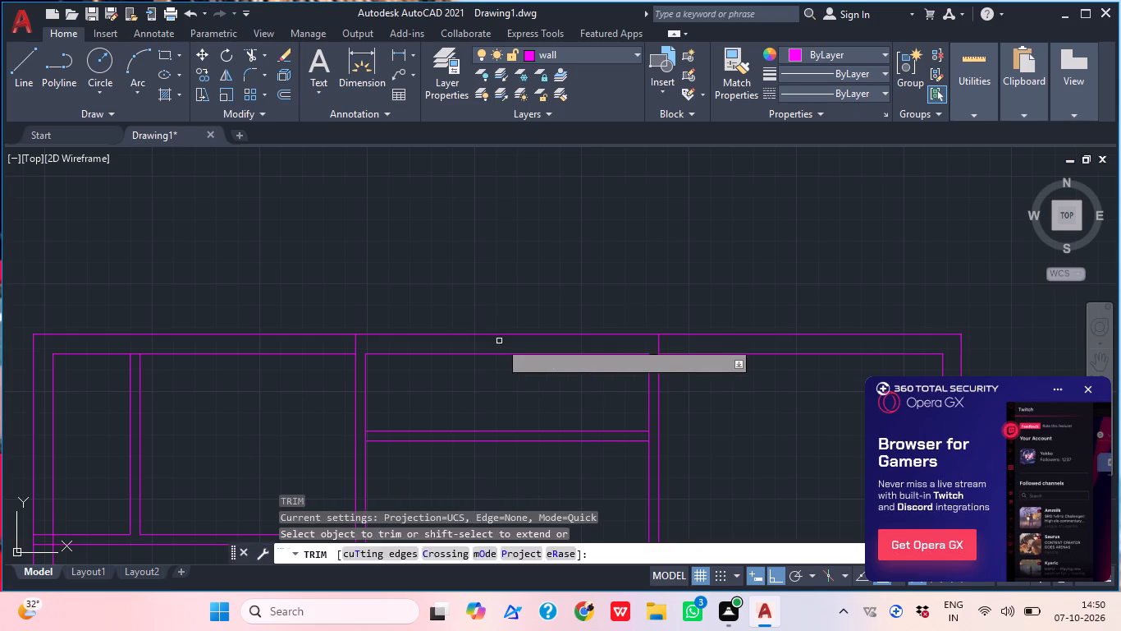
pyautogui.click(499, 341)
pyautogui.click(471, 324)
pyautogui.press('Escape')
# Offset the inner top wall line of the middle bay 1'3" upward.
pyautogui.press('o')
pyautogui.press('space')
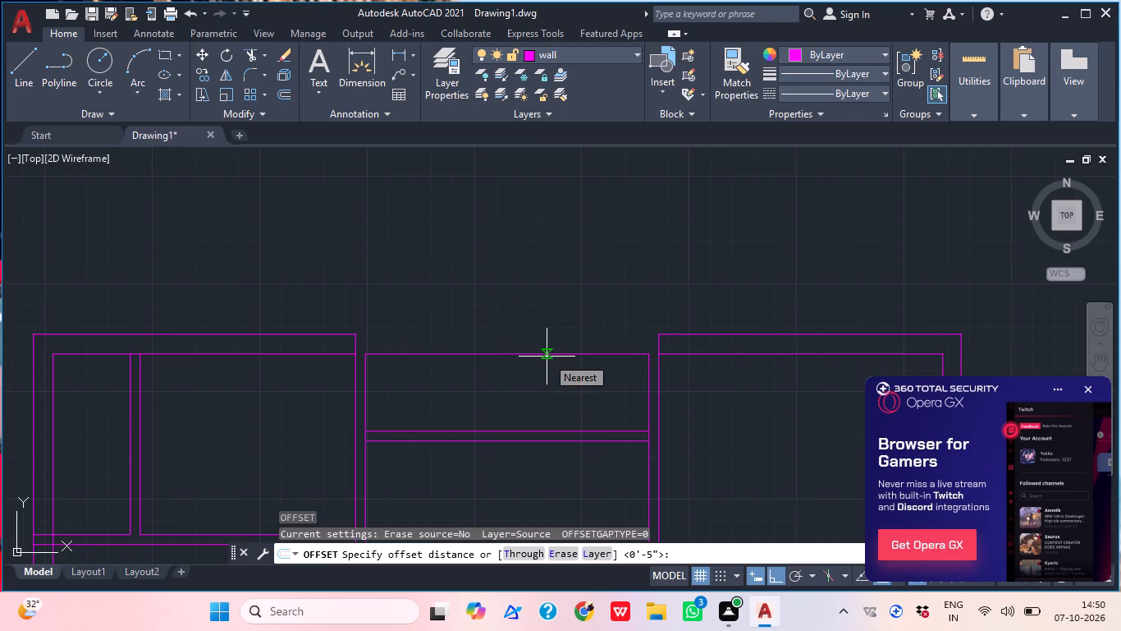
pyautogui.write('1\'3"')
pyautogui.press('Return')
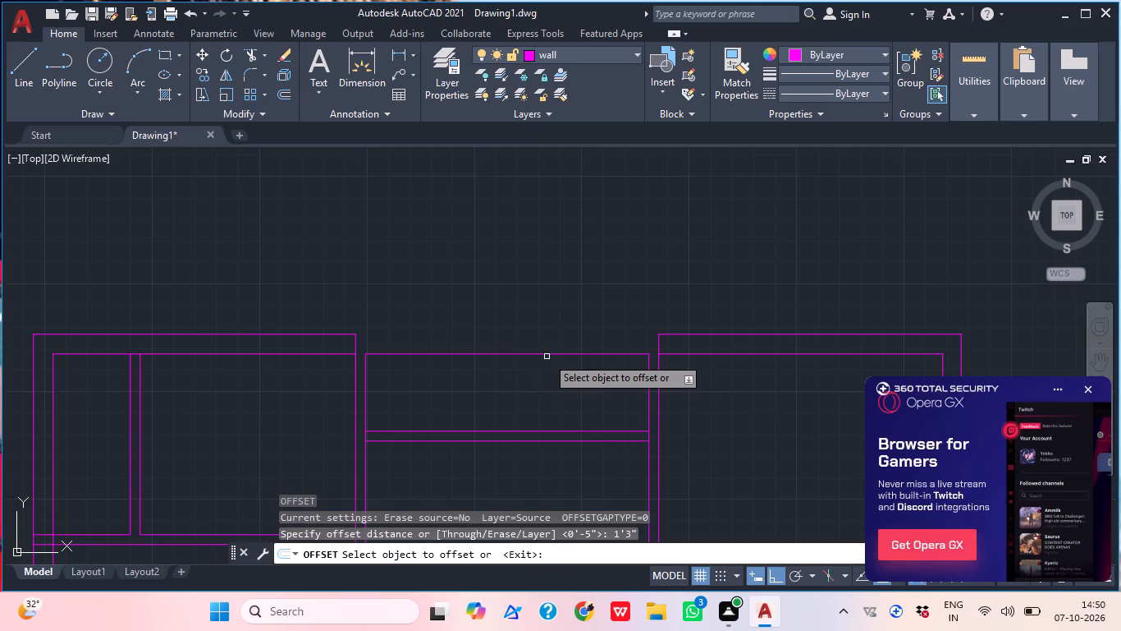
pyautogui.click(524, 354)
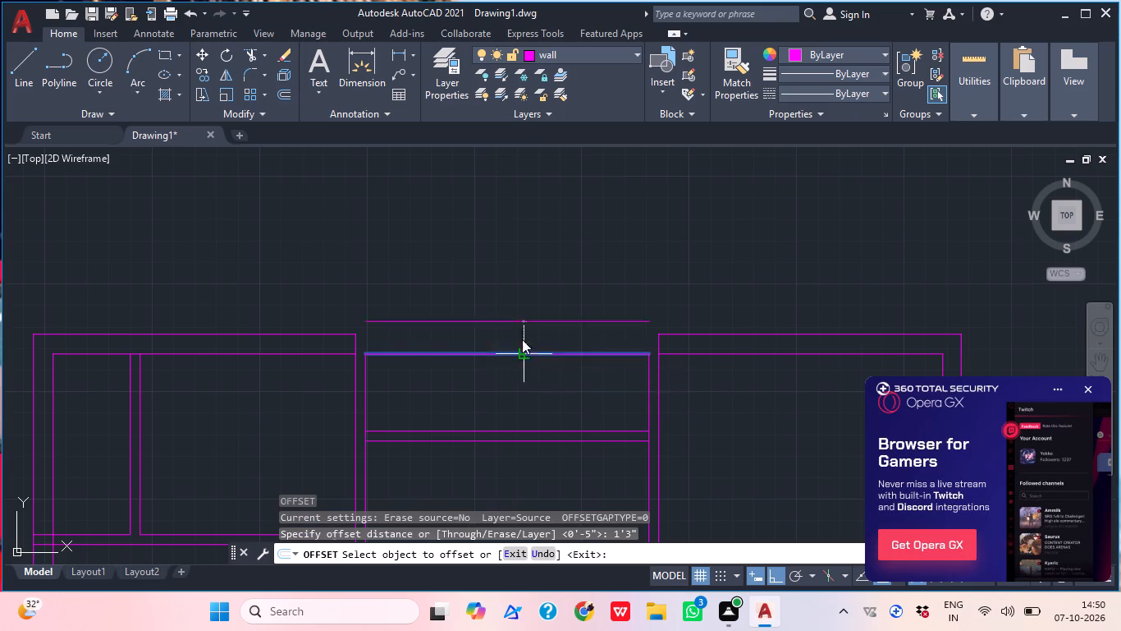
pyautogui.click(519, 306)
pyautogui.press('space')
# Offset the new raised line 4.5" upward to form the projecting wall above the middle bay.
pyautogui.press('space')
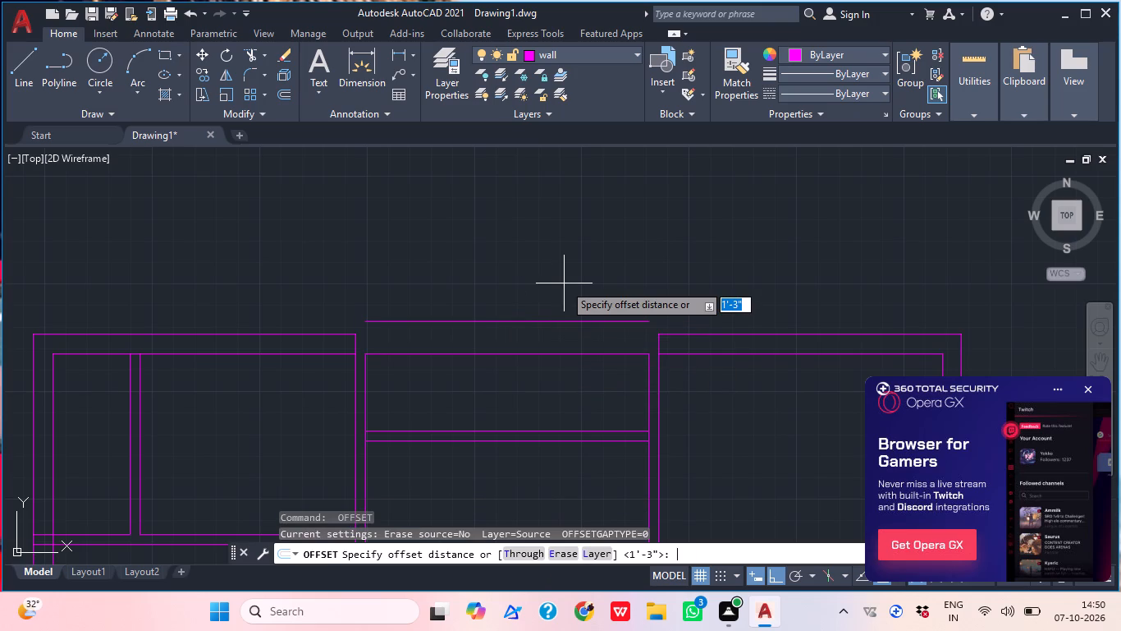
pyautogui.write('4.5"')
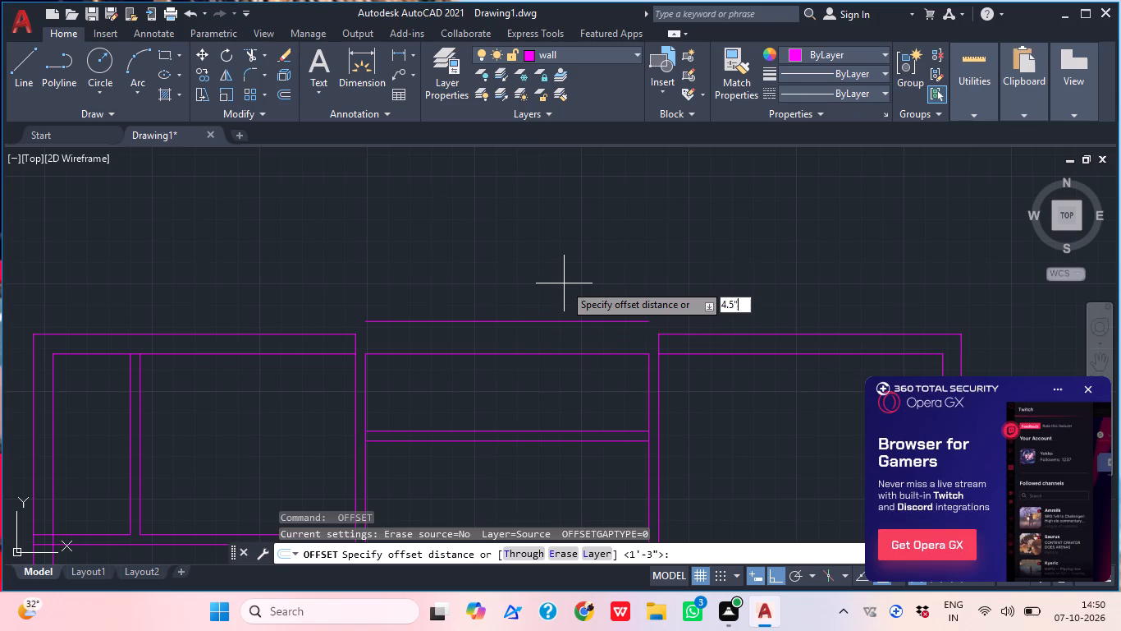
pyautogui.press('Return')
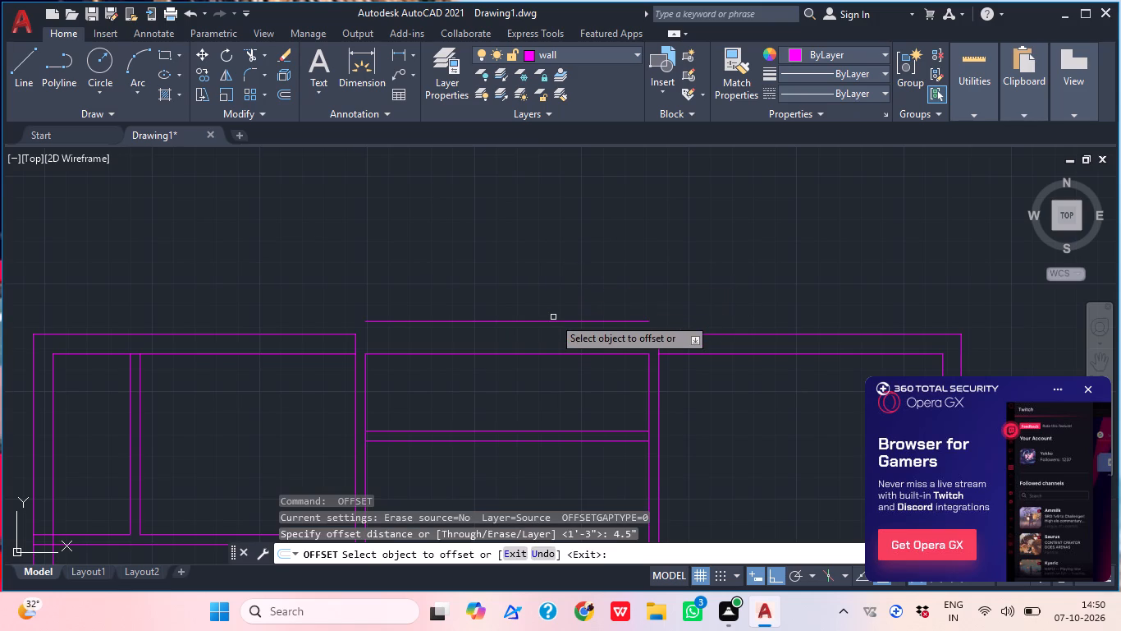
pyautogui.click(551, 320)
pyautogui.click(549, 298)
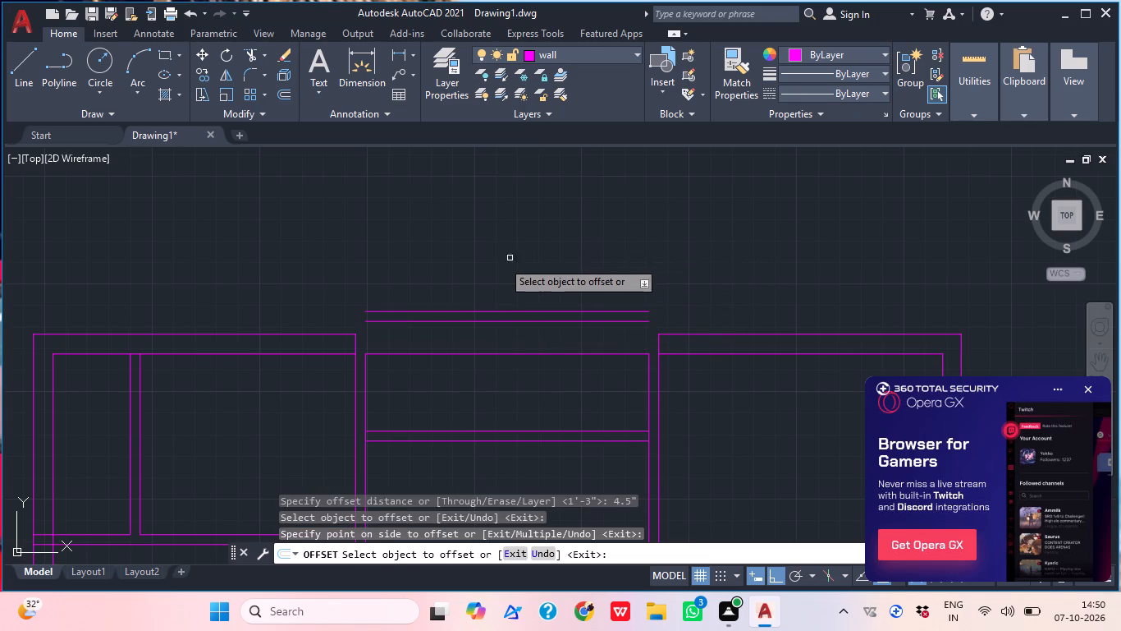
pyautogui.press('Escape')
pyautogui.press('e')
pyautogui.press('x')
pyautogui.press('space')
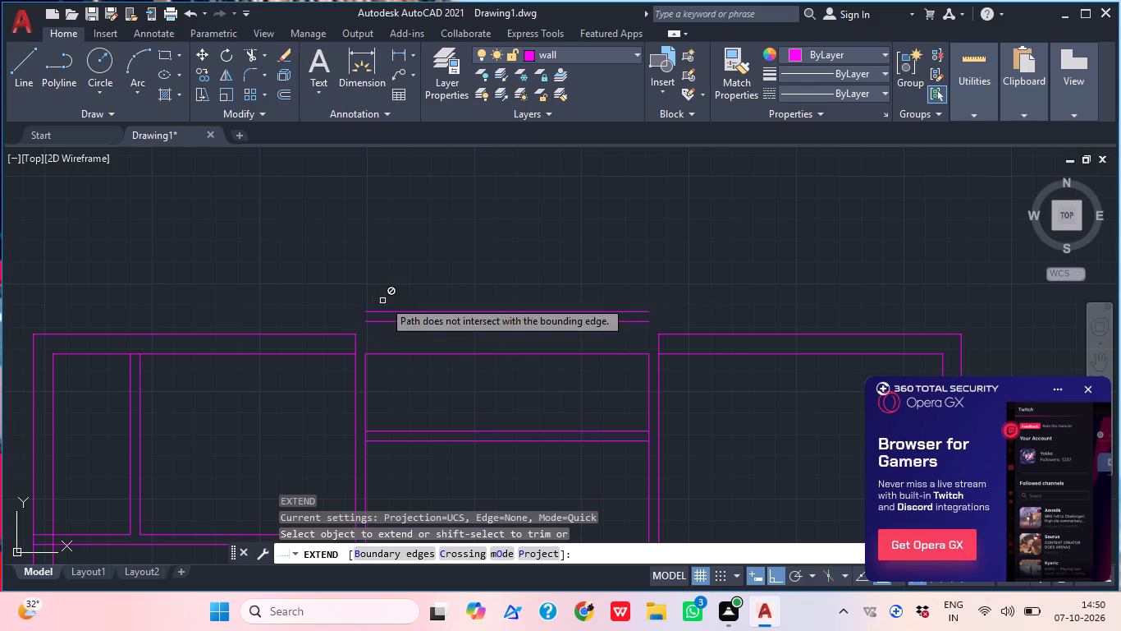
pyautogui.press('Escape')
# Draw a line from the lower raised line's left end out to the left partition's outer face, then up to the upper line's level.
pyautogui.scroll(1, 374, 349)
pyautogui.moveTo(368, 347); pyautogui.dragTo(350, 349, button='middle')
pyautogui.write('l')
pyautogui.press('space')
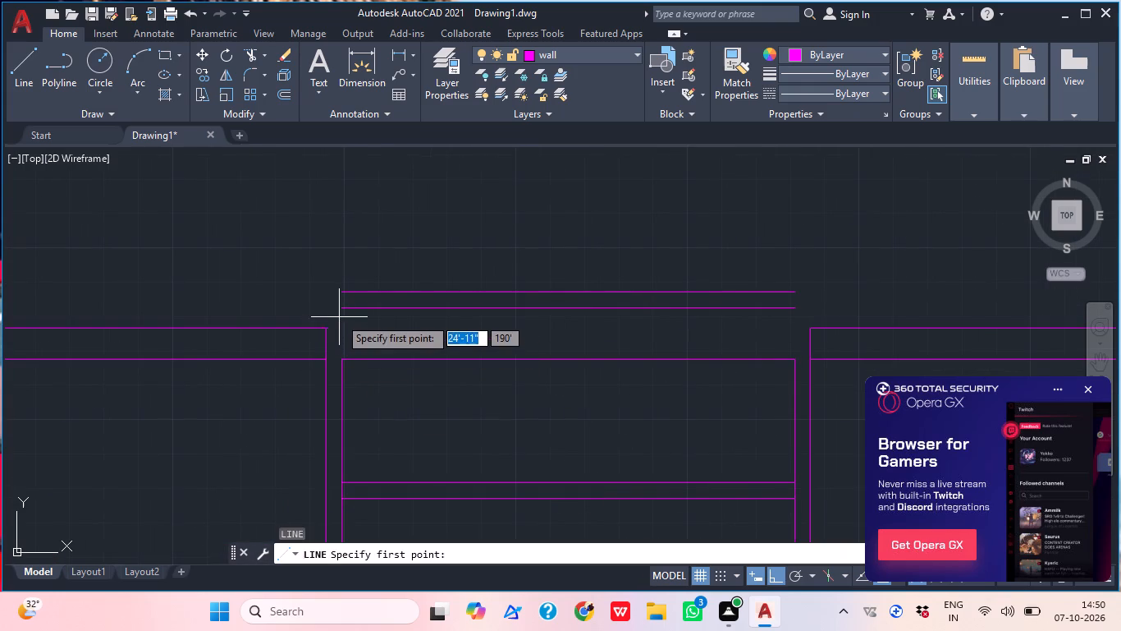
pyautogui.scroll(1, 339, 315)
pyautogui.click(340, 298)
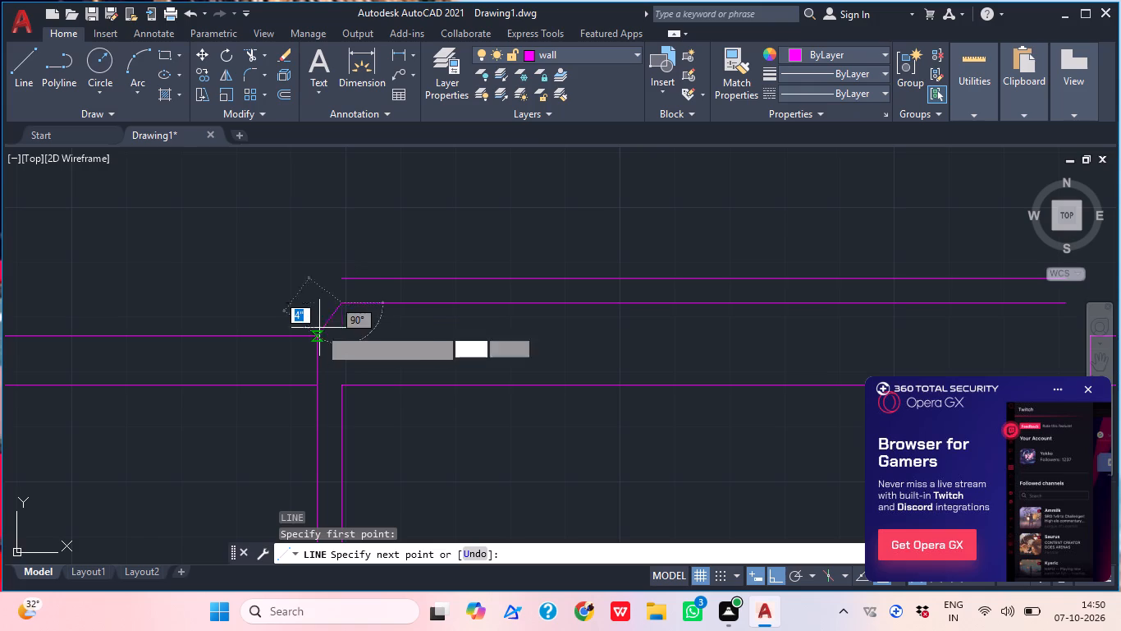
pyautogui.click(309, 295)
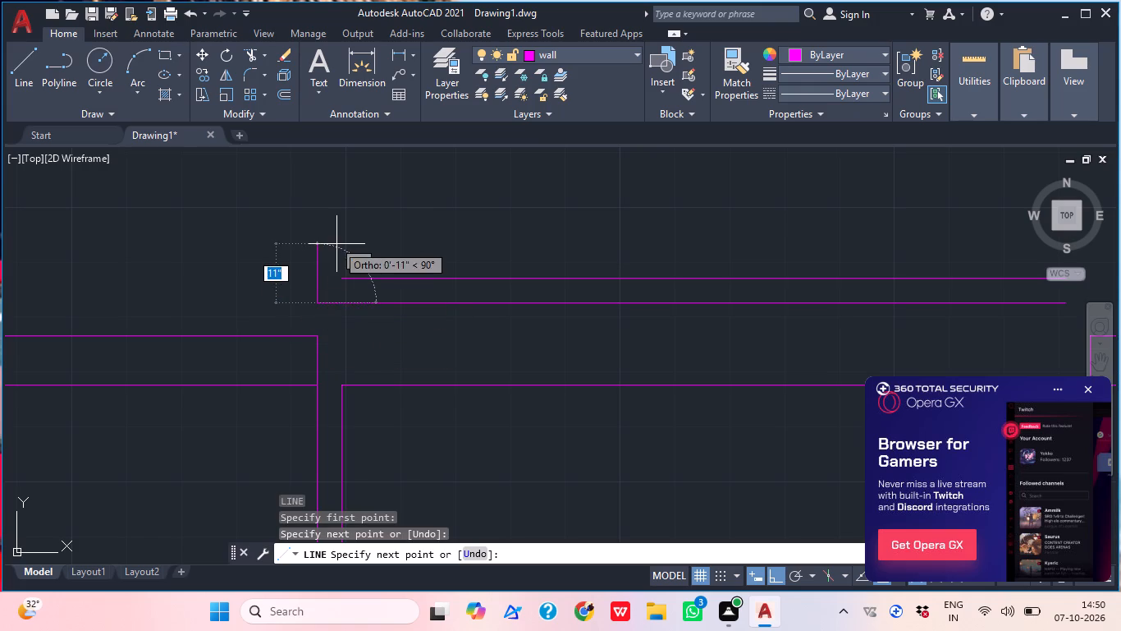
pyautogui.click(313, 279)
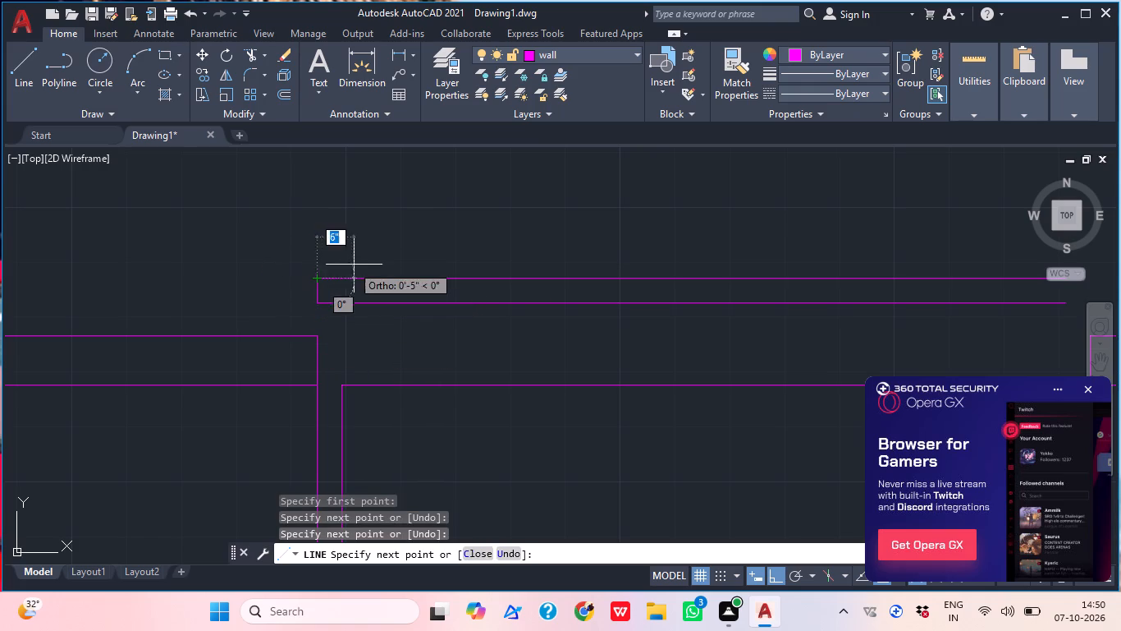
pyautogui.press('Escape')
# Extend the left partition's outer line upward and the upper raised line leftward to close the projection's left corner.
pyautogui.press('e')
pyautogui.press('x')
pyautogui.press('space')
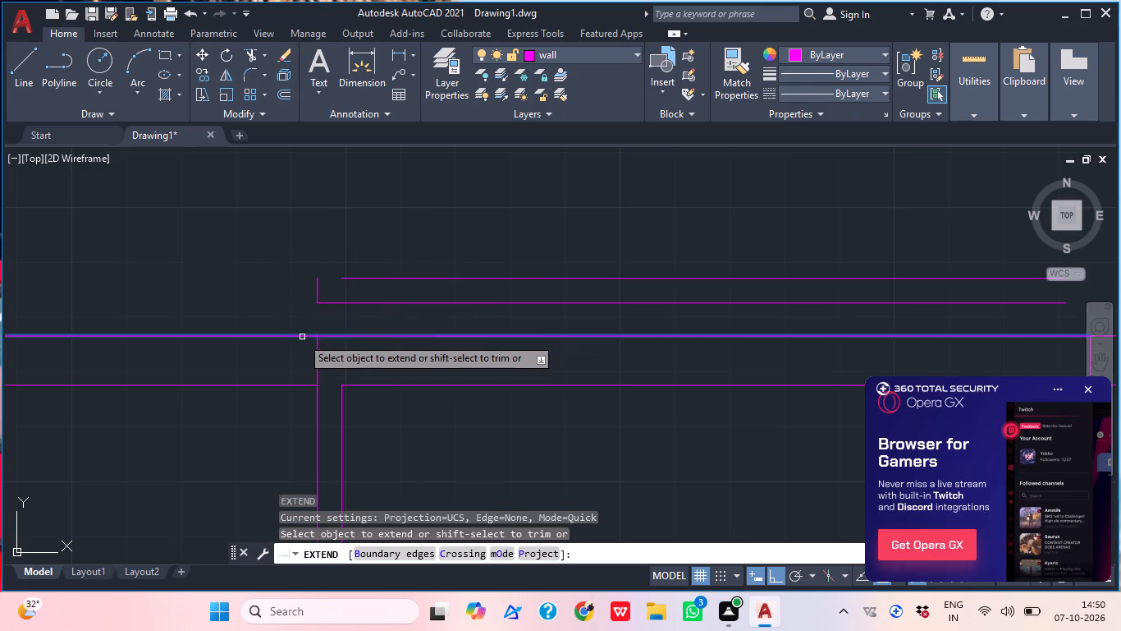
pyautogui.click(317, 352)
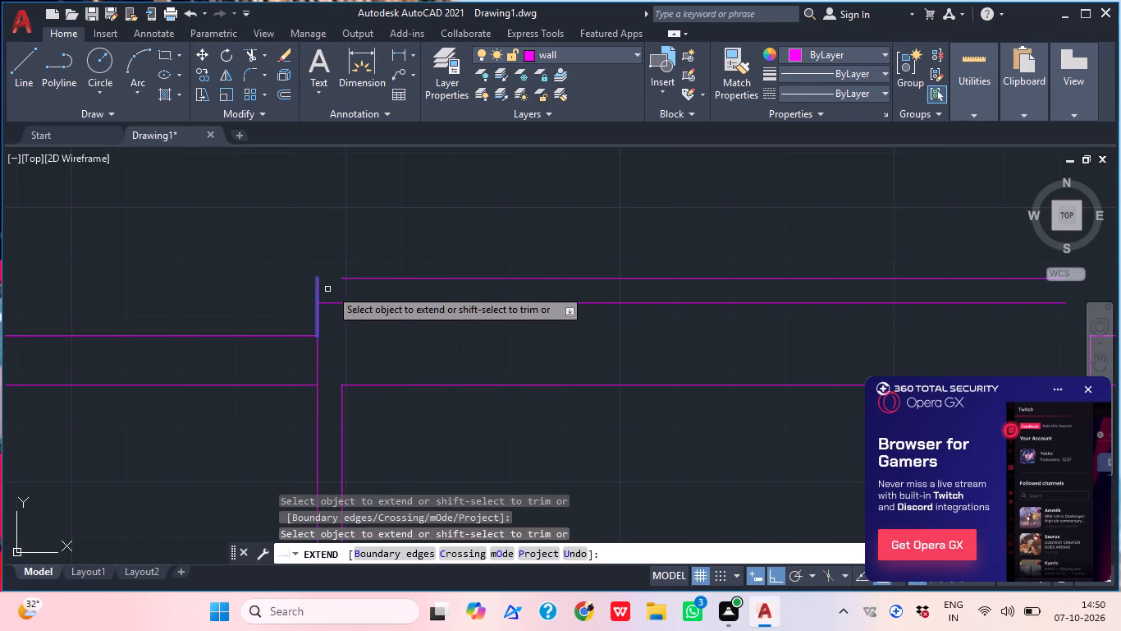
pyautogui.click(366, 279)
pyautogui.moveTo(420, 260); pyautogui.dragTo(318, 264, button='middle')
pyautogui.scroll(-3, 323, 261)
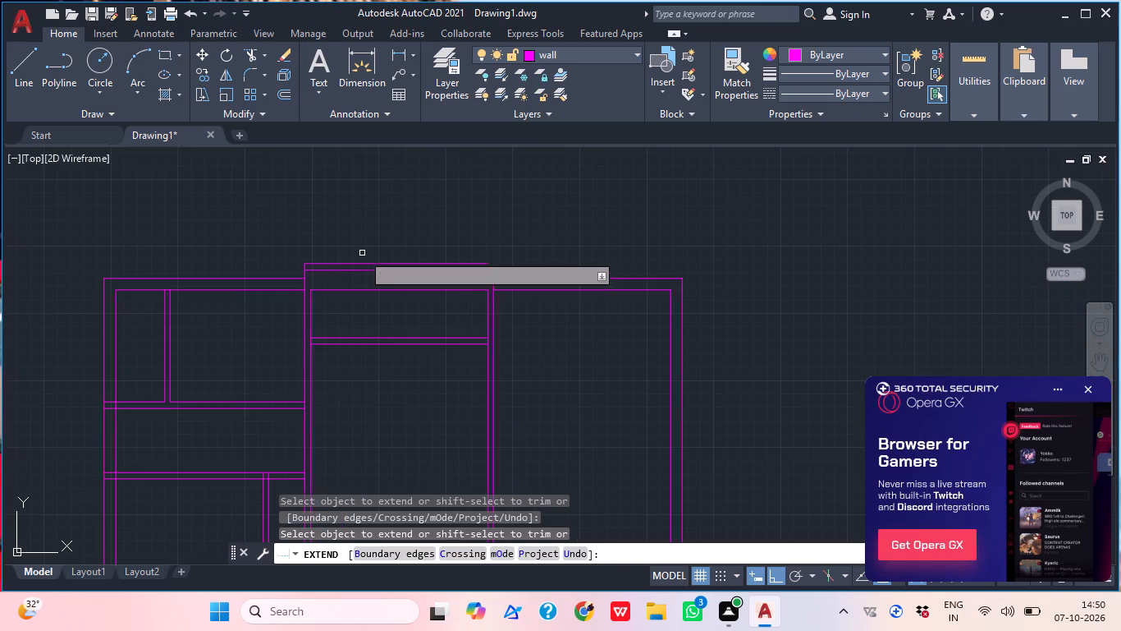
pyautogui.press('Escape')
# Draw a vertical line about 11" up from the right bay's outer top-left corner to the level of the upper raised line.
pyautogui.scroll(-2, 286, 279)
pyautogui.scroll(1, 286, 279)
pyautogui.scroll(3, 389, 285)
pyautogui.moveTo(457, 267); pyautogui.dragTo(390, 285, button='middle')
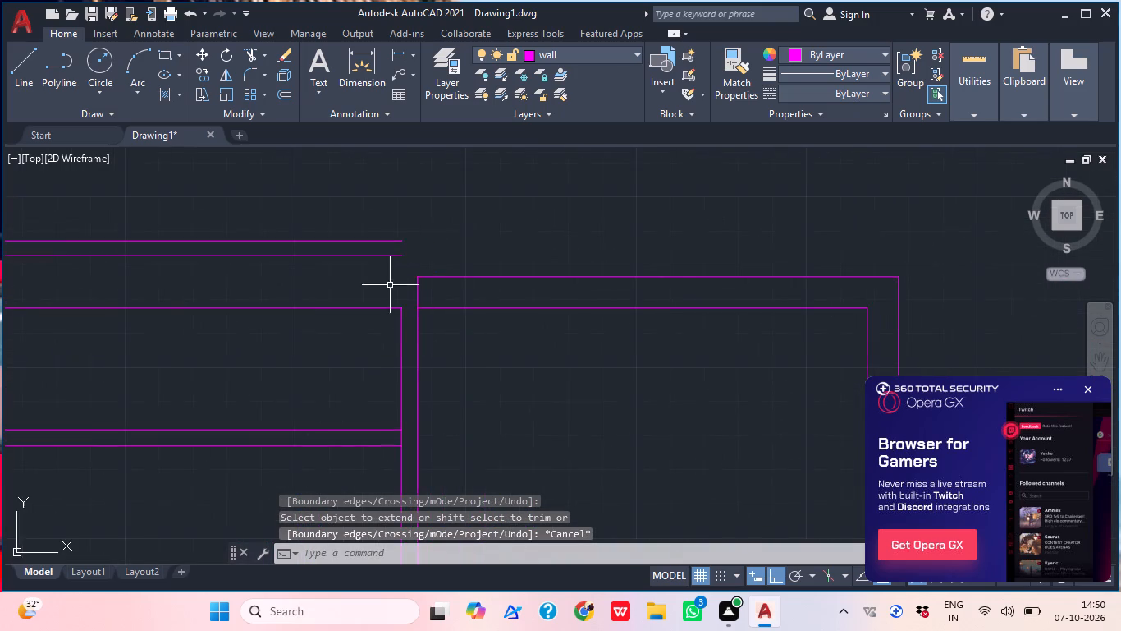
pyautogui.scroll(4, 442, 265)
pyautogui.moveTo(405, 272); pyautogui.dragTo(511, 275, button='middle')
pyautogui.scroll(2, 482, 276)
pyautogui.scroll(-2, 482, 277)
pyautogui.scroll(2, 470, 279)
pyautogui.scroll(-3, 470, 279)
pyautogui.scroll(1, 470, 279)
pyautogui.scroll(-2, 464, 281)
pyautogui.press('l')
pyautogui.press('space')
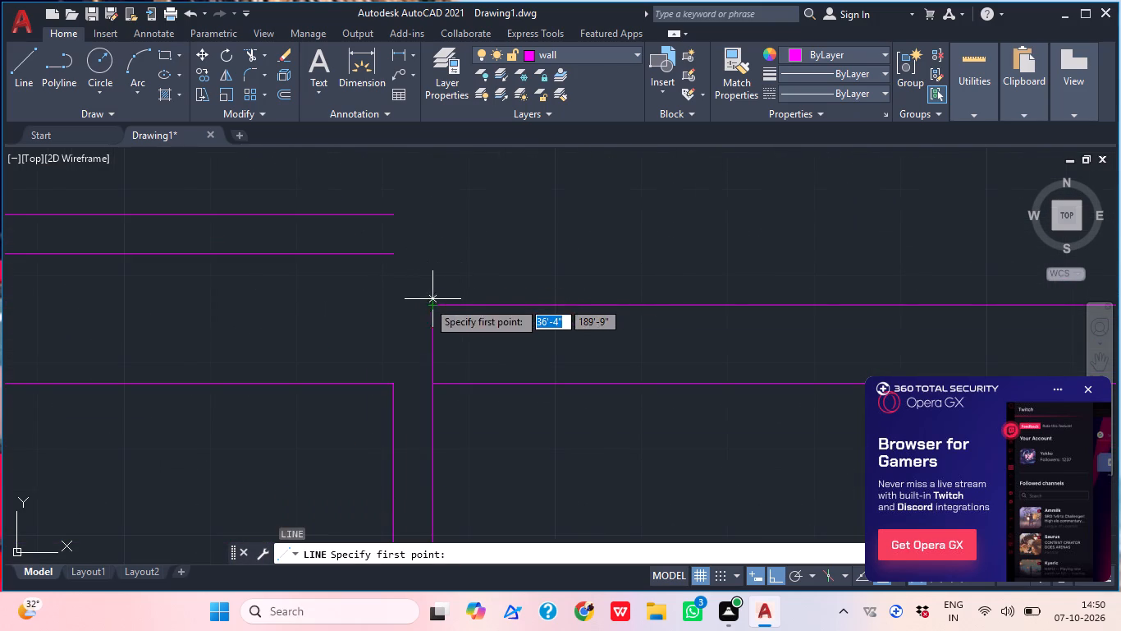
pyautogui.click(437, 306)
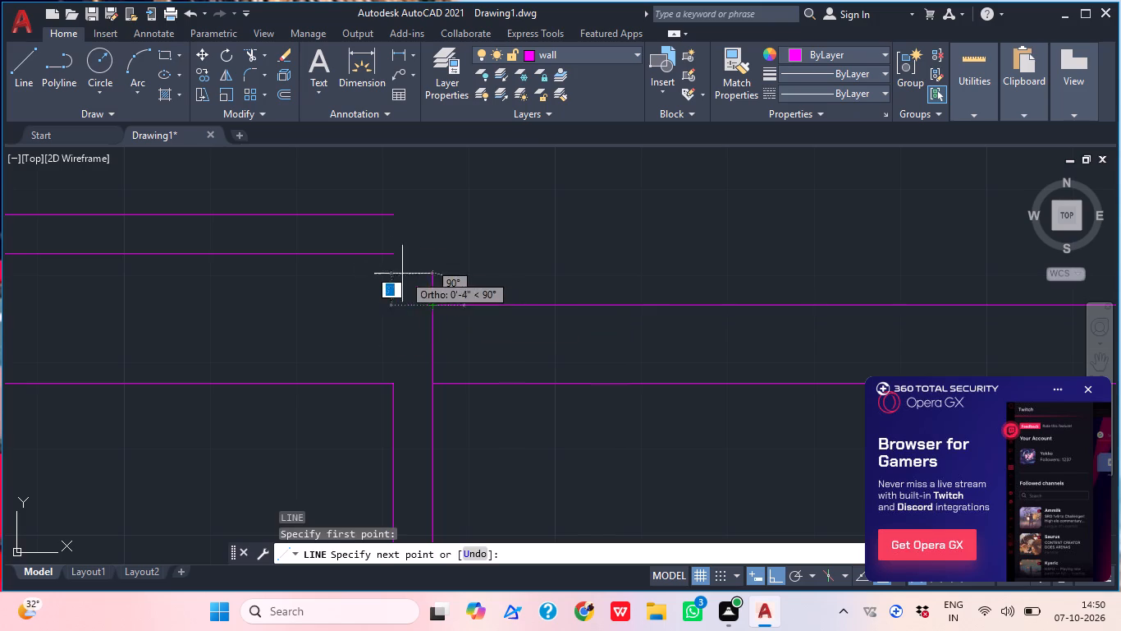
pyautogui.click(432, 216)
pyautogui.press('Escape')
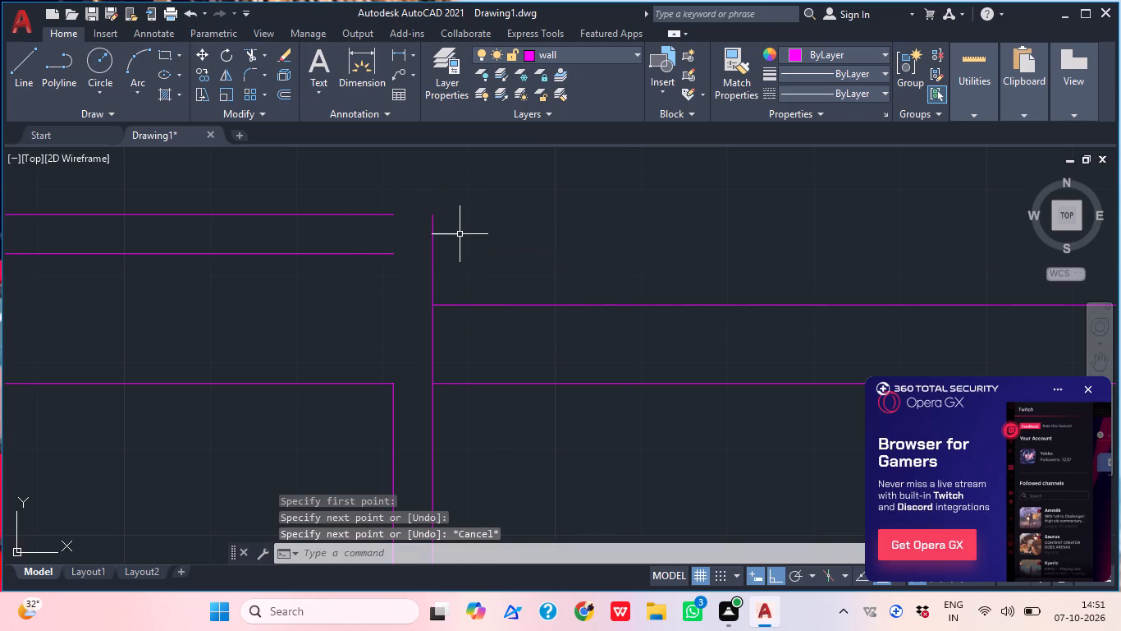
# Extend both raised horizontal lines rightward to the new vertical line, closing the projection's right end.
pyautogui.write('ex')
pyautogui.press('space')
pyautogui.click(353, 264)
pyautogui.click(360, 191)
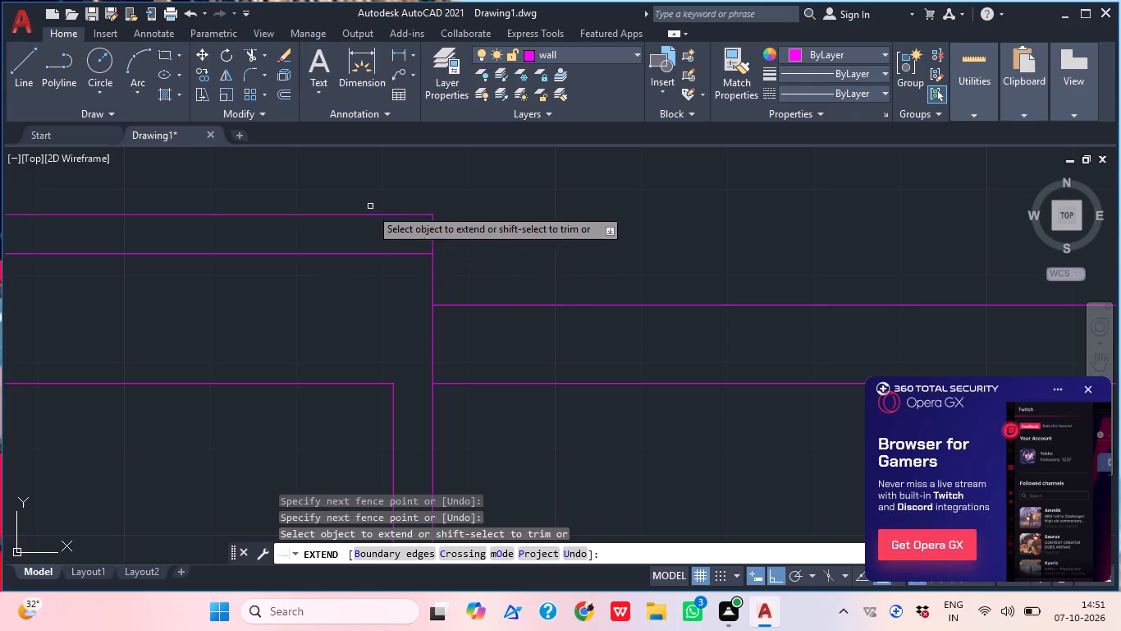
pyautogui.press('Escape')
pyautogui.scroll(-2, 461, 231)
pyautogui.moveTo(387, 259); pyautogui.dragTo(490, 259, button='middle')
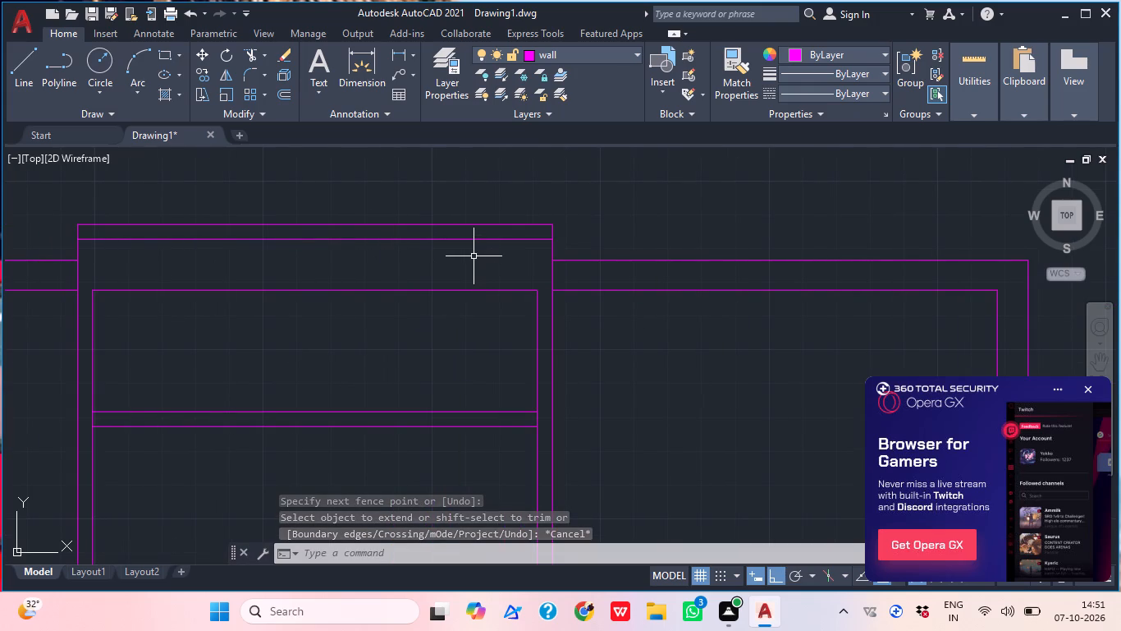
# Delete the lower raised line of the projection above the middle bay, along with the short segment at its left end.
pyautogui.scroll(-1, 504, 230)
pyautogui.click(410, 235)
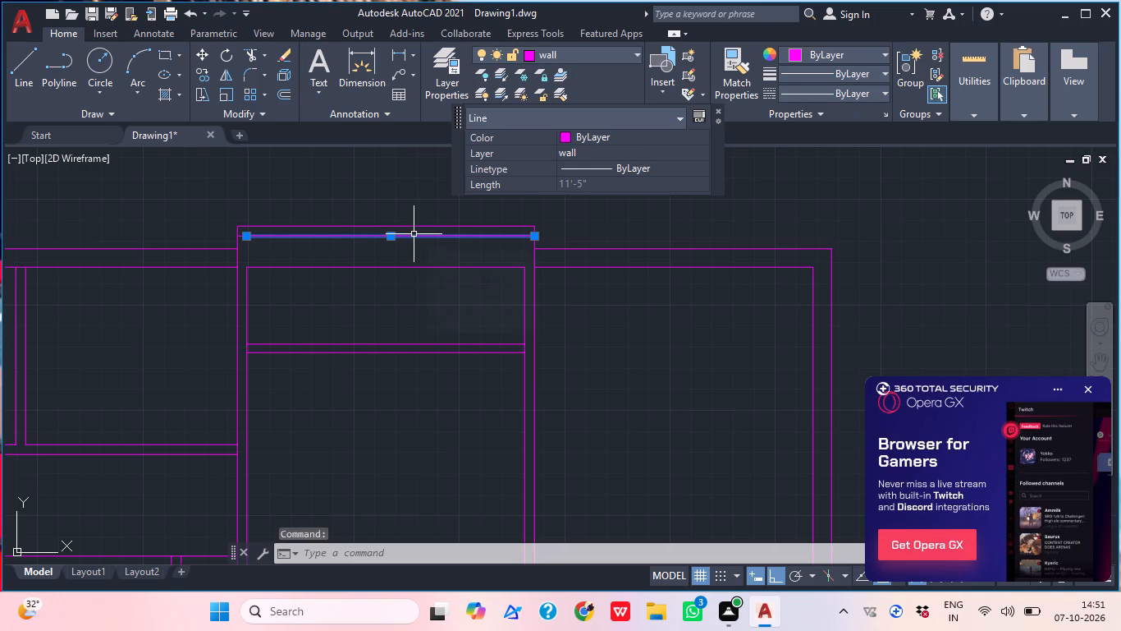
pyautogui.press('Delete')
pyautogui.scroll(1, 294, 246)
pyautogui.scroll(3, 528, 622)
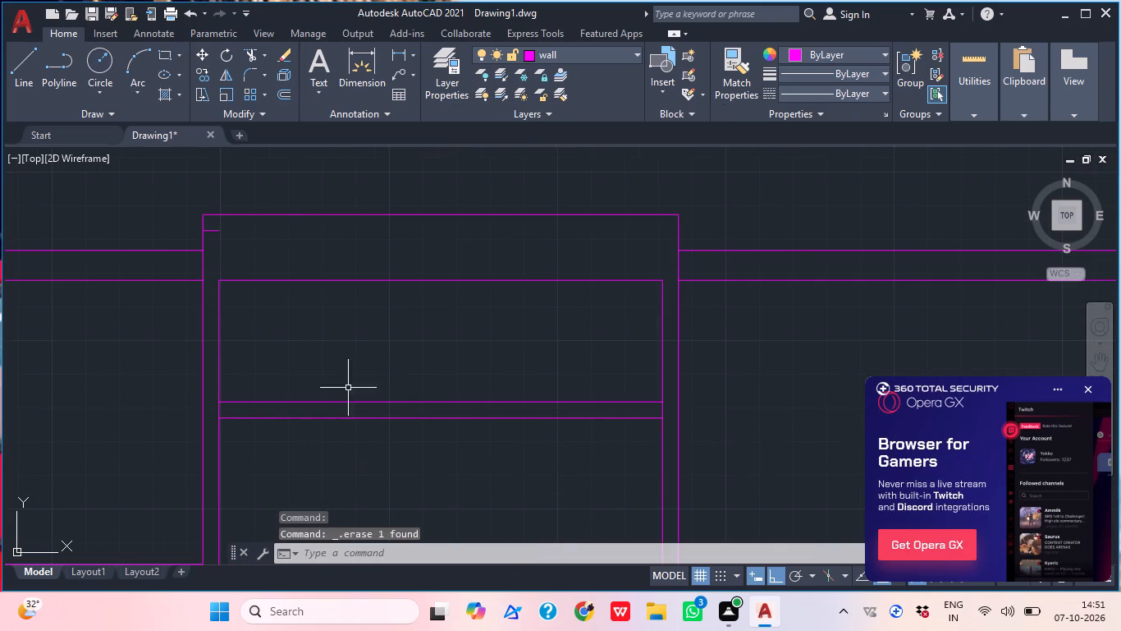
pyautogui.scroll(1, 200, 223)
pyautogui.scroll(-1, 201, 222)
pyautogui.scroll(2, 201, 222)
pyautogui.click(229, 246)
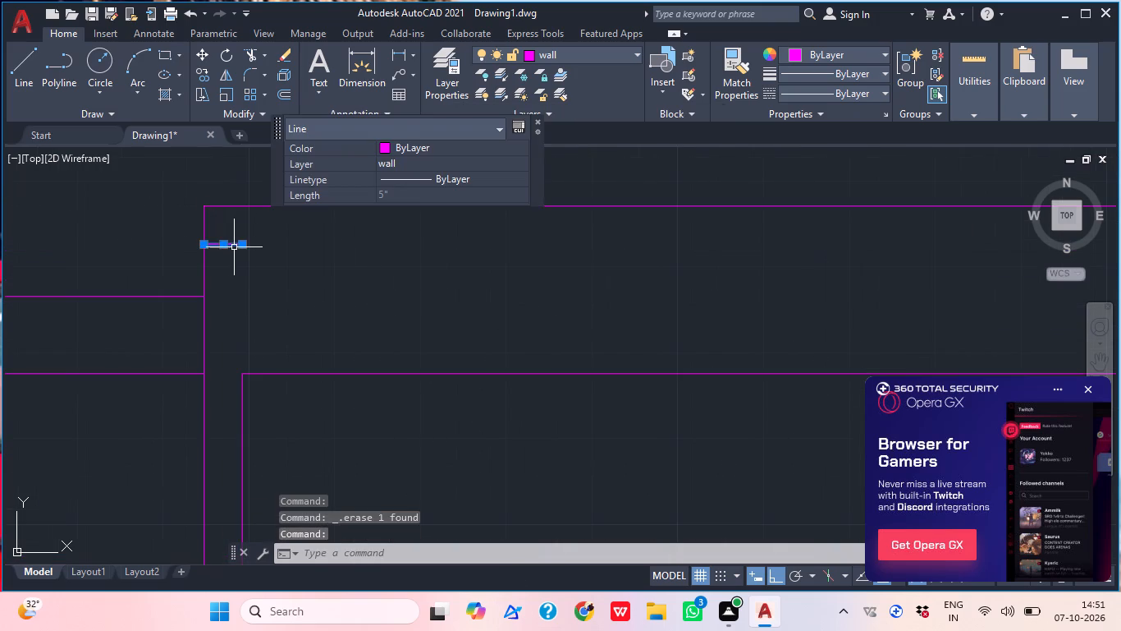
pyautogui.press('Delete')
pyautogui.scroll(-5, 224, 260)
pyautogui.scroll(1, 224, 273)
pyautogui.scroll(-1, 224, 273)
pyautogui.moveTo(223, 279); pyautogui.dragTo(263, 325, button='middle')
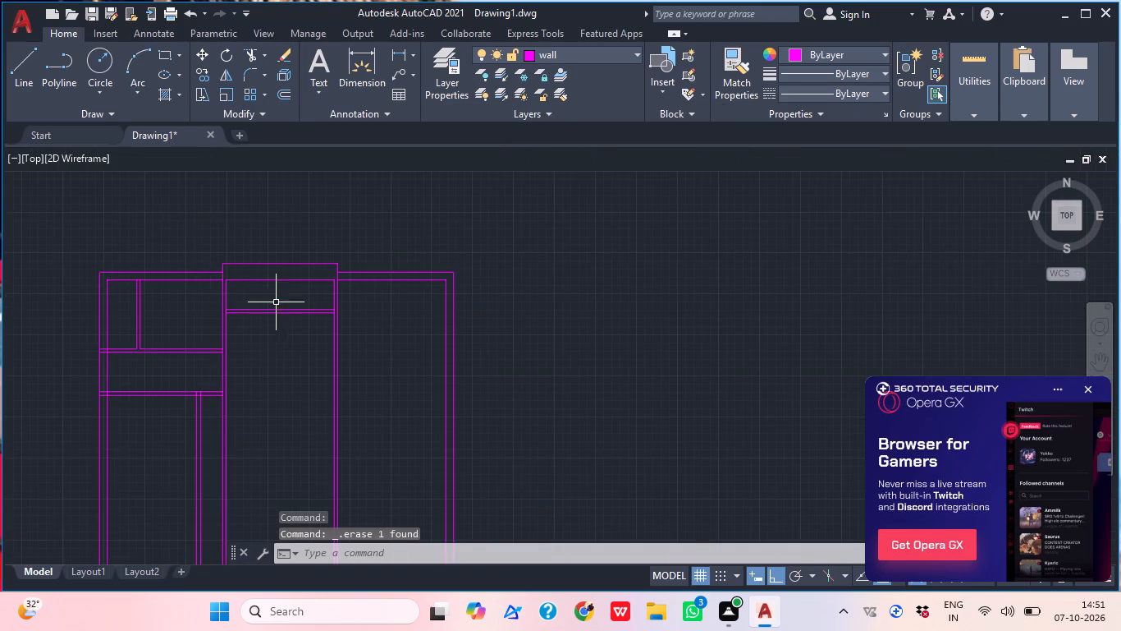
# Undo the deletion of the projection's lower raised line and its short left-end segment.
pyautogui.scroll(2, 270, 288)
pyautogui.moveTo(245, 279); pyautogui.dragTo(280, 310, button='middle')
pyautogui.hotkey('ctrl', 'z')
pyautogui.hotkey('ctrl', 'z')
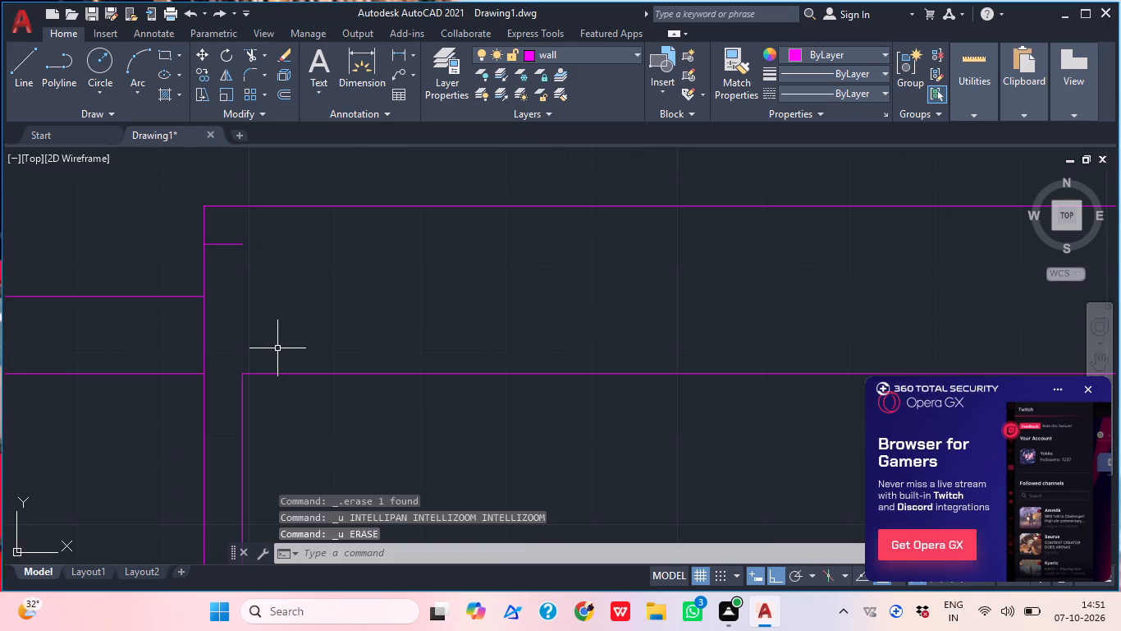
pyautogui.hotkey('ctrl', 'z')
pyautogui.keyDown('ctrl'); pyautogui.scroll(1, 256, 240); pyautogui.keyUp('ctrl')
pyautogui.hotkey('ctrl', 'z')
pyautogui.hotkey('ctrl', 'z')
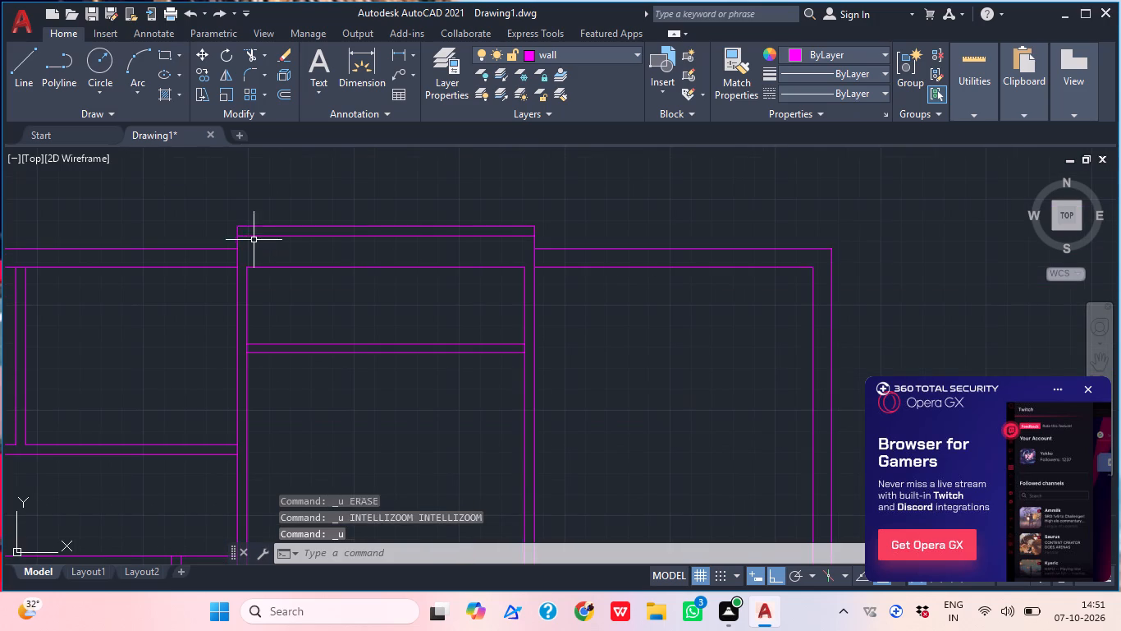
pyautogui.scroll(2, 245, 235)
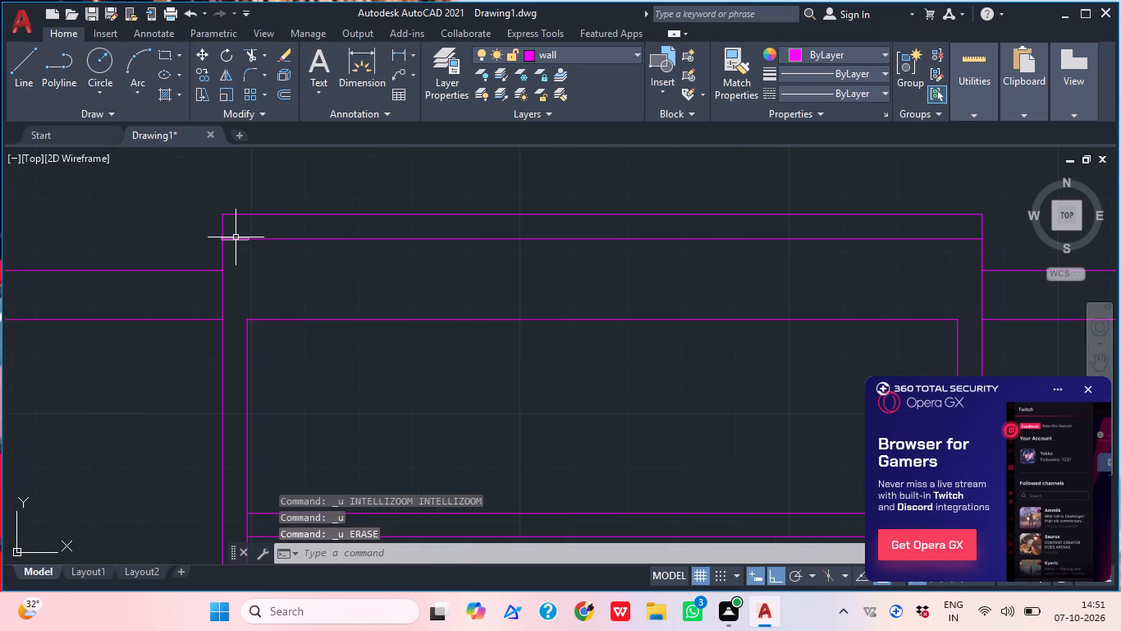
# Delete the short left-end segment of the projection's lower raised line and extend that line to the projection's left edge.
pyautogui.click(236, 237)
pyautogui.press('Delete')
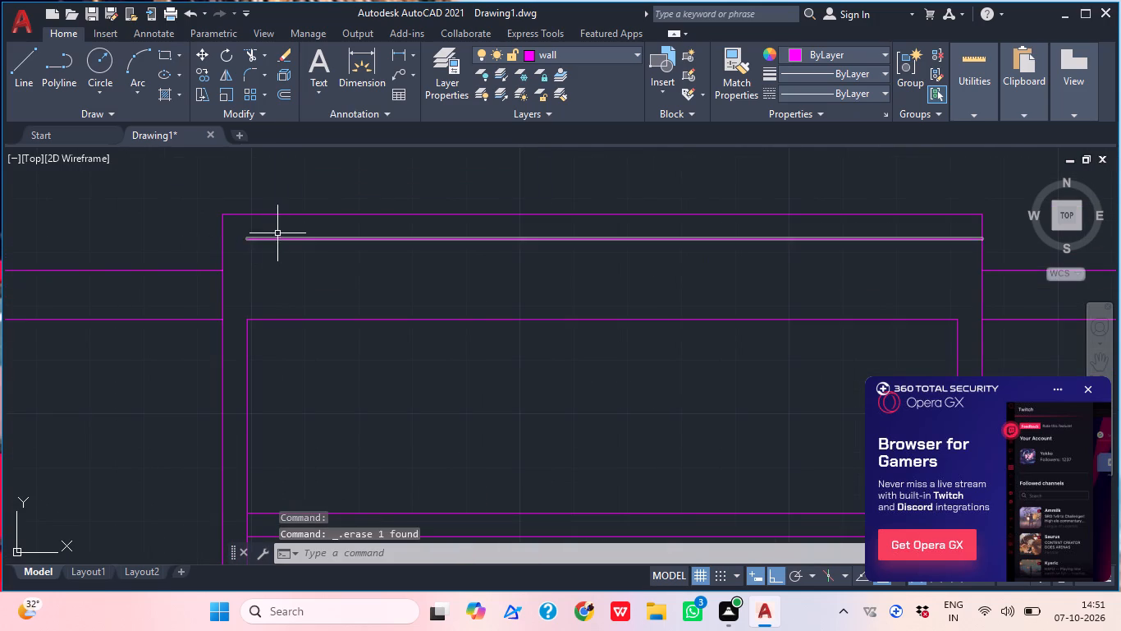
pyautogui.write('ex')
pyautogui.press('space')
pyautogui.click(258, 246)
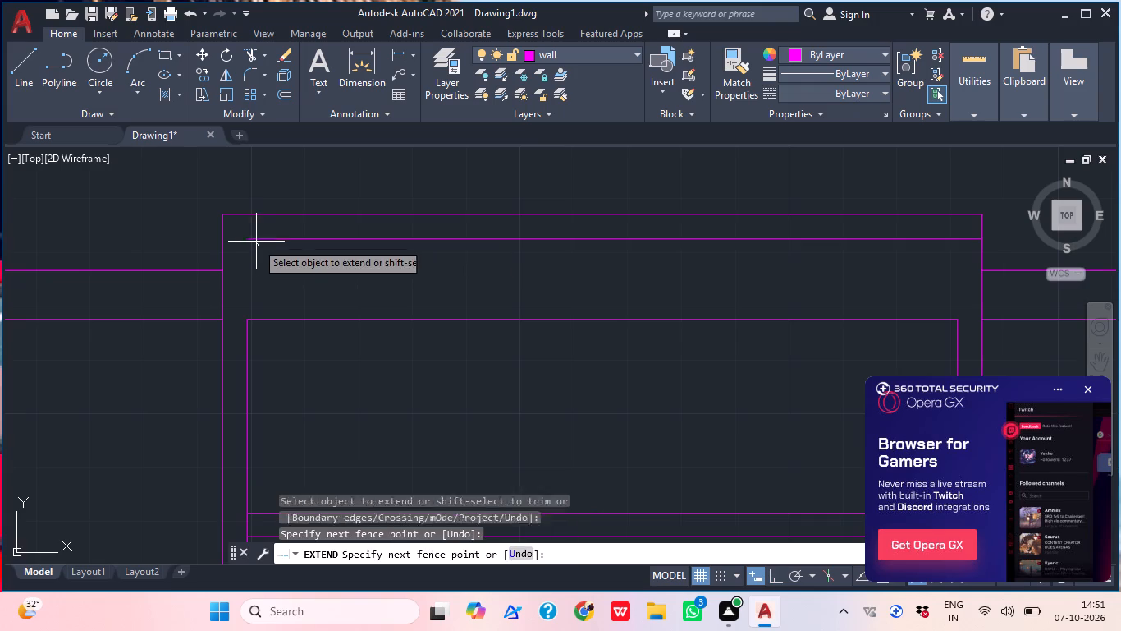
pyautogui.click(250, 231)
pyautogui.press('Escape')
# Trim away the projection's upper raised line and both vertical end stubs above the lower raised line.
pyautogui.write('tr')
pyautogui.press('space')
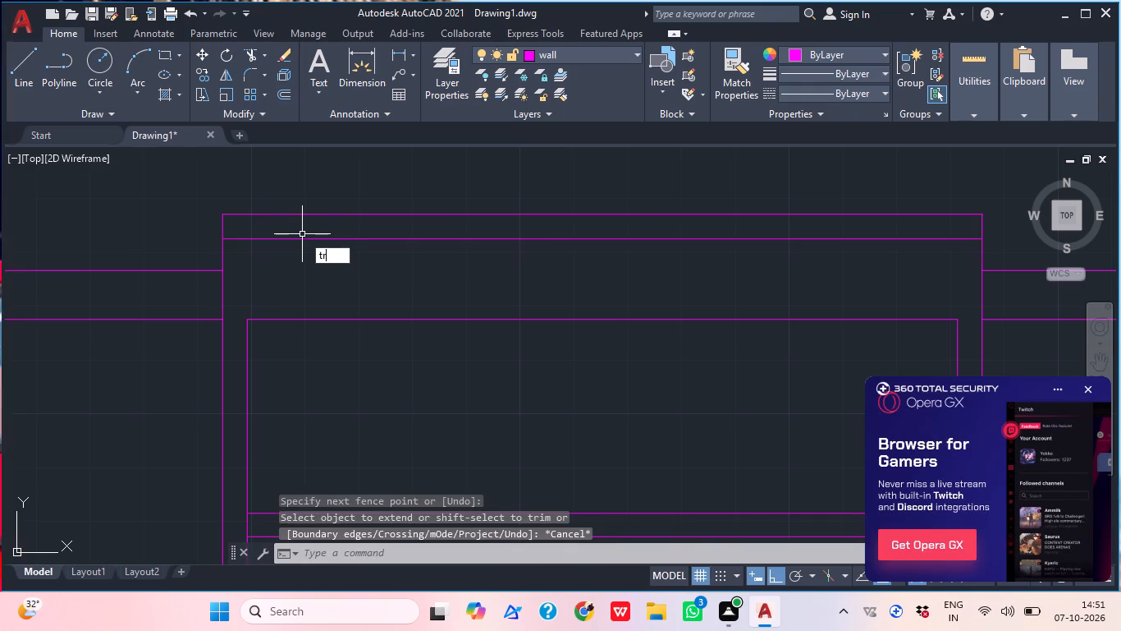
pyautogui.click(307, 228)
pyautogui.click(263, 200)
pyautogui.click(220, 215)
pyautogui.click(238, 224)
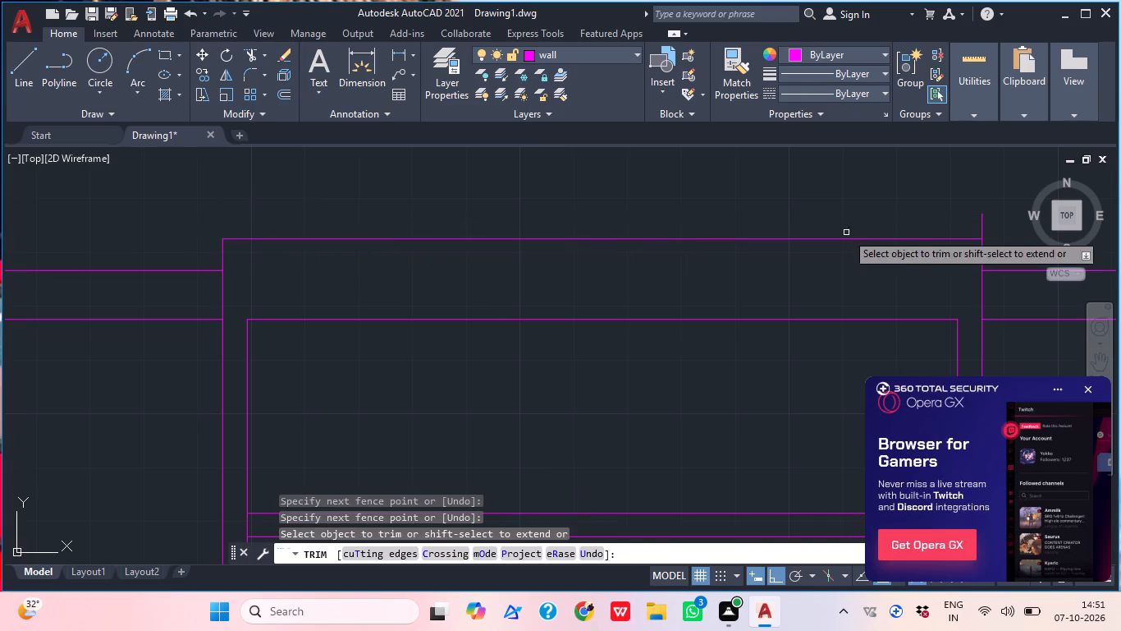
pyautogui.moveTo(984, 220); pyautogui.dragTo(977, 223)
pyautogui.click(950, 224)
pyautogui.scroll(-4, 948, 218)
pyautogui.press('Escape')
# Extend both inner side lines of the middle bay up to the projection's top line.
pyautogui.moveTo(912, 245); pyautogui.dragTo(814, 243, button='middle')
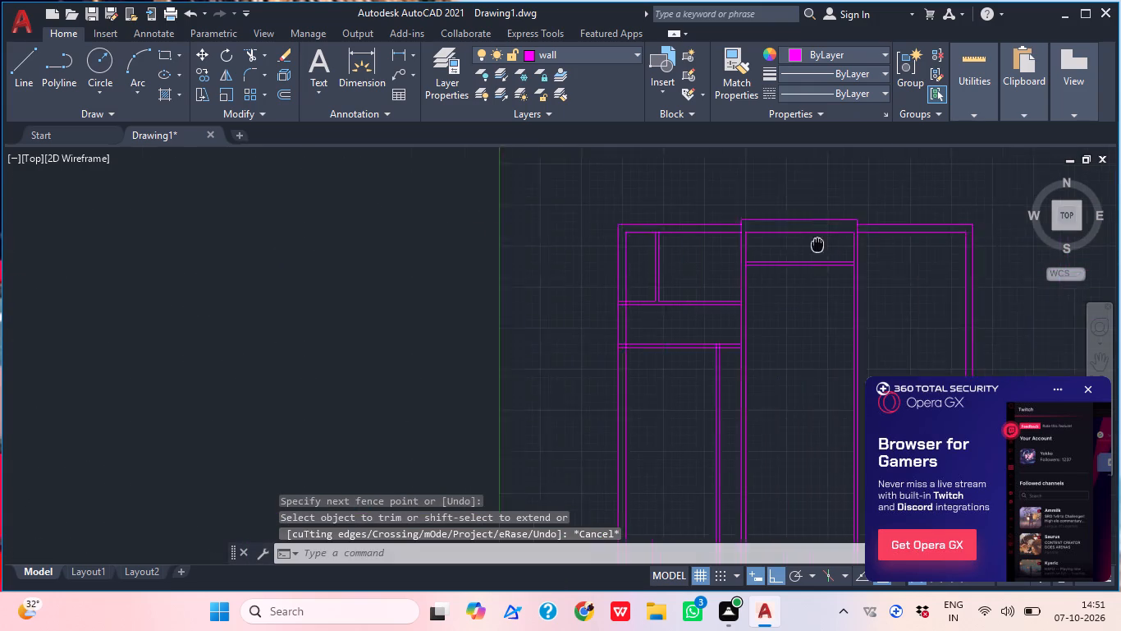
pyautogui.moveTo(814, 243); pyautogui.dragTo(794, 241, button='middle')
pyautogui.moveTo(828, 257); pyautogui.dragTo(781, 257, button='middle')
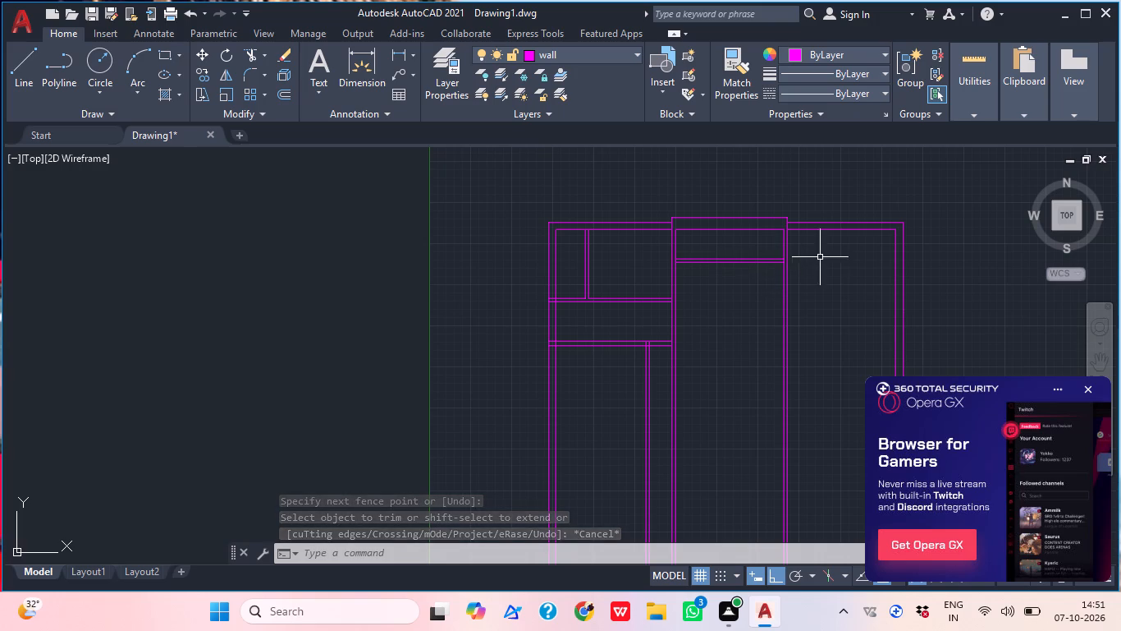
pyautogui.moveTo(805, 274); pyautogui.dragTo(749, 269, button='middle')
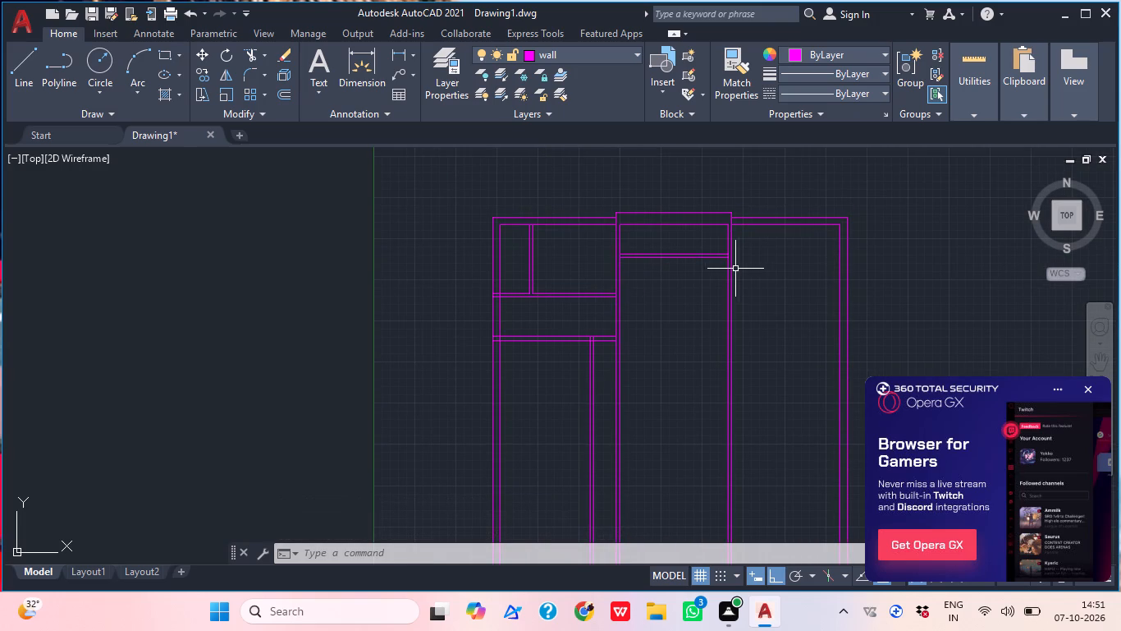
pyautogui.moveTo(782, 248); pyautogui.dragTo(758, 242, button='middle')
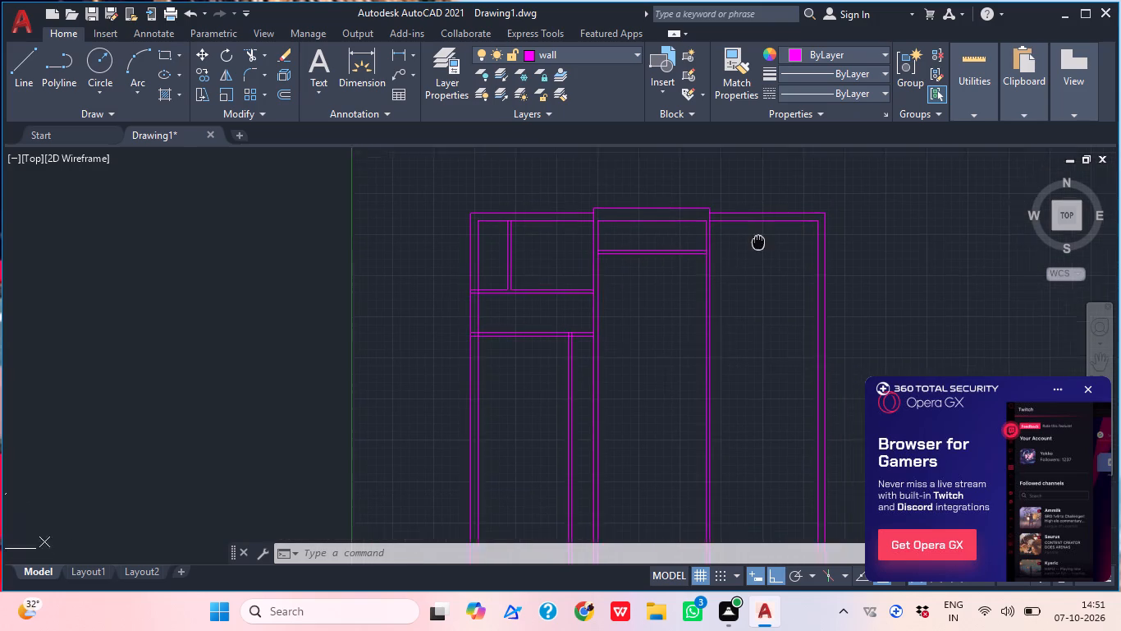
pyautogui.moveTo(758, 242); pyautogui.dragTo(734, 233, button='middle')
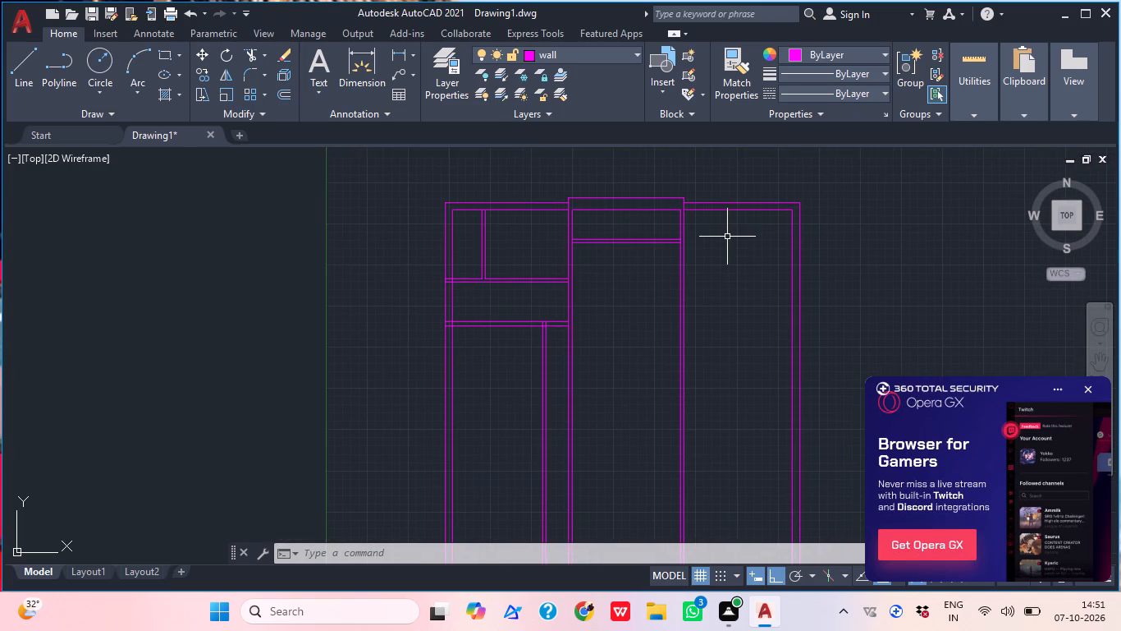
pyautogui.scroll(1, 695, 218)
pyautogui.scroll(-1, 695, 218)
pyautogui.scroll(2, 695, 218)
pyautogui.moveTo(679, 191); pyautogui.dragTo(645, 198, button='middle')
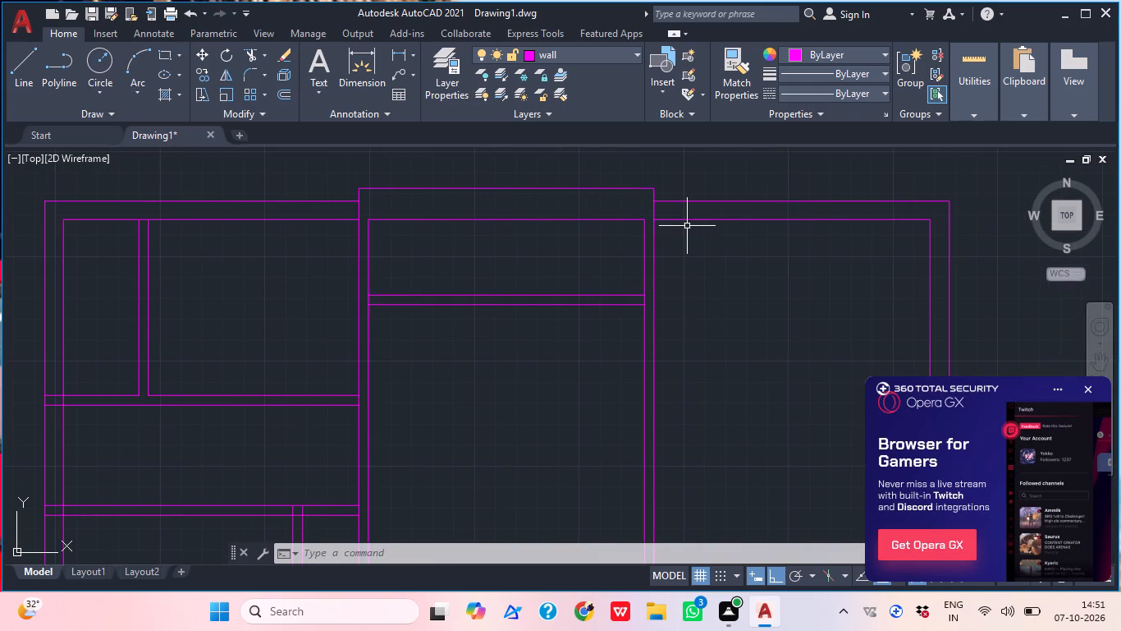
pyautogui.write('ex')
pyautogui.press('space')
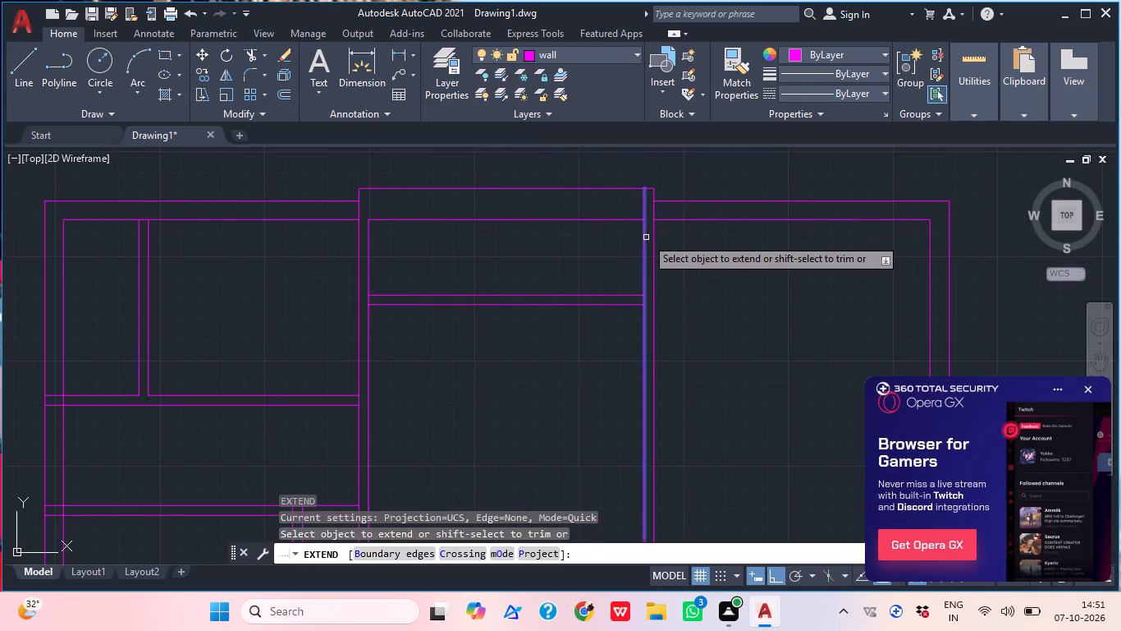
pyautogui.click(643, 238)
pyautogui.click(368, 246)
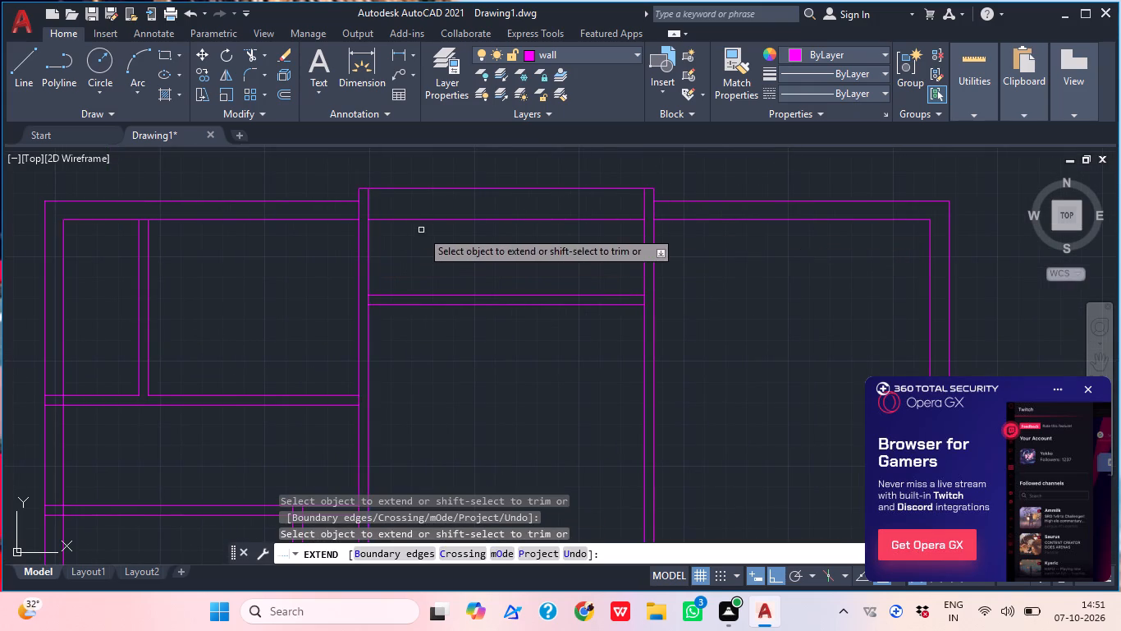
pyautogui.press('Escape')
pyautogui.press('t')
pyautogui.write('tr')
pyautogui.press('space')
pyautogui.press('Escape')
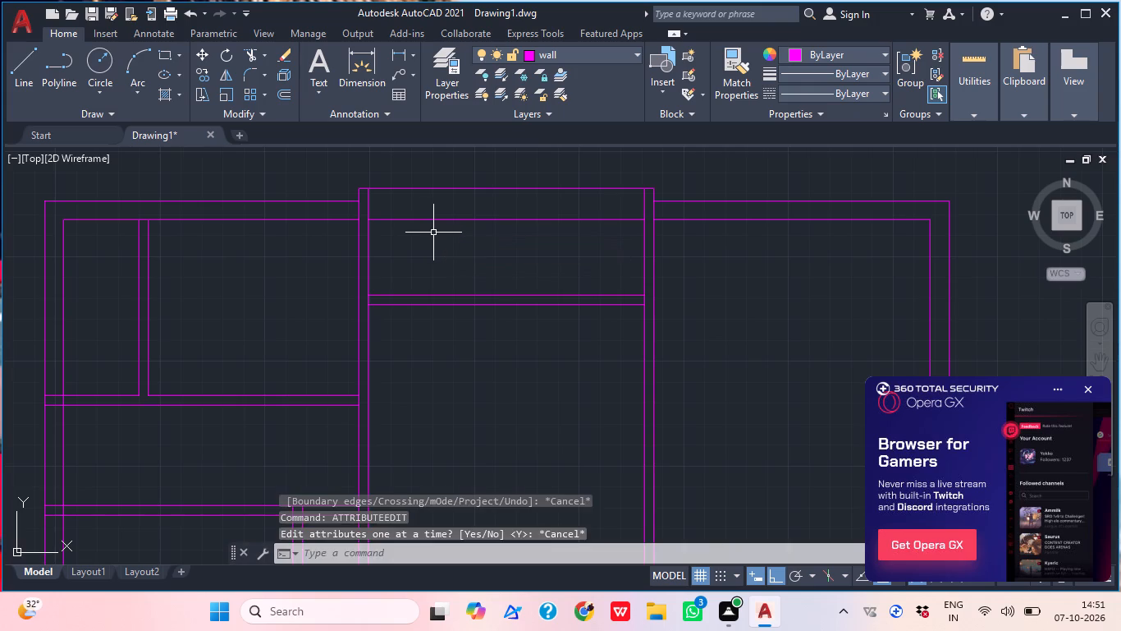
# Trim the middle bay's two outer side lines where they cross the thickness of the adjoining left and right top walls.
pyautogui.press('t')
pyautogui.press('r')
pyautogui.press('space')
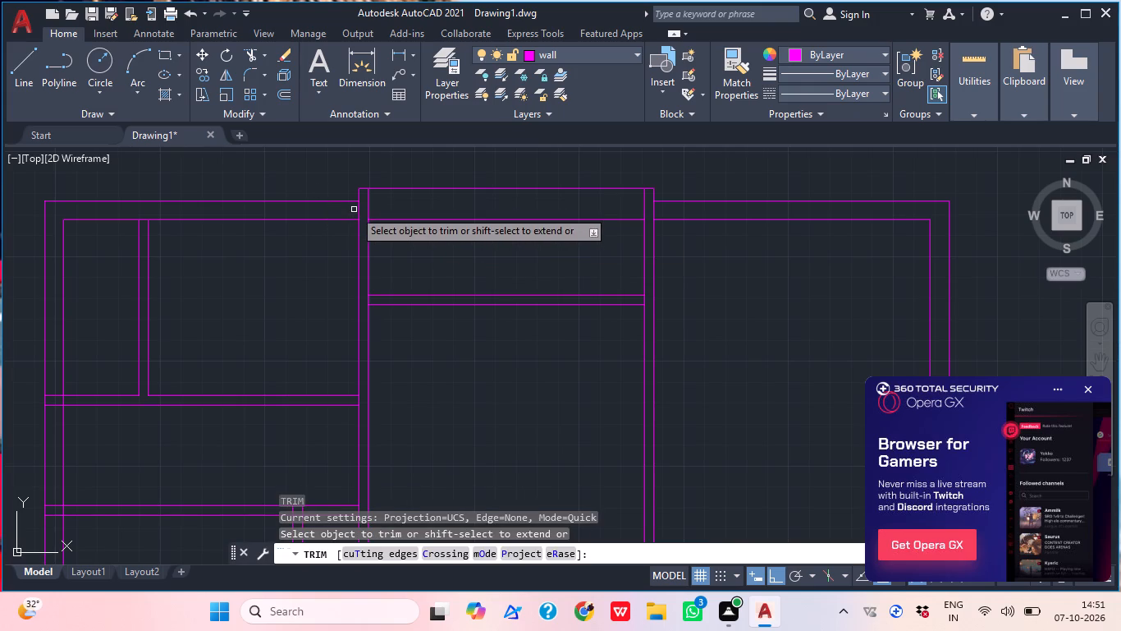
pyautogui.click(356, 210)
pyautogui.click(654, 208)
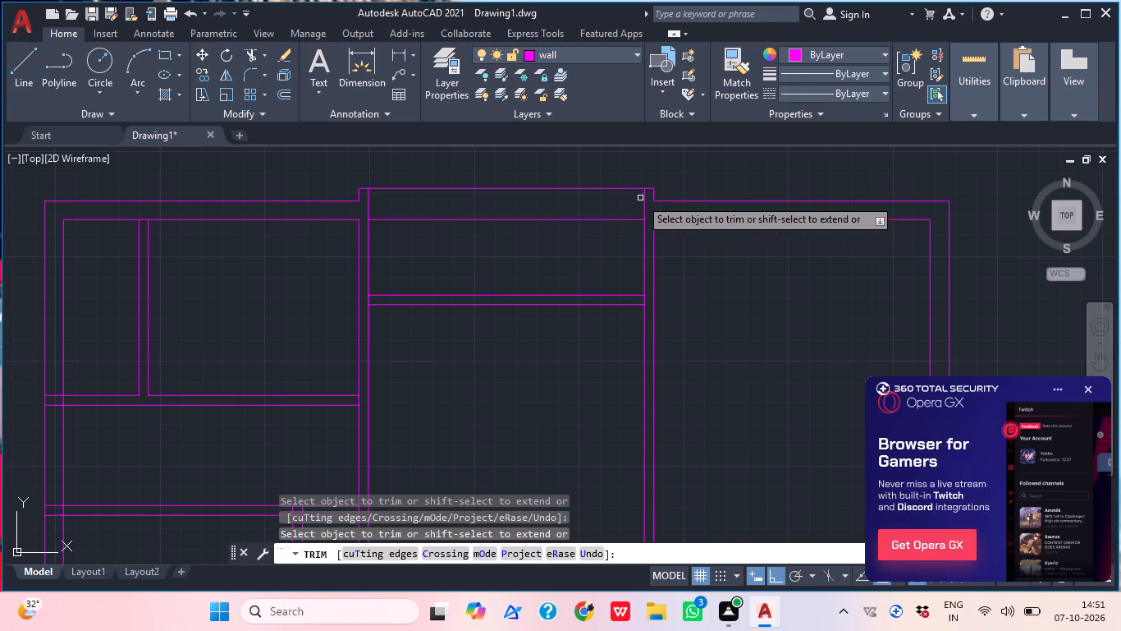
# Trim the middle bay's inner side lines between the horizontal partition's two lines, opening the junction at both ends.
pyautogui.scroll(-1, 570, 196)
pyautogui.moveTo(593, 237); pyautogui.dragTo(539, 242, button='middle')
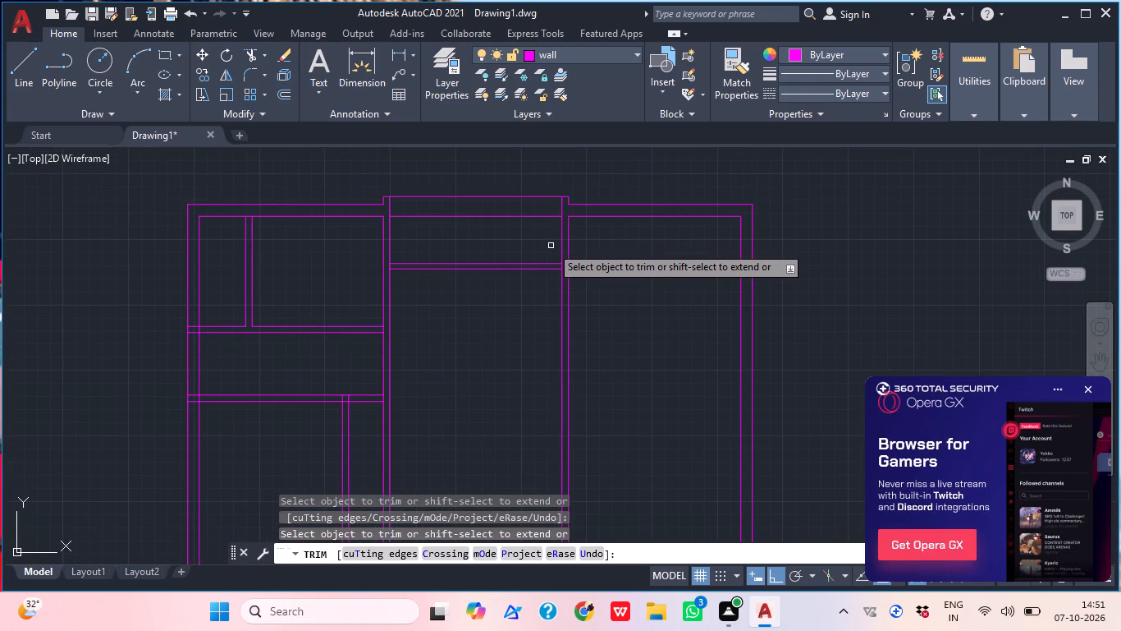
pyautogui.scroll(2, 442, 283)
pyautogui.scroll(1, 335, 260)
pyautogui.scroll(-1, 332, 258)
pyautogui.click(304, 247)
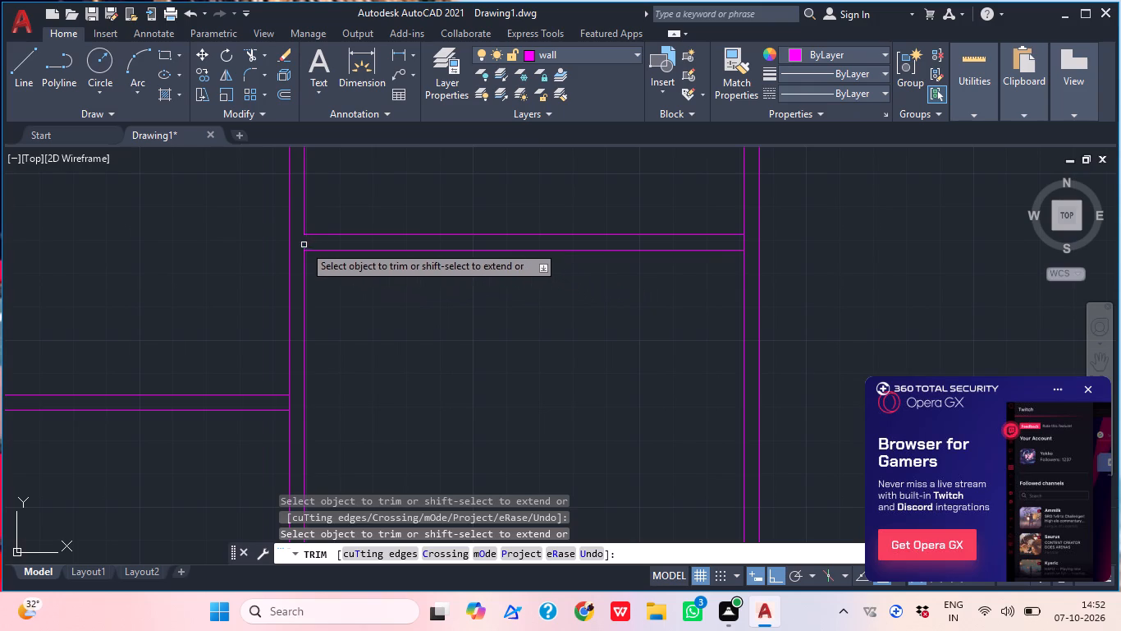
pyautogui.click(742, 240)
pyautogui.scroll(-2, 742, 244)
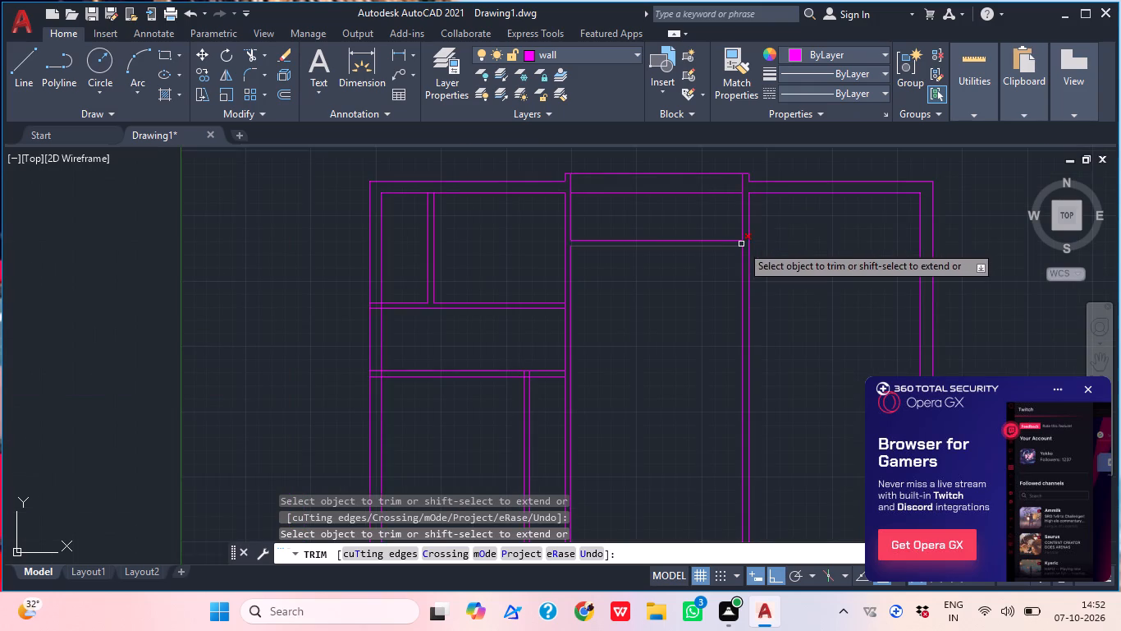
pyautogui.moveTo(665, 274); pyautogui.dragTo(616, 269, button='middle')
pyautogui.press('Escape')
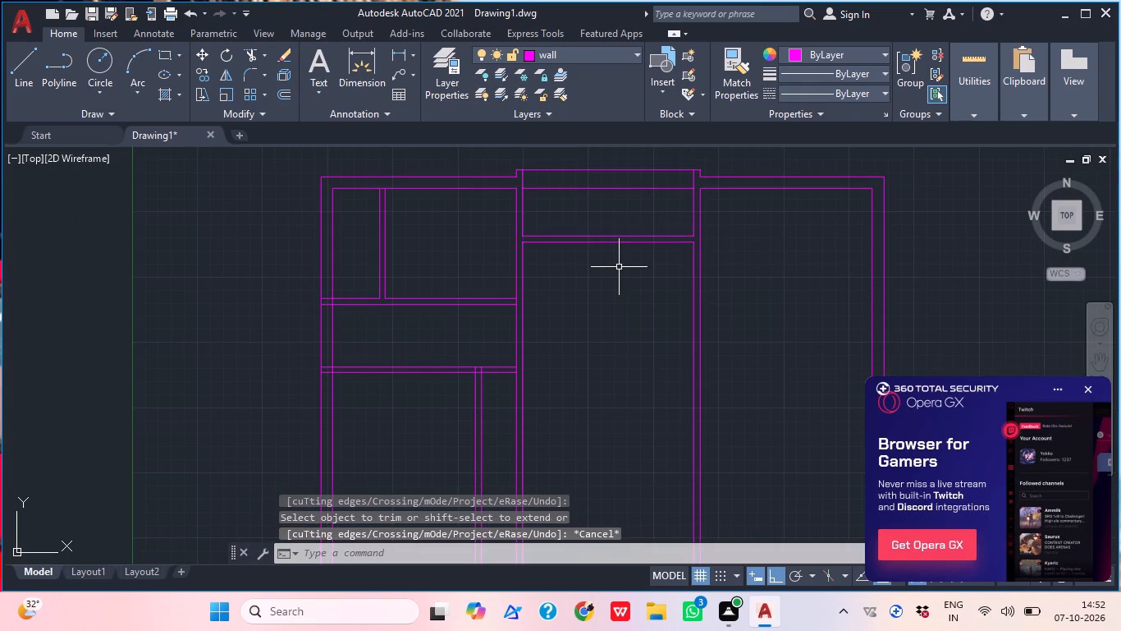
# Offset the inner top wall line of the right bay 10'9" downward.
pyautogui.scroll(-1, 624, 273)
pyautogui.moveTo(629, 287); pyautogui.dragTo(582, 284, button='middle')
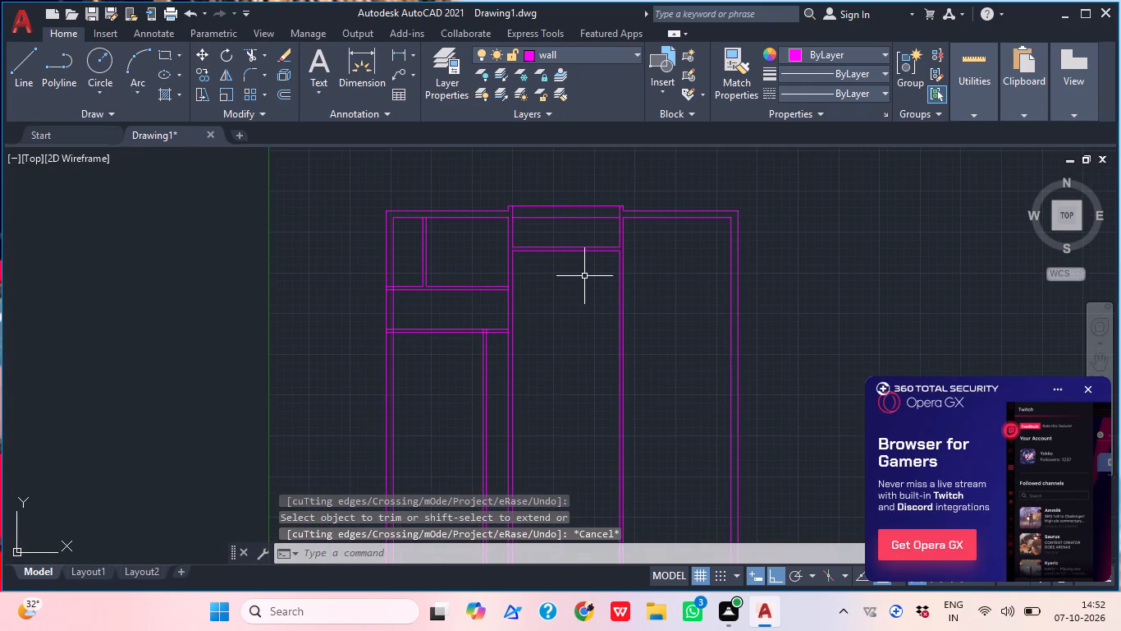
pyautogui.press('o')
pyautogui.press('space')
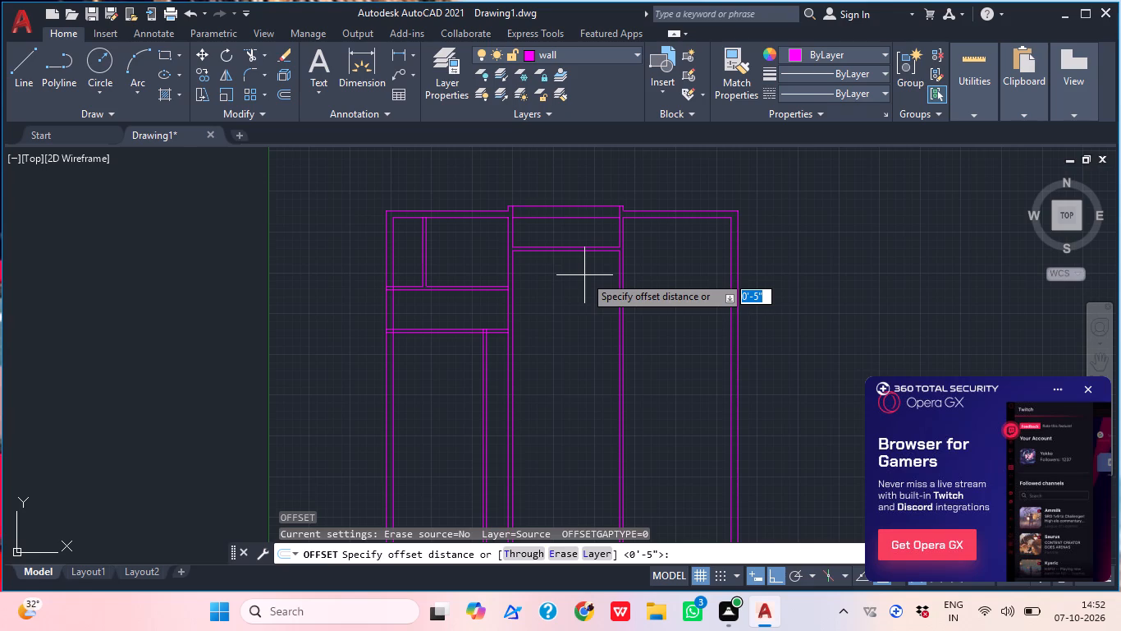
pyautogui.press('1')
pyautogui.press('0')
pyautogui.press("'")
pyautogui.write('9"')
pyautogui.press('Return')
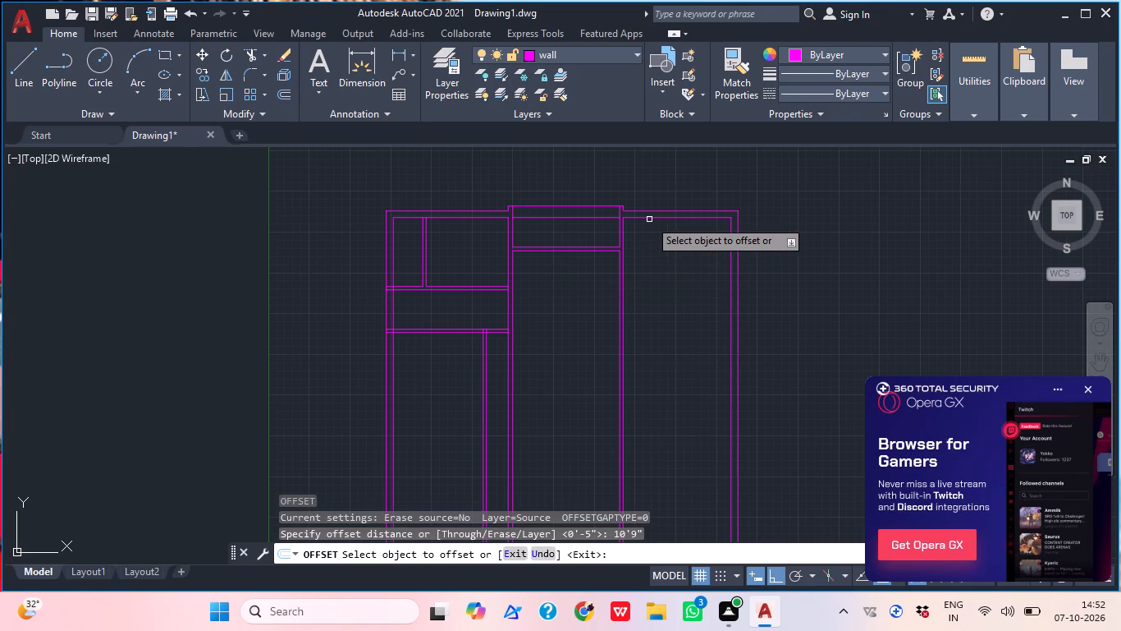
pyautogui.click(652, 219)
pyautogui.click(673, 316)
pyautogui.press('space')
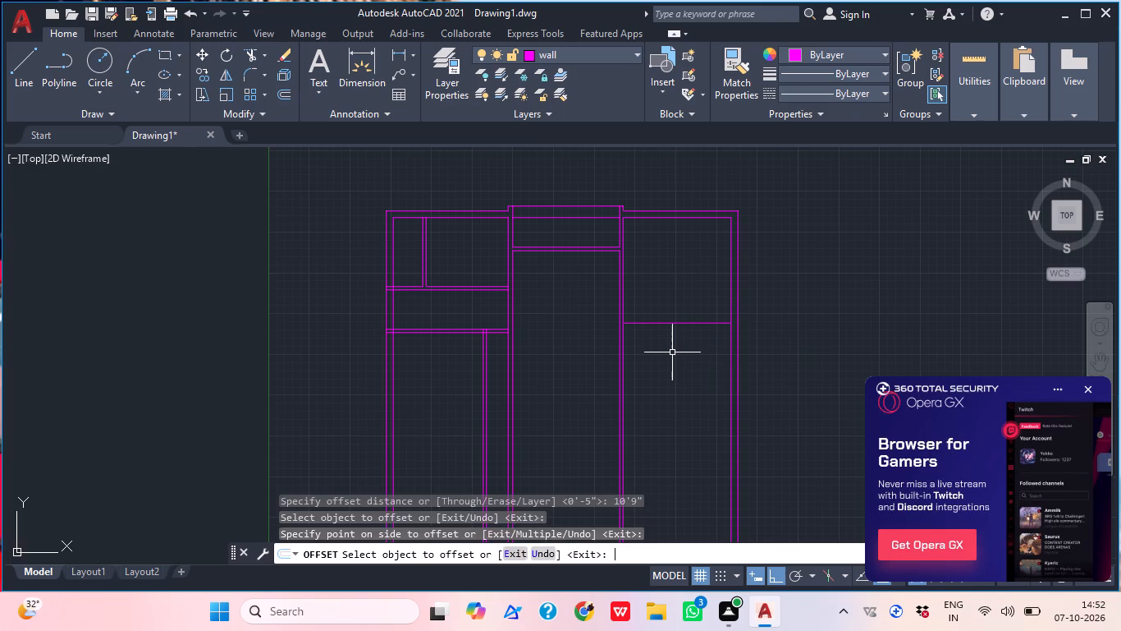
# Offset the right bay's new horizontal line 4.5" downward to form a partition.
pyautogui.press('space')
pyautogui.write('4.6')
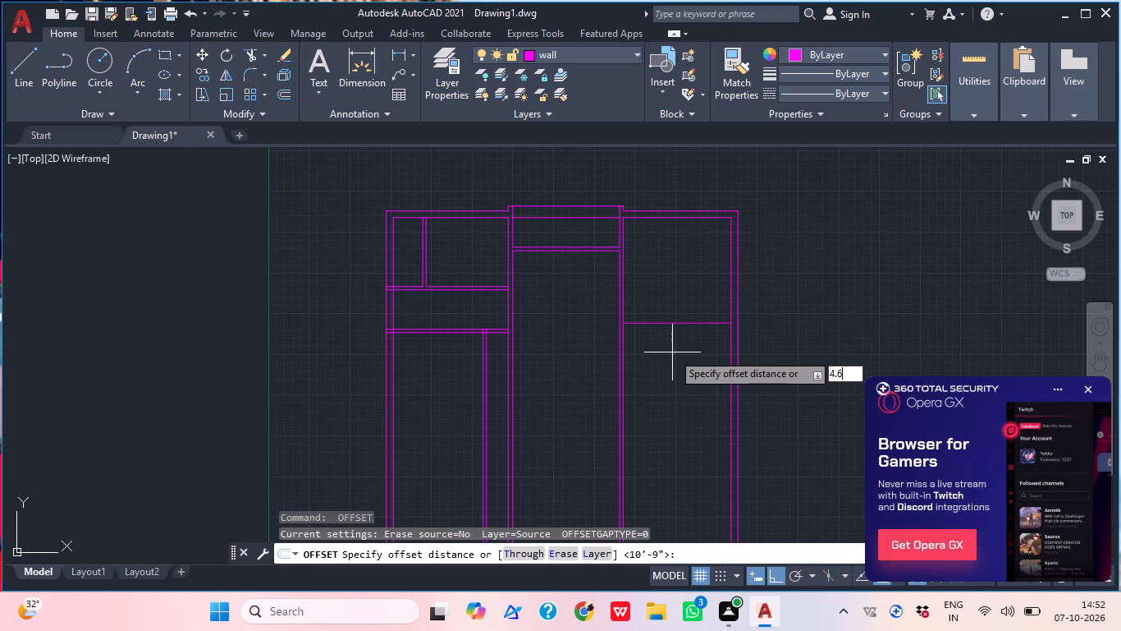
pyautogui.press('BackSpace')
pyautogui.write('5"')
pyautogui.press('Return')
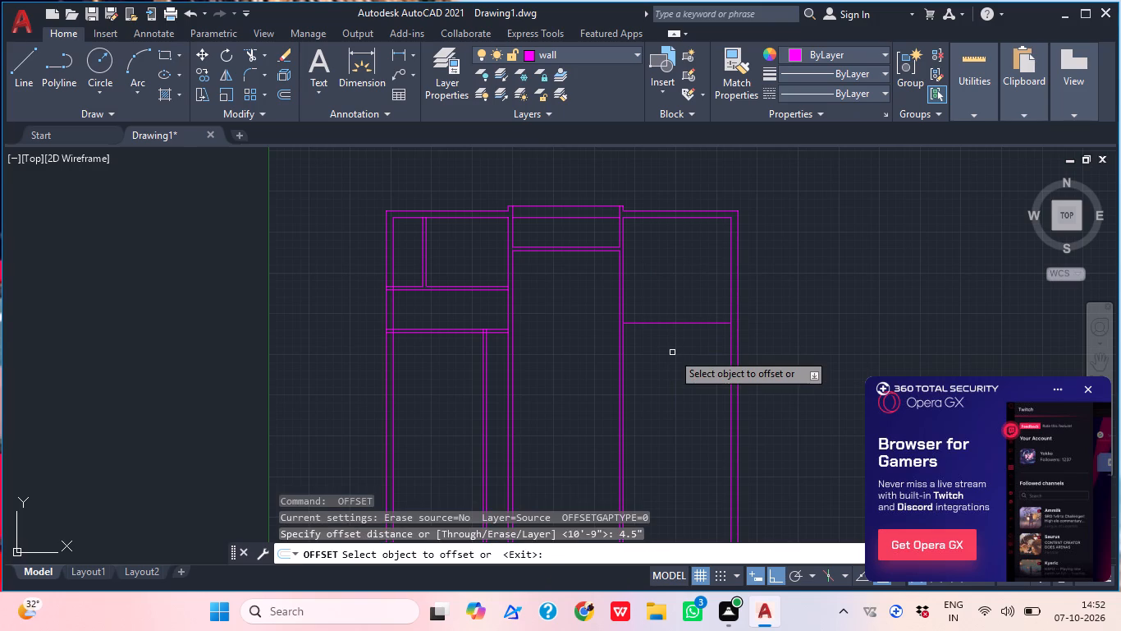
pyautogui.click(685, 327)
pyautogui.click(685, 323)
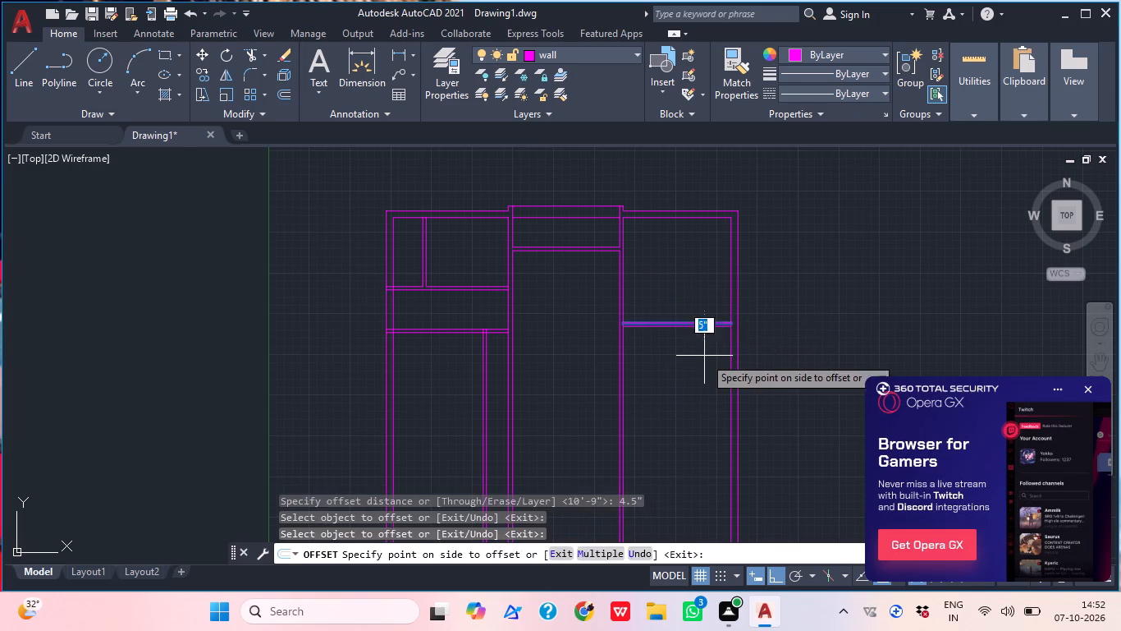
pyautogui.click(705, 359)
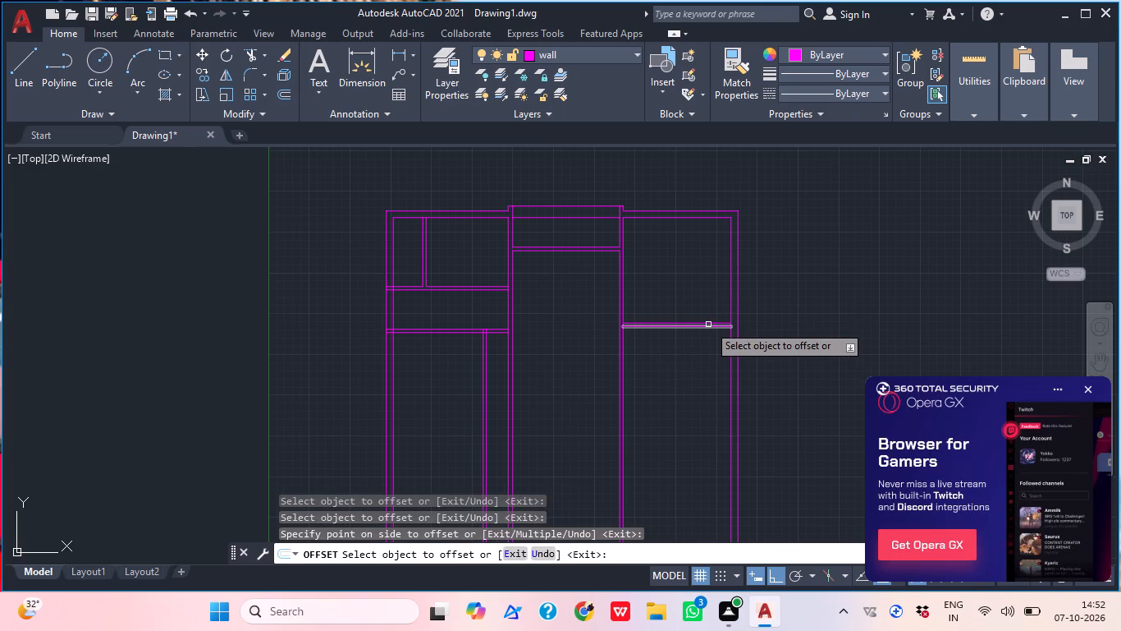
pyautogui.press('space')
# Offset the lower line of the right bay's partition 4' downward.
pyautogui.press('space')
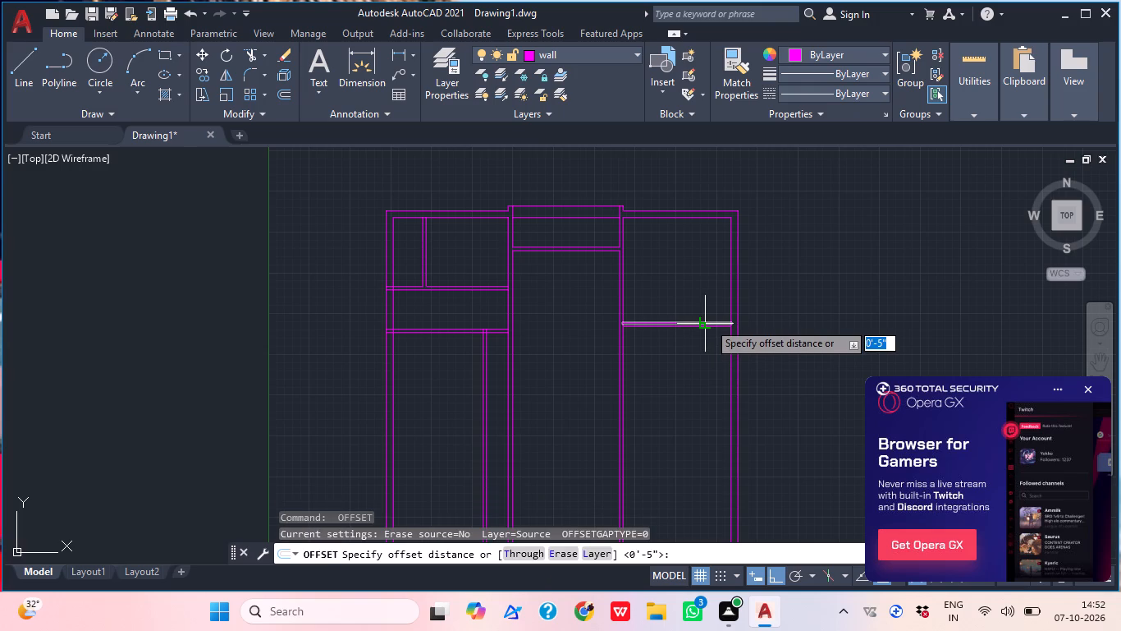
pyautogui.write("4'")
pyautogui.press('Return')
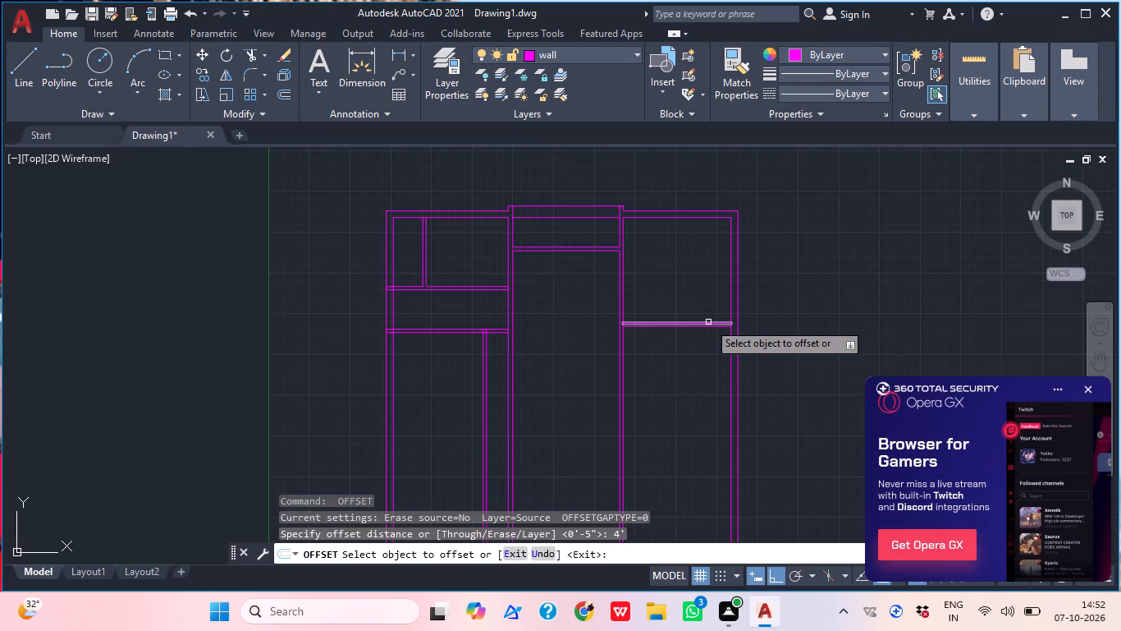
pyautogui.scroll(1, 689, 316)
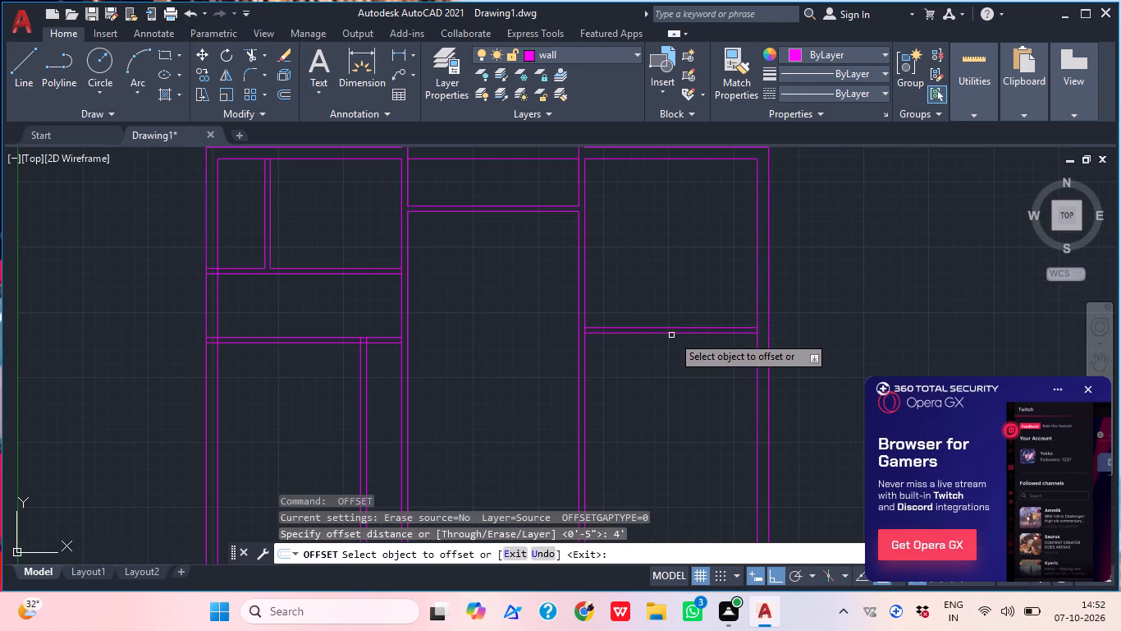
pyautogui.moveTo(673, 333); pyautogui.dragTo(684, 339)
pyautogui.click(697, 379)
pyautogui.press('space')
# Offset the right bay's lowest horizontal line 4.5" downward to form a second partition.
pyautogui.press('space')
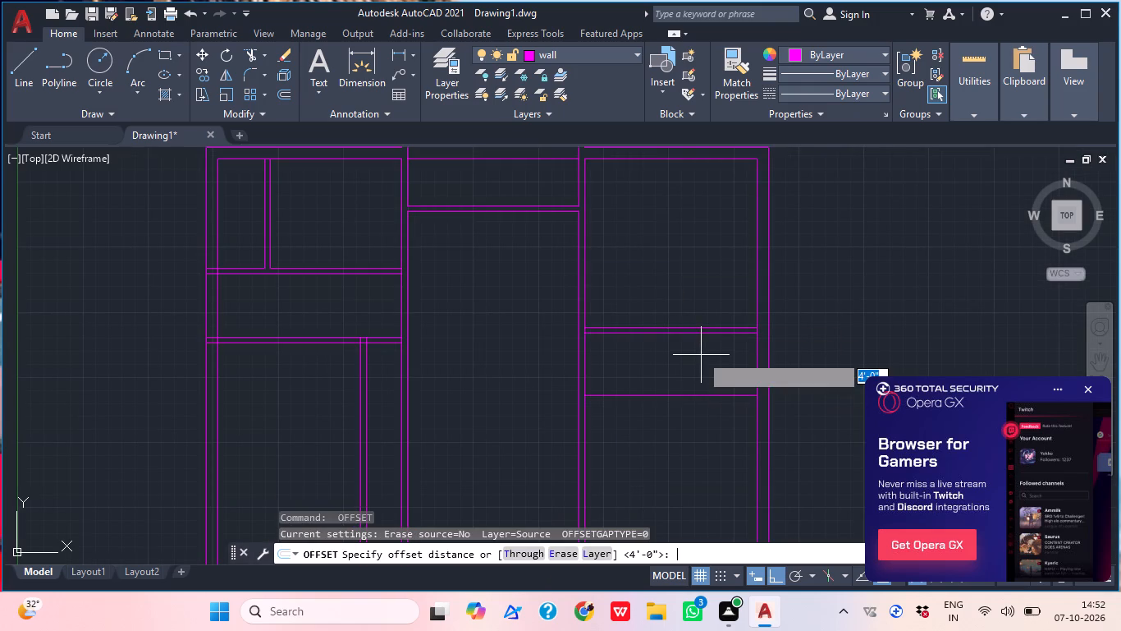
pyautogui.press('4')
pyautogui.press("'")
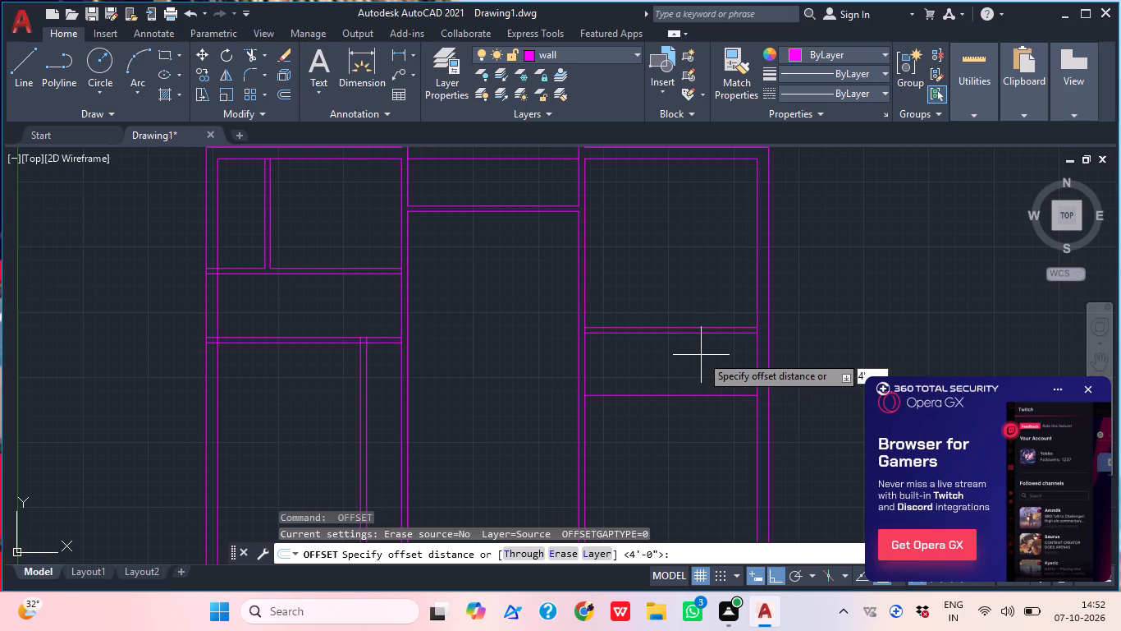
pyautogui.press('BackSpace')
pyautogui.write('.5"')
pyautogui.press('Return')
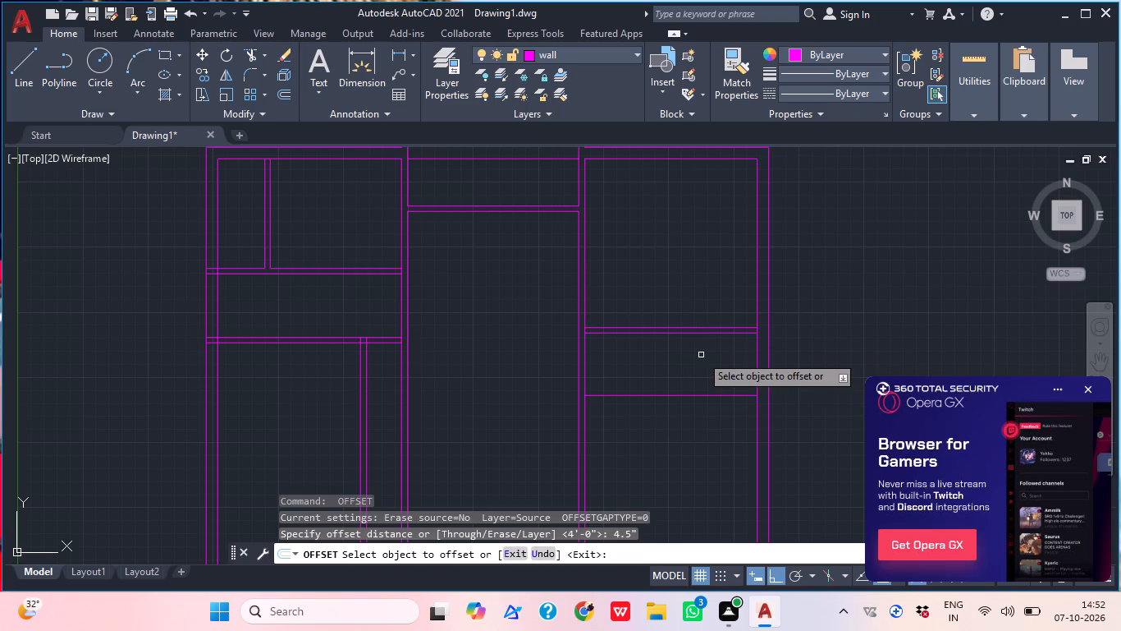
pyautogui.click(679, 394)
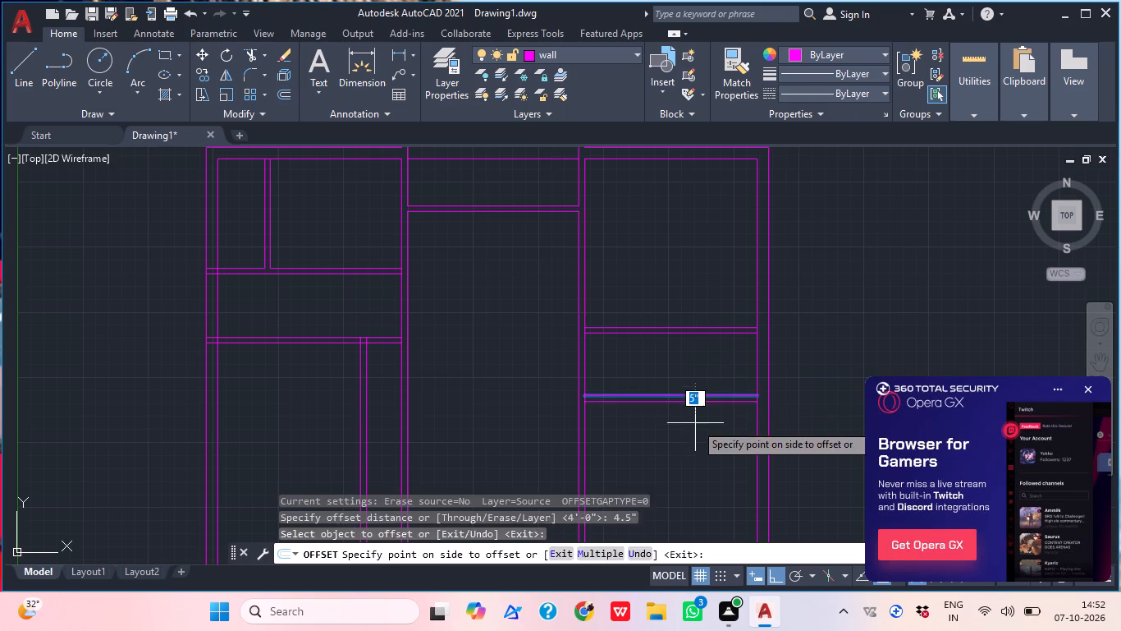
pyautogui.click(697, 433)
pyautogui.moveTo(689, 414); pyautogui.dragTo(636, 375, button='middle')
pyautogui.scroll(1, 636, 375)
pyautogui.press('Escape')
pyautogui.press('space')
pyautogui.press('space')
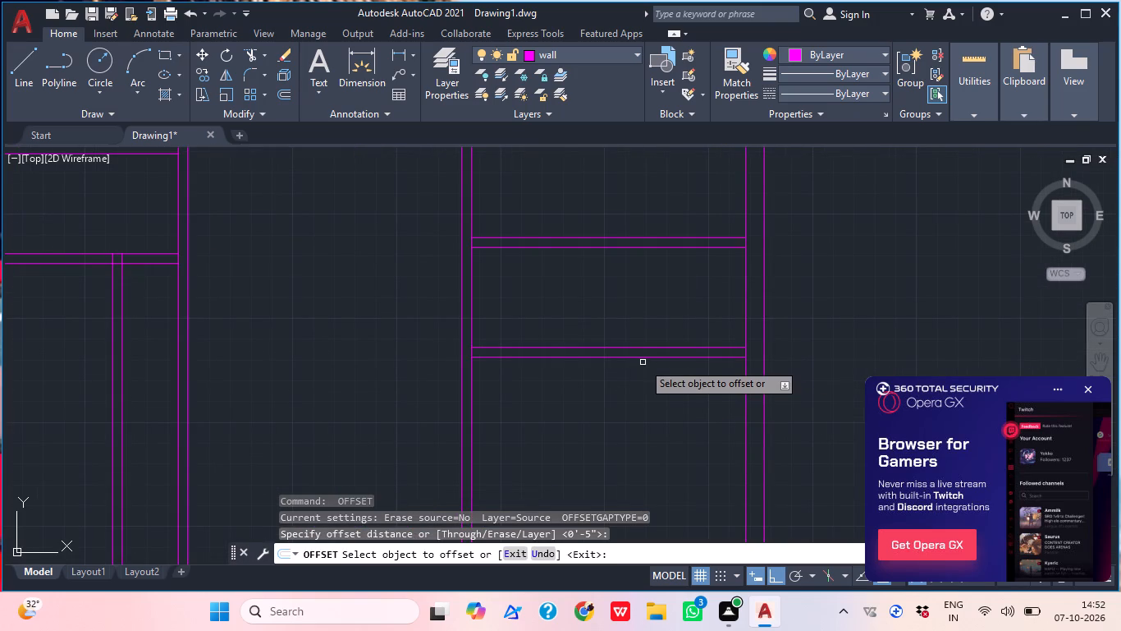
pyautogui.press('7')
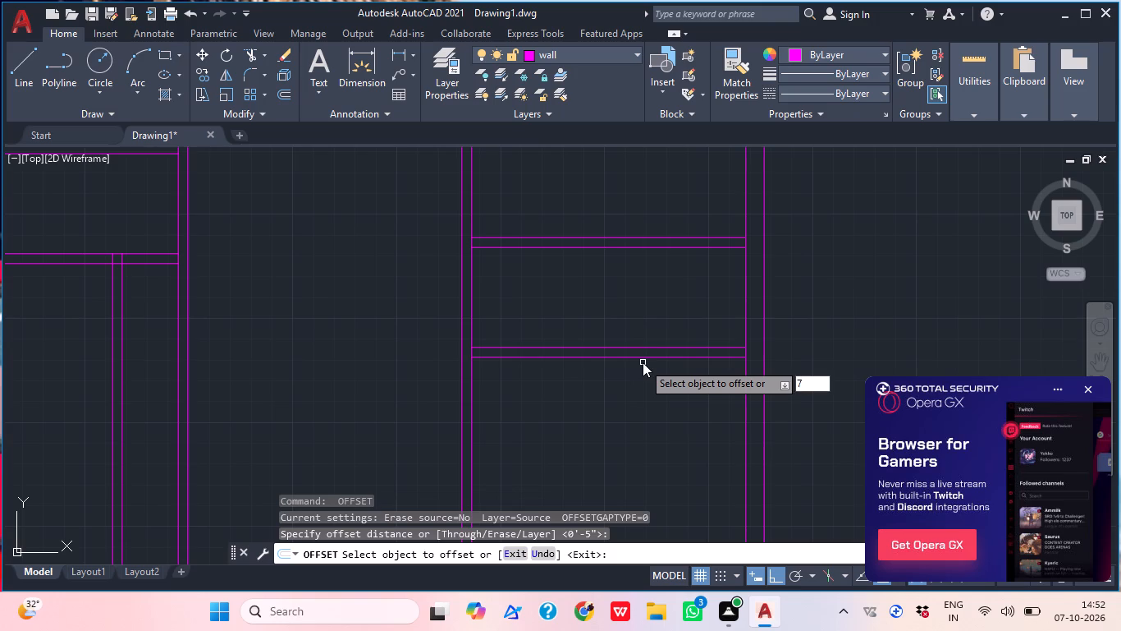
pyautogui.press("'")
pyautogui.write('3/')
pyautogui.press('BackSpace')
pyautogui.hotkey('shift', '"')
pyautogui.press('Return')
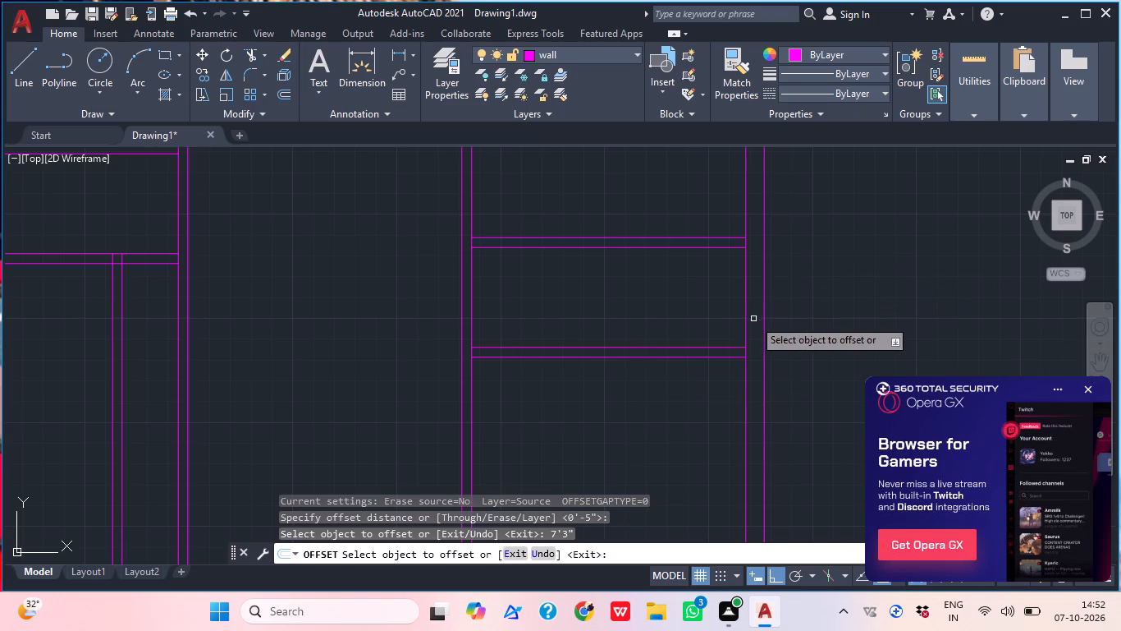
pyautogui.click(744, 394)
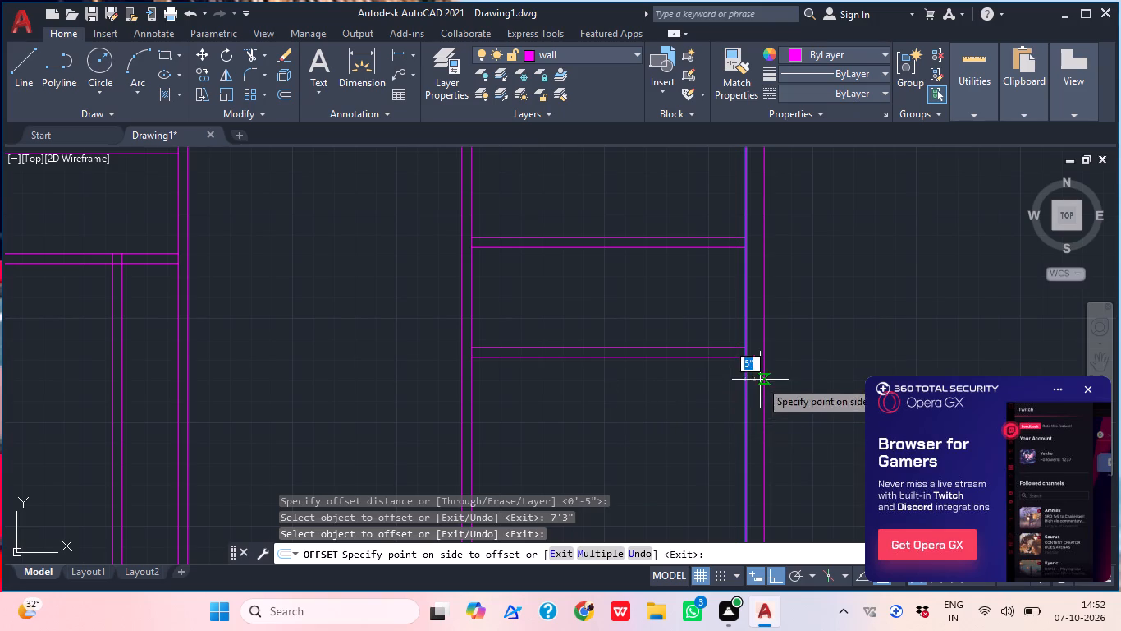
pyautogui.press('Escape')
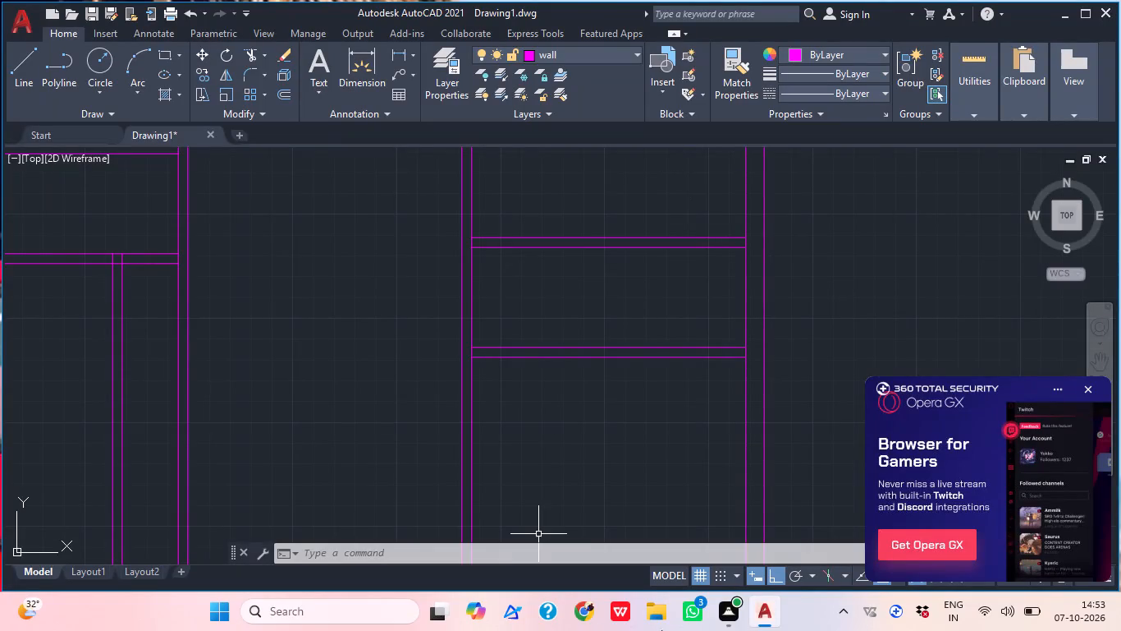
# Dismiss the advertisement pop-up covering the drawing.
pyautogui.click(1091, 386)
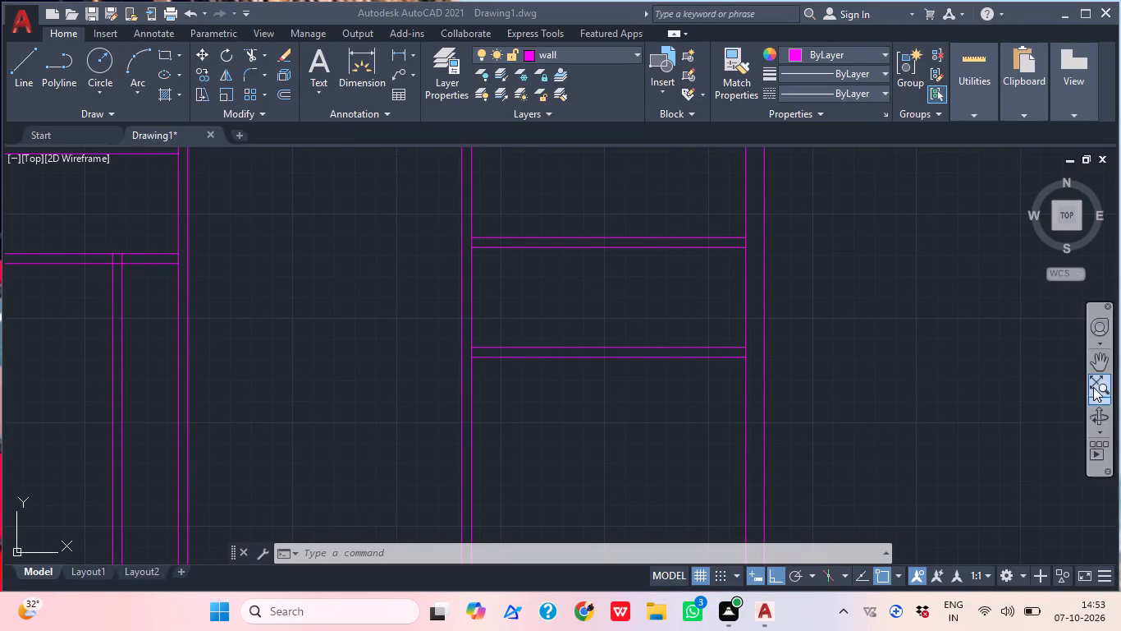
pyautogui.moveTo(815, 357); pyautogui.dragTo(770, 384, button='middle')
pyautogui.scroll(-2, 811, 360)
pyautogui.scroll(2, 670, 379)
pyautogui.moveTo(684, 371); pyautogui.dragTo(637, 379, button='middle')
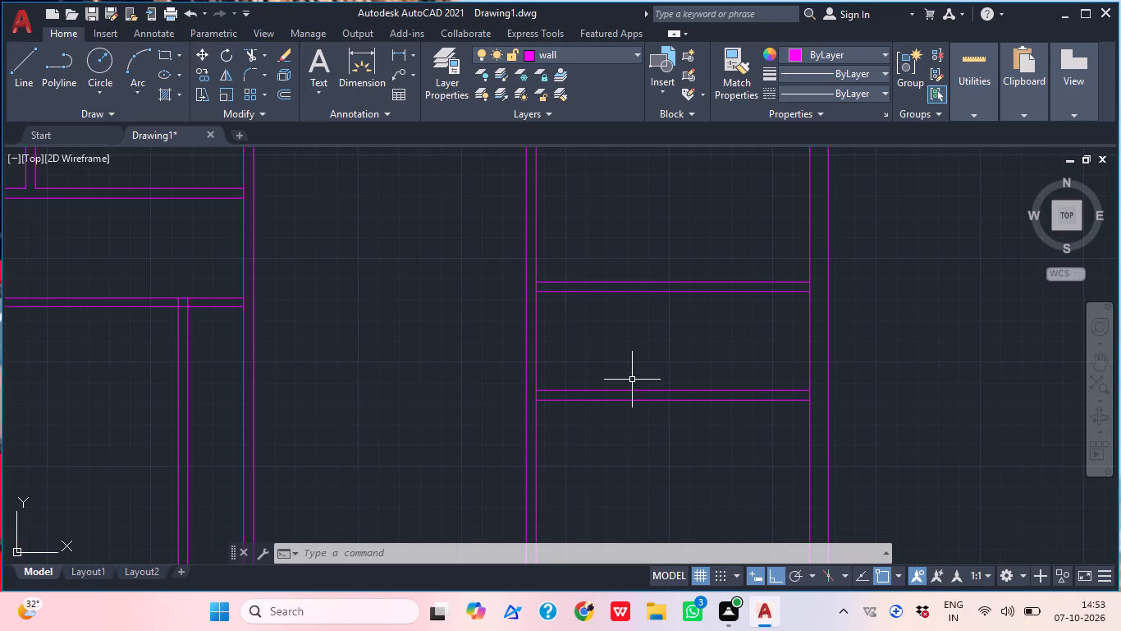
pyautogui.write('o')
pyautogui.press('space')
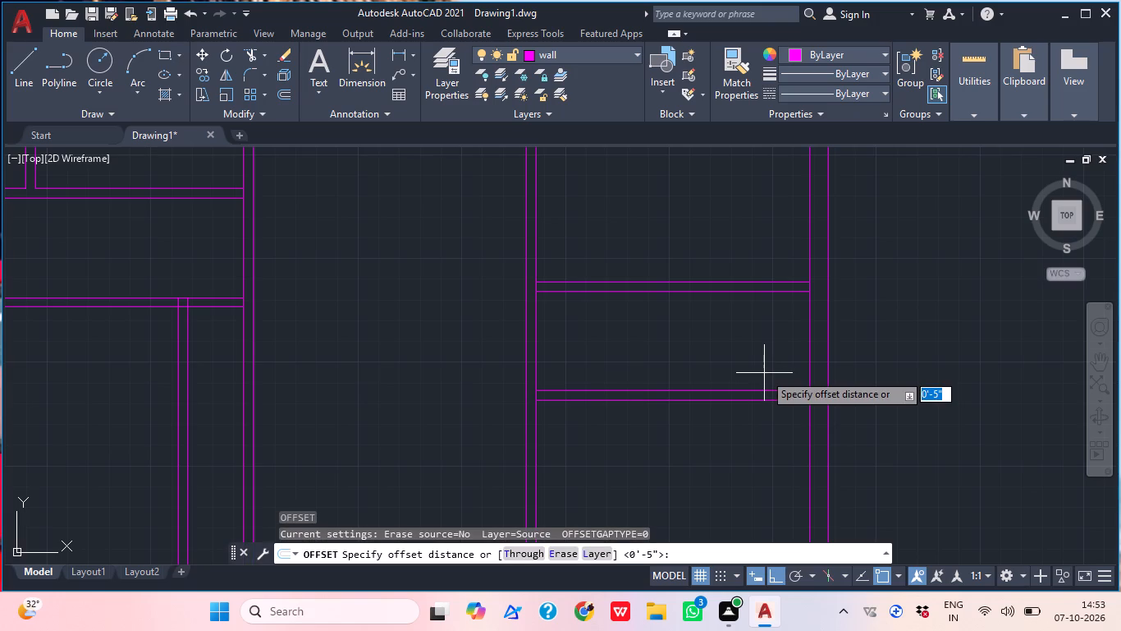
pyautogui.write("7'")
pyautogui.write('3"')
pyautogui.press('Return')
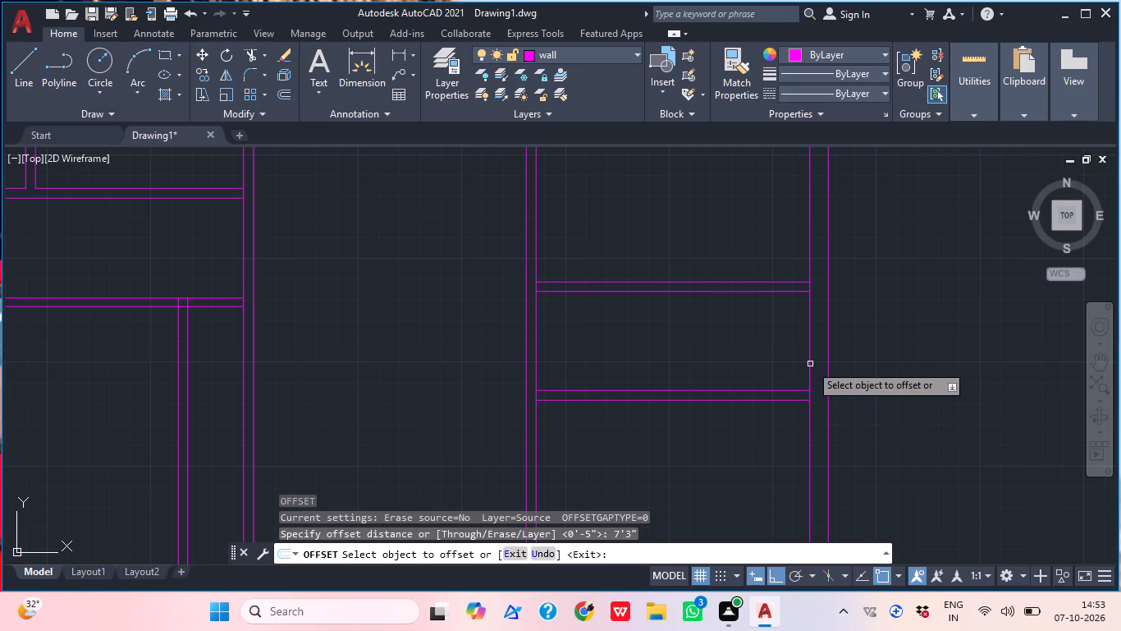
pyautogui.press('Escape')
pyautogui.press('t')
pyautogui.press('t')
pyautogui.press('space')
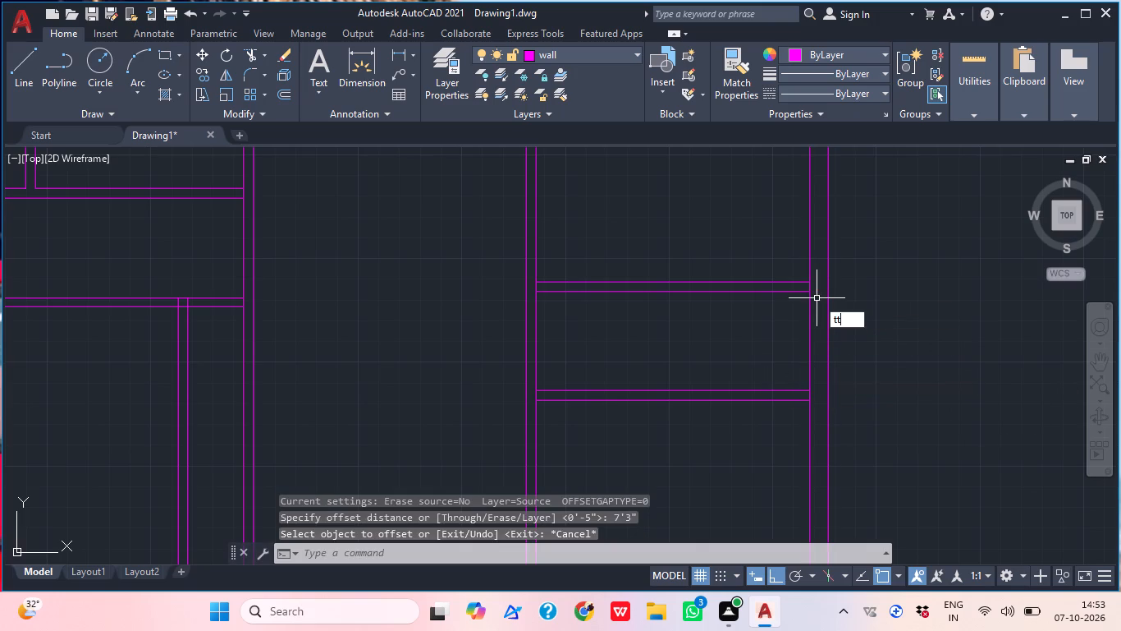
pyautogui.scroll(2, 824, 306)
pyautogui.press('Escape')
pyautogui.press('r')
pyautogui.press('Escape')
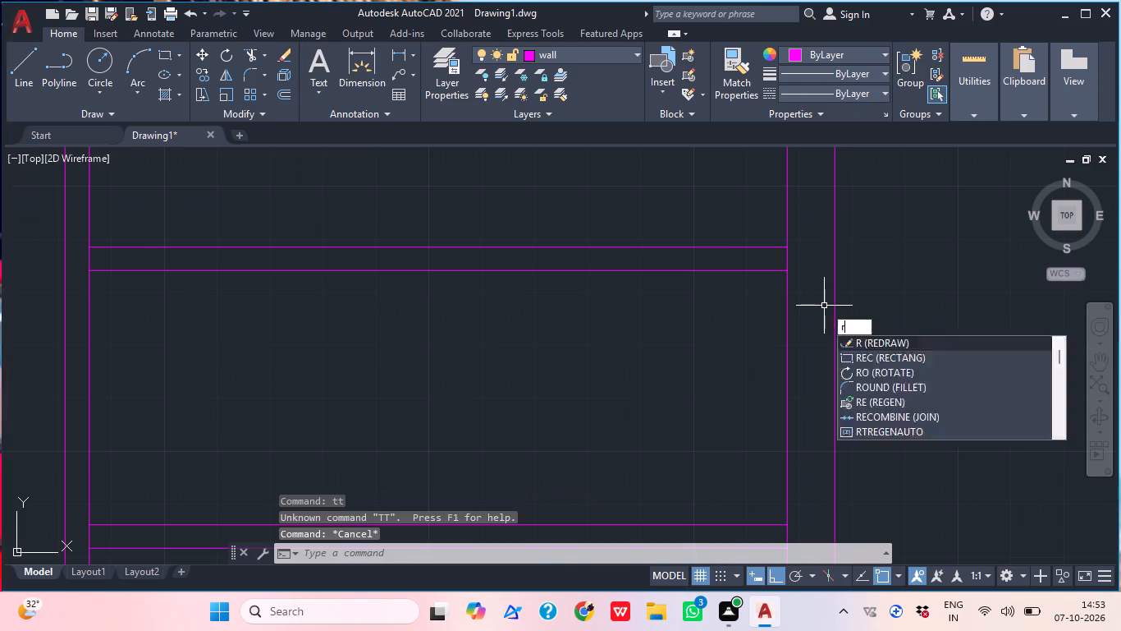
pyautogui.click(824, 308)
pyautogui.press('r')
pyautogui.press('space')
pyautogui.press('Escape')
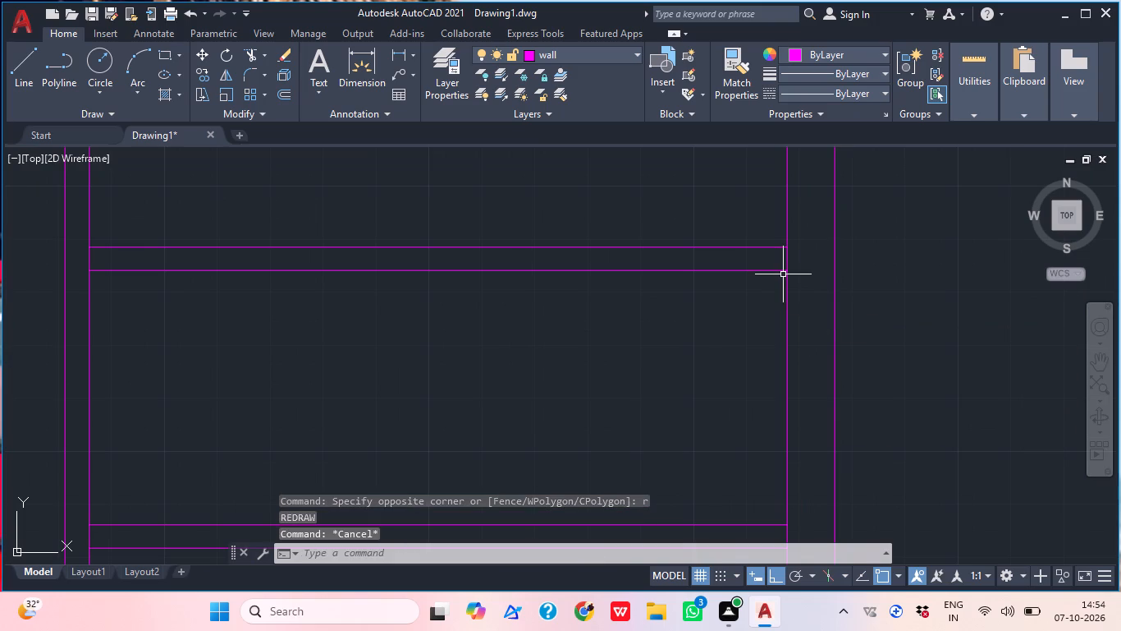
# Trim the right outer wall's inner line between the two lines of each horizontal partition in the right bay.
pyautogui.write('tr')
pyautogui.press('space')
pyautogui.click(784, 263)
pyautogui.click(798, 263)
pyautogui.scroll(-2, 798, 263)
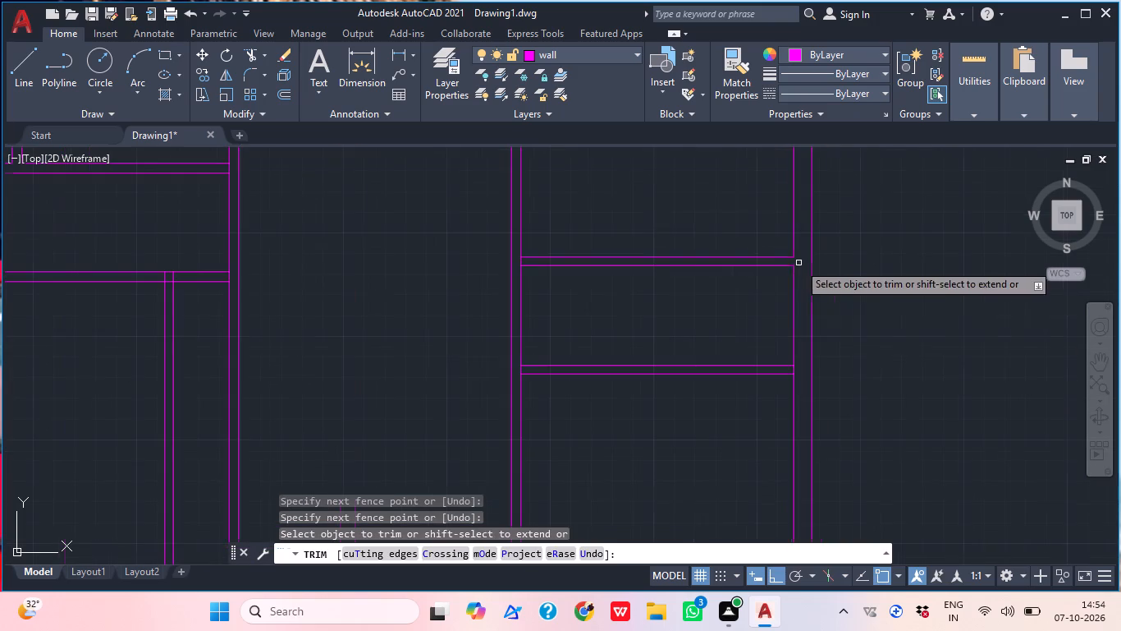
pyautogui.scroll(4, 794, 366)
pyautogui.click(794, 388)
pyautogui.click(774, 395)
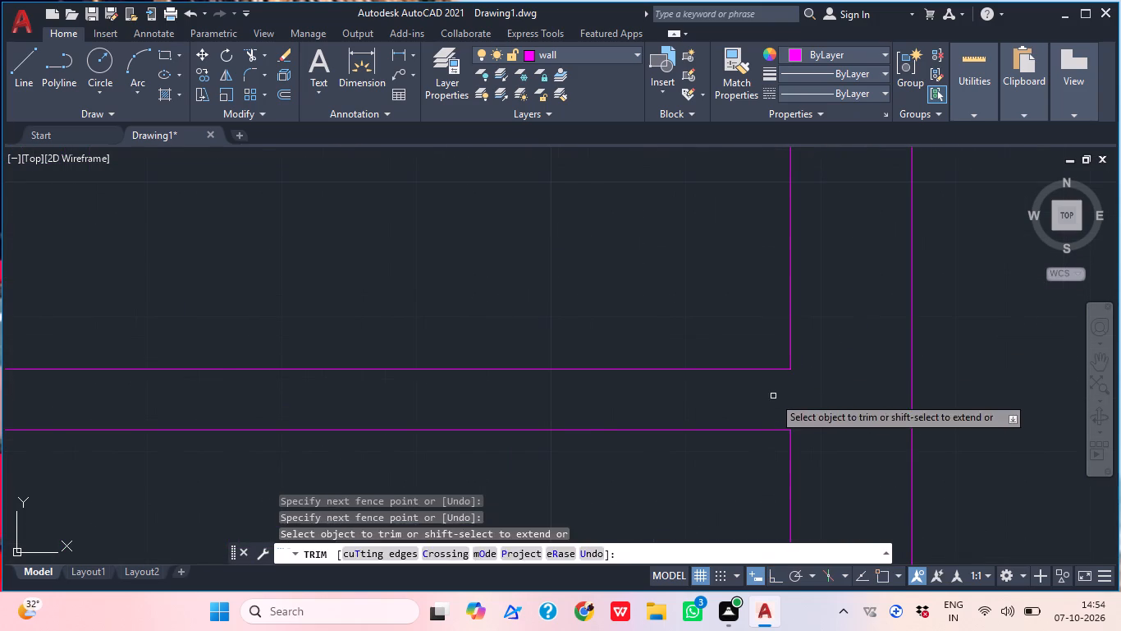
pyautogui.press('Escape')
# Offset the right wall's inner line segment between the two horizontal partitions 7'3" to the left.
pyautogui.press('o')
pyautogui.press('space')
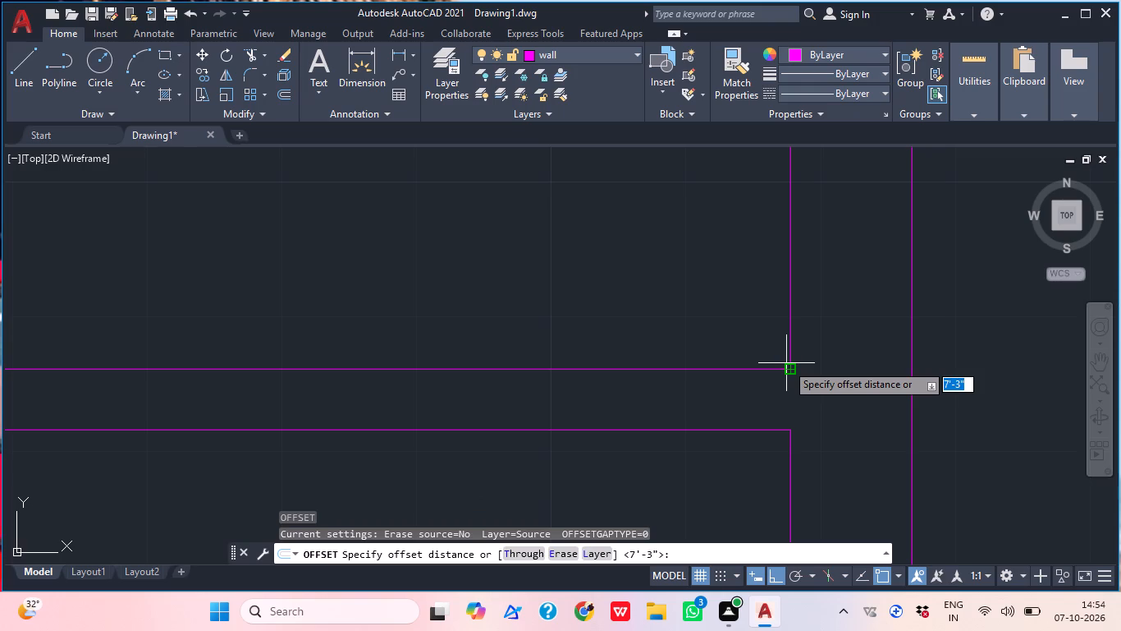
pyautogui.write('7;')
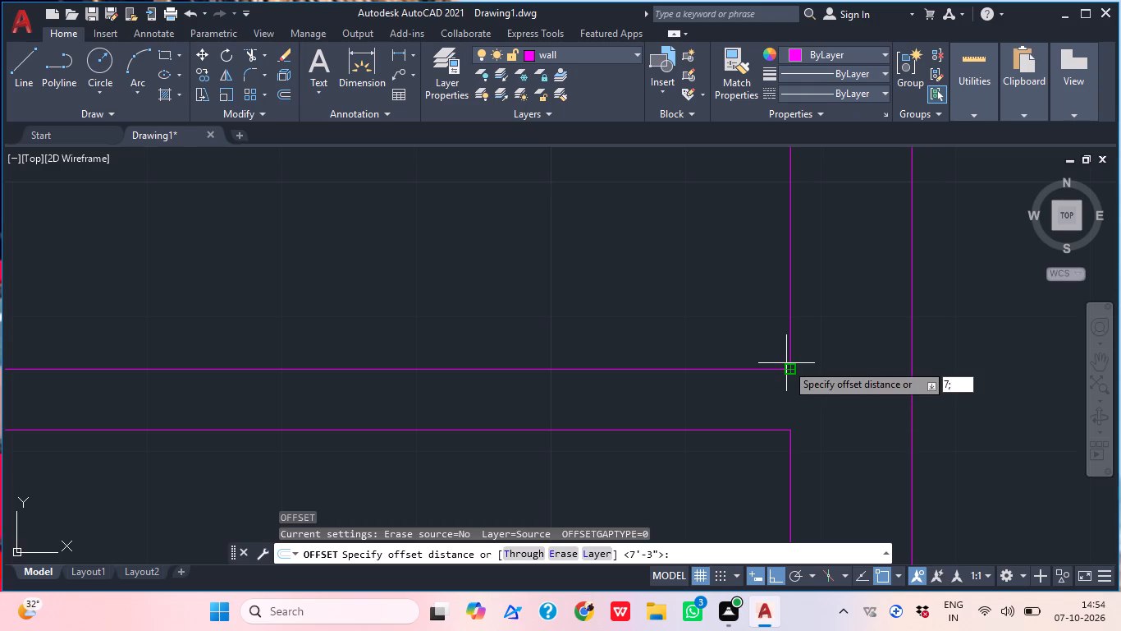
pyautogui.press('BackSpace')
pyautogui.write('\'3"')
pyautogui.press('Return')
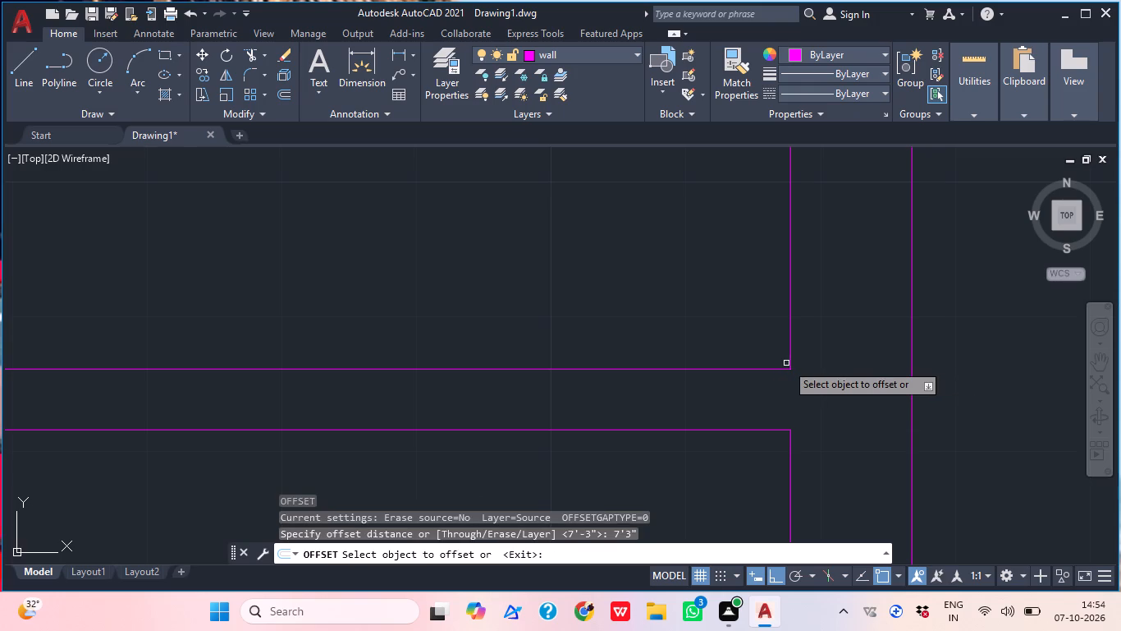
pyautogui.scroll(-4, 786, 363)
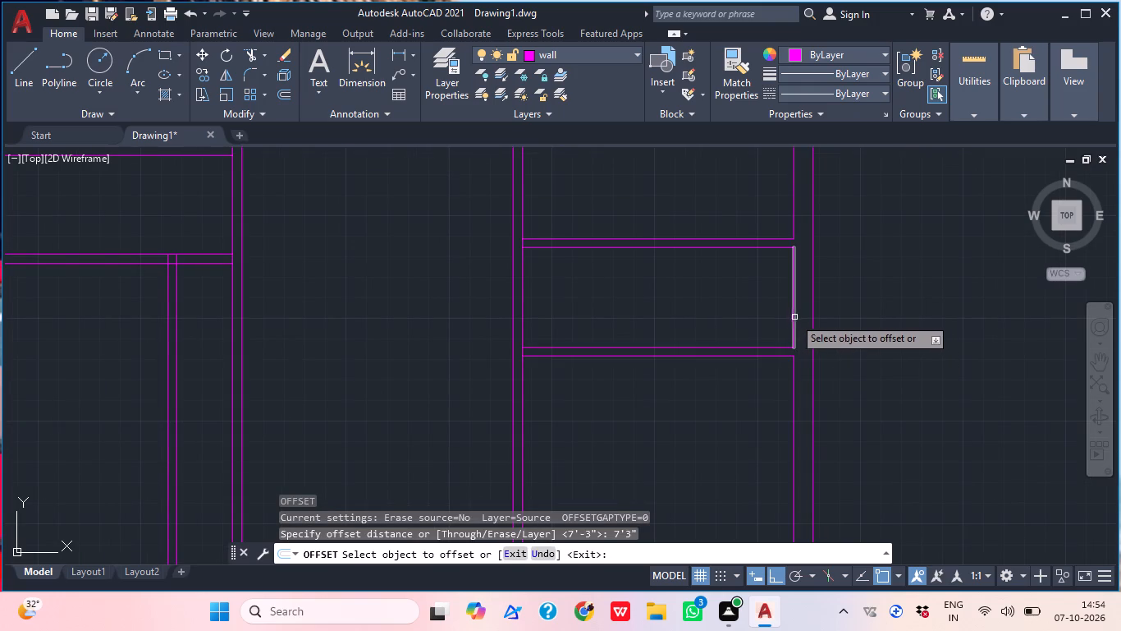
pyautogui.click(795, 316)
pyautogui.moveTo(674, 316); pyautogui.dragTo(687, 316)
pyautogui.press('space')
# Offset the right bay's new vertical line 4.5" to the left to form a vertical partition.
pyautogui.press('space')
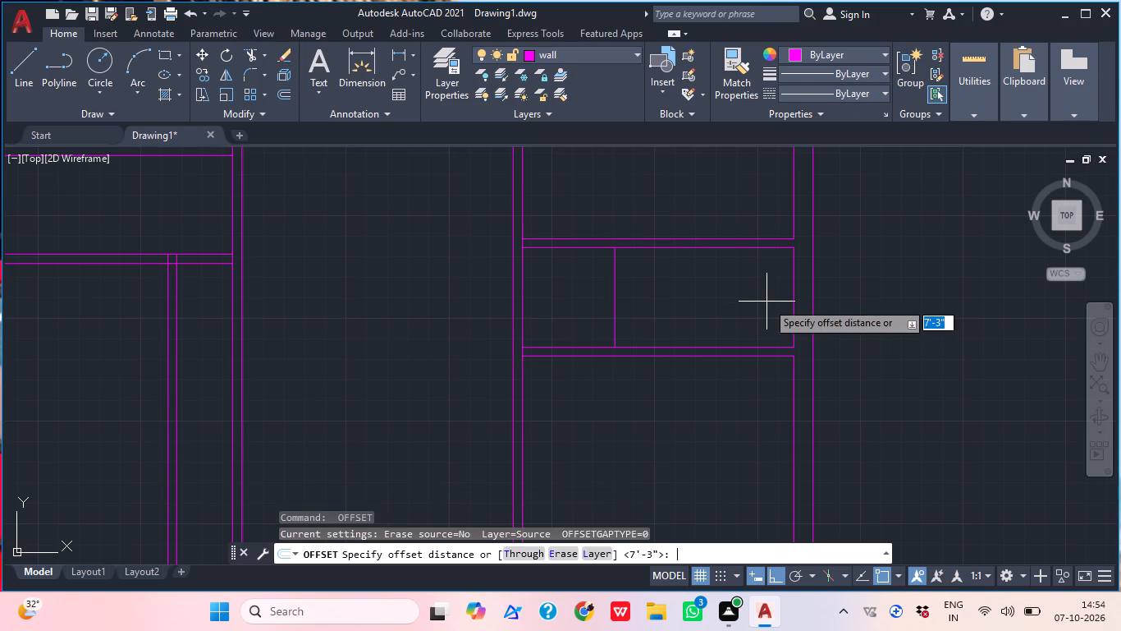
pyautogui.write('4.5"')
pyautogui.press('Return')
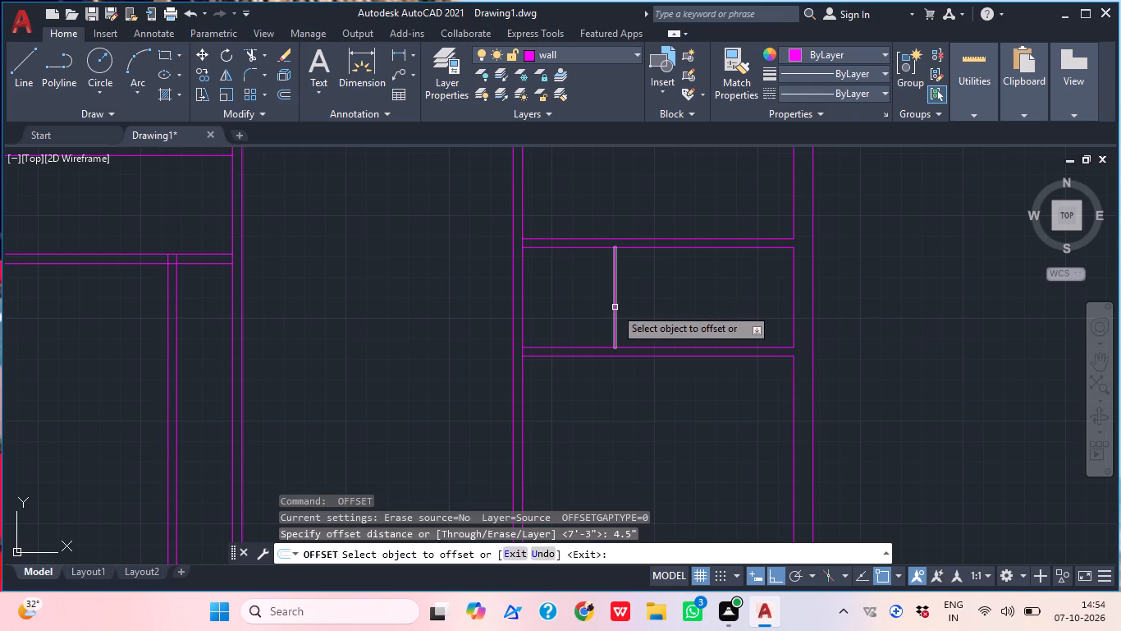
pyautogui.click(618, 305)
pyautogui.click(615, 297)
pyautogui.click(593, 295)
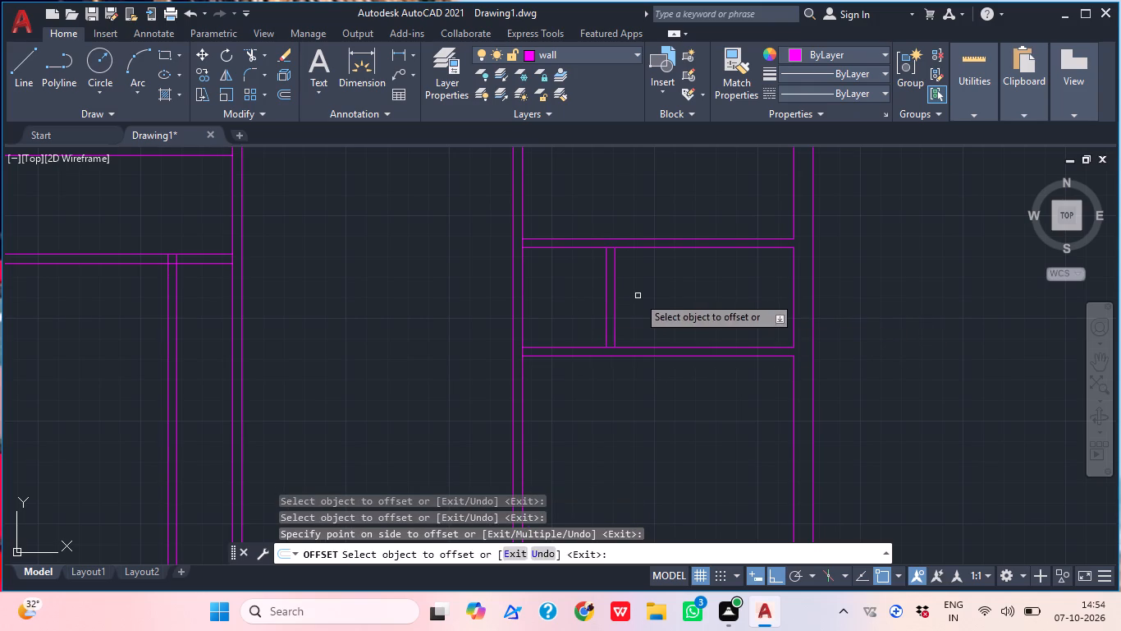
pyautogui.press('Escape')
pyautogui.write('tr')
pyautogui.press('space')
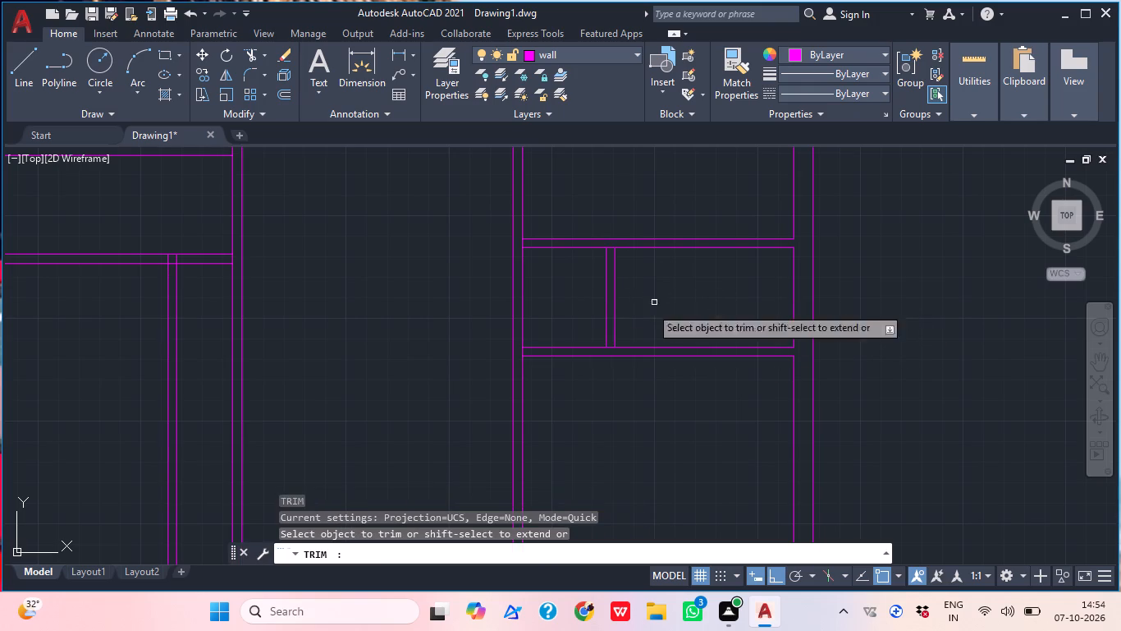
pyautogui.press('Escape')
# Extend both vertical partition lines in the right bay down to the lower horizontal partition's bottom line.
pyautogui.write('ex')
pyautogui.press('space')
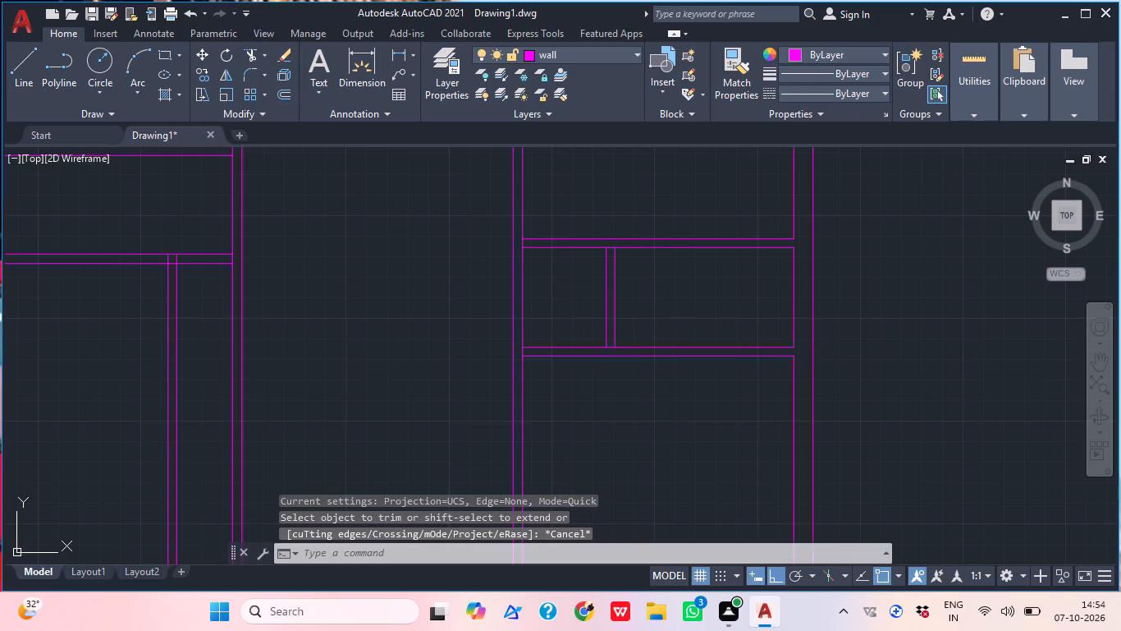
pyautogui.click(637, 331)
pyautogui.click(583, 324)
pyautogui.press('Escape')
# Trim both lines of the right bay's lower horizontal partition where they run left of the vertical partition.
pyautogui.press('t')
pyautogui.write('r')
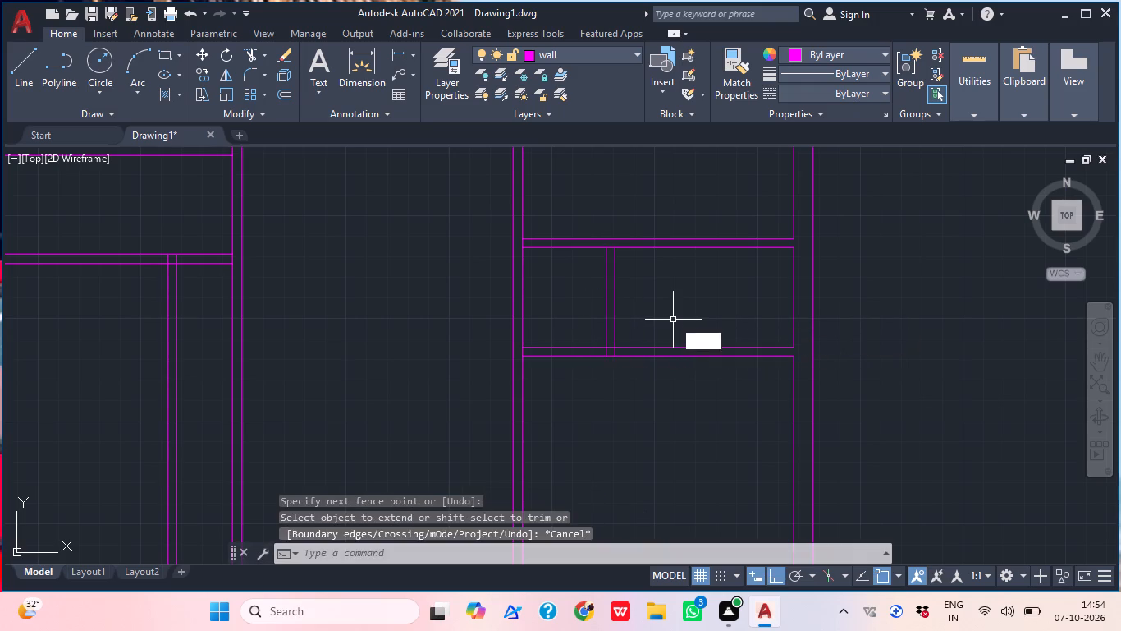
pyautogui.press('space')
pyautogui.click(570, 320)
pyautogui.click(596, 374)
pyautogui.press('Escape')
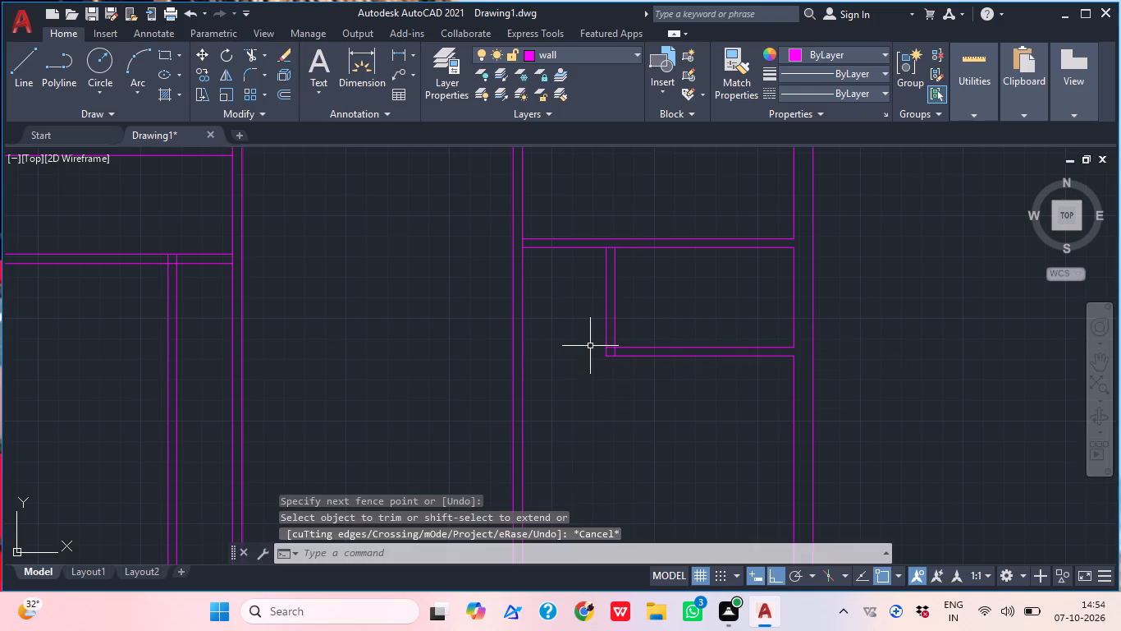
# Offset the bottom line of the right bay's lower horizontal partition 10'4.5" downward.
pyautogui.scroll(-1, 634, 400)
pyautogui.moveTo(629, 412); pyautogui.dragTo(590, 405, button='middle')
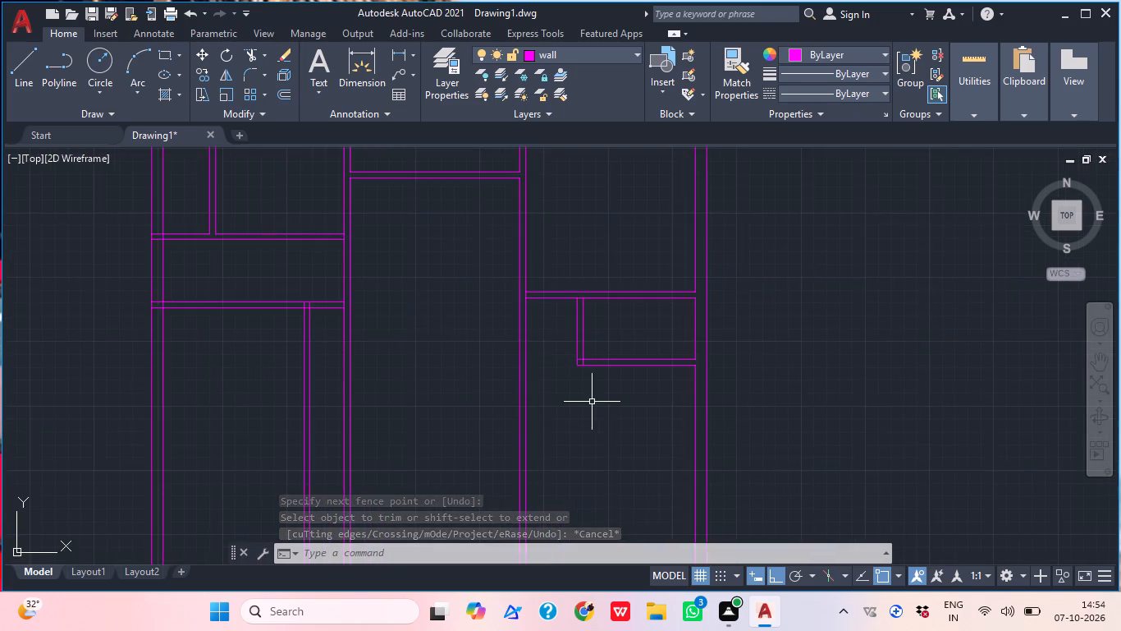
pyautogui.moveTo(597, 407); pyautogui.dragTo(574, 379, button='middle')
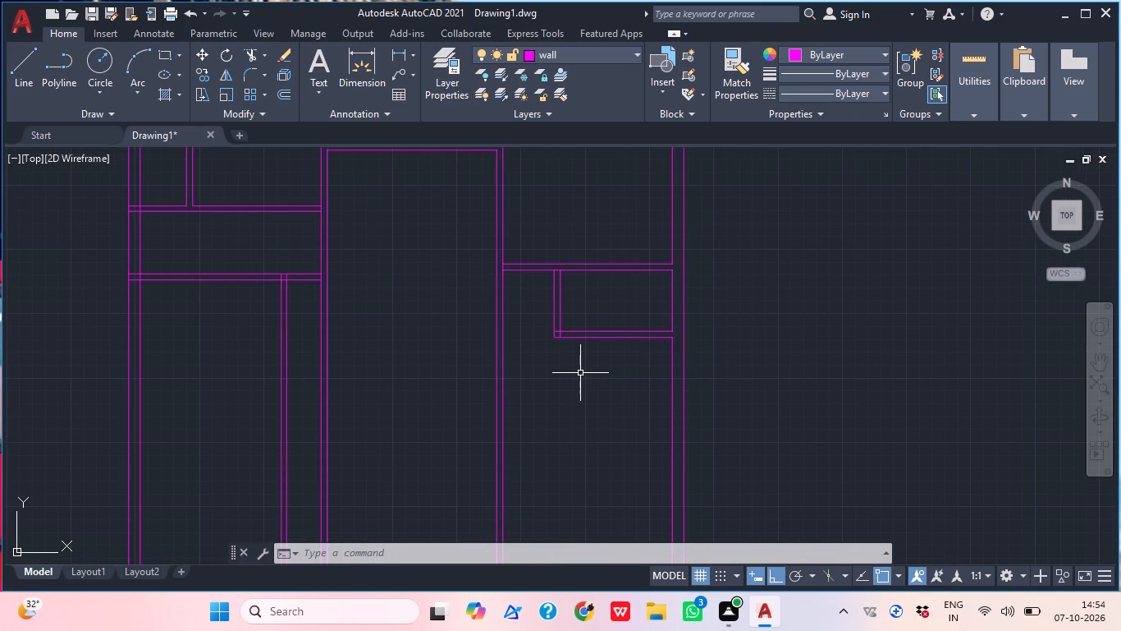
pyautogui.press('o')
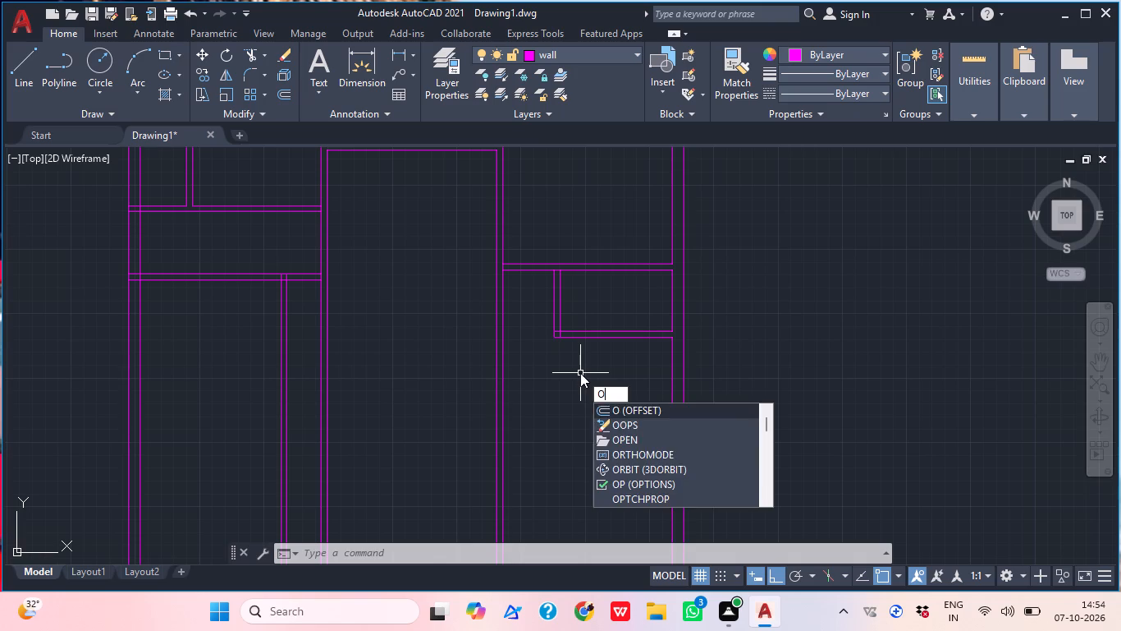
pyautogui.press('Return')
pyautogui.write("10'")
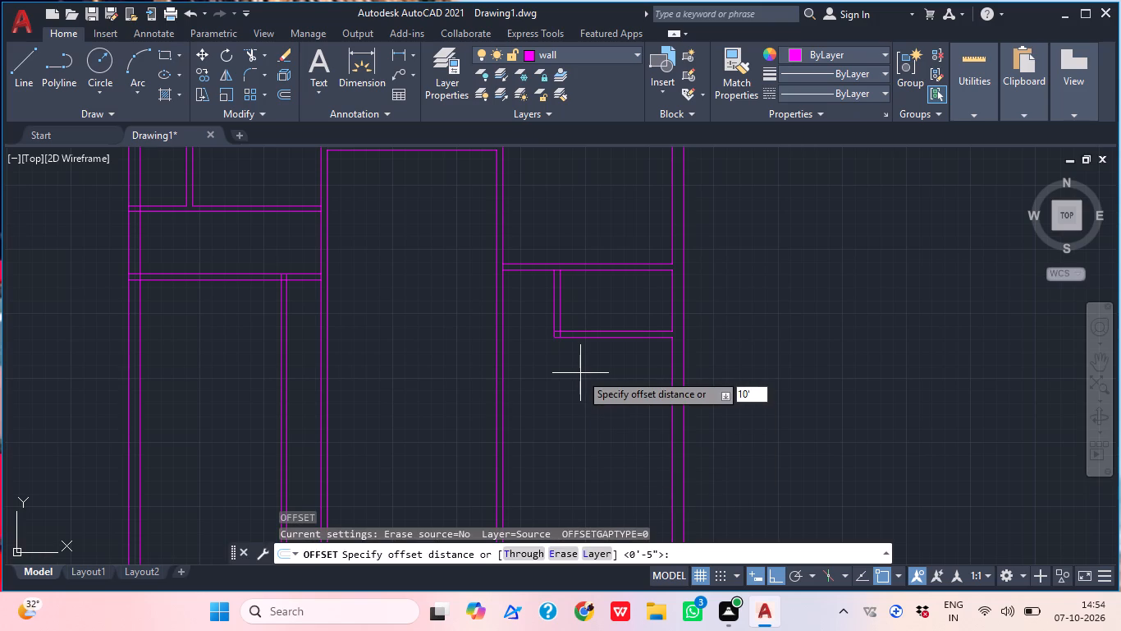
pyautogui.write('4.5"')
pyautogui.press('Return')
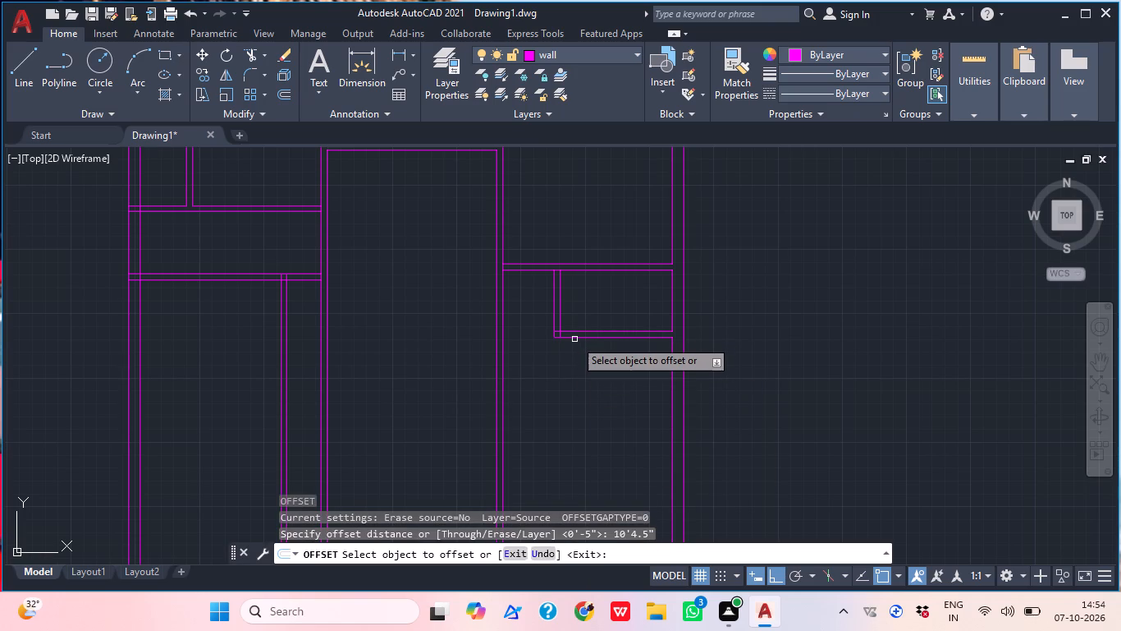
pyautogui.click(571, 338)
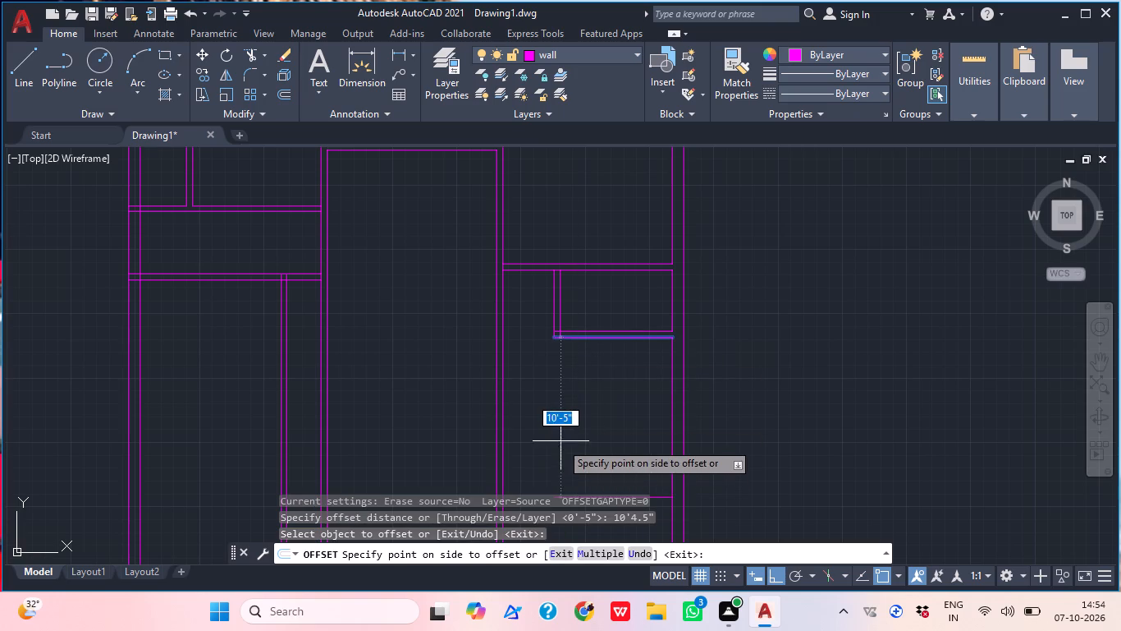
pyautogui.scroll(-2, 561, 431)
pyautogui.click(567, 433)
pyautogui.press('space')
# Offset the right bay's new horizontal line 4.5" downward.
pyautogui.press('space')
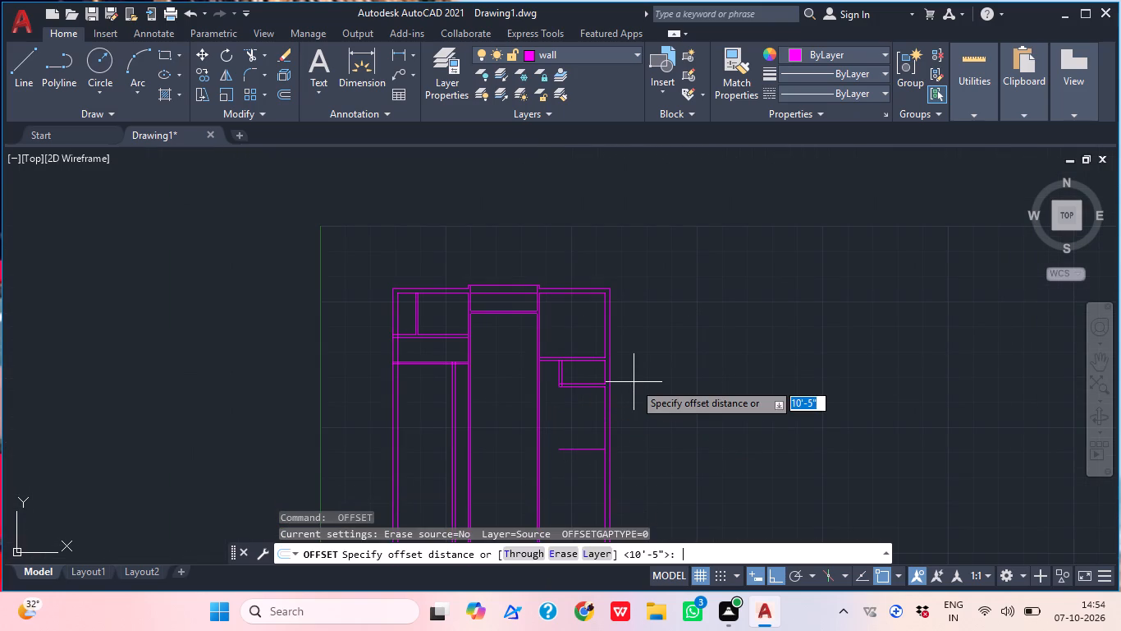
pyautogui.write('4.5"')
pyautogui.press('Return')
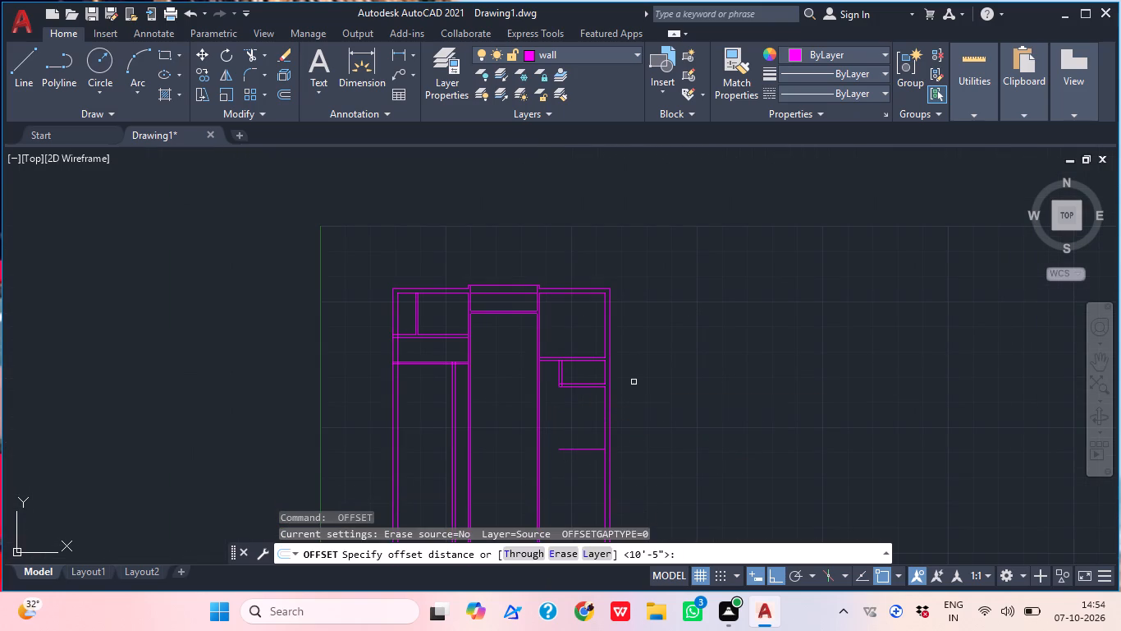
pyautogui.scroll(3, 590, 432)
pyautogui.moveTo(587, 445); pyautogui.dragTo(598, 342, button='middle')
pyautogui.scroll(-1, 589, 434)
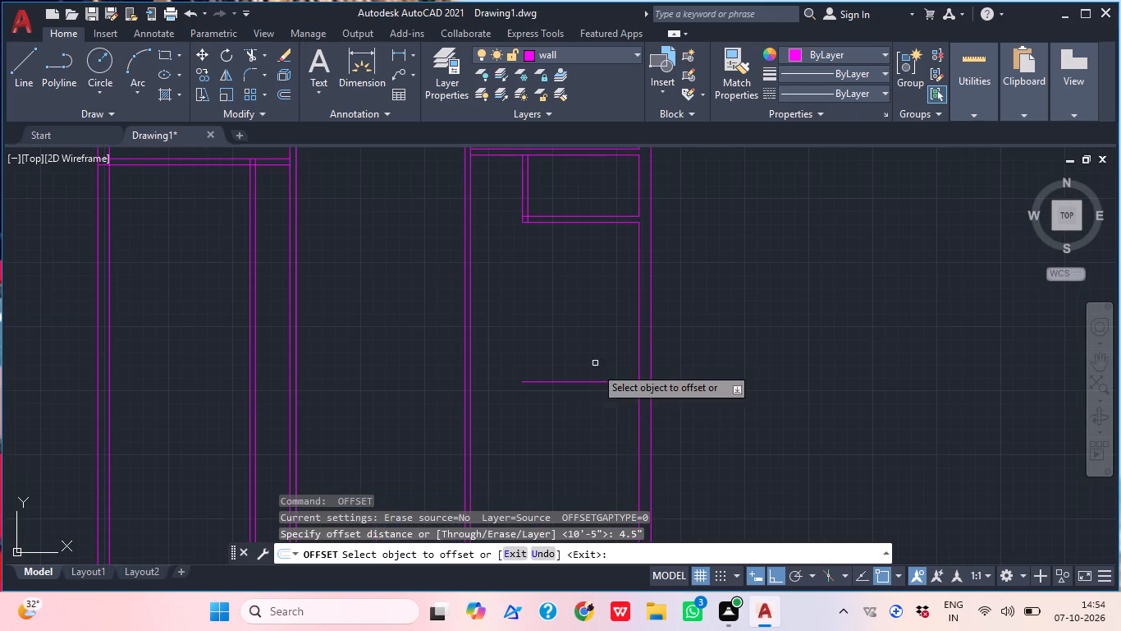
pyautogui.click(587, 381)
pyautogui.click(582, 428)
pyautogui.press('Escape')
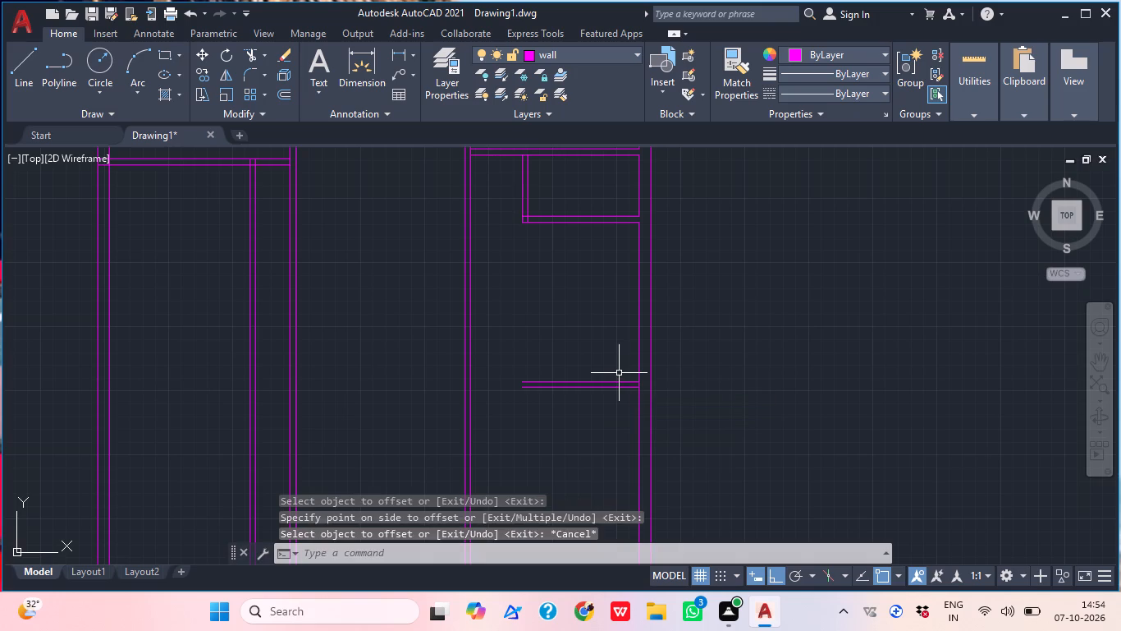
# Extend both new horizontal lines in the right bay leftward to the bay's left wall.
pyautogui.press('e')
pyautogui.write('x')
pyautogui.press('space')
pyautogui.click(565, 404)
pyautogui.click(528, 352)
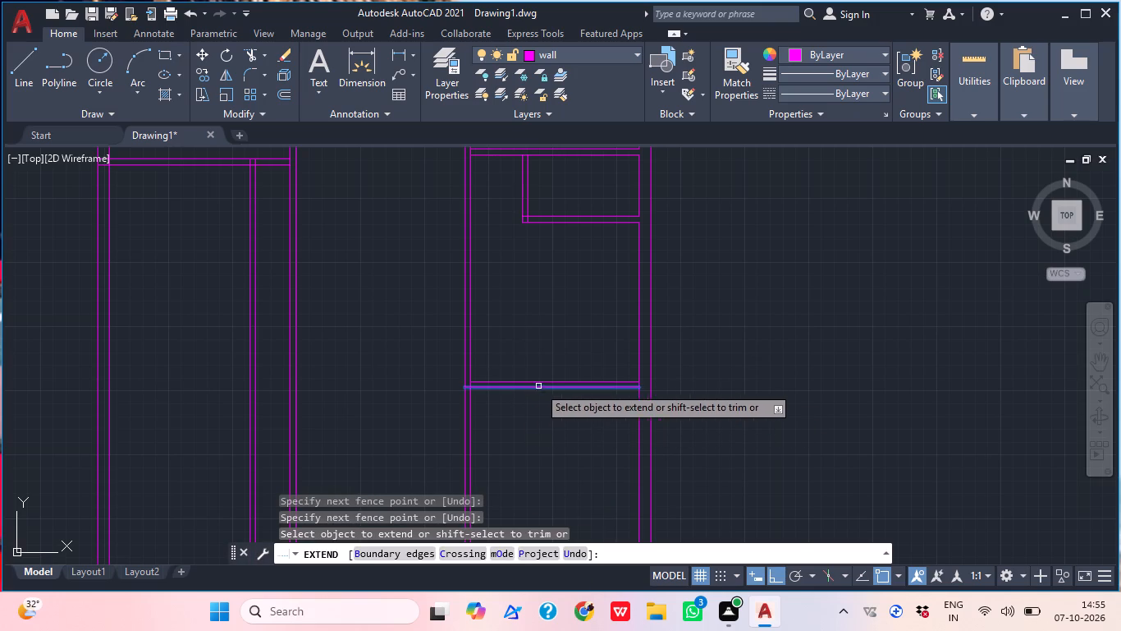
pyautogui.press('Escape')
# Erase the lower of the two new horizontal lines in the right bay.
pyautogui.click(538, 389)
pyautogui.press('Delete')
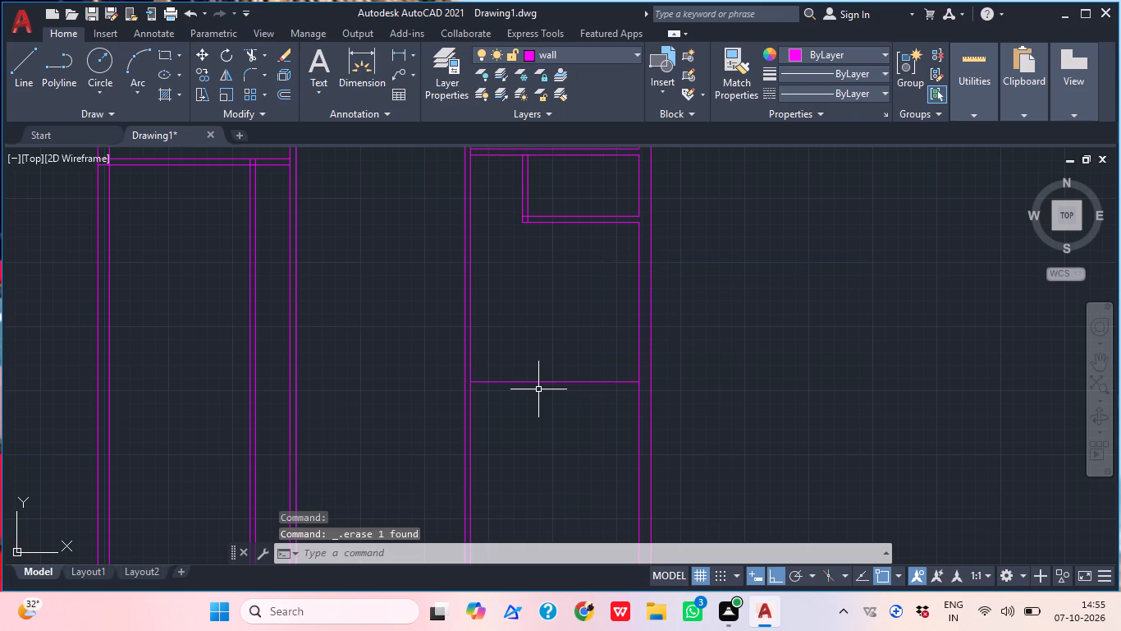
# Offset the right bay's remaining new horizontal line 9" downward to form a full-width cross wall.
pyautogui.write('o')
pyautogui.press('space')
pyautogui.write('9"')
pyautogui.press('Return')
pyautogui.click(538, 381)
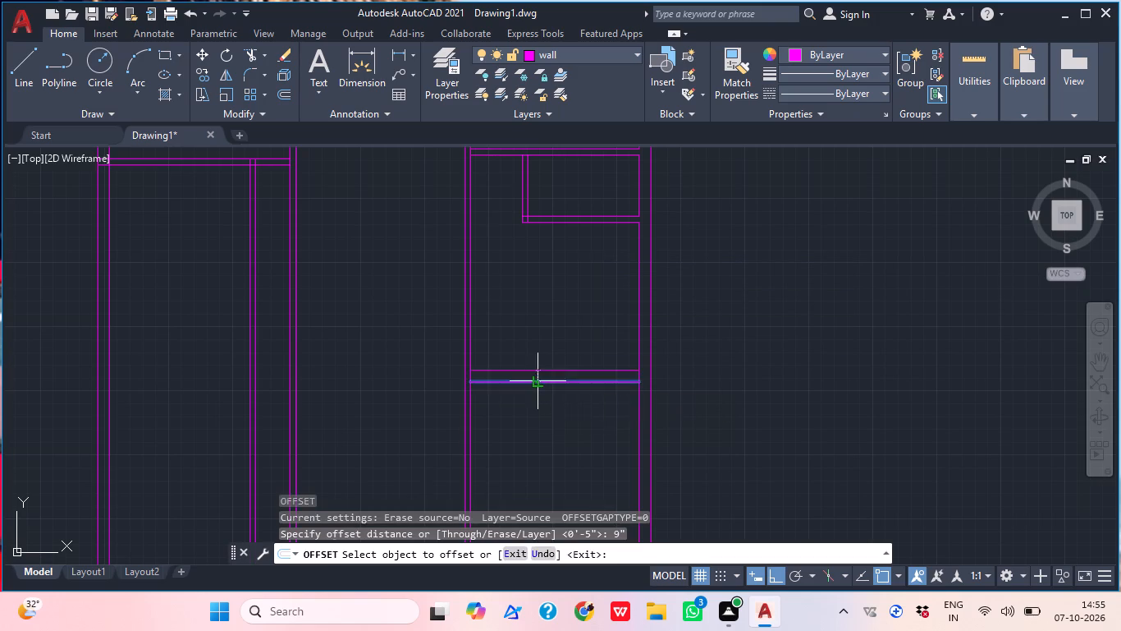
pyautogui.click(542, 435)
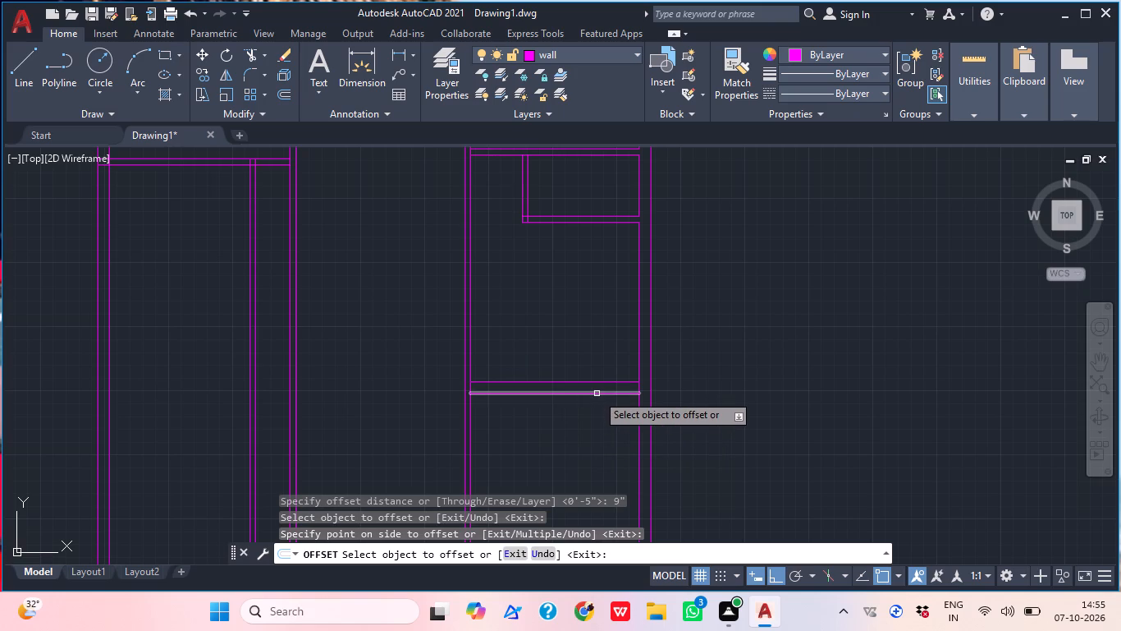
pyautogui.moveTo(537, 395); pyautogui.dragTo(551, 412, button='middle')
pyautogui.press('Escape')
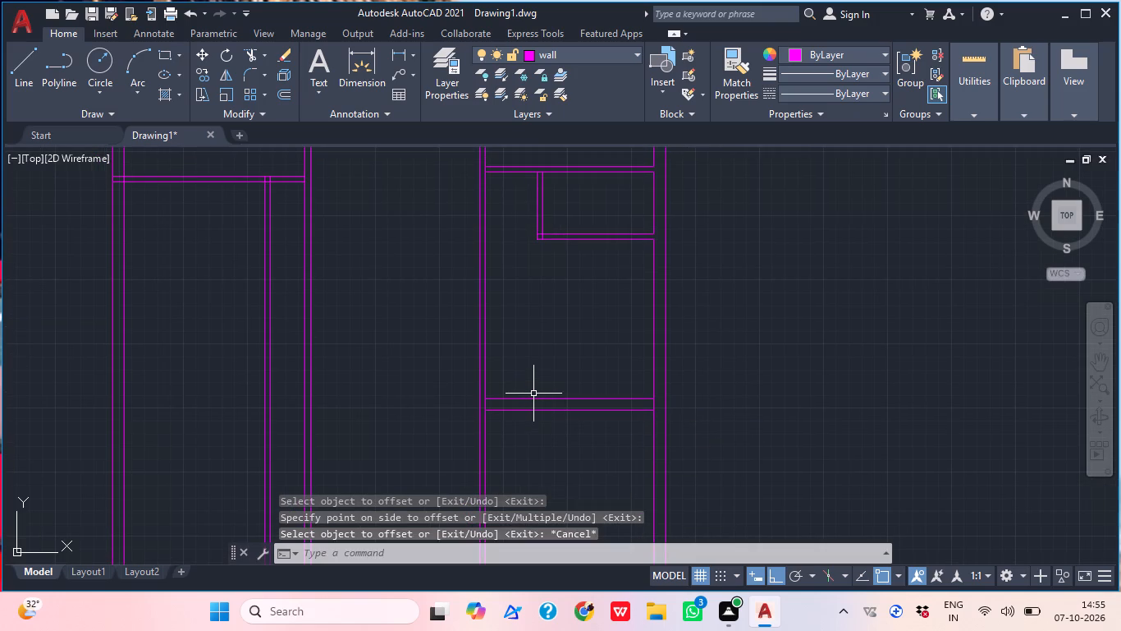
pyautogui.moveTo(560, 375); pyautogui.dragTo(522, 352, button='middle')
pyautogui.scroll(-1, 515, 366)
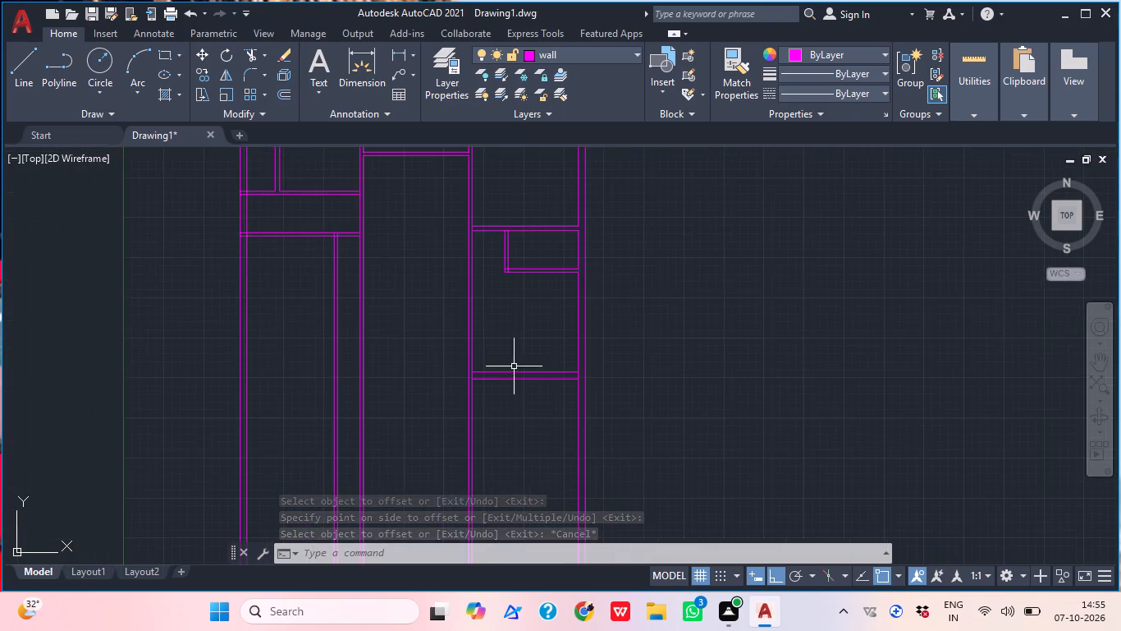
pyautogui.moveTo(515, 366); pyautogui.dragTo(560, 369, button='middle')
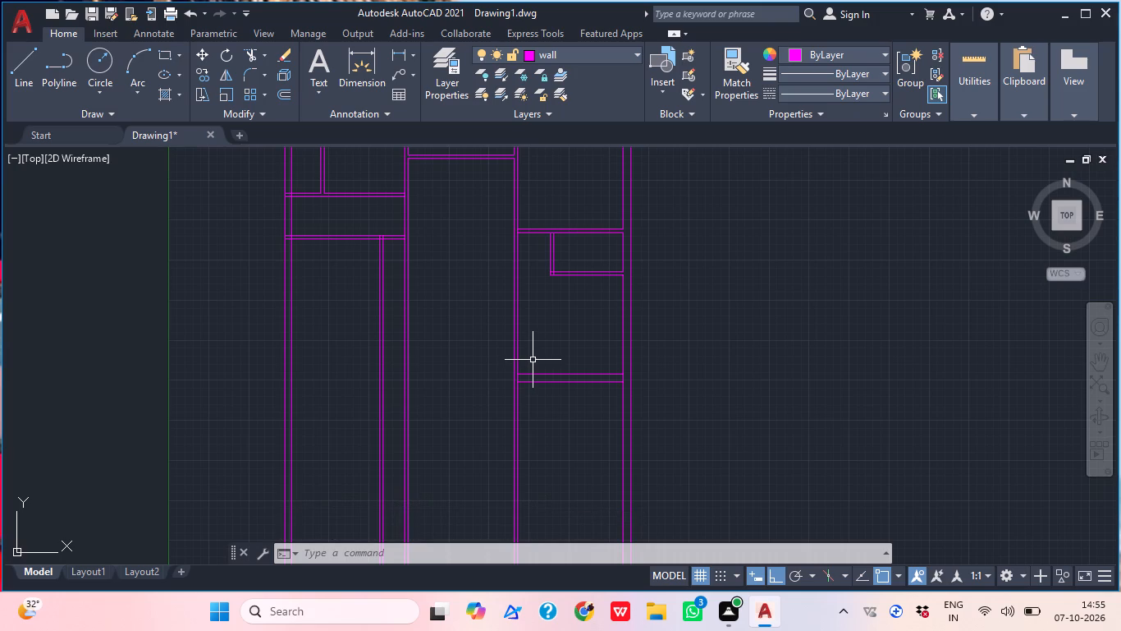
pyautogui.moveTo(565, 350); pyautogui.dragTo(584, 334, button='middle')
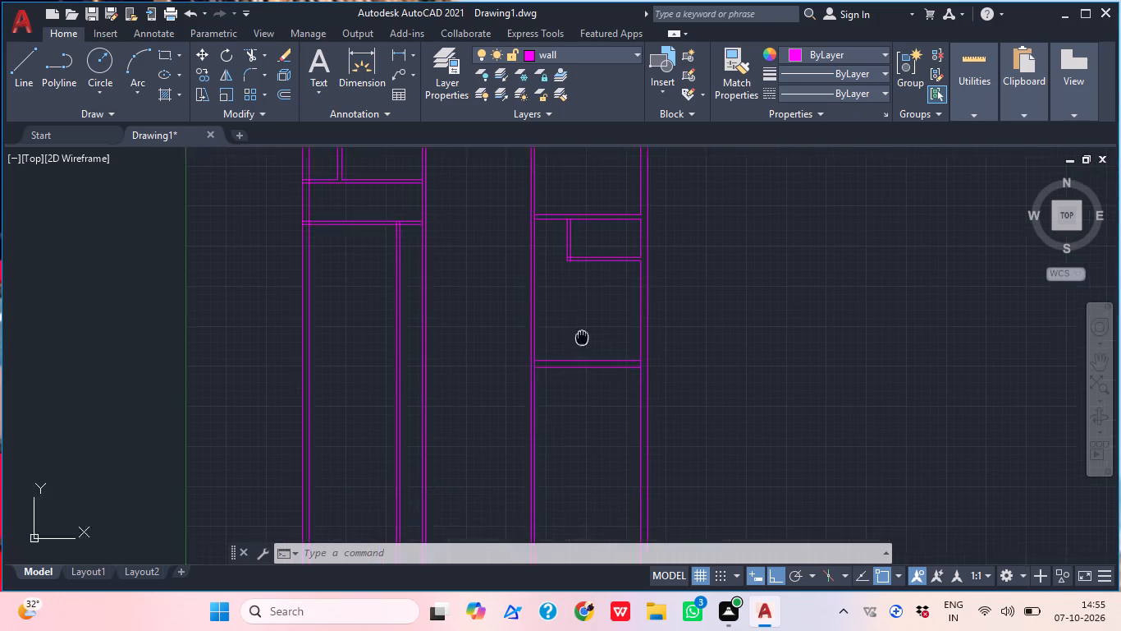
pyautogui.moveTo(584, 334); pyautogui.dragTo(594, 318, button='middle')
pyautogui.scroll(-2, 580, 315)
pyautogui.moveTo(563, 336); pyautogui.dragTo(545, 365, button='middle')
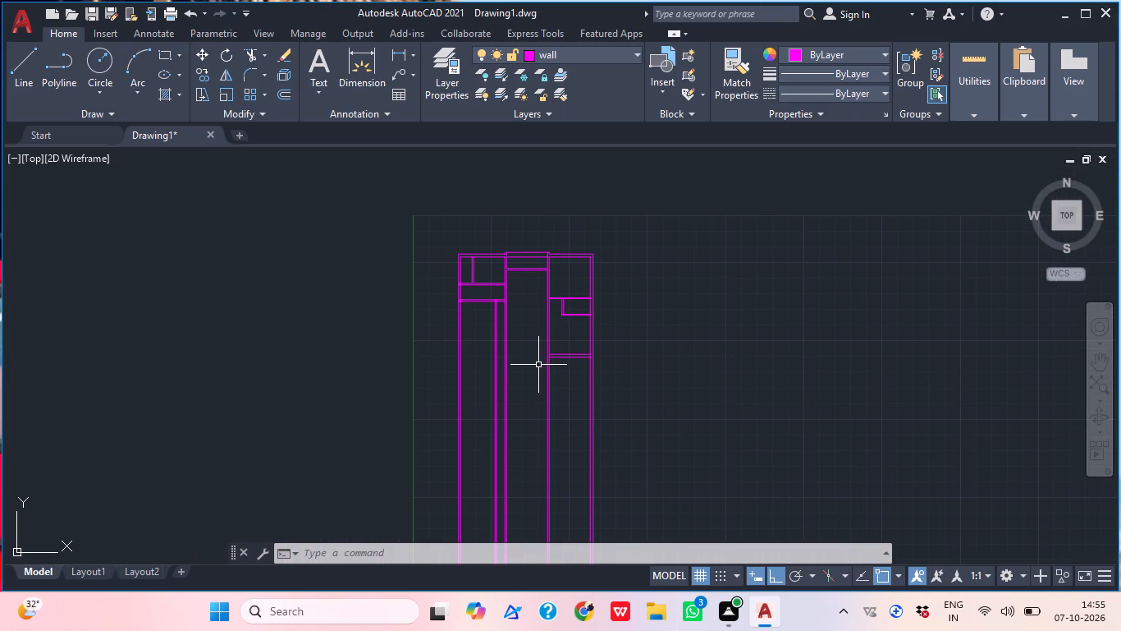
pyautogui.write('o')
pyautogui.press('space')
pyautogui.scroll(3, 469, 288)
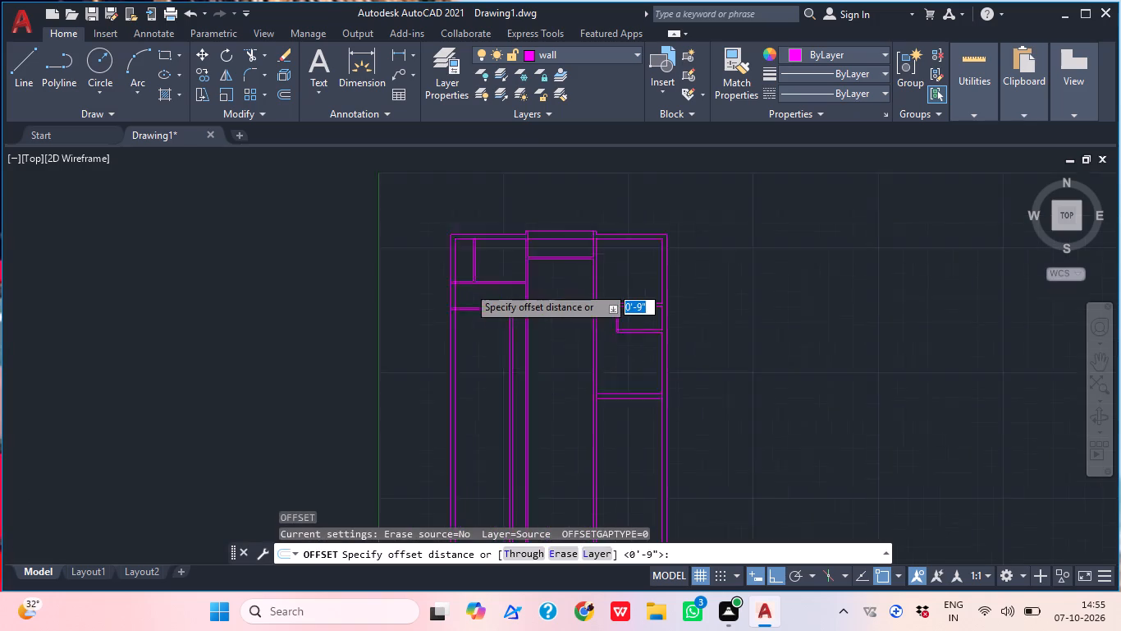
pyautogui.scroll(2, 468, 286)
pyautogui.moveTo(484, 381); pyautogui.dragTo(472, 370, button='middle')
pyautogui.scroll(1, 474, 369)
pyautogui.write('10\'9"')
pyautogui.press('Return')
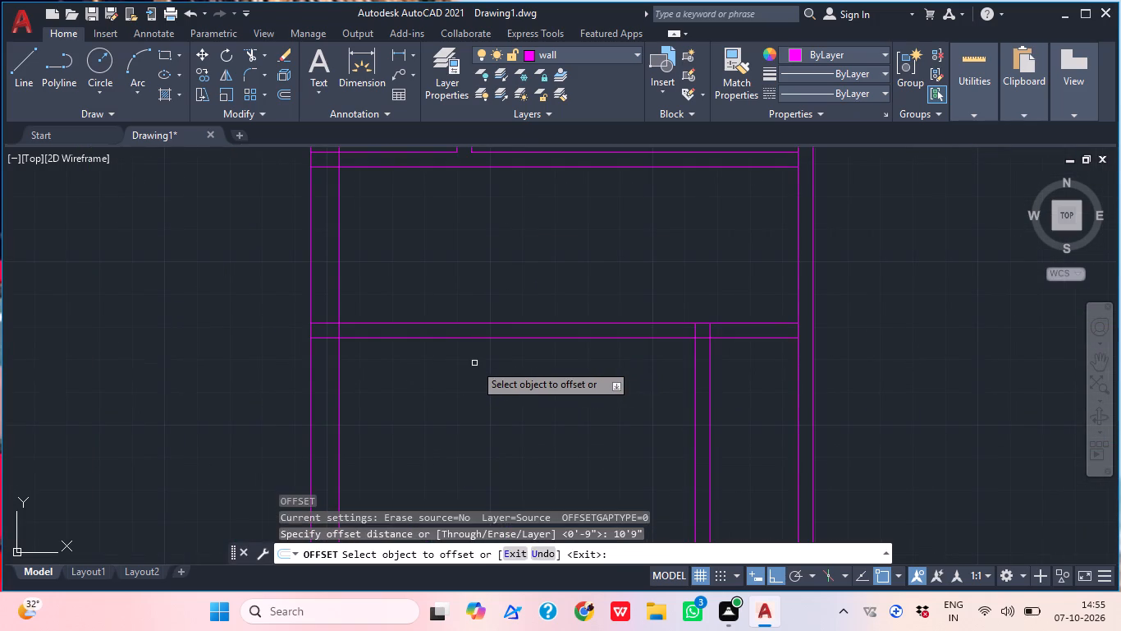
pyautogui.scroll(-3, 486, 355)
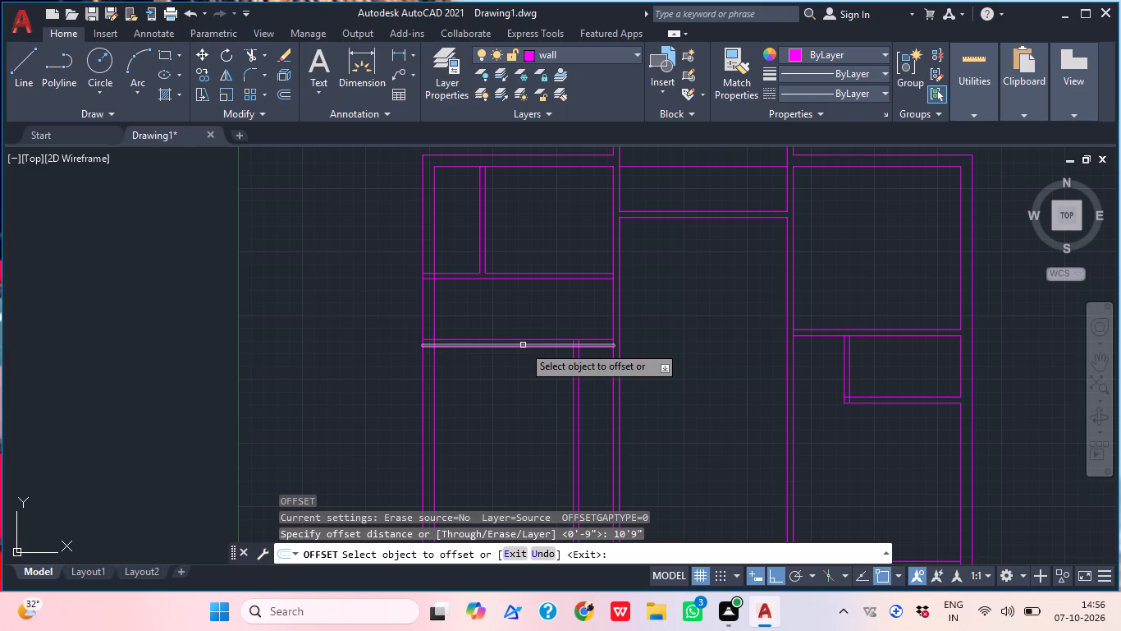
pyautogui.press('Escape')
# Erase both vertical partition lines below the left bay's lower horizontal partition.
pyautogui.moveTo(542, 398); pyautogui.dragTo(511, 398, button='middle')
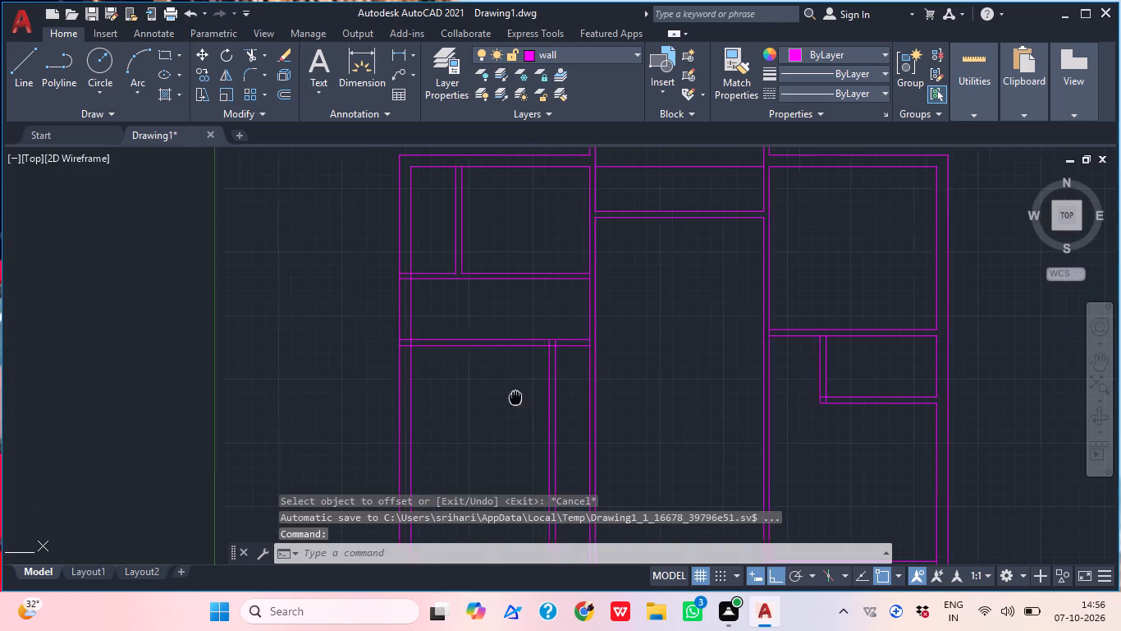
pyautogui.moveTo(511, 398); pyautogui.dragTo(490, 392, button='middle')
pyautogui.click(537, 393)
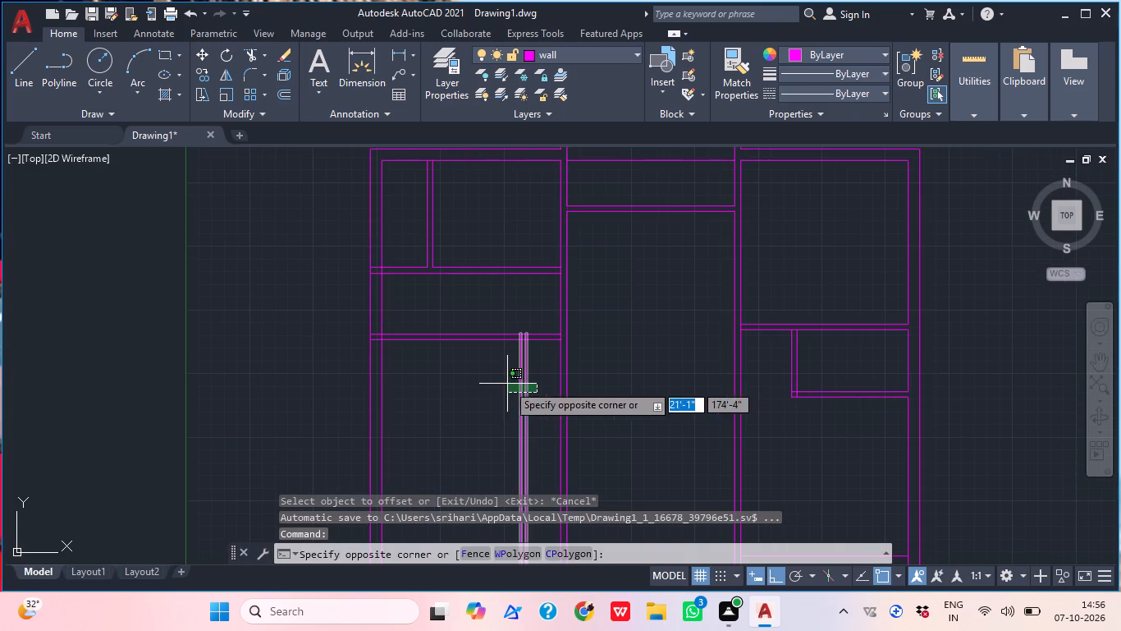
pyautogui.click(506, 384)
pyautogui.press('Delete')
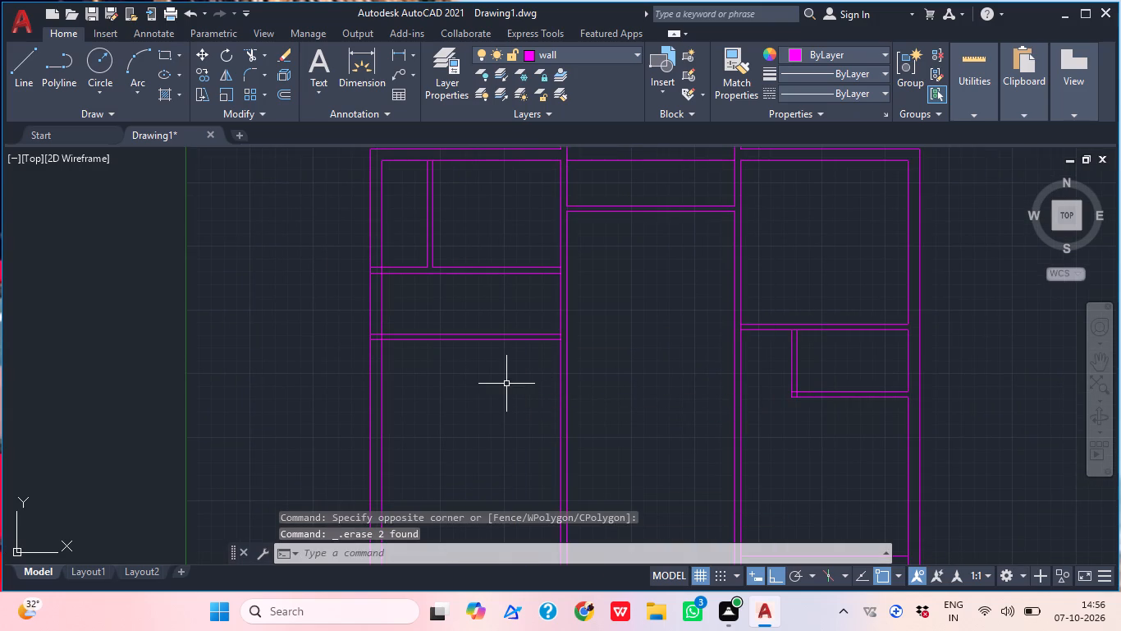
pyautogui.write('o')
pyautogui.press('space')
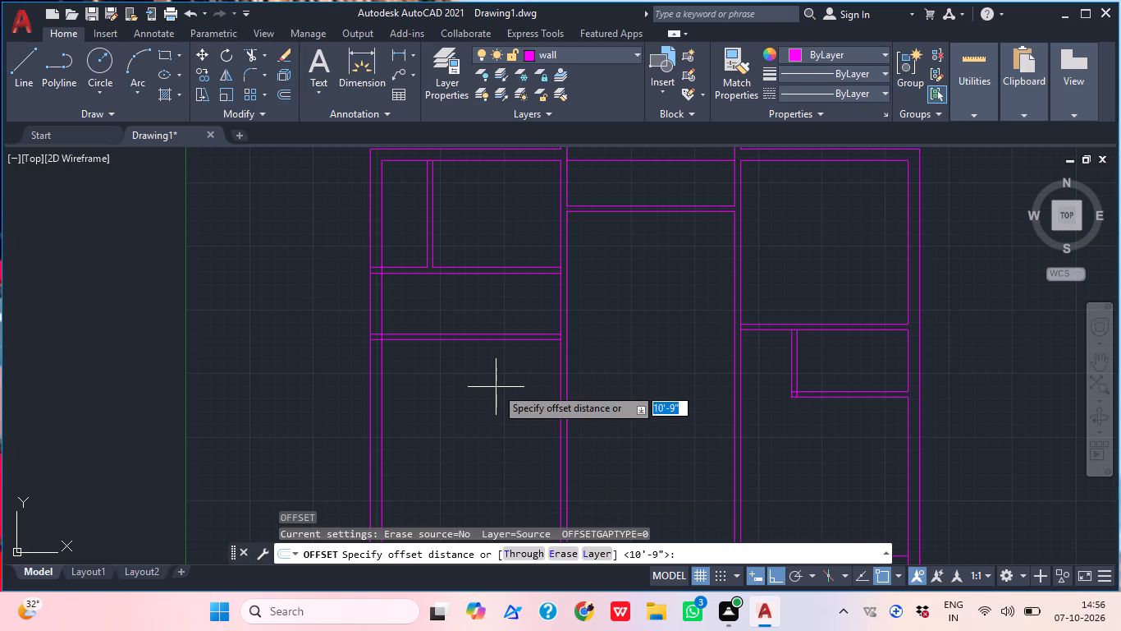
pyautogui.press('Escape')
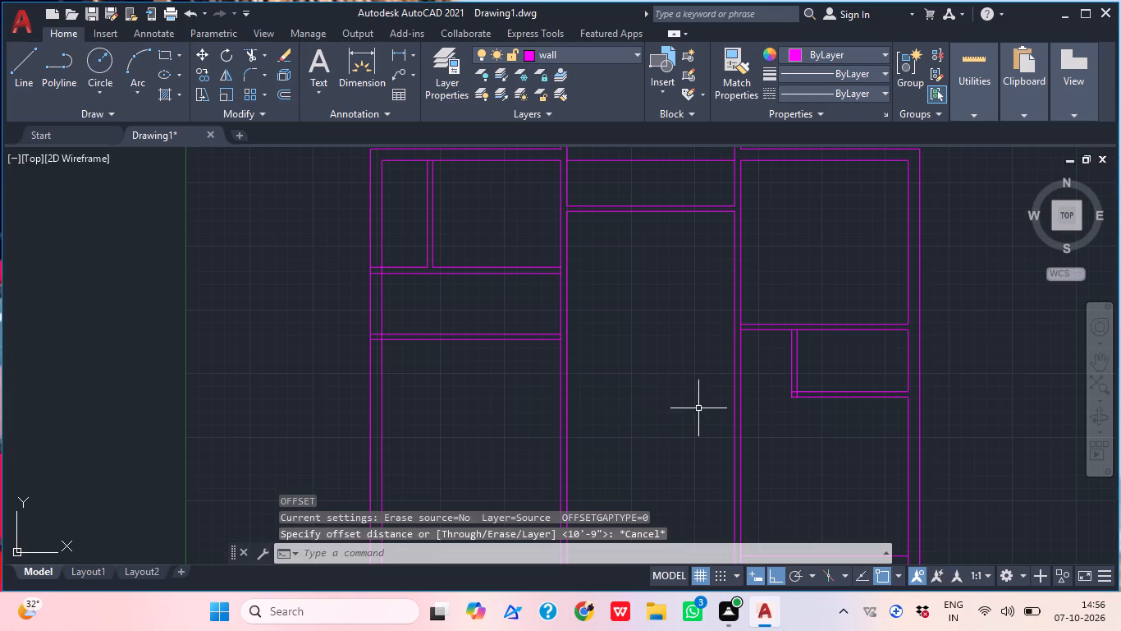
# Trim the overlapping lines where the right bay's short vertical partition meets the horizontal partitions at its lower corner and top end.
pyautogui.write('tr')
pyautogui.press('space')
pyautogui.scroll(1, 906, 380)
pyautogui.scroll(1, 744, 382)
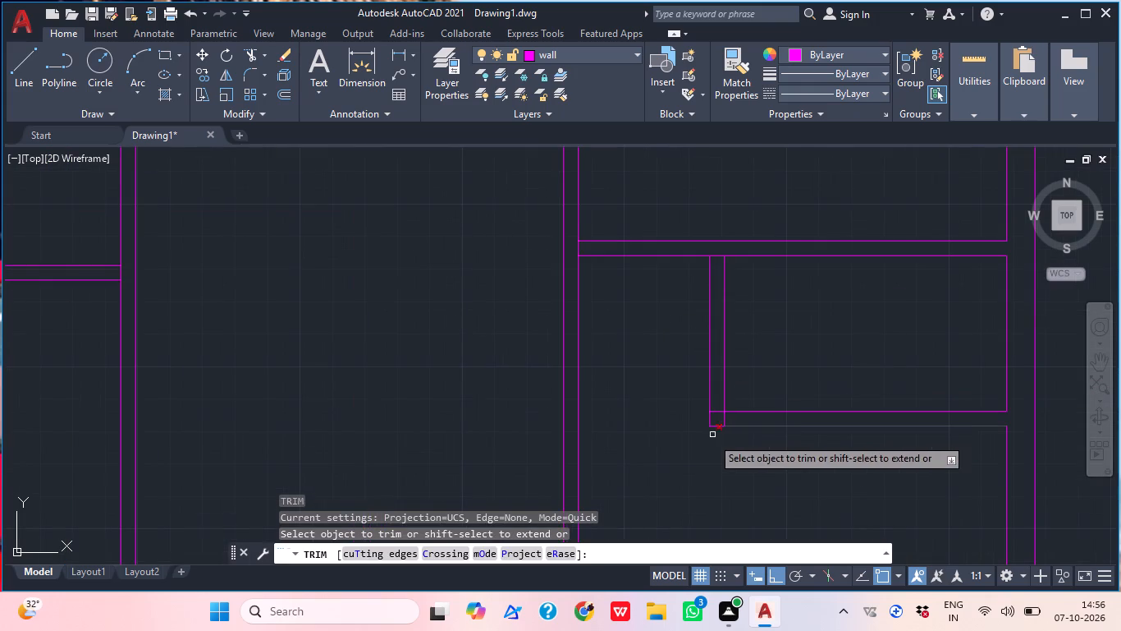
pyautogui.click(725, 419)
pyautogui.click(716, 413)
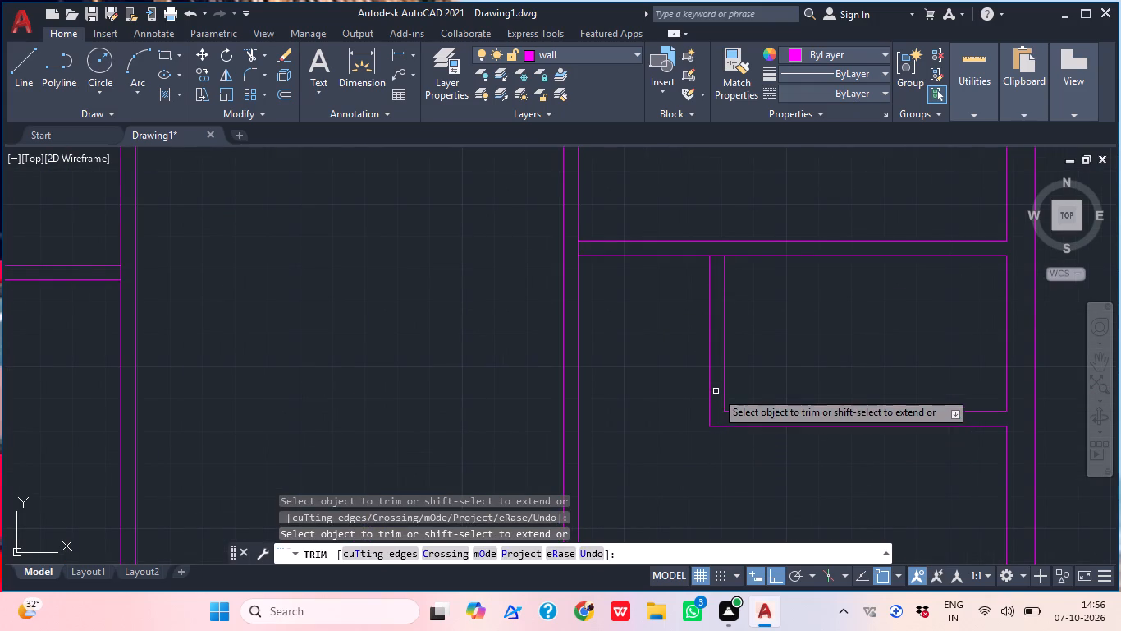
pyautogui.click(720, 256)
pyautogui.scroll(-3, 721, 266)
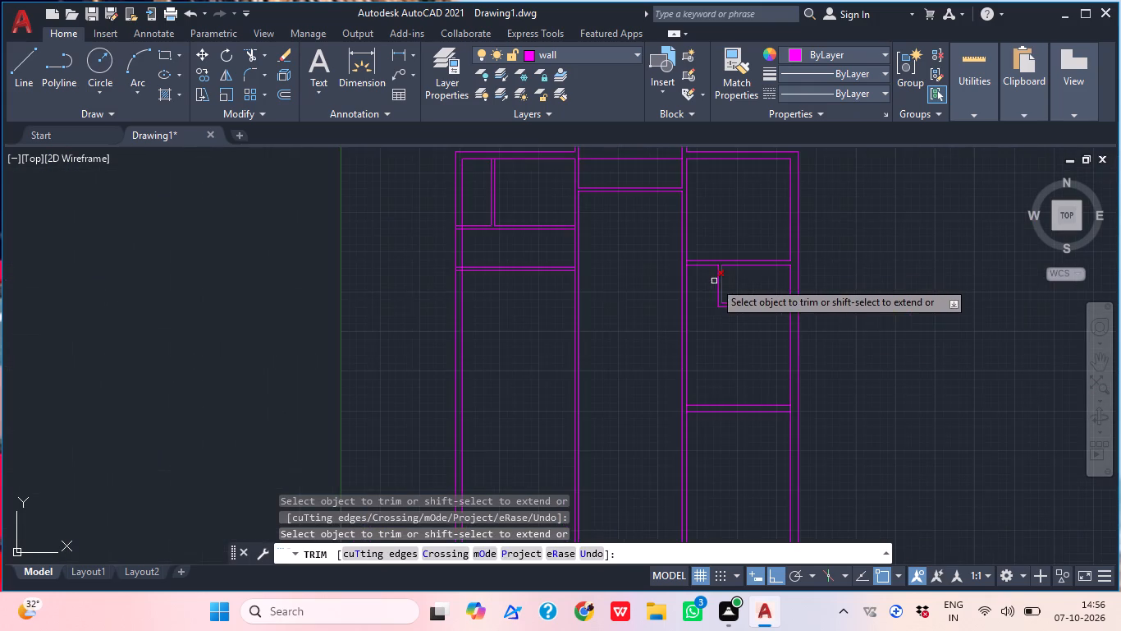
pyautogui.press('Escape')
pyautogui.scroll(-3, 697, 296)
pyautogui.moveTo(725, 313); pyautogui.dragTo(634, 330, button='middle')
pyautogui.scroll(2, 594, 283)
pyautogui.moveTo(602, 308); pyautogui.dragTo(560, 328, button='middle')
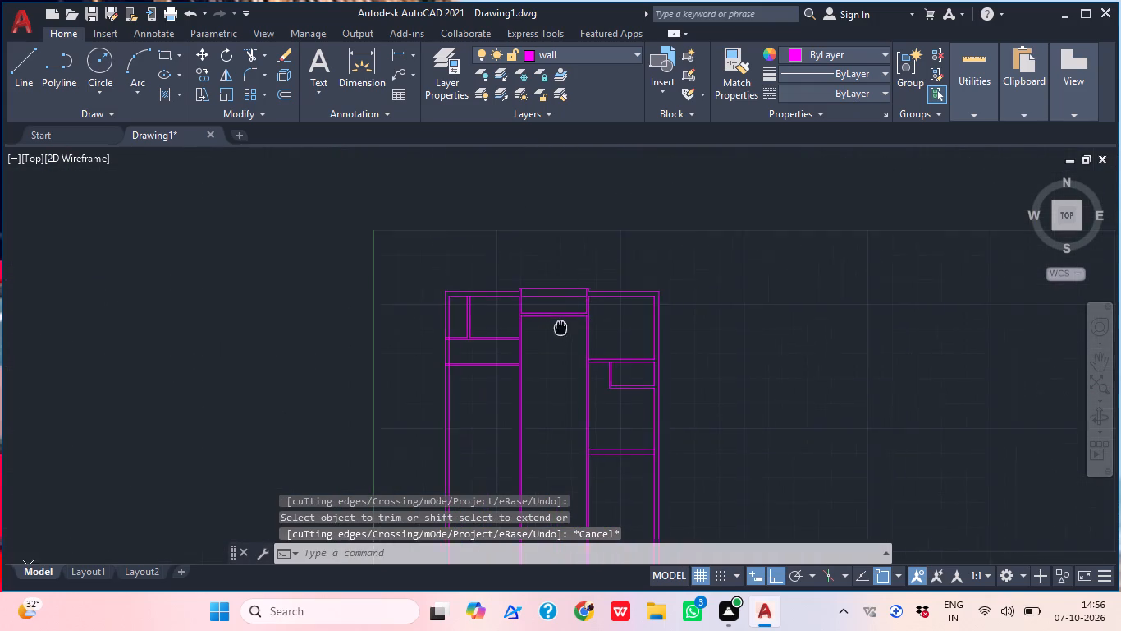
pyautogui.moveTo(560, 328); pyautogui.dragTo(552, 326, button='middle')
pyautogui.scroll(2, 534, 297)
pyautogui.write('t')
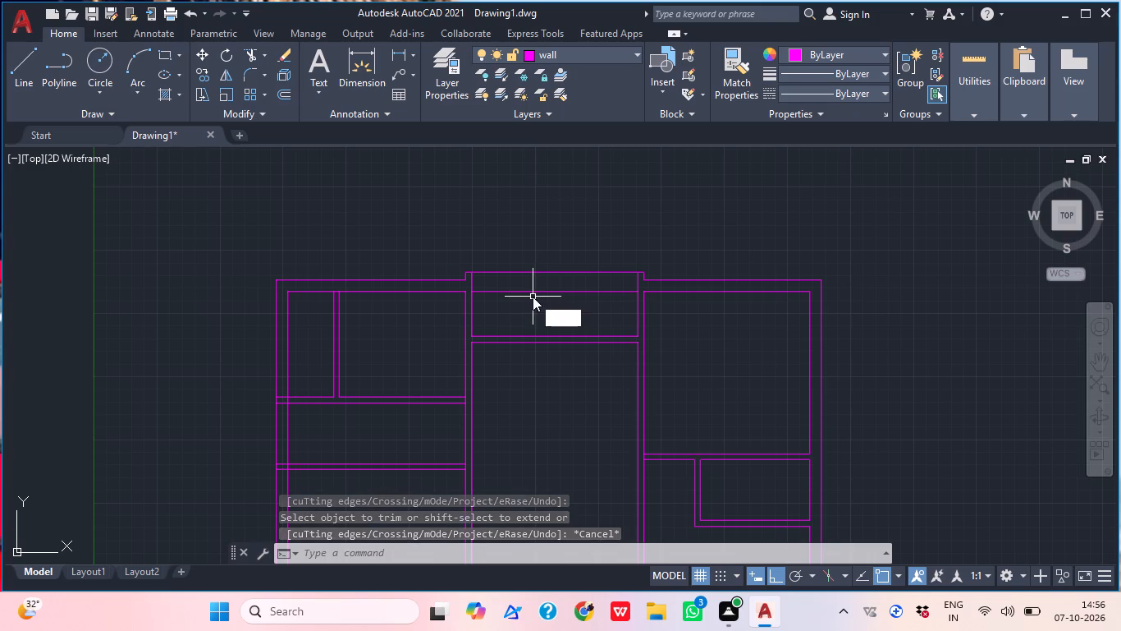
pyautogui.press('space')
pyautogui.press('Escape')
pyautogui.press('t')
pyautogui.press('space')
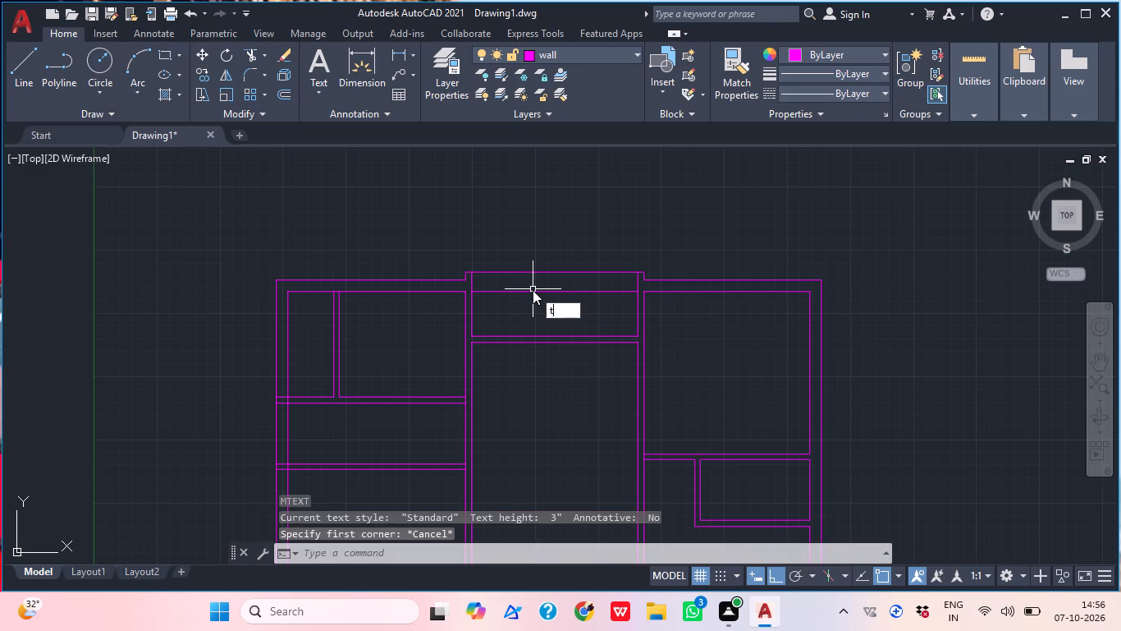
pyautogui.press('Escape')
# Trim away the horizontal line crossing the middle bay just below the projecting top wall.
pyautogui.press('t')
pyautogui.write('r')
pyautogui.press('space')
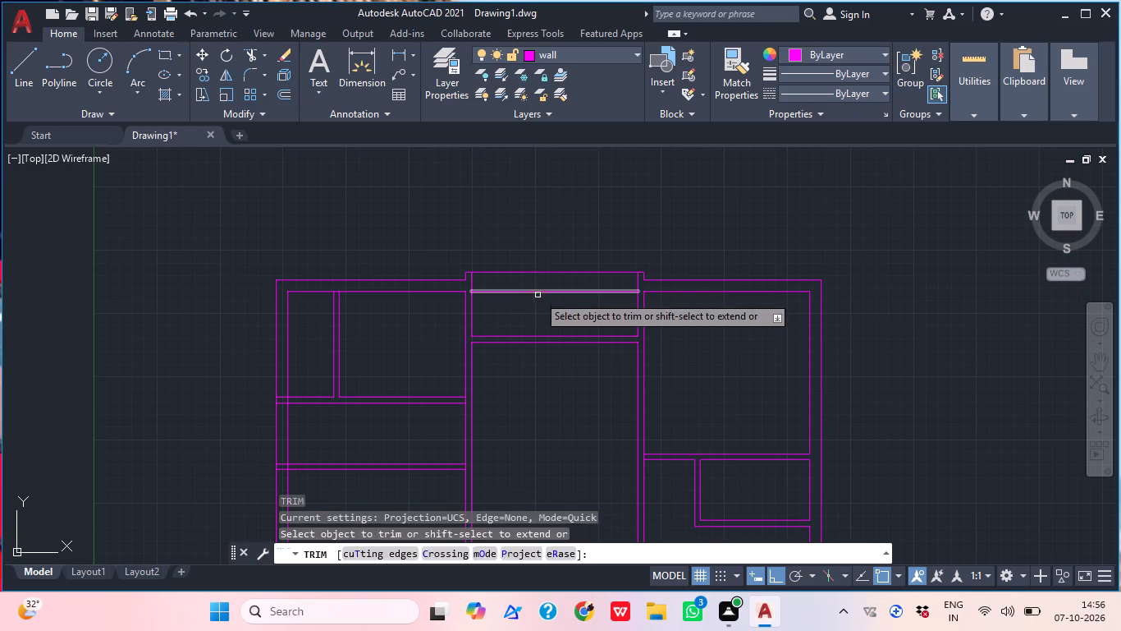
pyautogui.moveTo(540, 300); pyautogui.dragTo(531, 301)
pyautogui.click(510, 279)
pyautogui.press('Escape')
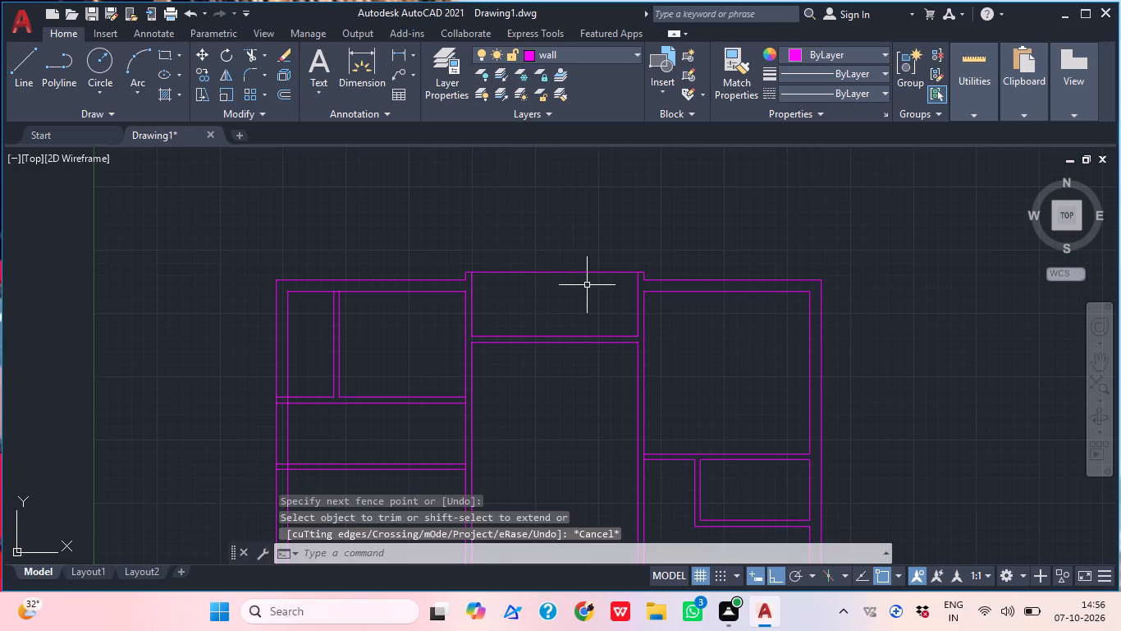
# Trim the upper line of the left bay's upper horizontal partition where it crosses the left outer wall.
pyautogui.moveTo(625, 302); pyautogui.dragTo(564, 284, button='middle')
pyautogui.scroll(-1, 619, 320)
pyautogui.moveTo(621, 357); pyautogui.dragTo(594, 309, button='middle')
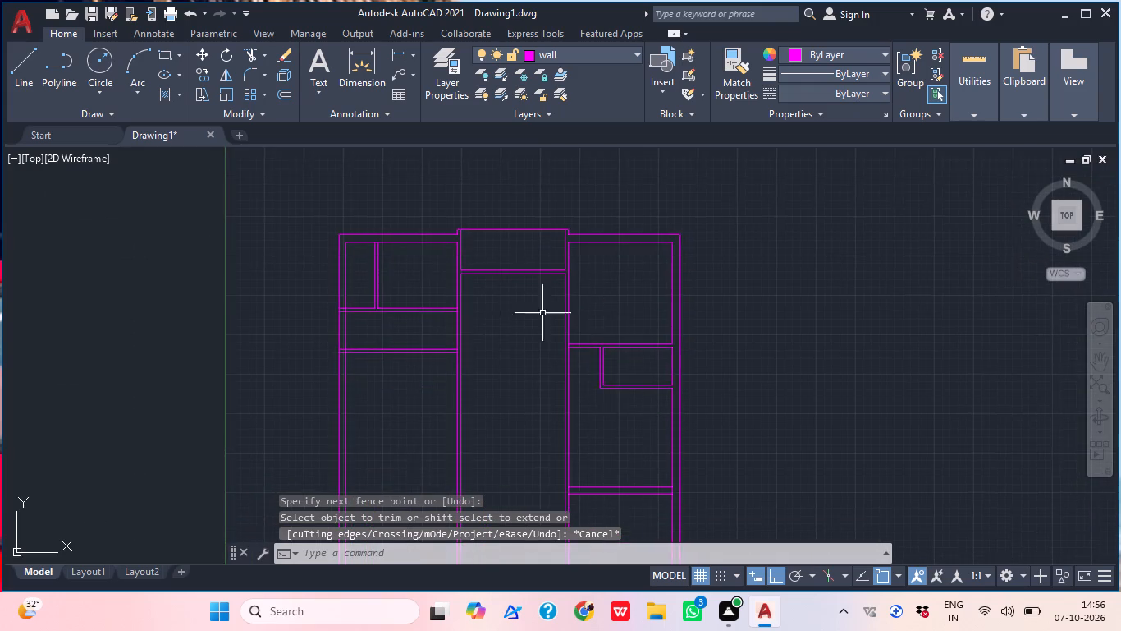
pyautogui.scroll(5, 399, 314)
pyautogui.press('t')
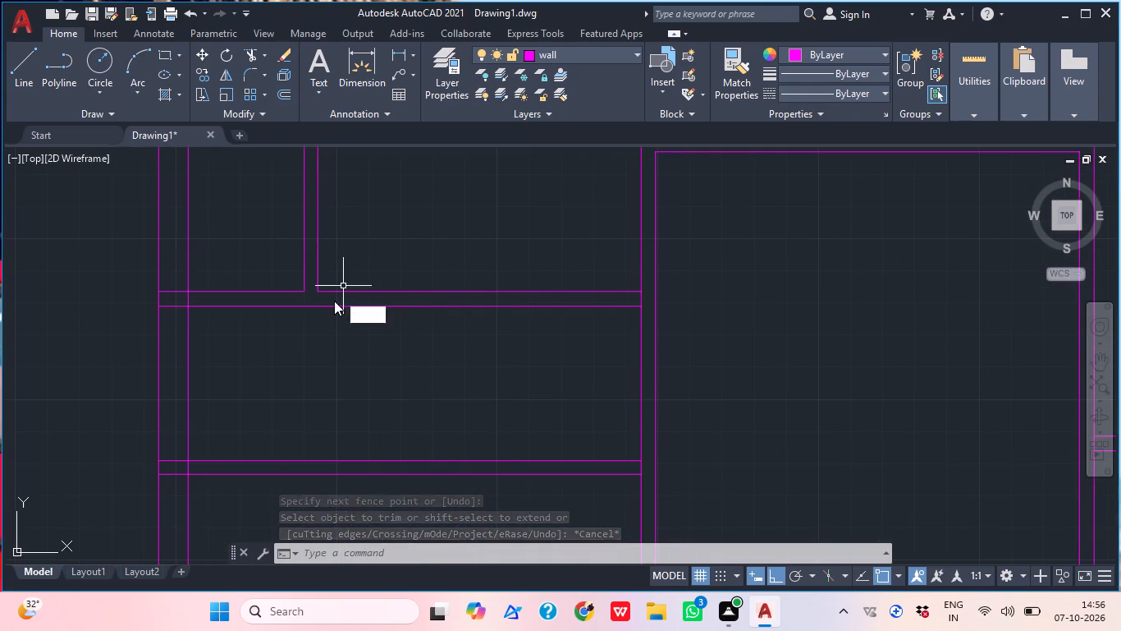
pyautogui.press('r')
pyautogui.press('space')
pyautogui.scroll(2, 180, 302)
pyautogui.click(172, 297)
pyautogui.click(162, 257)
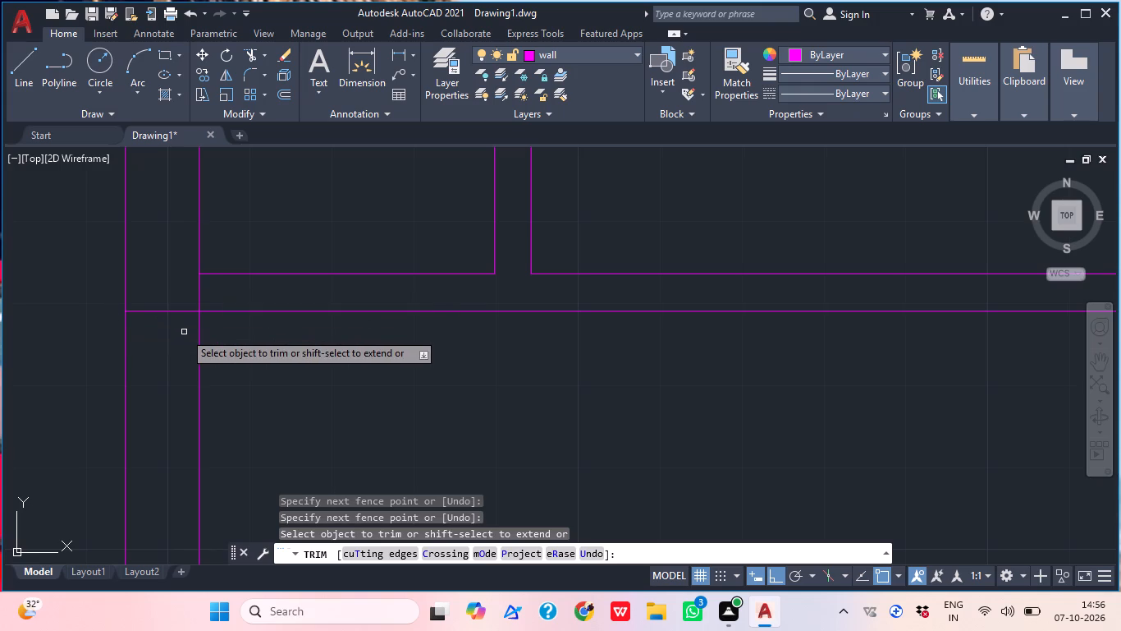
pyautogui.moveTo(198, 348); pyautogui.dragTo(226, 408, button='middle')
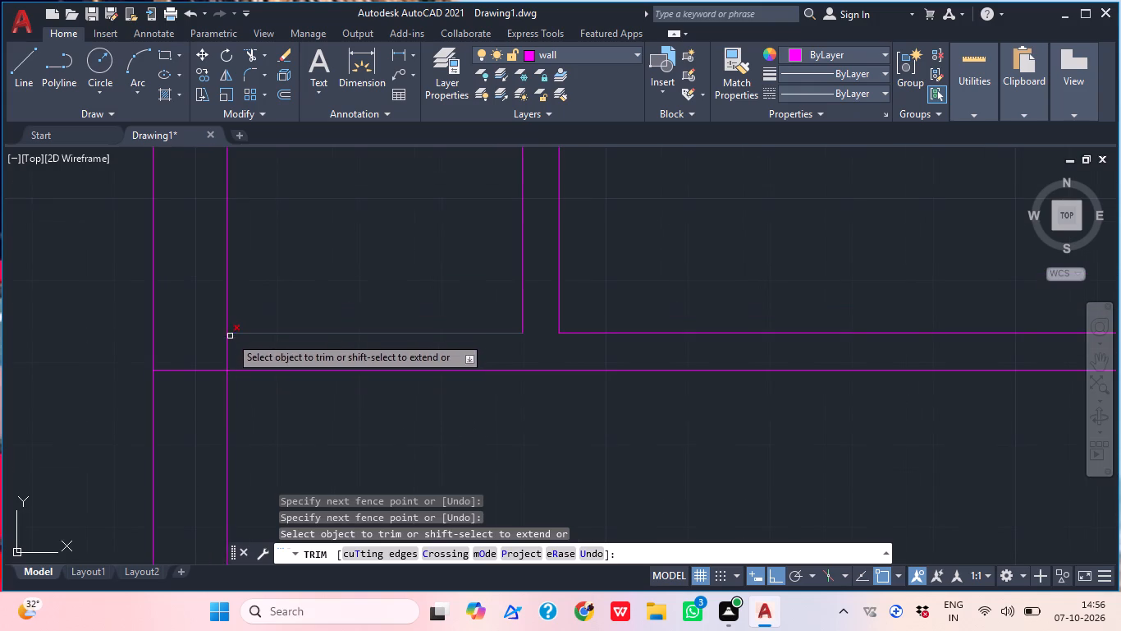
pyautogui.press('Escape')
# Inspect the wall and partition layout across the left, middle and right bays.
pyautogui.scroll(-1, 789, 519)
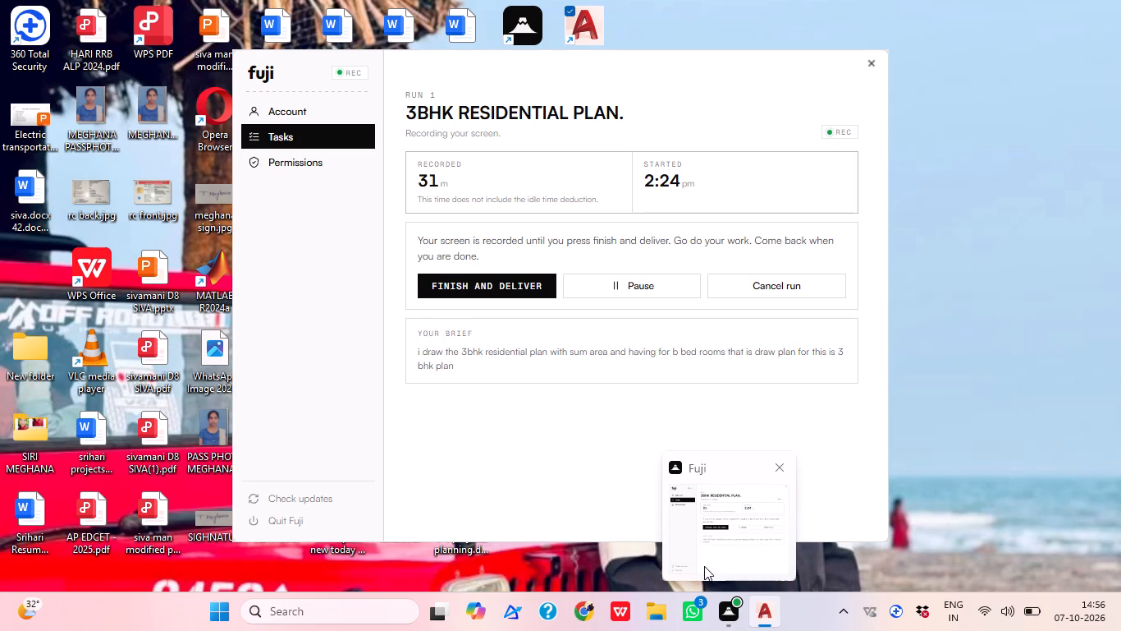
pyautogui.moveTo(726, 385); pyautogui.dragTo(620, 408, button='middle')
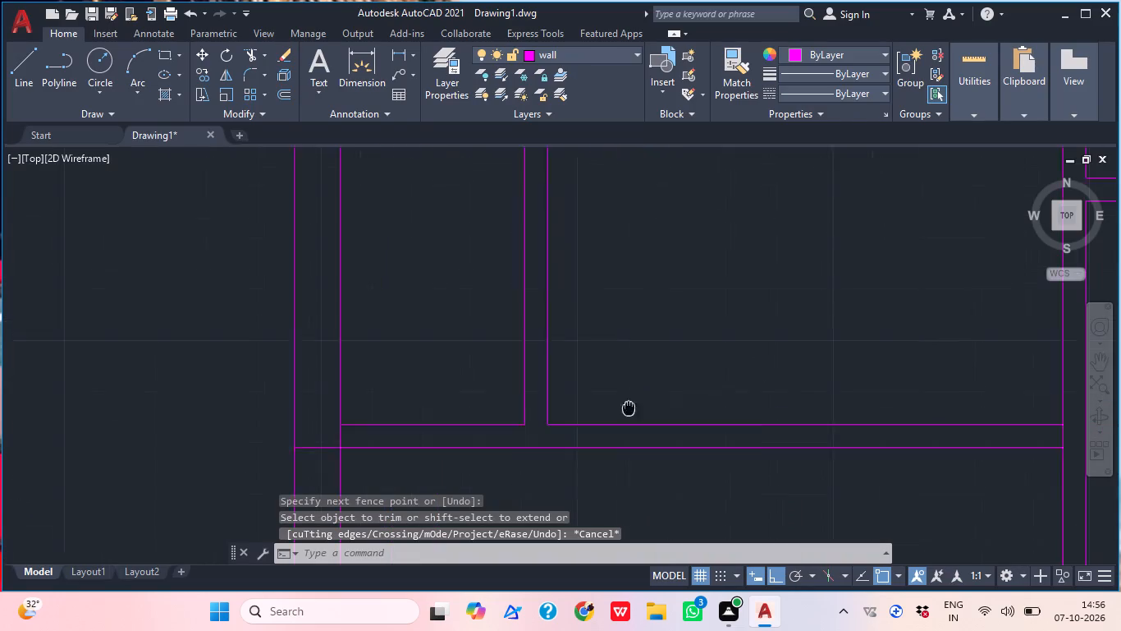
pyautogui.moveTo(620, 408); pyautogui.dragTo(606, 410, button='middle')
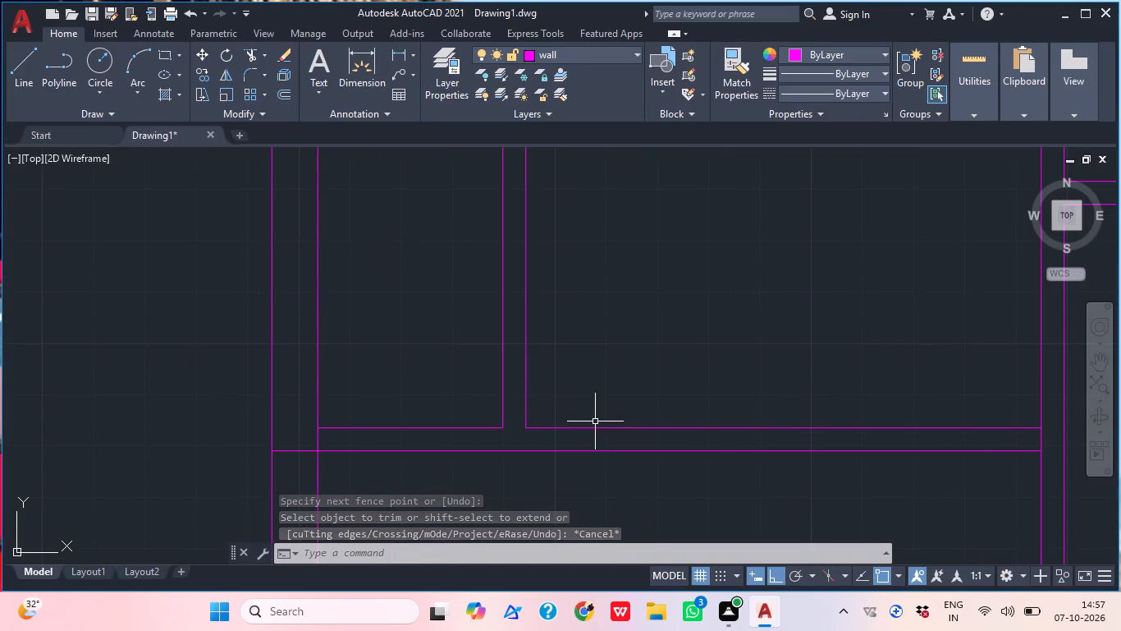
pyautogui.scroll(-2, 687, 339)
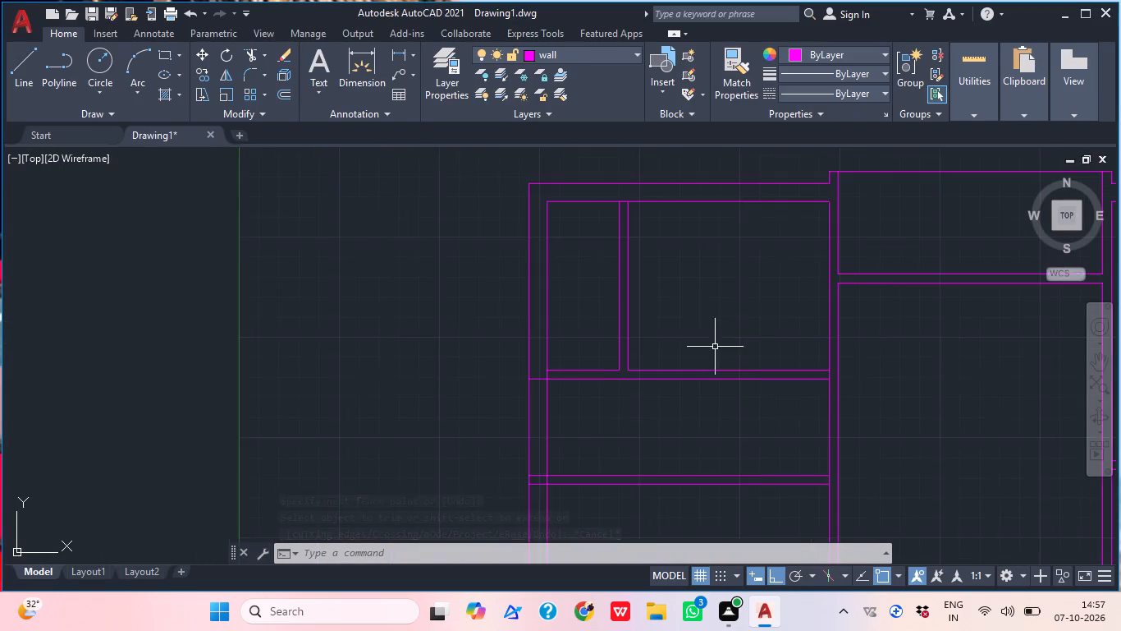
pyautogui.moveTo(707, 351); pyautogui.dragTo(568, 336, button='middle')
pyautogui.scroll(-2, 580, 325)
pyautogui.moveTo(661, 338); pyautogui.dragTo(564, 316, button='middle')
pyautogui.moveTo(661, 397); pyautogui.dragTo(605, 360, button='middle')
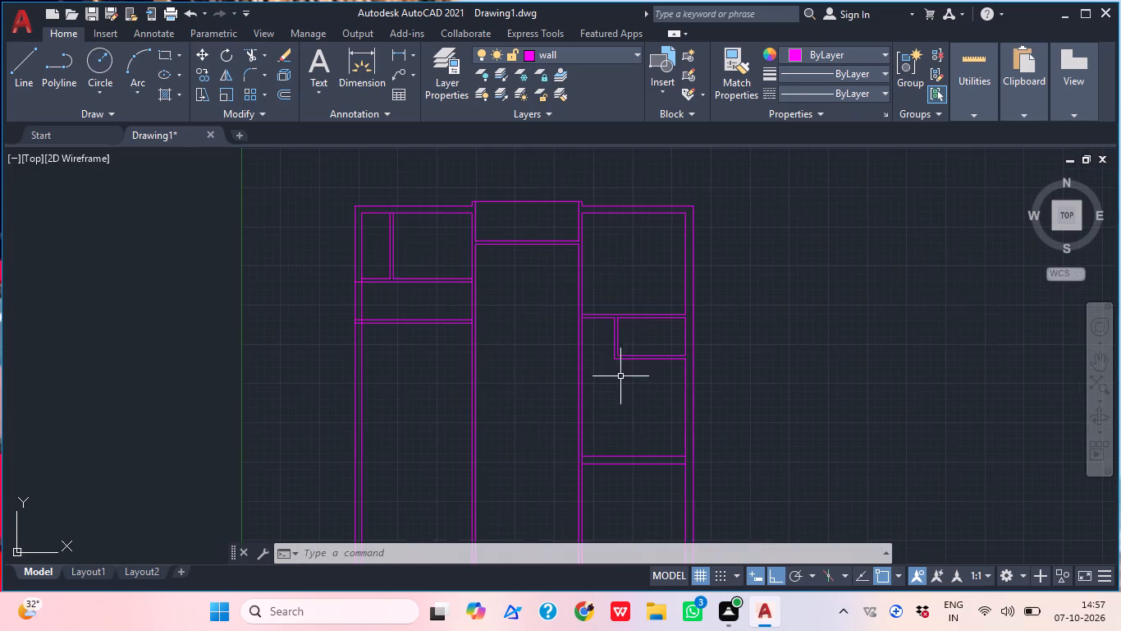
pyautogui.moveTo(620, 376); pyautogui.dragTo(598, 371, button='middle')
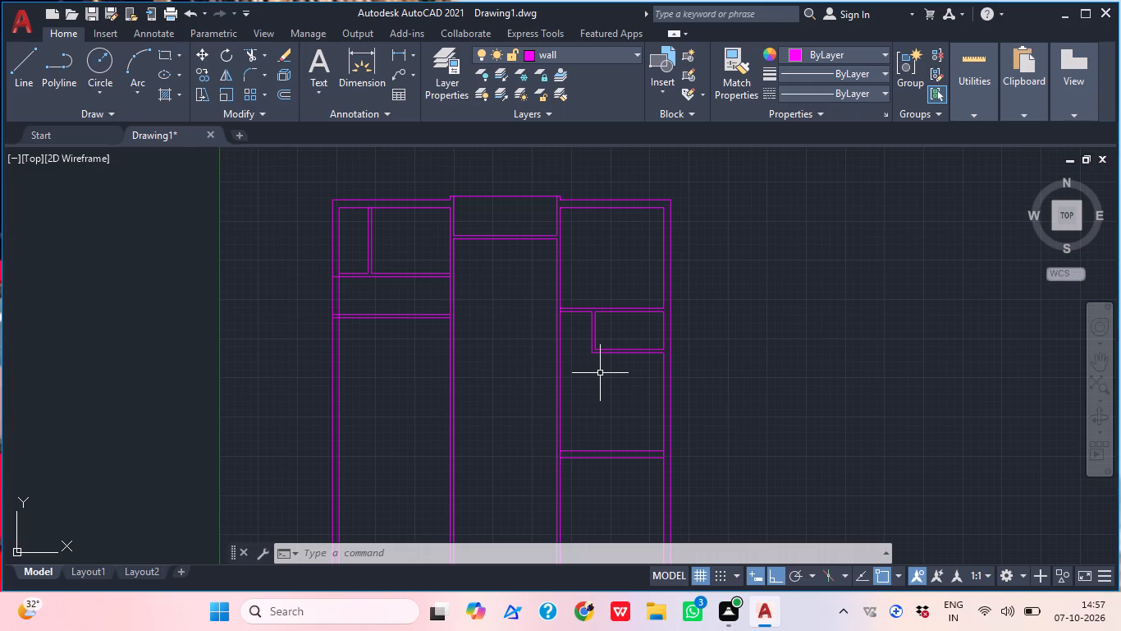
pyautogui.moveTo(562, 386); pyautogui.dragTo(610, 420, button='middle')
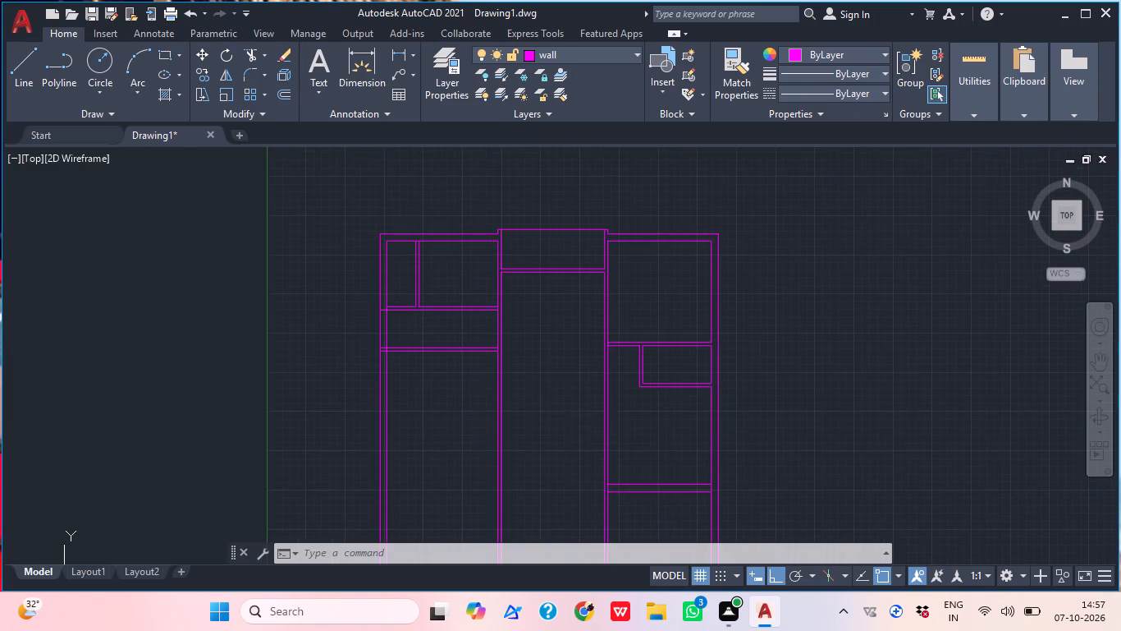
pyautogui.moveTo(534, 371); pyautogui.dragTo(539, 400, button='middle')
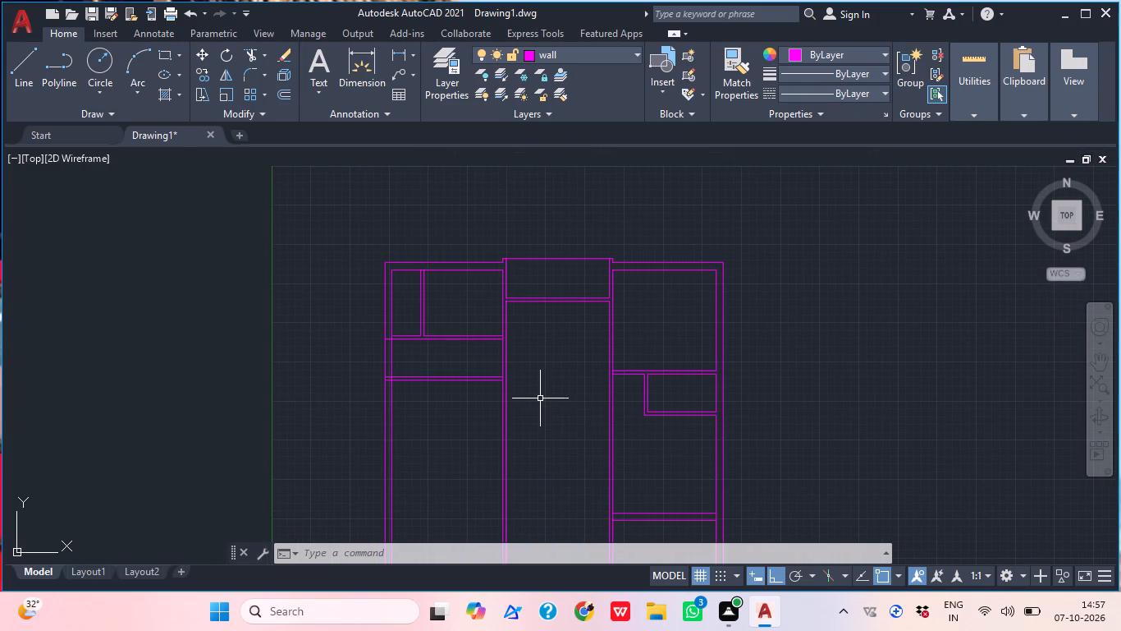
pyautogui.moveTo(593, 342); pyautogui.dragTo(558, 339, button='middle')
pyautogui.moveTo(599, 375); pyautogui.dragTo(541, 348, button='middle')
pyautogui.scroll(2, 478, 259)
pyautogui.moveTo(437, 228); pyautogui.dragTo(437, 267, button='middle')
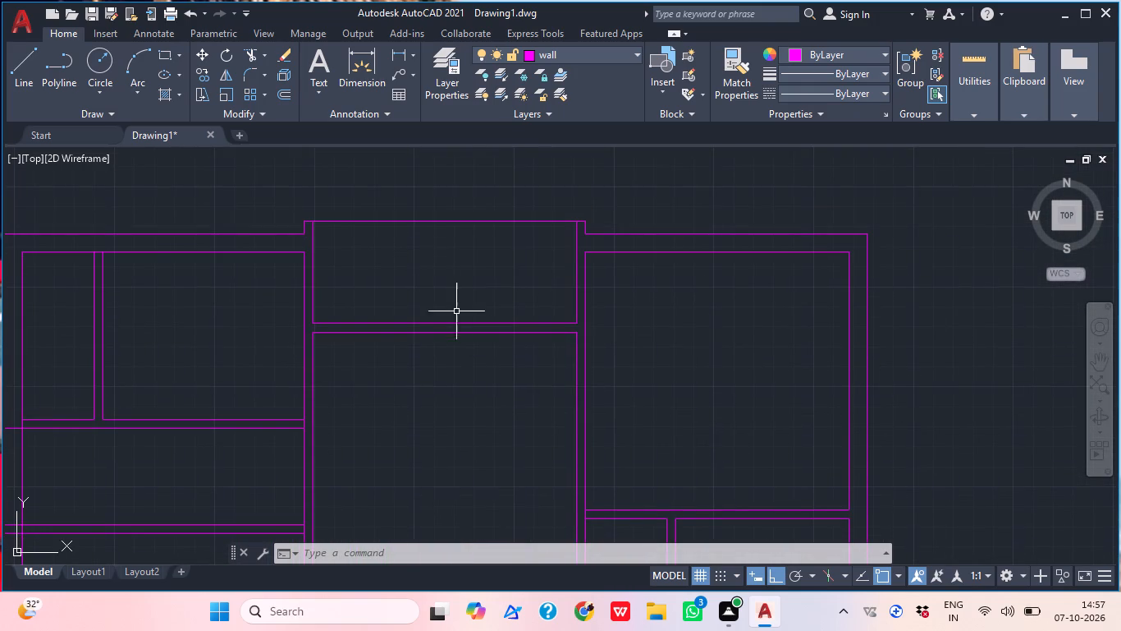
pyautogui.moveTo(464, 334); pyautogui.dragTo(458, 354, button='middle')
pyautogui.scroll(-2, 458, 354)
pyautogui.moveTo(460, 404); pyautogui.dragTo(458, 322, button='middle')
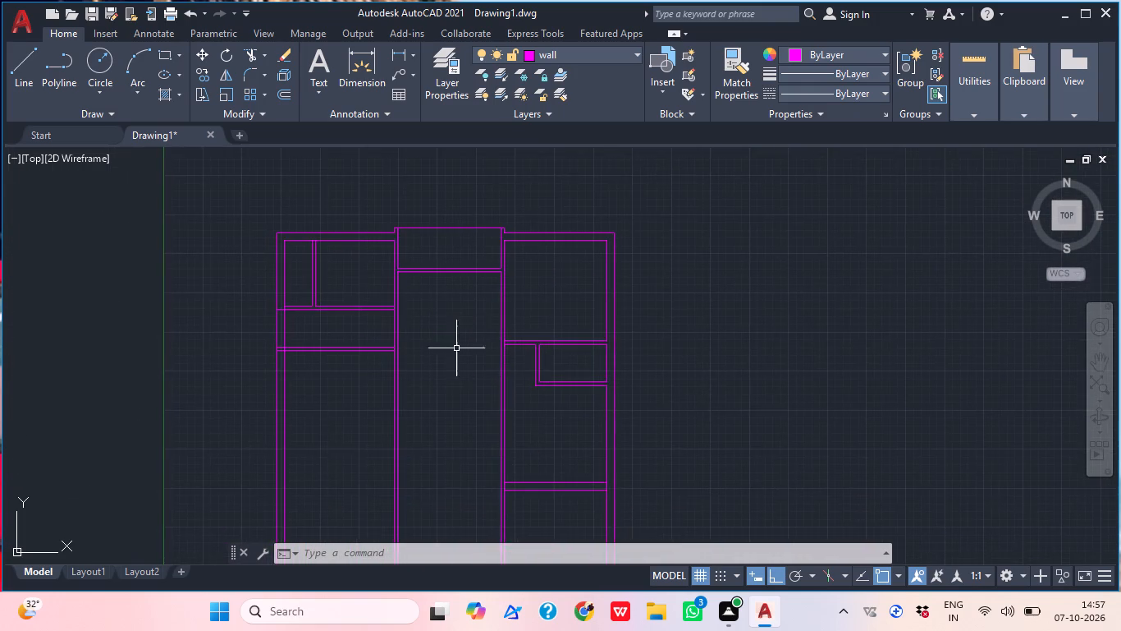
pyautogui.moveTo(455, 367); pyautogui.dragTo(461, 358, button='middle')
pyautogui.scroll(-1, 456, 358)
pyautogui.middleClick(391, 360)
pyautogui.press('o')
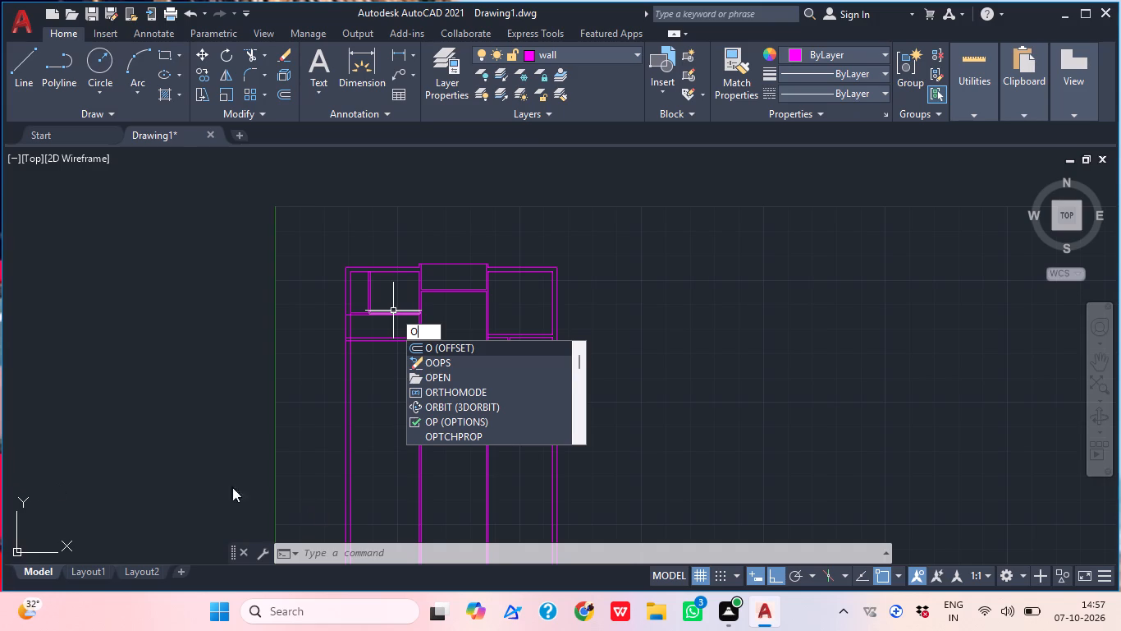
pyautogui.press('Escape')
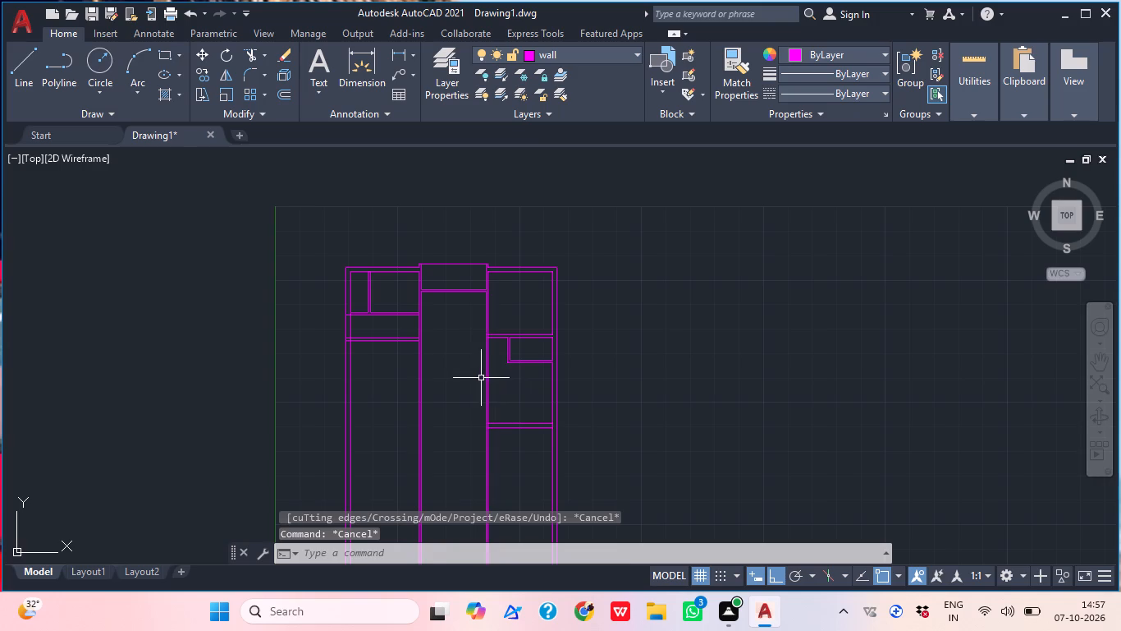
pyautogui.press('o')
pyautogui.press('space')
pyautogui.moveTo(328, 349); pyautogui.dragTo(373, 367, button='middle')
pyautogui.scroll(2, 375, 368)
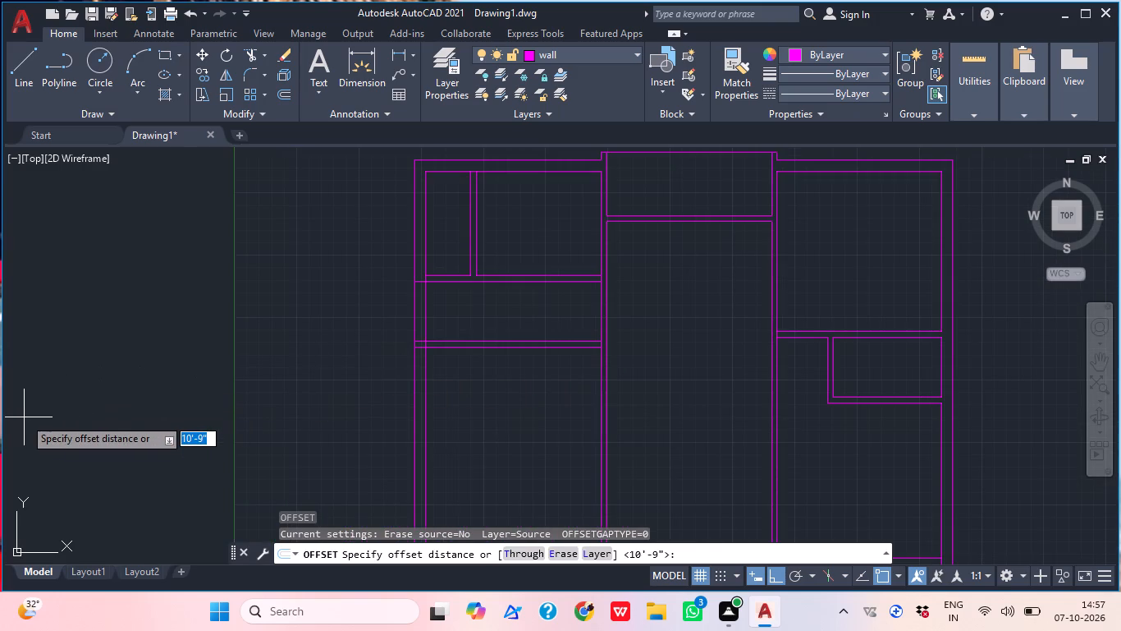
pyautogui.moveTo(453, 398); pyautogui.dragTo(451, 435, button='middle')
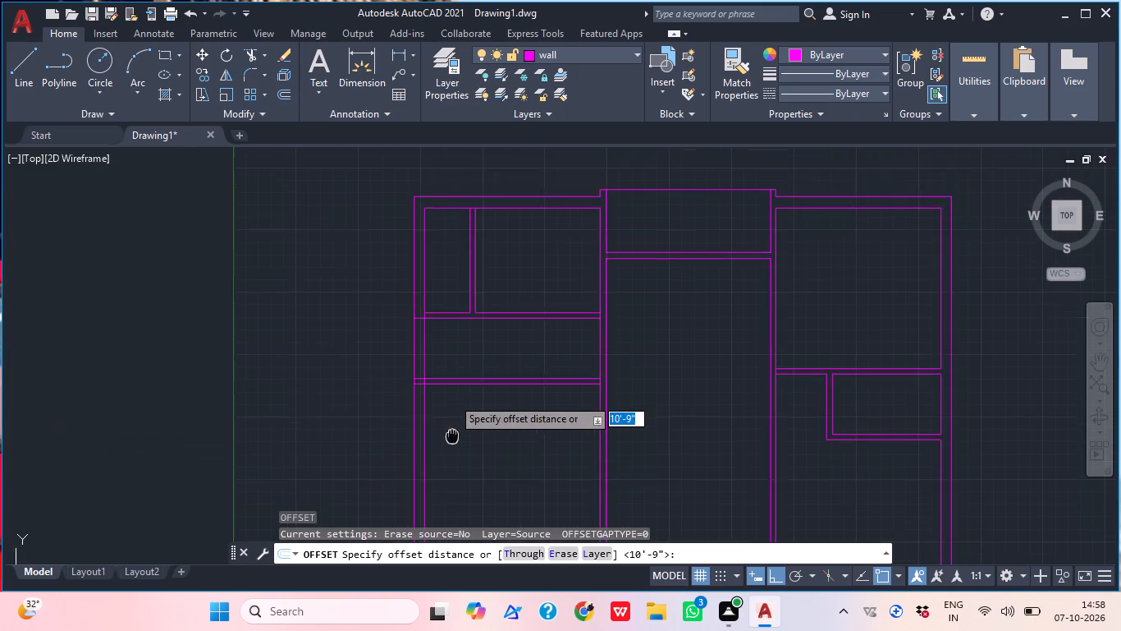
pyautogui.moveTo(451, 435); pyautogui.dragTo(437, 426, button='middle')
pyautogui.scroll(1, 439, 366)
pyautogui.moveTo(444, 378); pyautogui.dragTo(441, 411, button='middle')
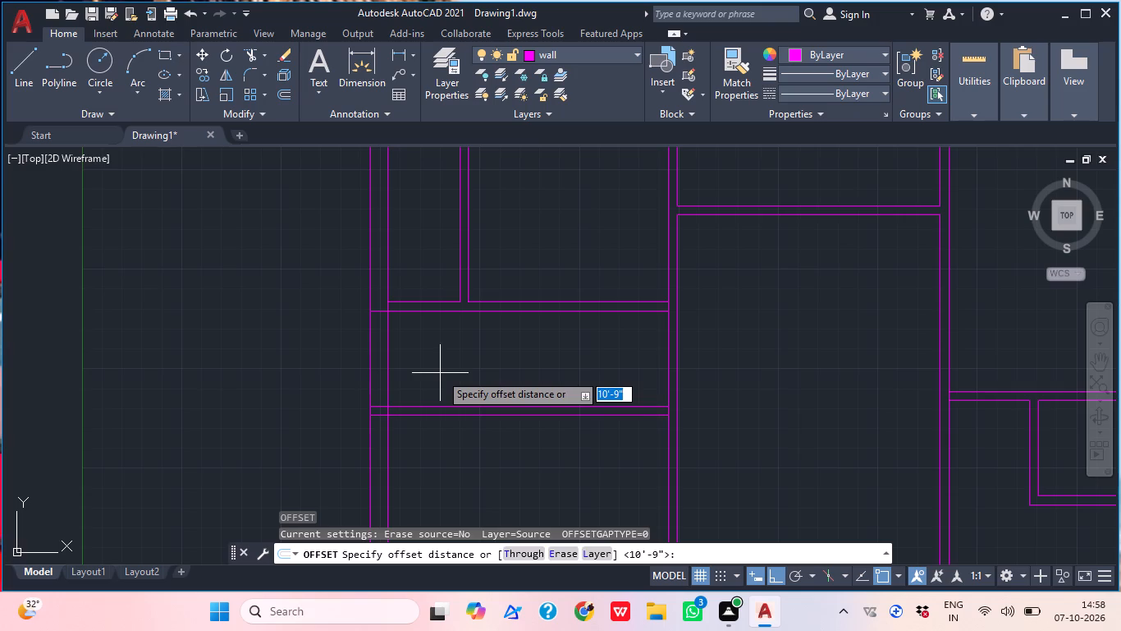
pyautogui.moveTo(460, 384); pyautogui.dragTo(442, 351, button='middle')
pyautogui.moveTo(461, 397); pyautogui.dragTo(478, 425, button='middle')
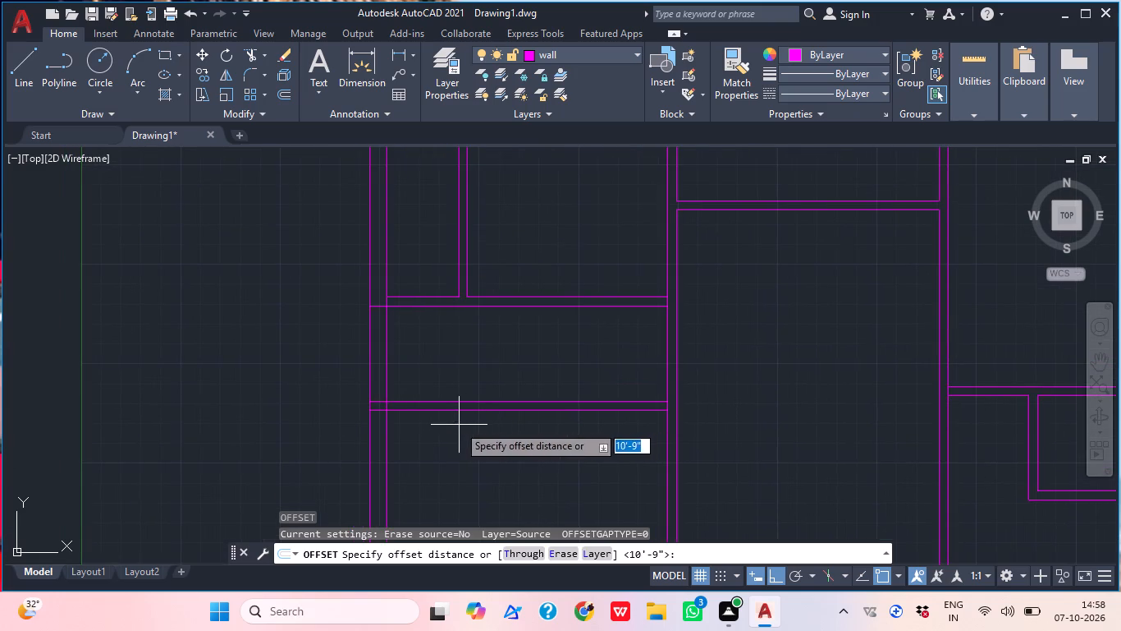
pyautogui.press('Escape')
# Trim the overlapping lines where the left bay's two horizontal partitions meet the left outer wall.
pyautogui.press('t')
pyautogui.press('r')
pyautogui.press('space')
pyautogui.scroll(1, 385, 389)
pyautogui.click(377, 408)
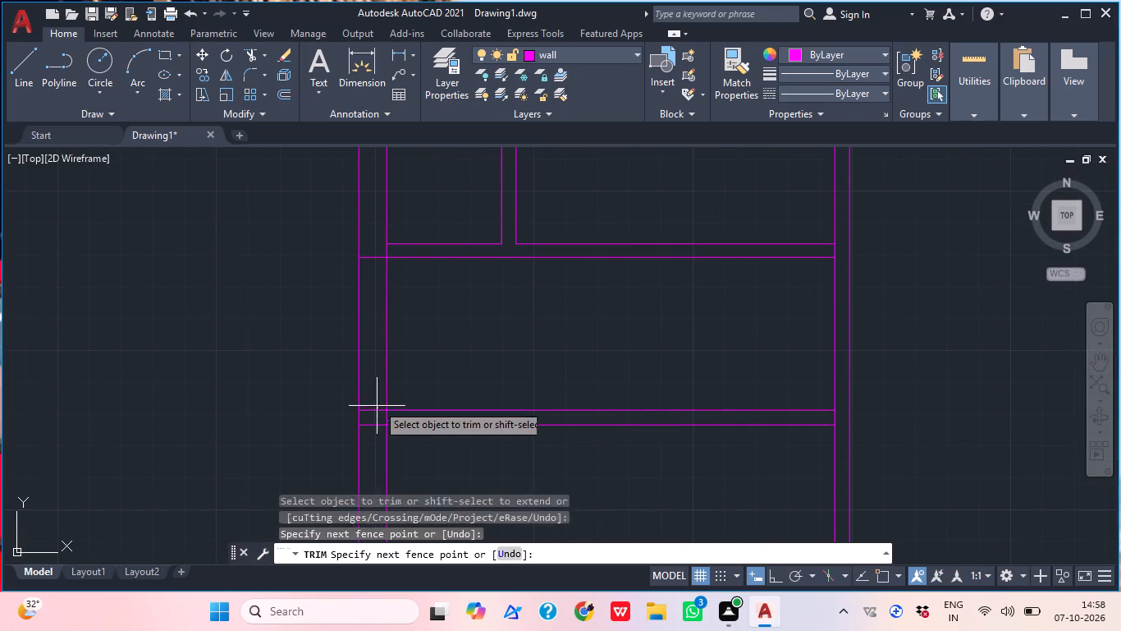
pyautogui.click(375, 254)
pyautogui.click(386, 253)
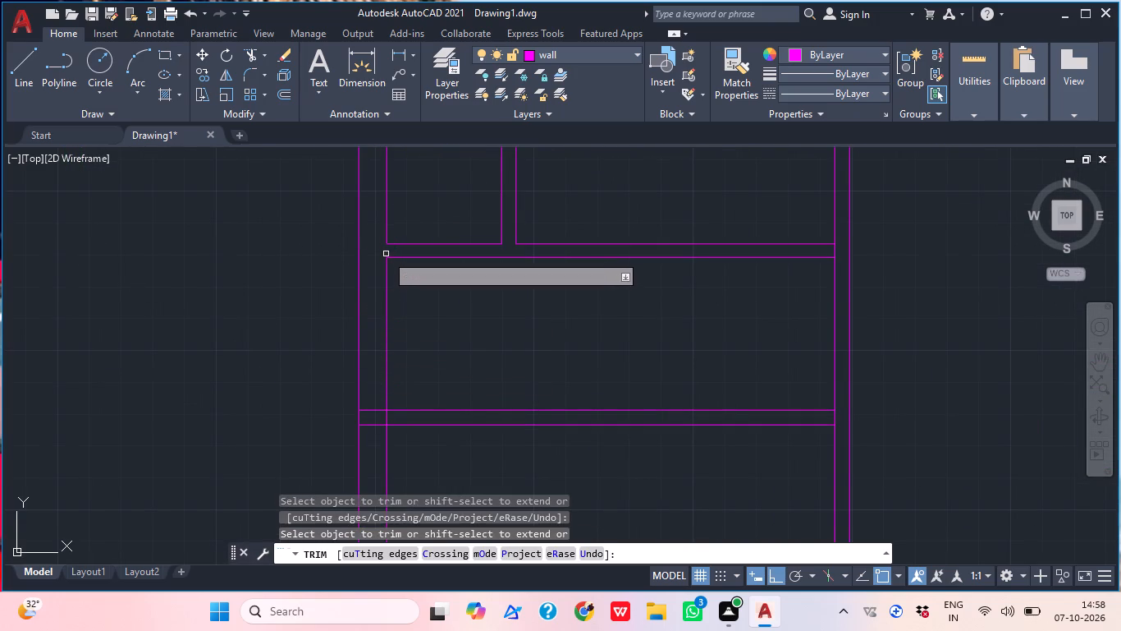
pyautogui.click(368, 397)
pyautogui.click(371, 411)
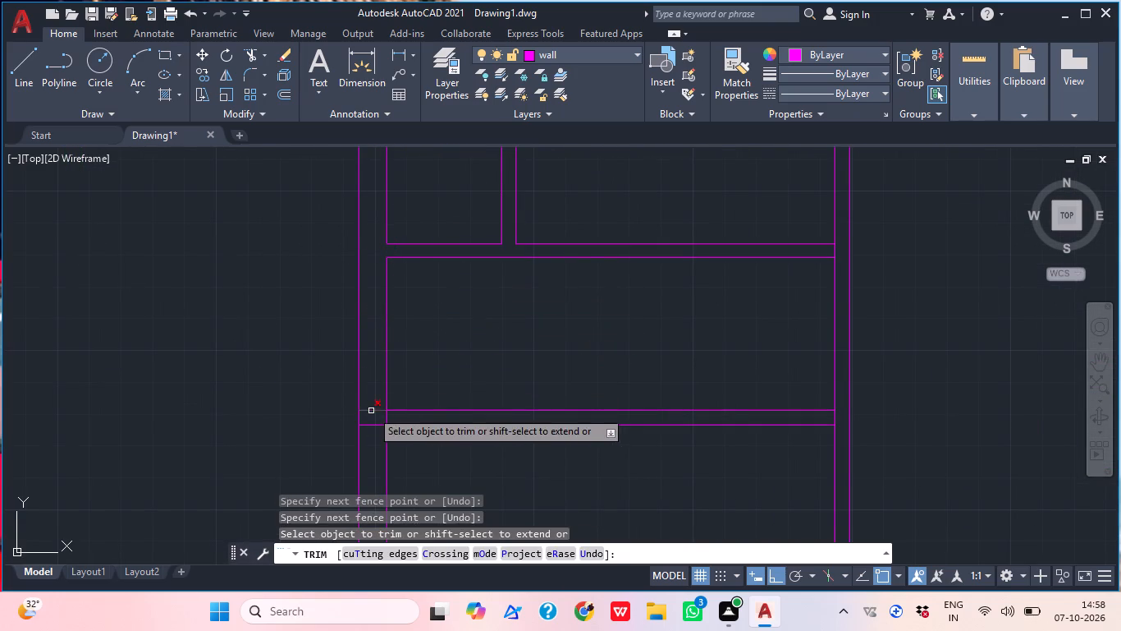
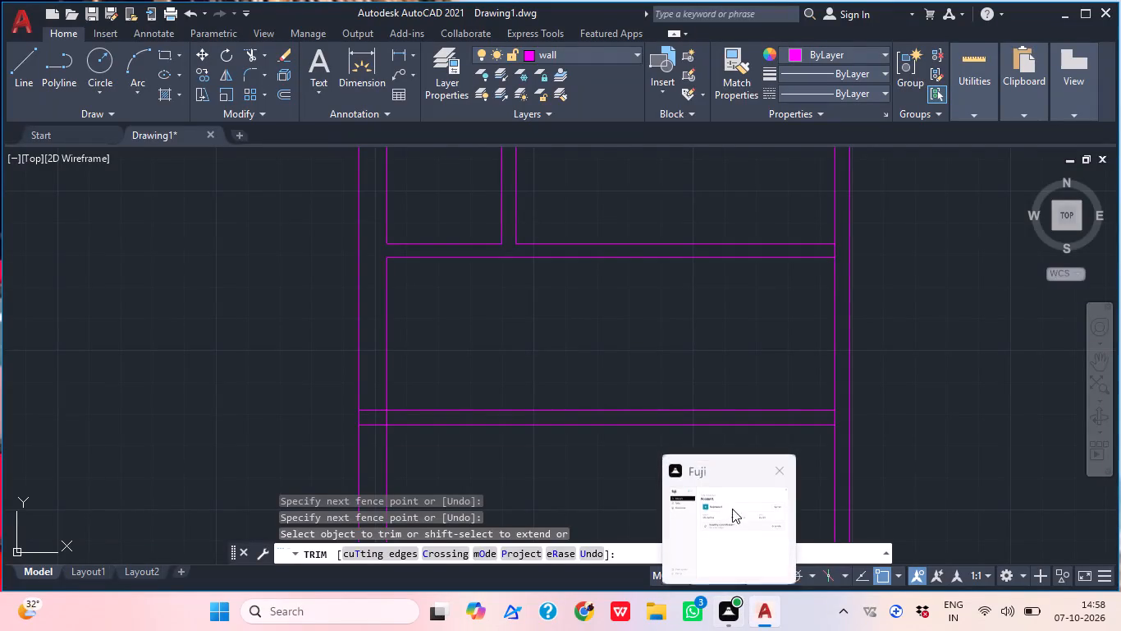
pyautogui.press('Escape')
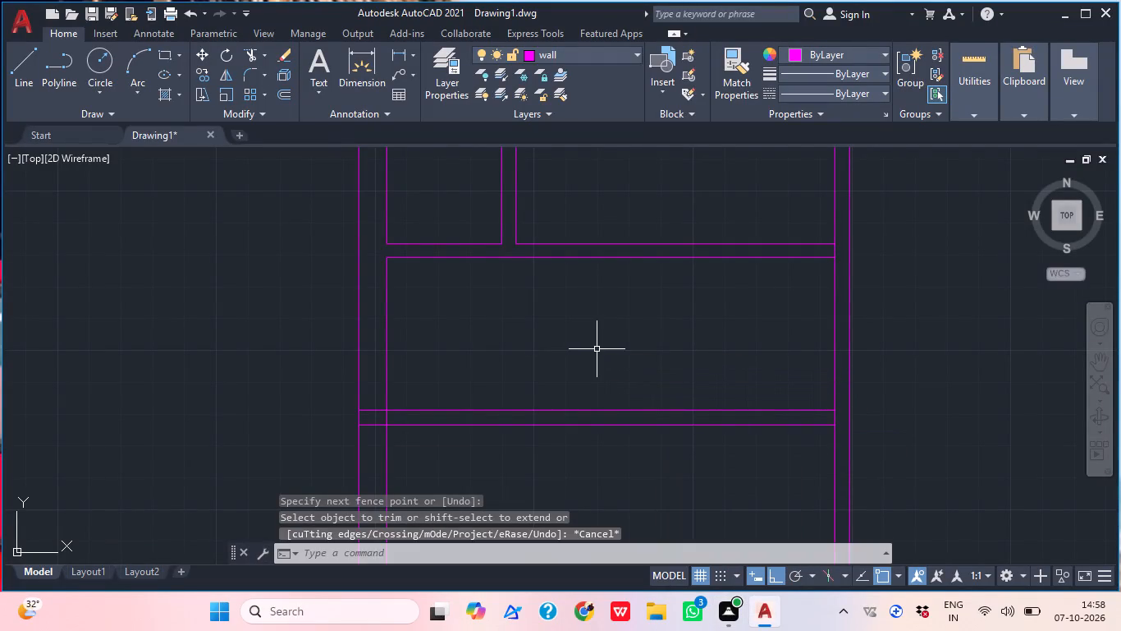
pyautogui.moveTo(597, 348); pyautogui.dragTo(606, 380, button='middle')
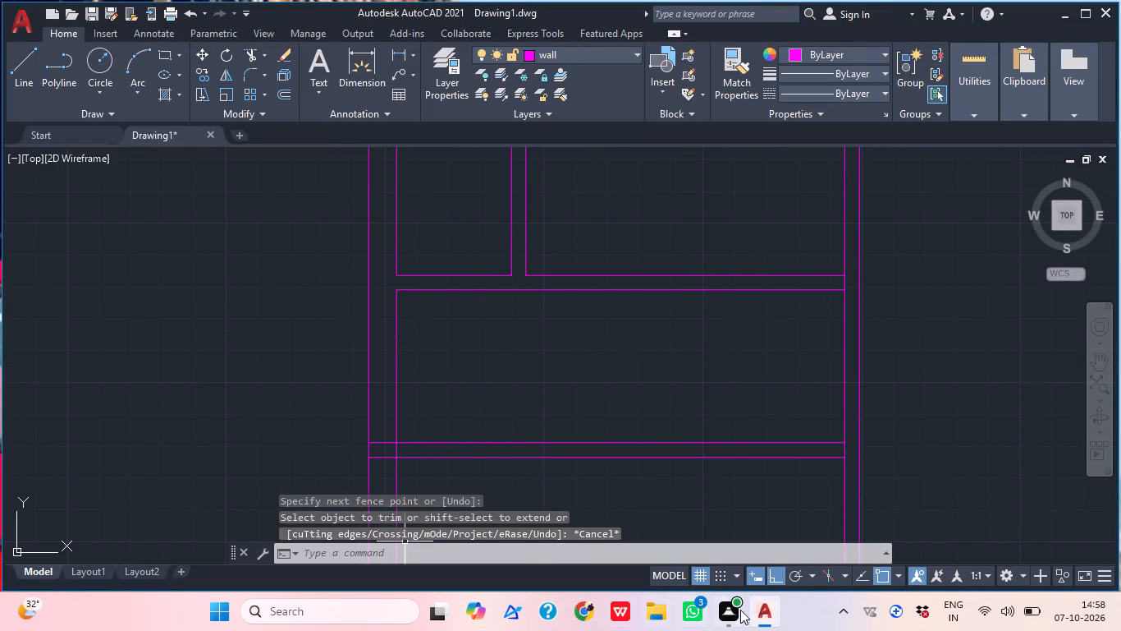
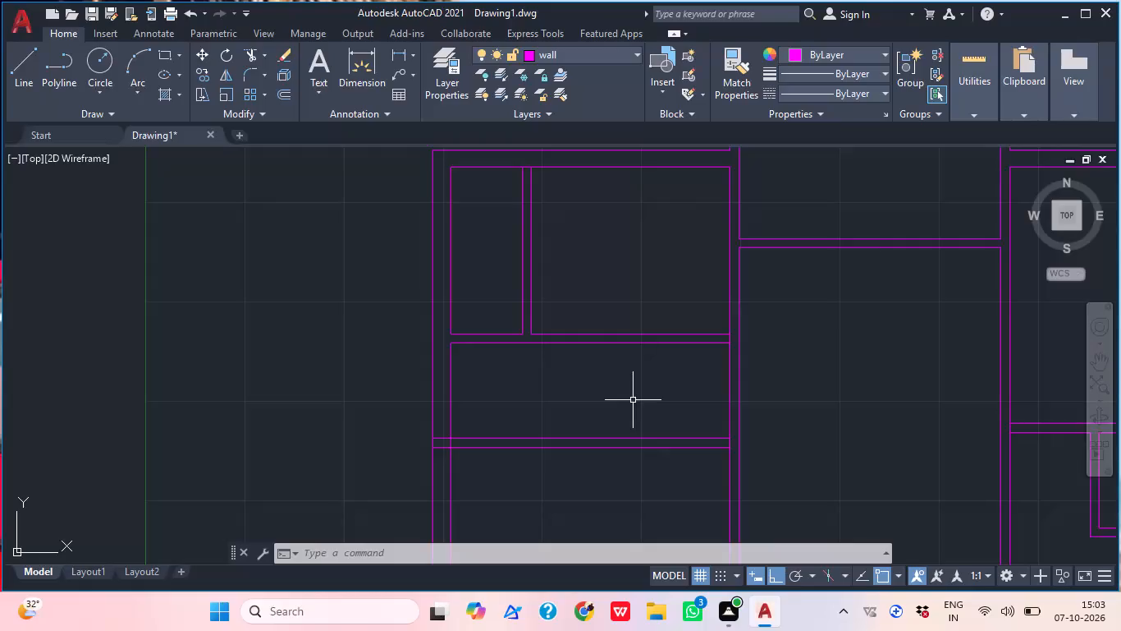
# Examine the upper part of the plan and the walls around the left and middle bays.
pyautogui.scroll(-1, 701, 381)
pyautogui.moveTo(693, 387); pyautogui.dragTo(662, 389, button='middle')
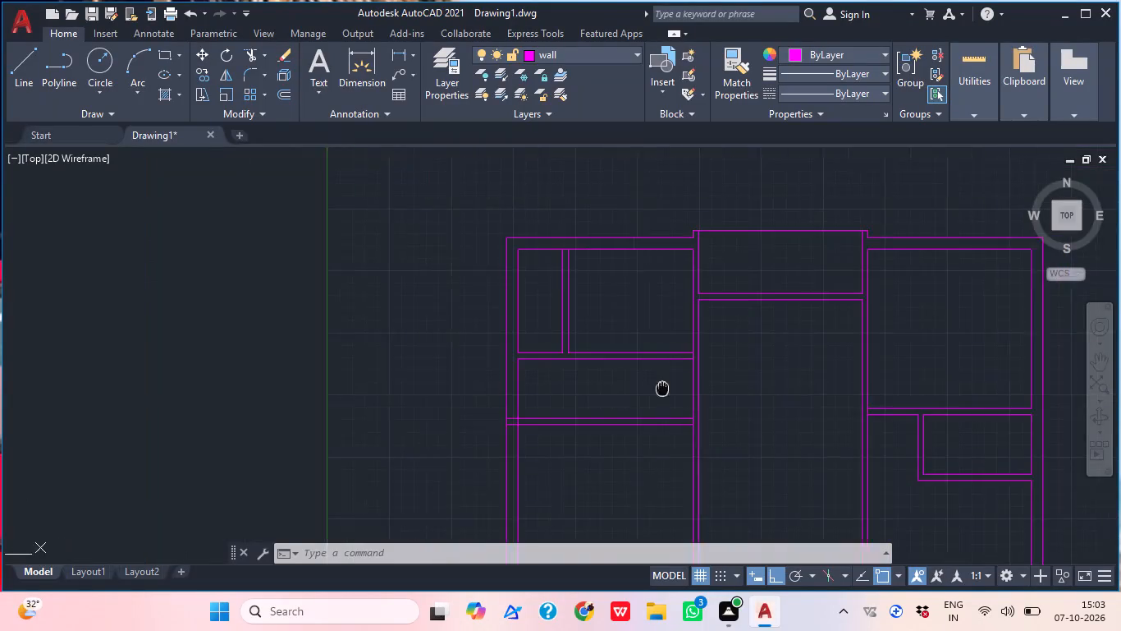
pyautogui.moveTo(662, 389); pyautogui.dragTo(622, 380, button='middle')
pyautogui.moveTo(766, 358); pyautogui.dragTo(689, 370, button='middle')
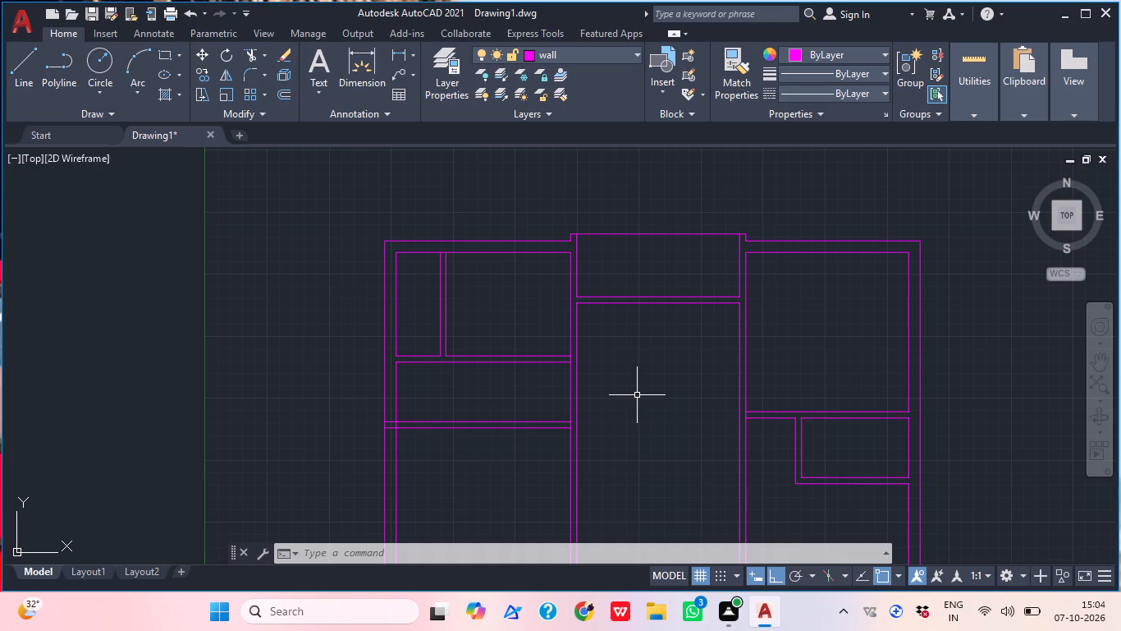
pyautogui.scroll(2, 655, 384)
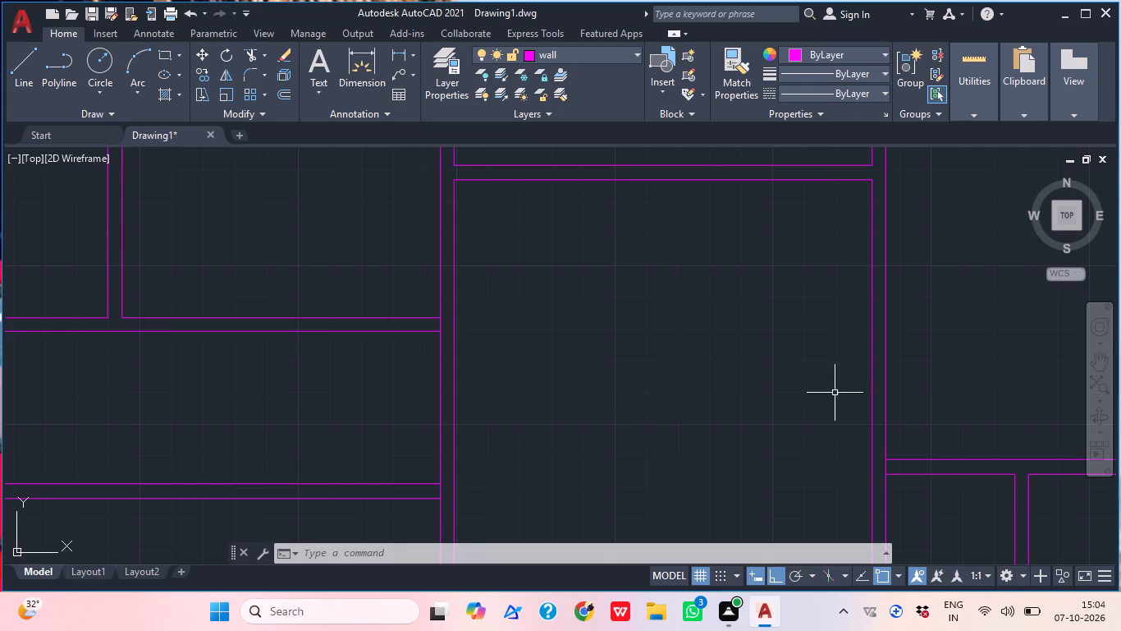
pyautogui.moveTo(750, 380); pyautogui.dragTo(694, 388, button='middle')
pyautogui.scroll(1, 695, 385)
pyautogui.moveTo(707, 386); pyautogui.dragTo(688, 369, button='middle')
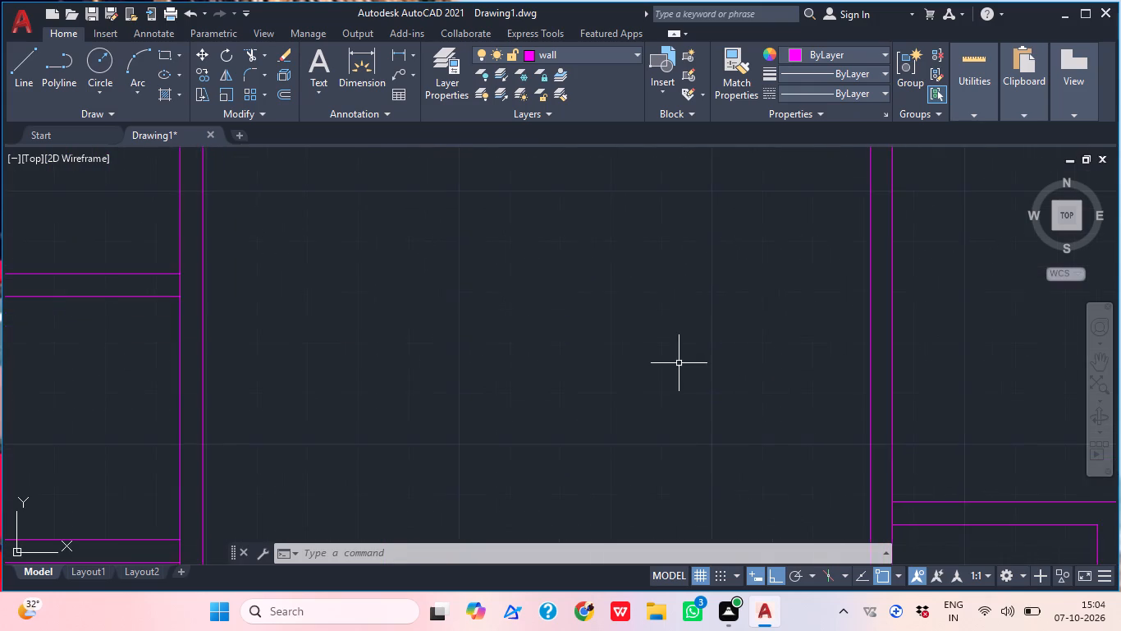
pyautogui.scroll(-3, 680, 365)
pyautogui.moveTo(650, 379); pyautogui.dragTo(691, 366, button='middle')
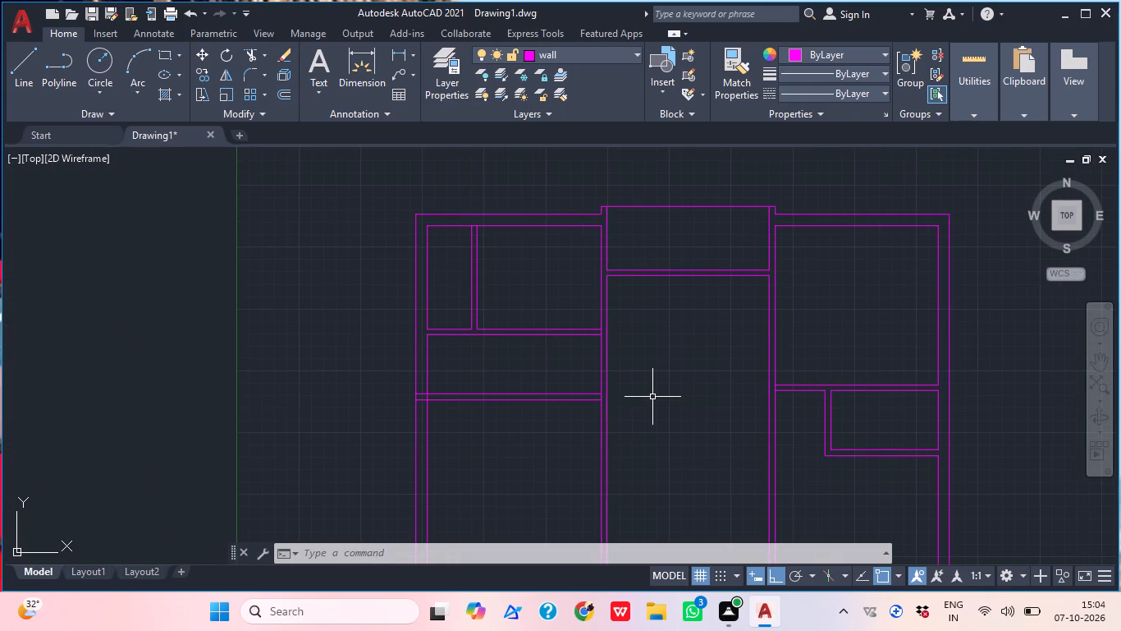
pyautogui.moveTo(763, 398); pyautogui.dragTo(830, 403, button='middle')
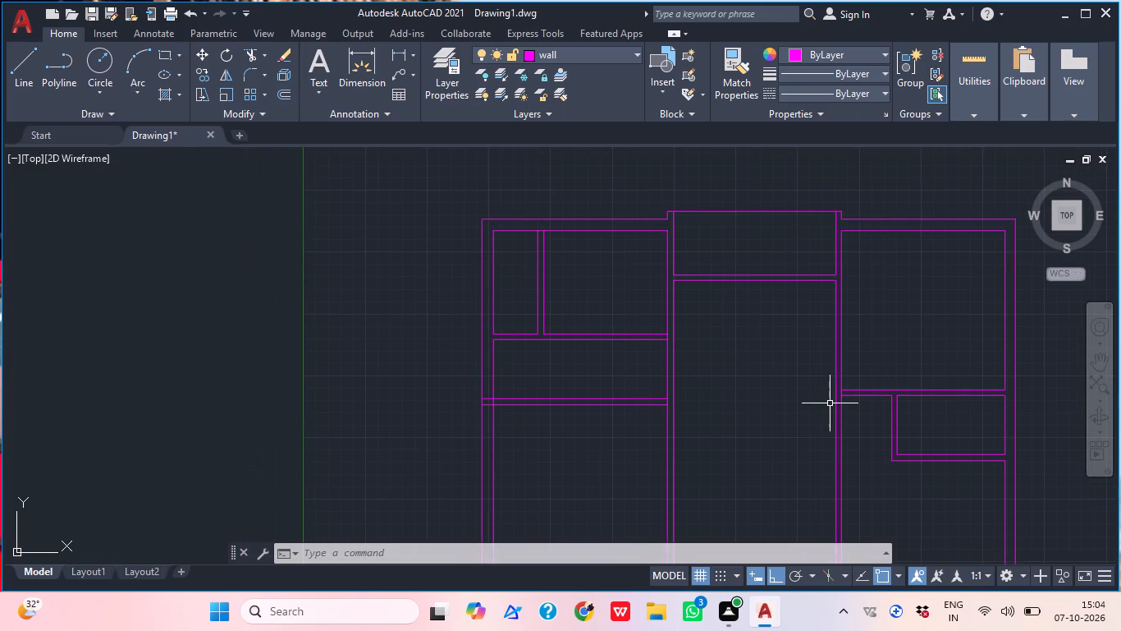
# Offset the lower line of the left bay's lowest partition 10'9" downward.
pyautogui.press('o')
pyautogui.press('Return')
pyautogui.write('10\'9"')
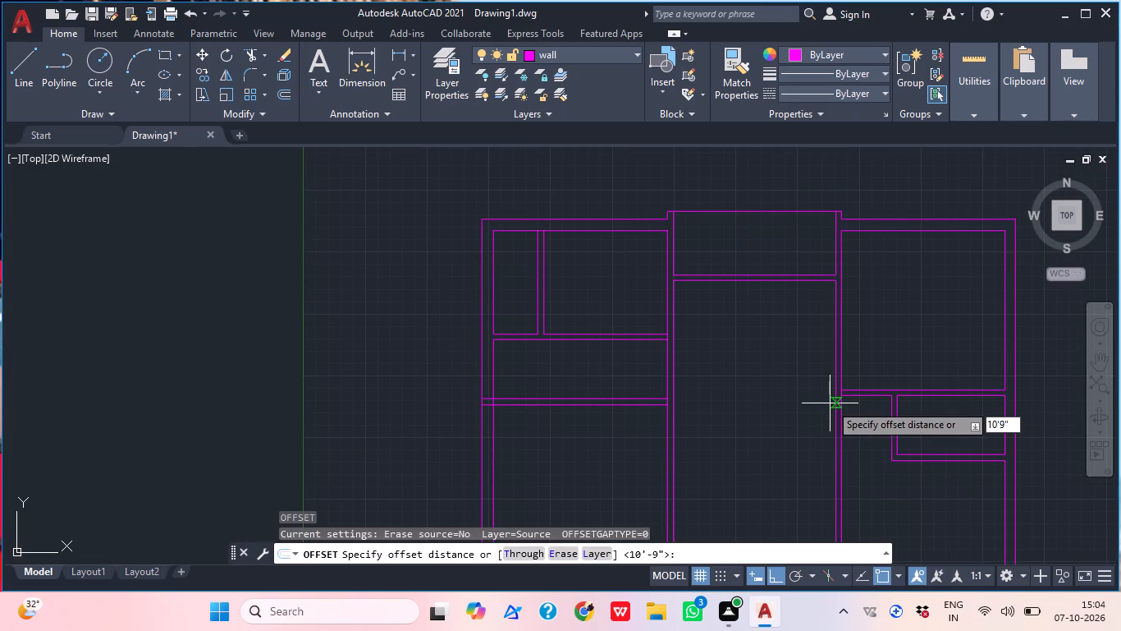
pyautogui.press('Return')
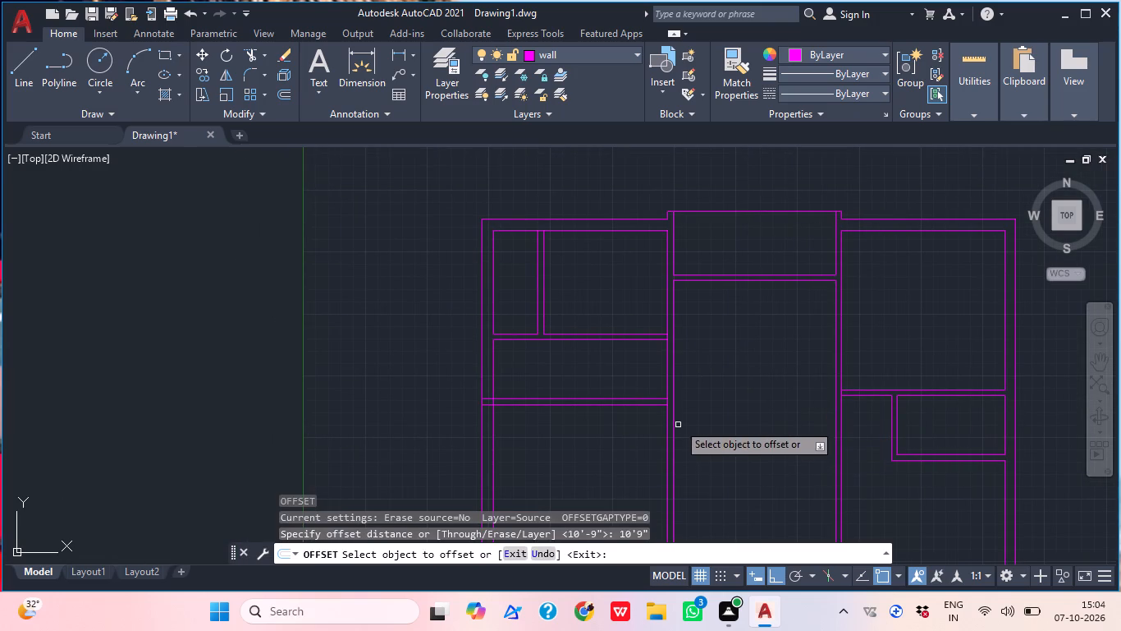
pyautogui.moveTo(659, 410); pyautogui.dragTo(661, 349, button='middle')
pyautogui.click(602, 343)
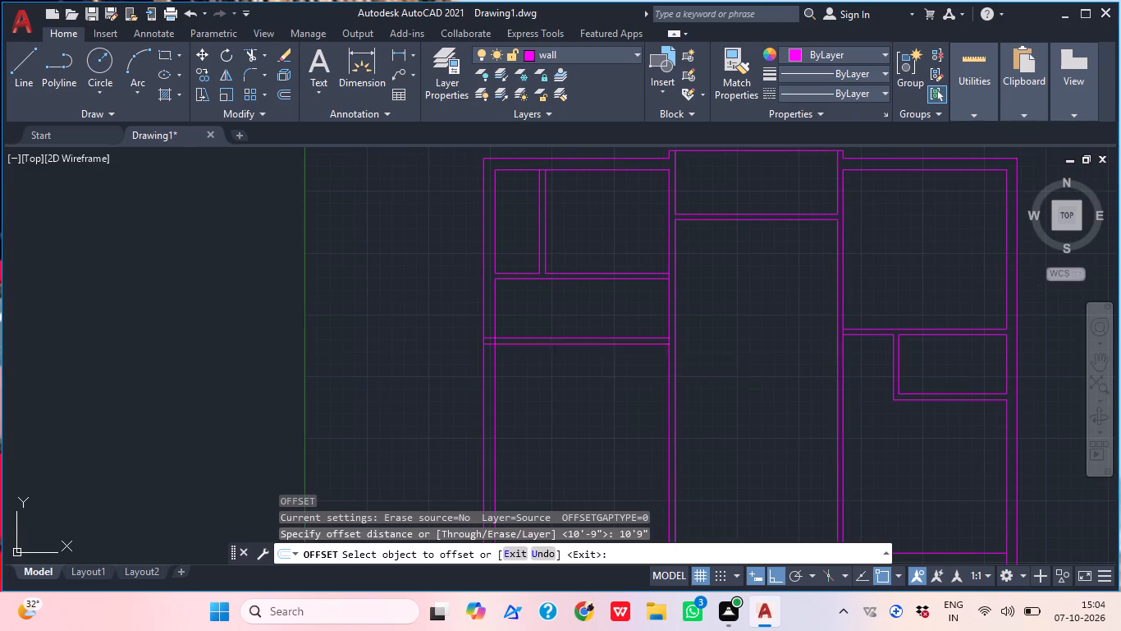
pyautogui.click(580, 428)
pyautogui.moveTo(583, 423); pyautogui.dragTo(583, 366, button='middle')
pyautogui.press('space')
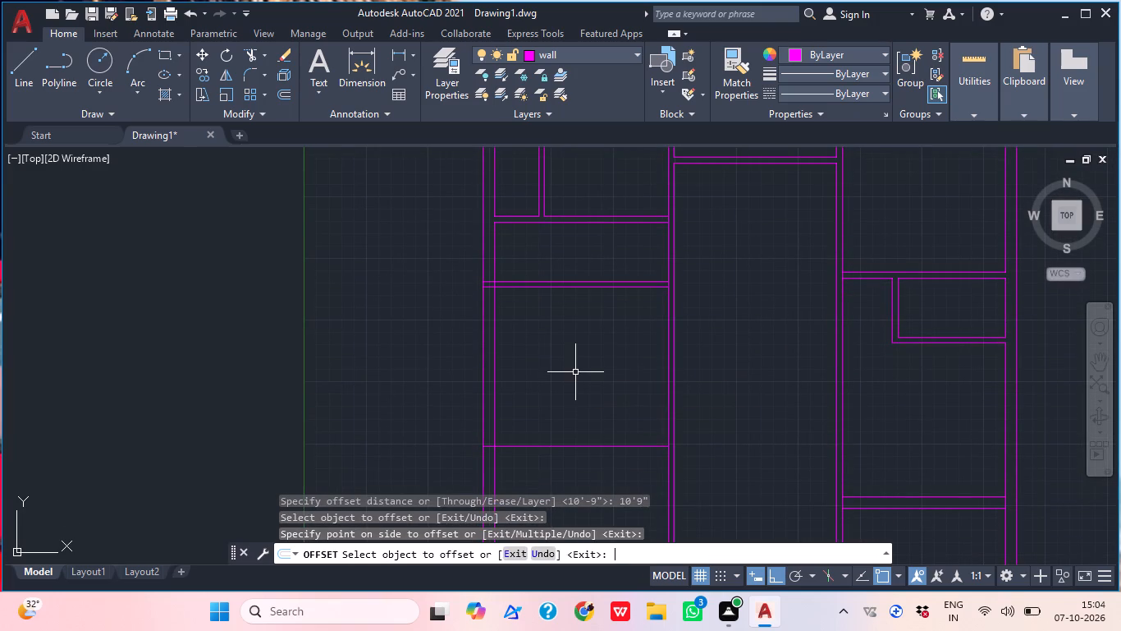
# Offset the new horizontal line in the left bay 9" downward to give the partition its thickness.
pyautogui.press('space')
pyautogui.write('9"')
pyautogui.press('Return')
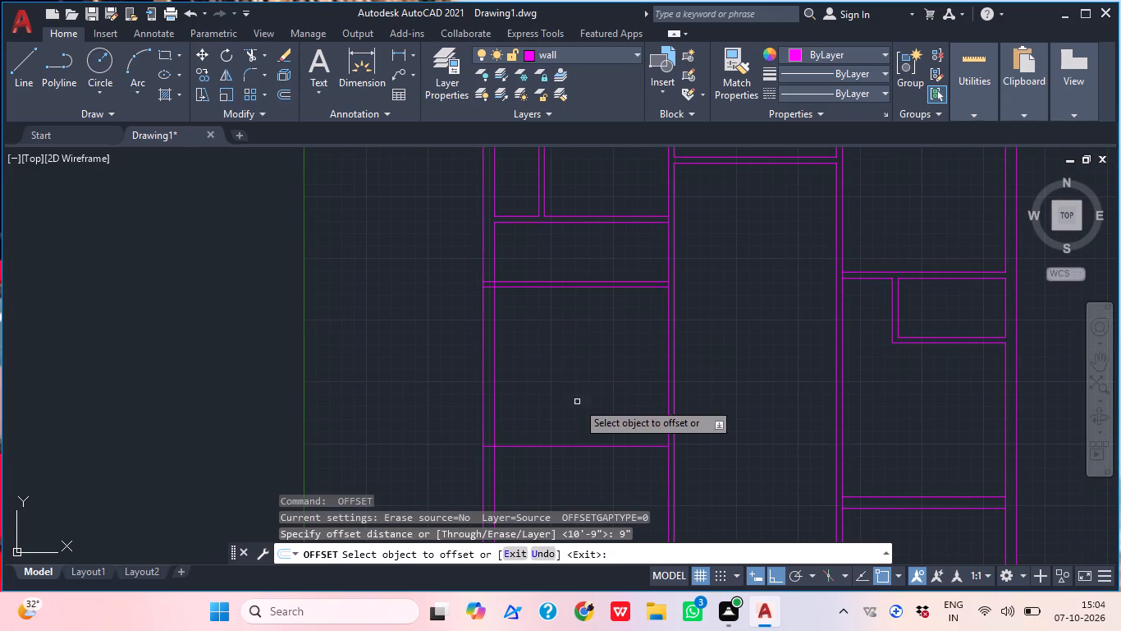
pyautogui.click(584, 447)
pyautogui.click(583, 473)
pyautogui.moveTo(586, 412); pyautogui.dragTo(570, 397, button='middle')
pyautogui.scroll(-1, 568, 397)
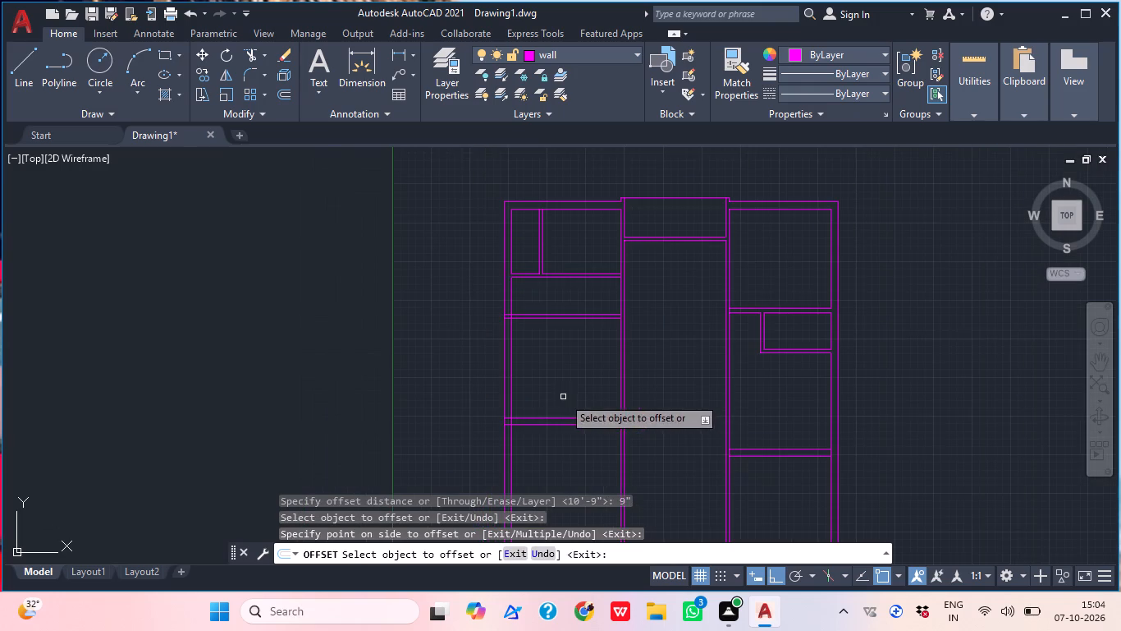
pyautogui.press('Escape')
# Extend both lines of the left bay's new 9" partition across the middle bay to its far wall.
pyautogui.moveTo(623, 412); pyautogui.dragTo(594, 412, button='middle')
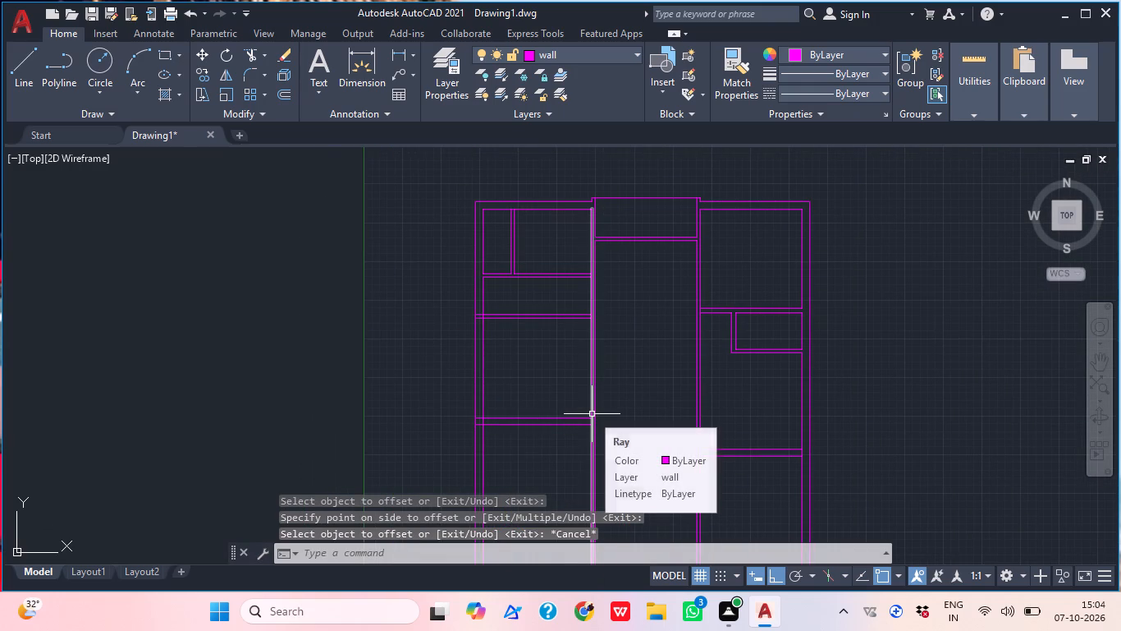
pyautogui.moveTo(625, 457); pyautogui.dragTo(593, 448, button='middle')
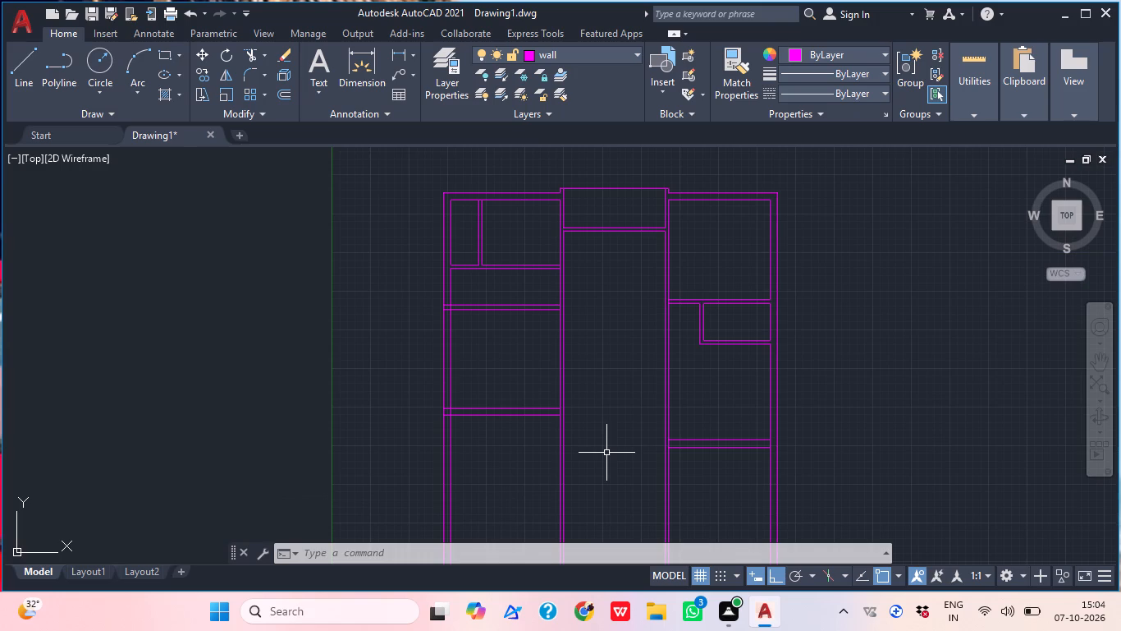
pyautogui.write('ex')
pyautogui.press('space')
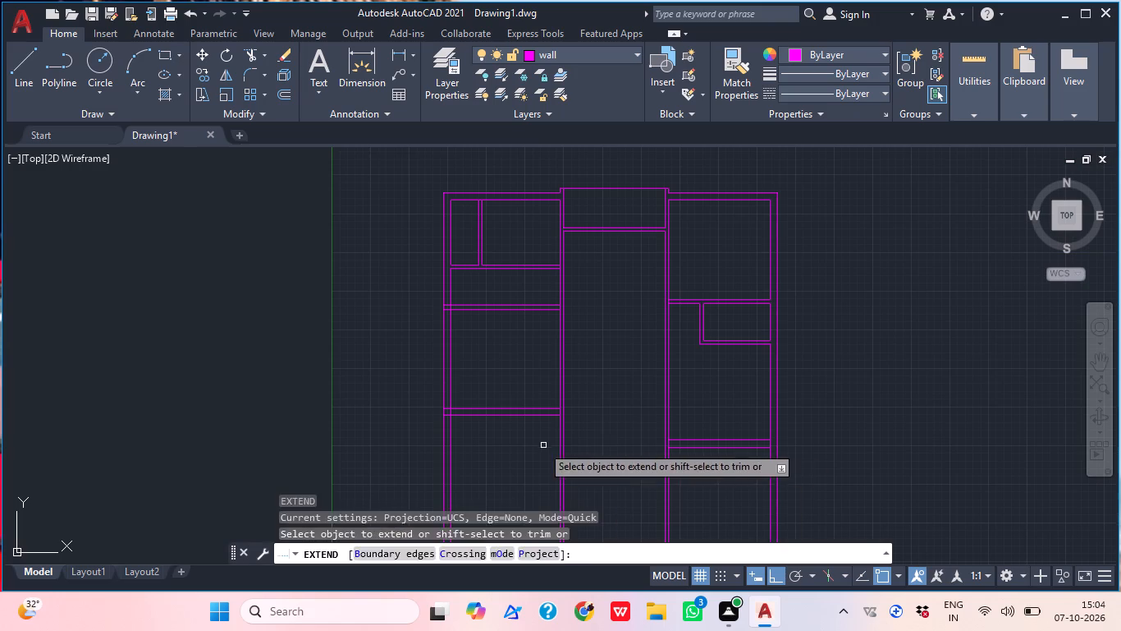
pyautogui.click(525, 444)
pyautogui.click(533, 366)
pyautogui.moveTo(535, 437); pyautogui.dragTo(534, 428)
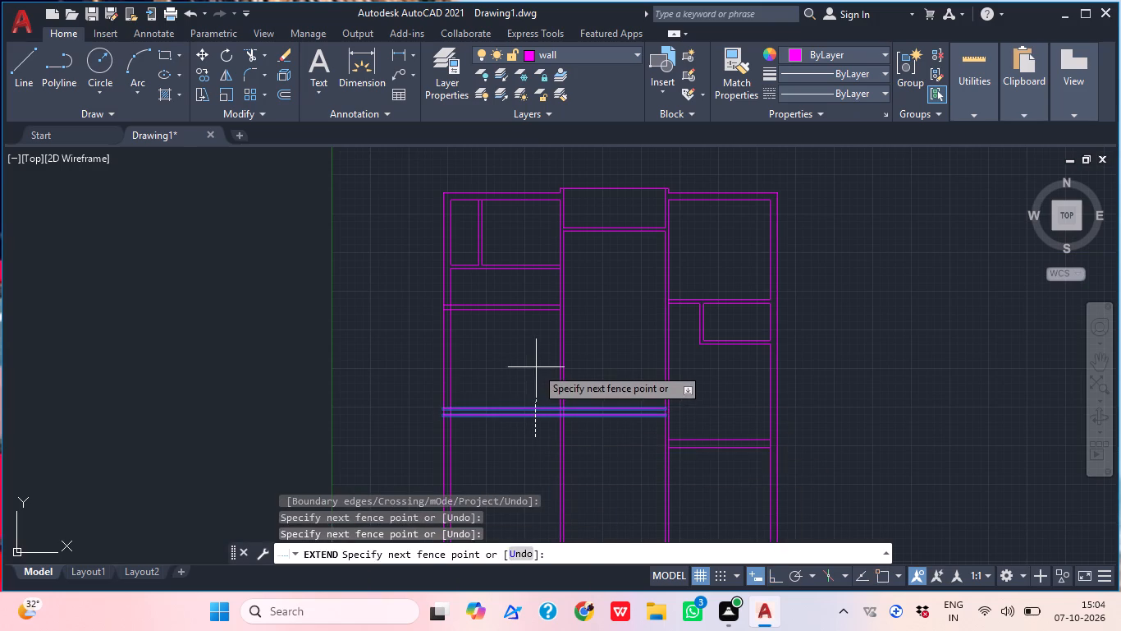
pyautogui.click(536, 367)
pyautogui.click(610, 429)
pyautogui.click(634, 366)
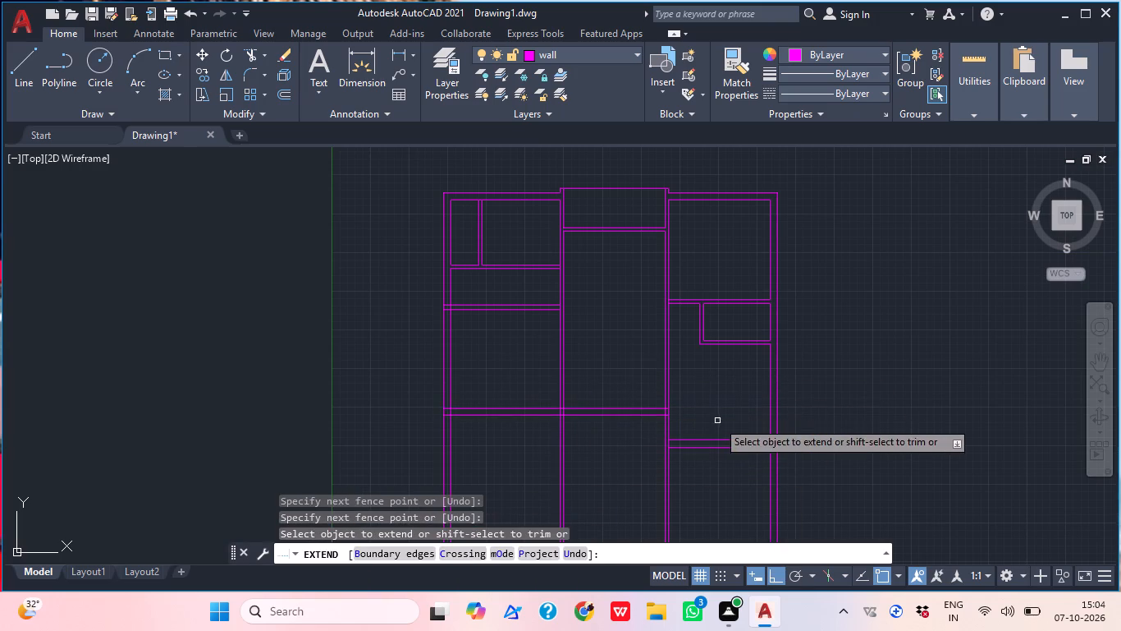
pyautogui.press('Escape')
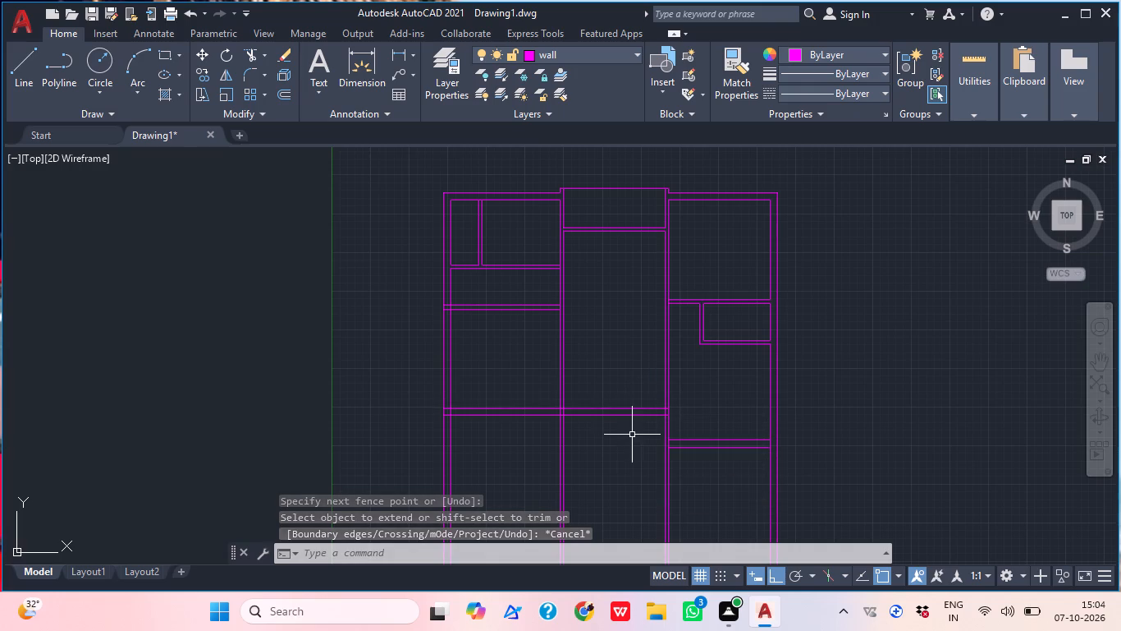
# Examine the plan around the extended partition and the lower part of the right bay.
pyautogui.moveTo(617, 441); pyautogui.dragTo(588, 423, button='middle')
pyautogui.moveTo(589, 426); pyautogui.dragTo(556, 432, button='middle')
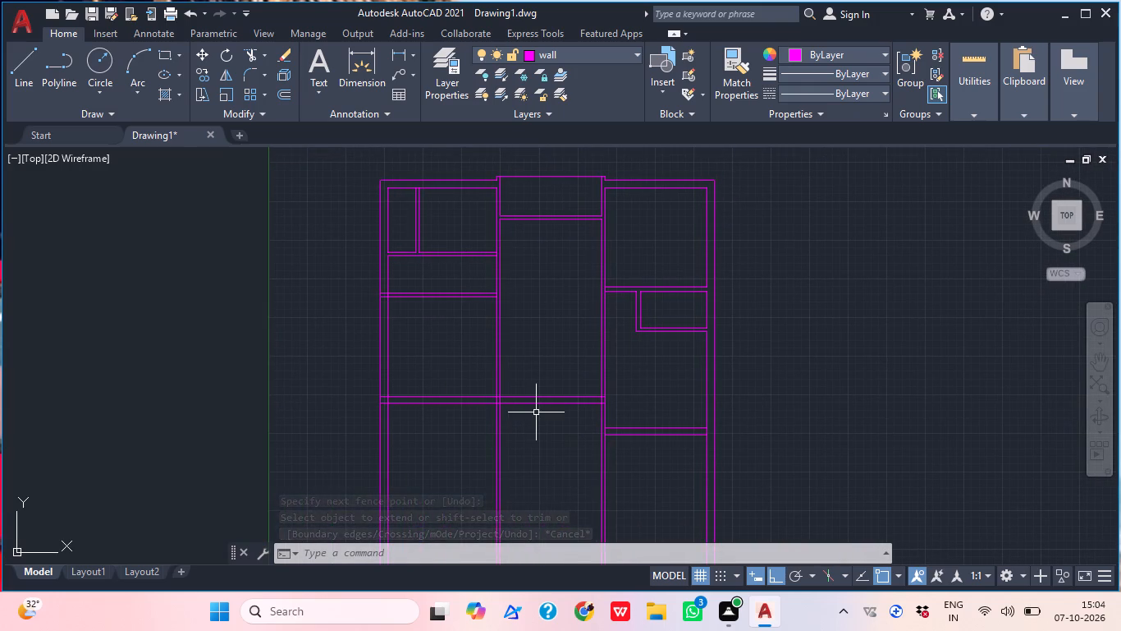
pyautogui.scroll(-1, 582, 403)
pyautogui.moveTo(565, 456); pyautogui.dragTo(558, 496, button='middle')
pyautogui.scroll(1, 552, 418)
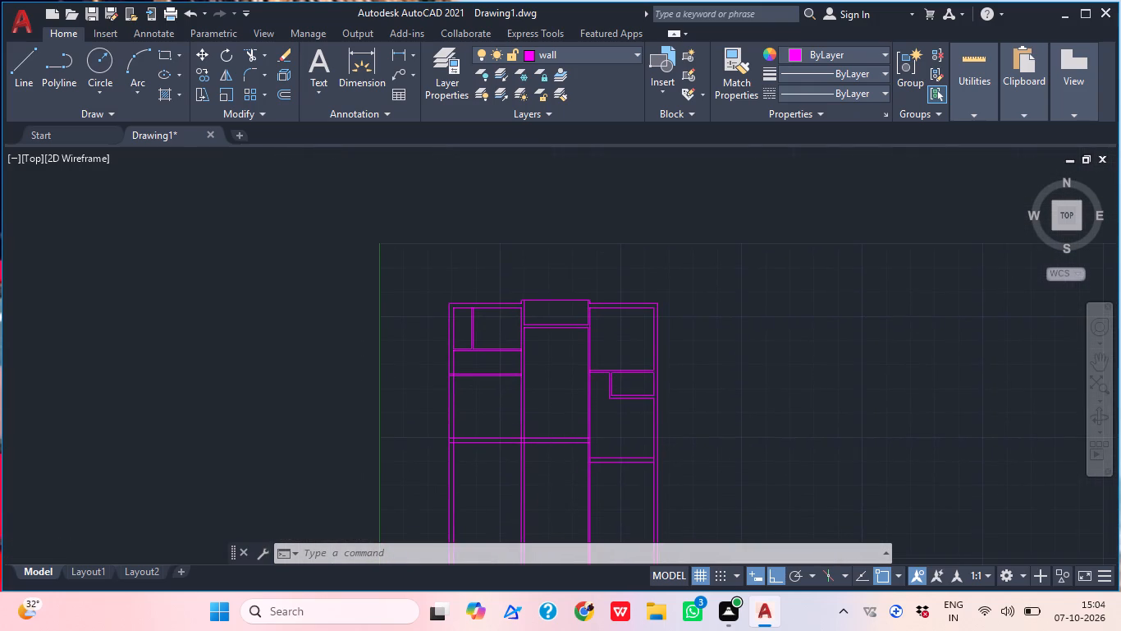
pyautogui.moveTo(543, 414); pyautogui.dragTo(522, 426, button='middle')
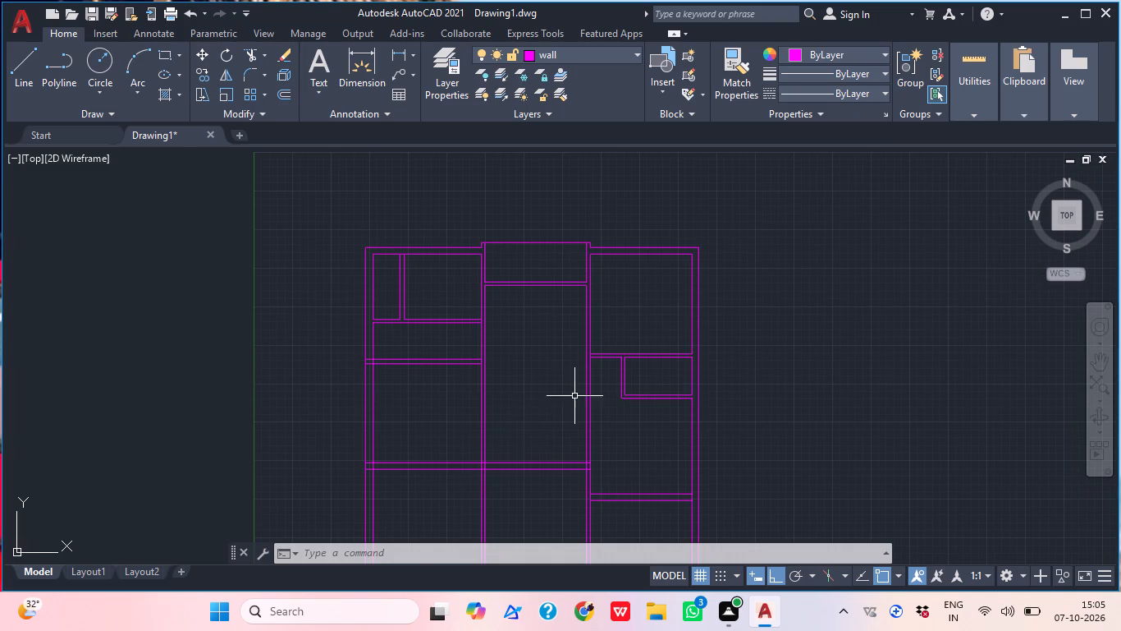
pyautogui.moveTo(560, 399); pyautogui.dragTo(520, 399, button='middle')
pyautogui.moveTo(578, 426); pyautogui.dragTo(538, 387, button='middle')
pyautogui.moveTo(560, 431); pyautogui.dragTo(543, 419, button='middle')
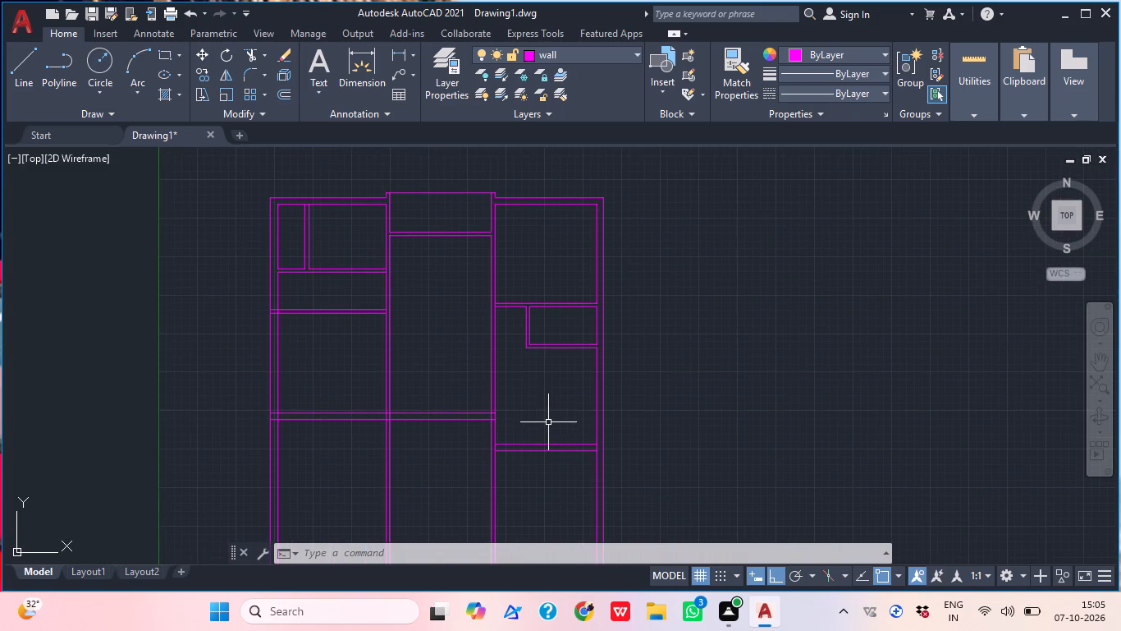
pyautogui.moveTo(549, 432); pyautogui.dragTo(526, 403, button='middle')
pyautogui.moveTo(538, 453); pyautogui.dragTo(533, 441, button='middle')
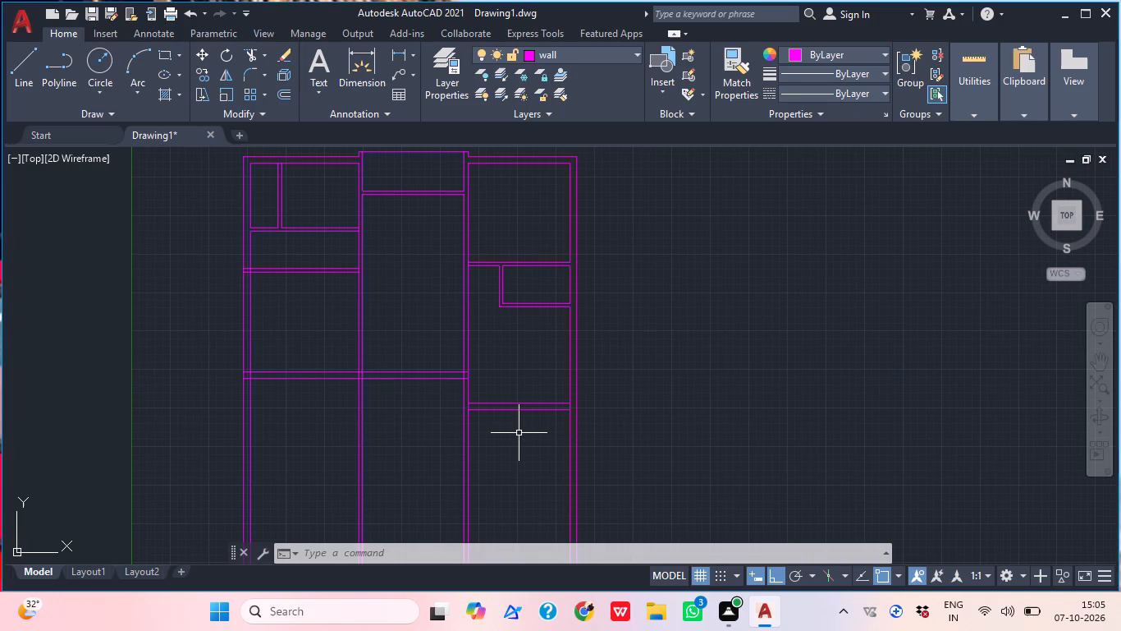
# Offset the lower line of the partition spanning the left and middle bays 6' downward.
pyautogui.write('o')
pyautogui.press('space')
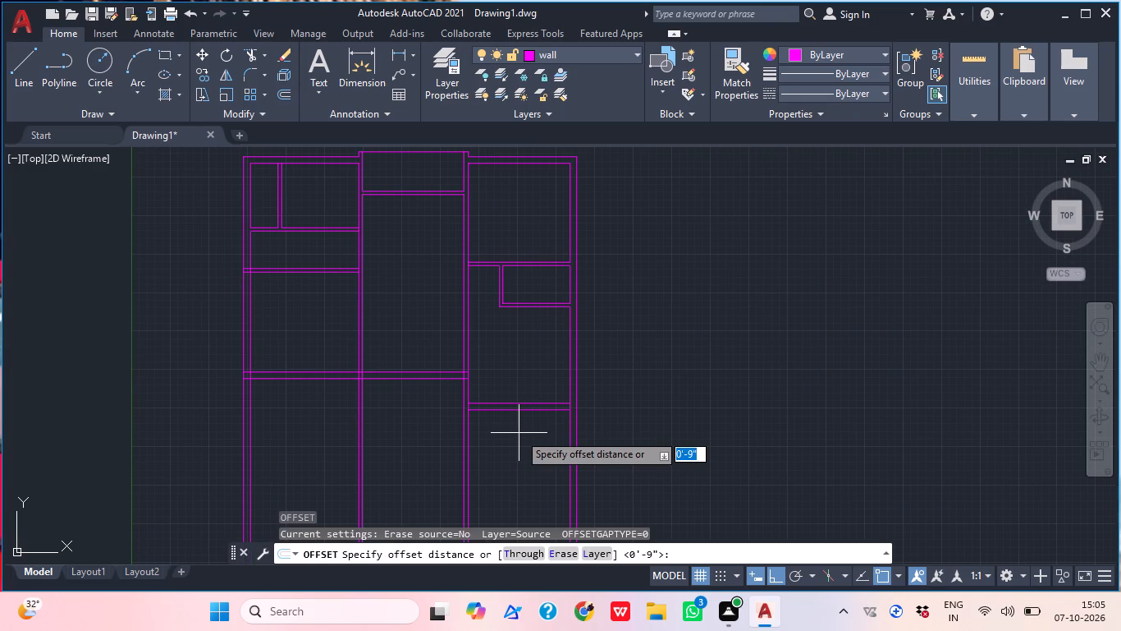
pyautogui.press('6')
pyautogui.press("'")
pyautogui.press('Return')
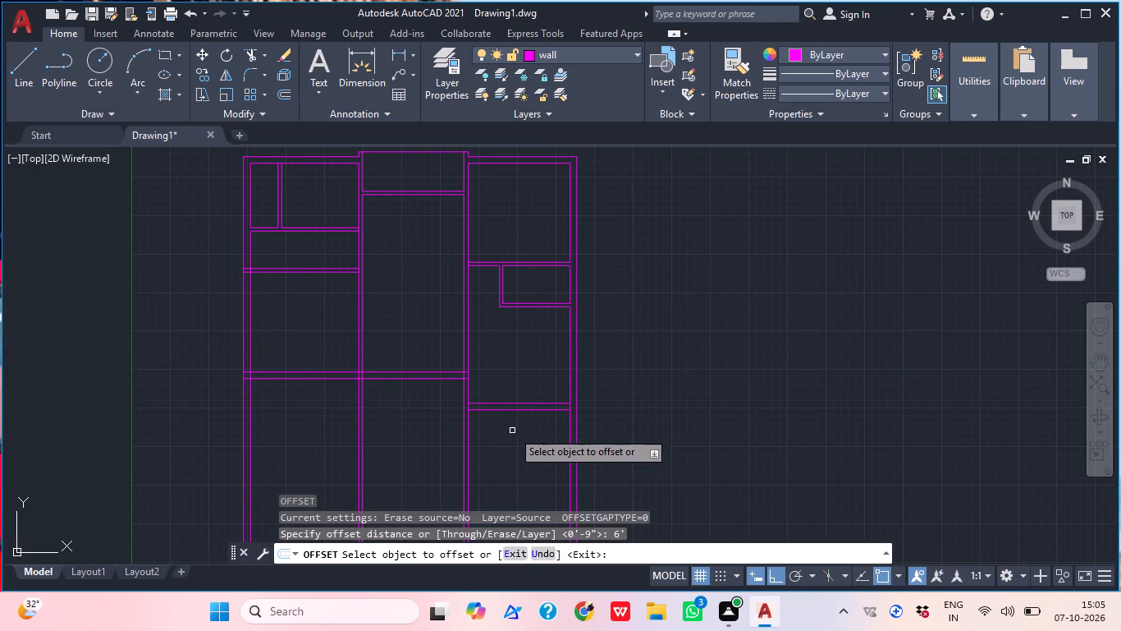
pyautogui.click(436, 383)
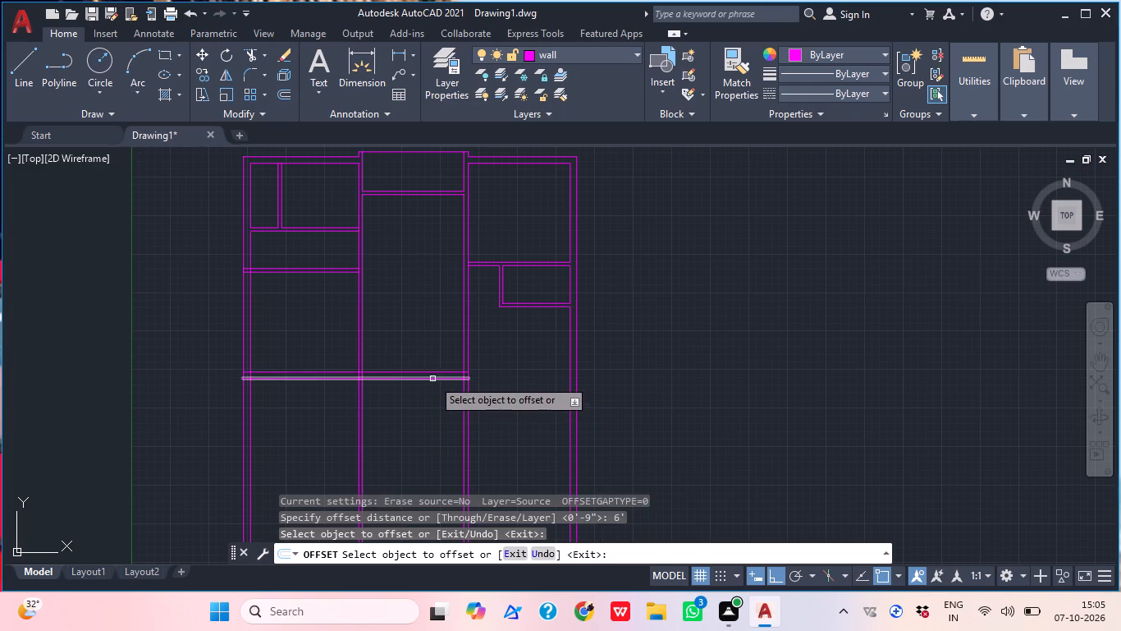
pyautogui.click(432, 379)
pyautogui.click(432, 439)
pyautogui.moveTo(433, 437); pyautogui.dragTo(446, 417, button='middle')
pyautogui.press('space')
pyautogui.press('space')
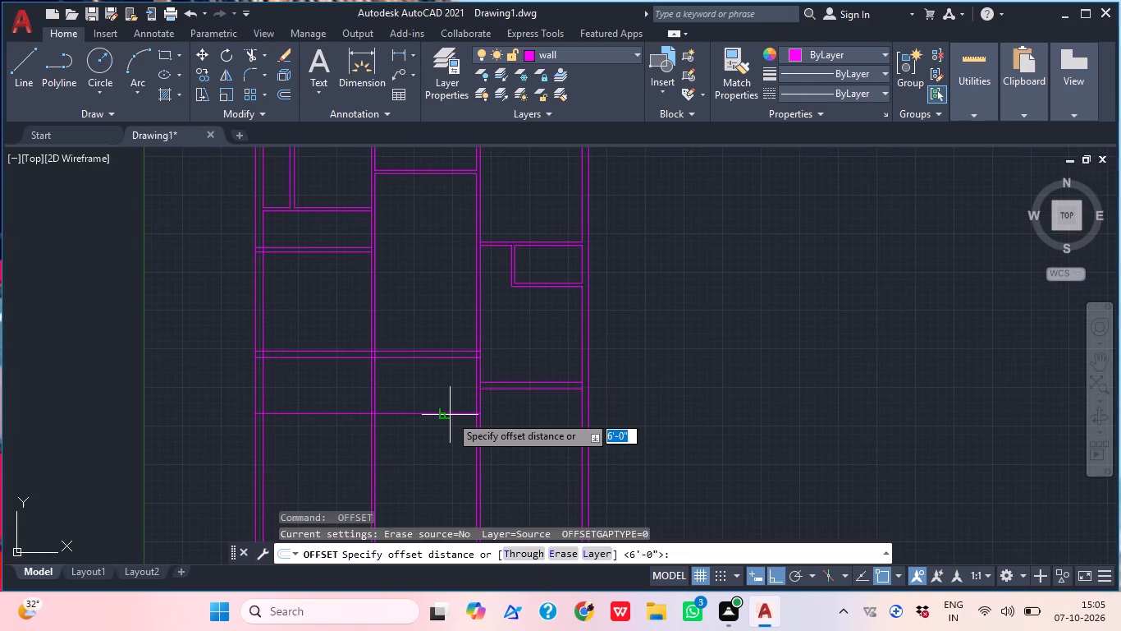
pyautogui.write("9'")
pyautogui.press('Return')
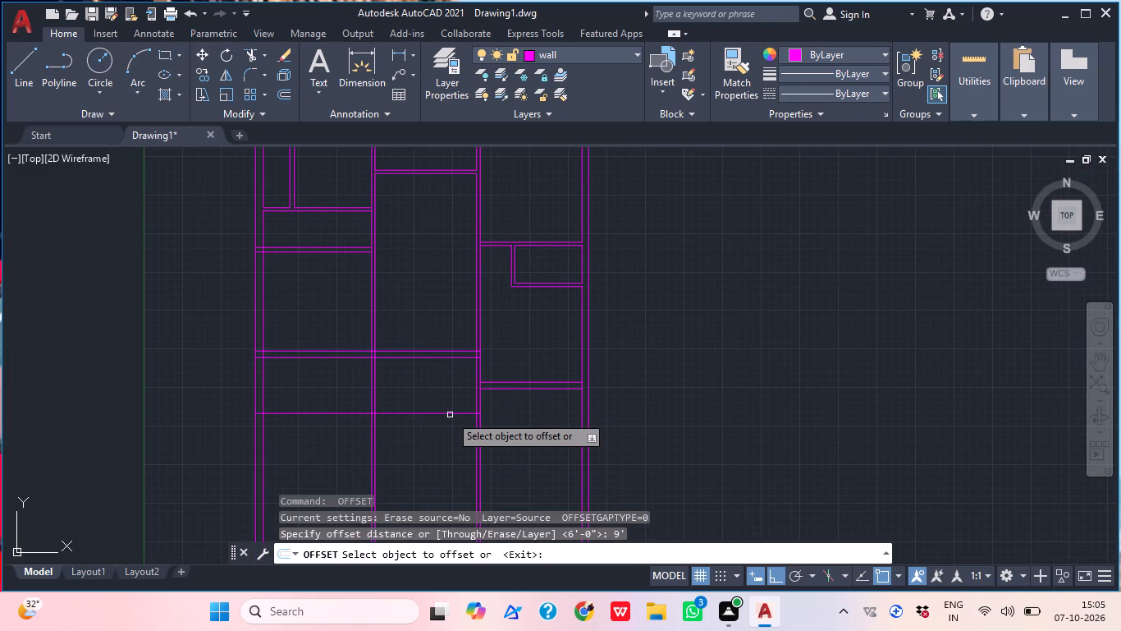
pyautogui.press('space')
# Offset the lowest horizontal line across the left and middle bays 9" downward to form a second partition.
pyautogui.press('space')
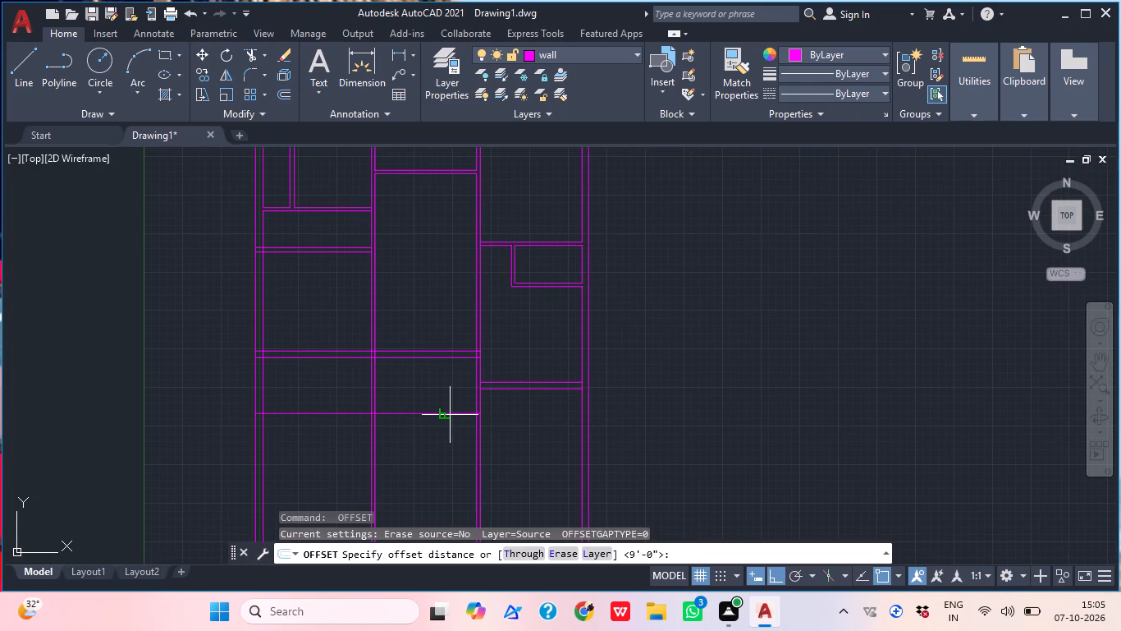
pyautogui.write('9"')
pyautogui.press('Return')
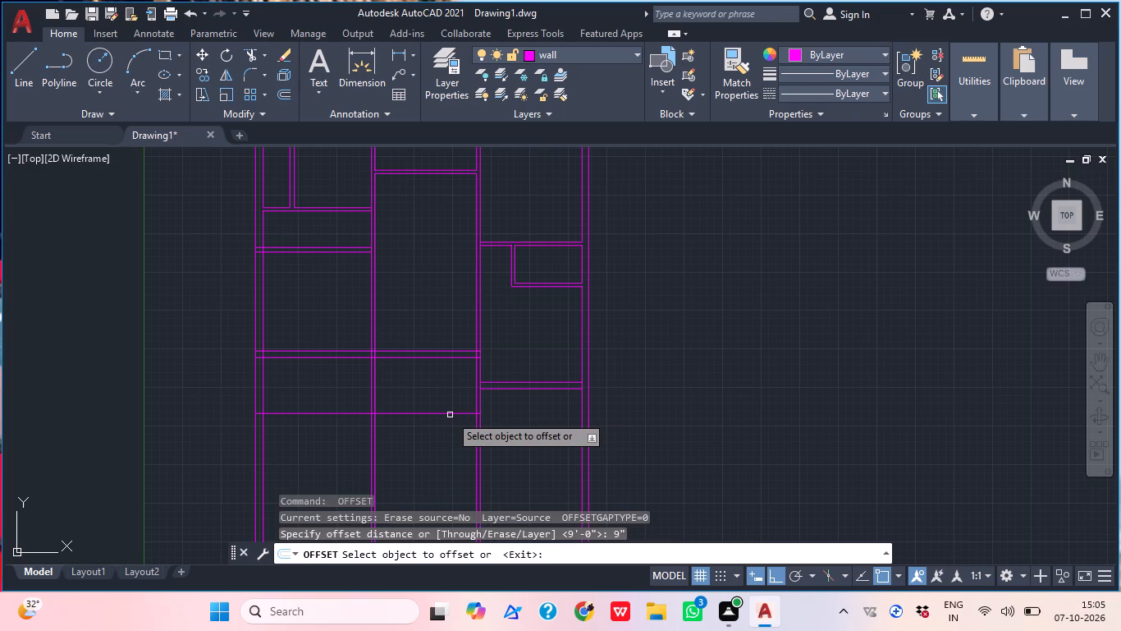
pyautogui.click(446, 416)
pyautogui.click(446, 446)
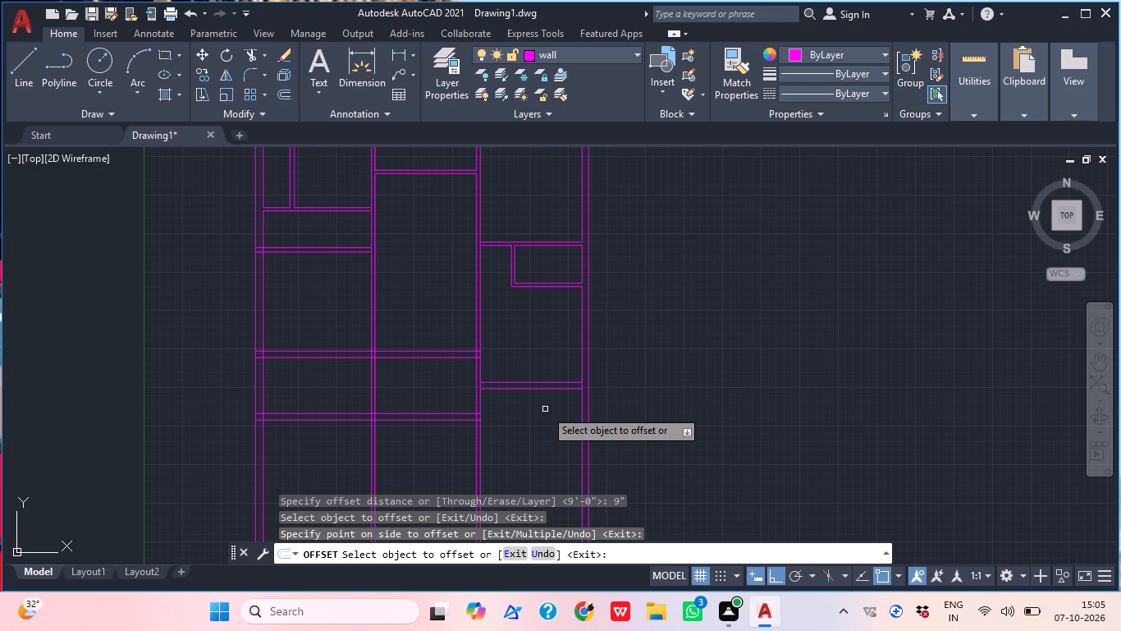
pyautogui.moveTo(533, 414); pyautogui.dragTo(534, 401, button='middle')
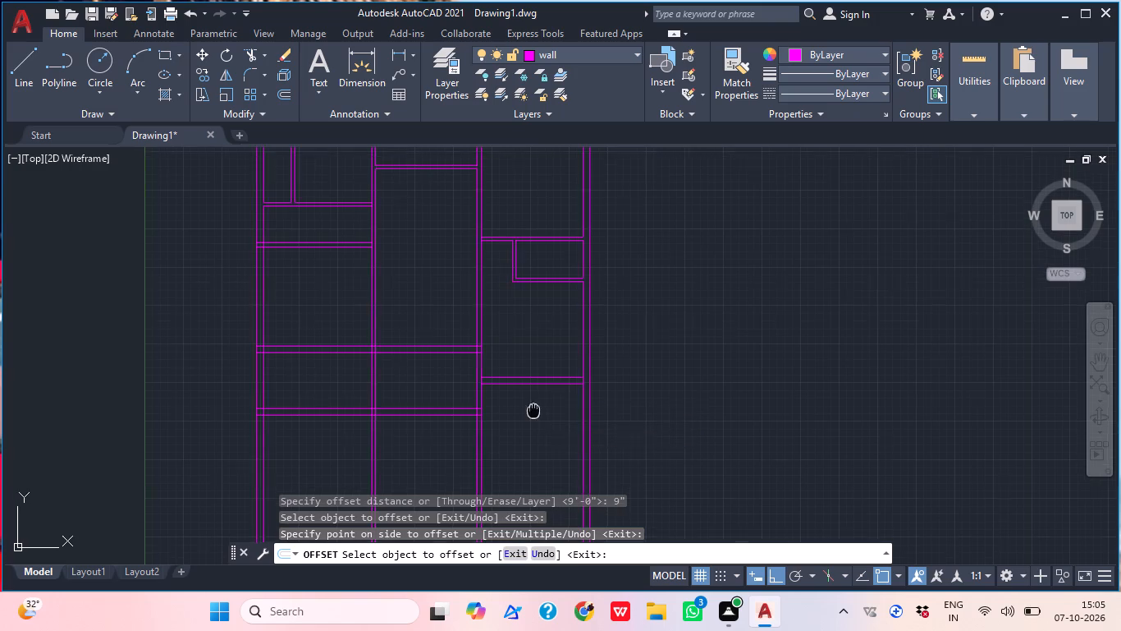
pyautogui.moveTo(534, 401); pyautogui.dragTo(535, 364, button='middle')
pyautogui.scroll(-1, 535, 364)
pyautogui.press('space')
# Offset the lower line of the right bay's lowest horizontal partition 10'9" downward.
pyautogui.press('space')
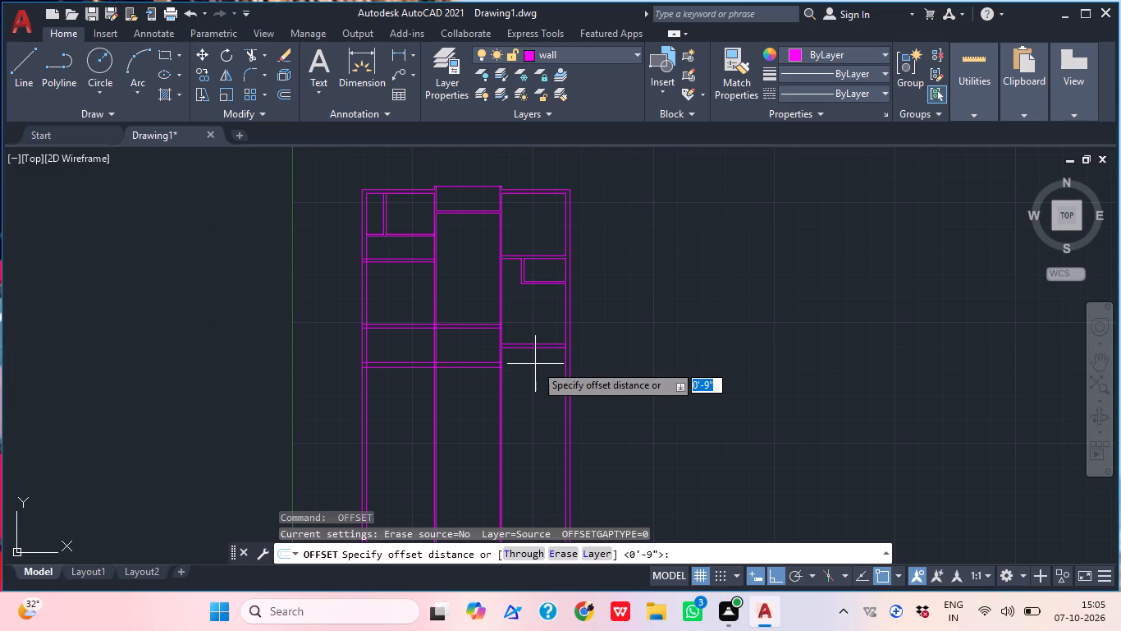
pyautogui.press('1')
pyautogui.write("0'9")
pyautogui.hotkey('shift', '"')
pyautogui.press('Return')
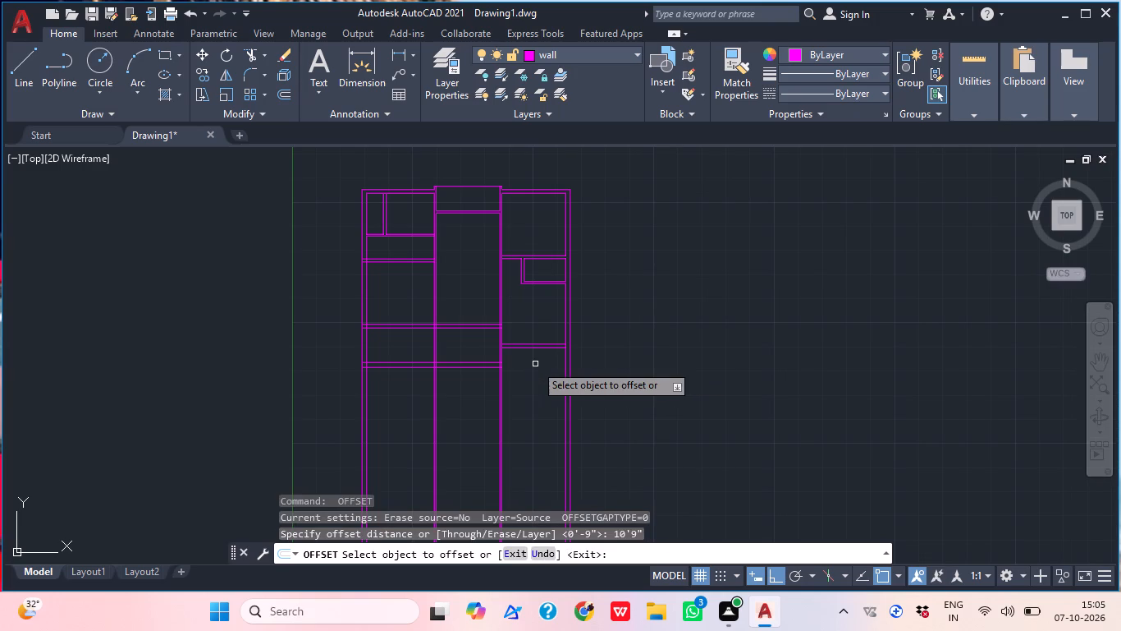
pyautogui.scroll(1, 535, 363)
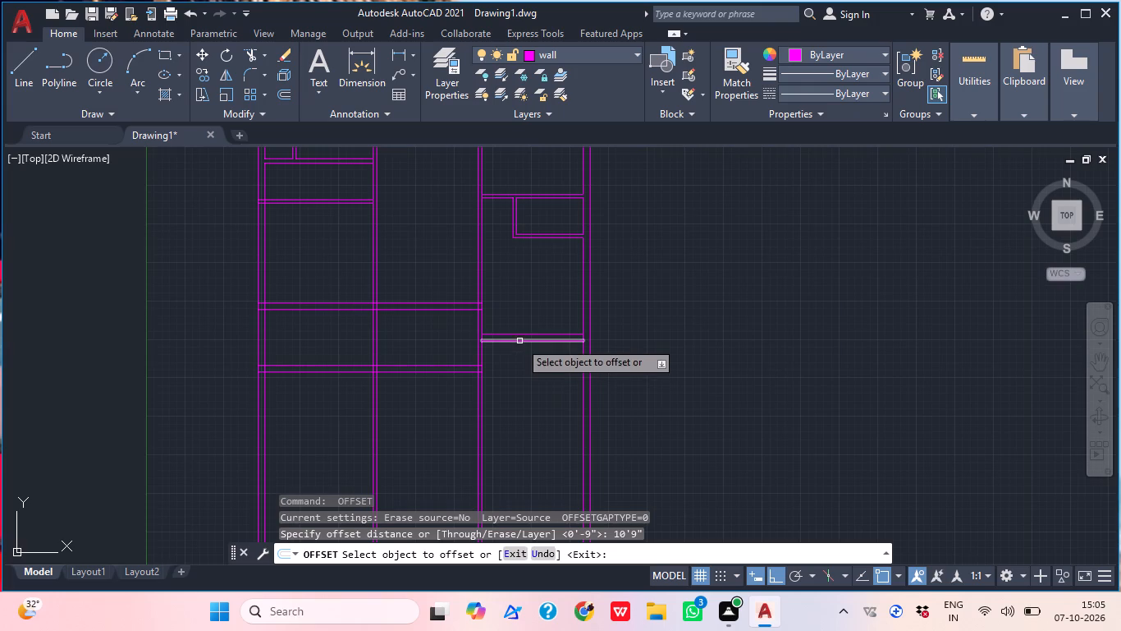
pyautogui.click(519, 339)
pyautogui.moveTo(518, 417); pyautogui.dragTo(518, 394, button='middle')
pyautogui.click(515, 444)
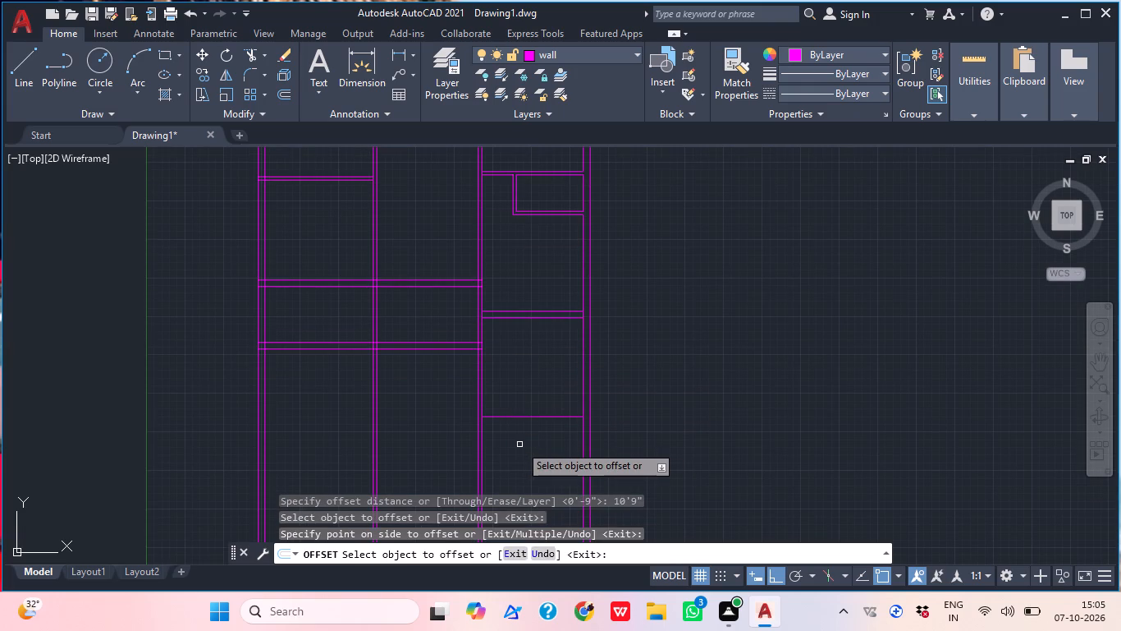
# Offset the right bay's new lowest horizontal line 4.5" downward to form a partition.
pyautogui.press('space')
pyautogui.press('space')
pyautogui.write('4.5"')
pyautogui.press('Return')
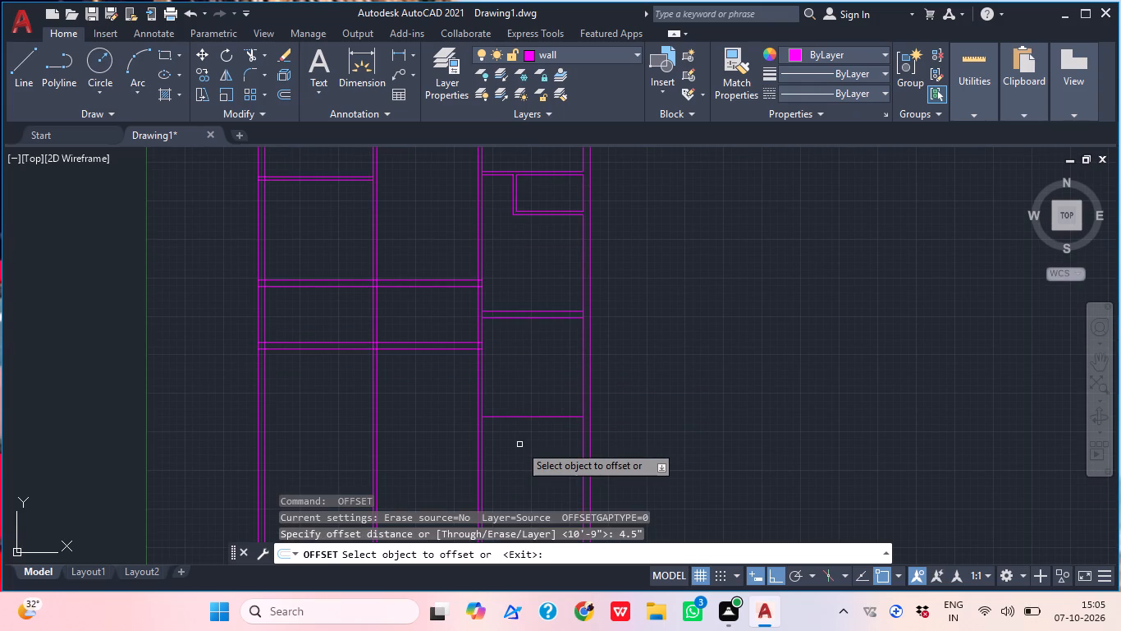
pyautogui.click(528, 416)
pyautogui.click(533, 458)
pyautogui.moveTo(552, 444); pyautogui.dragTo(602, 416, button='middle')
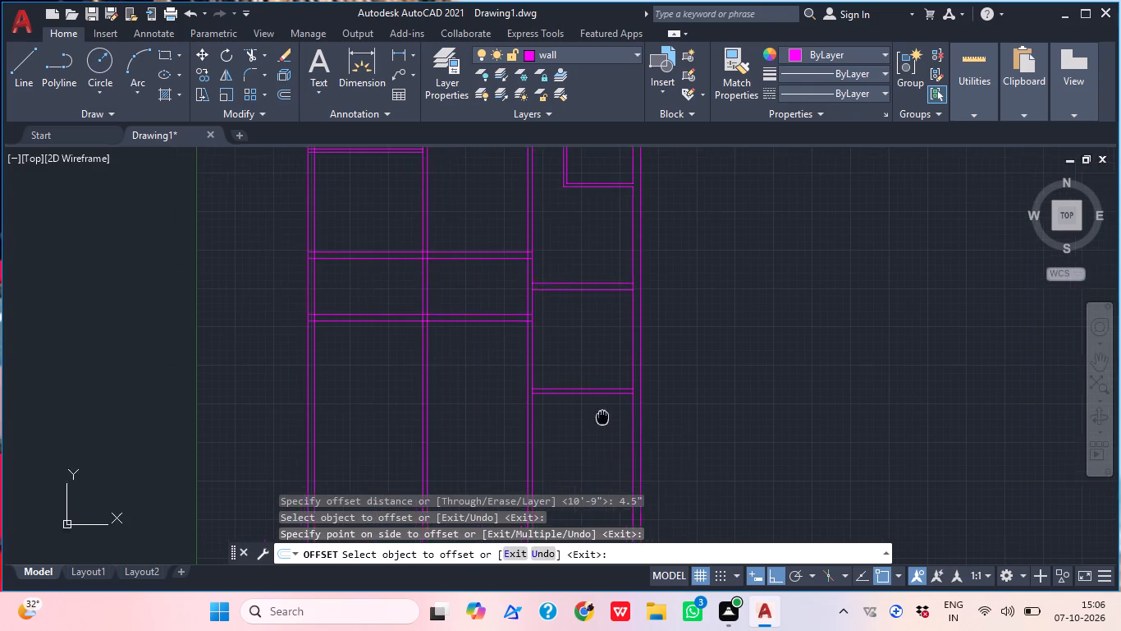
pyautogui.moveTo(602, 416); pyautogui.dragTo(593, 416, button='middle')
pyautogui.press('Escape')
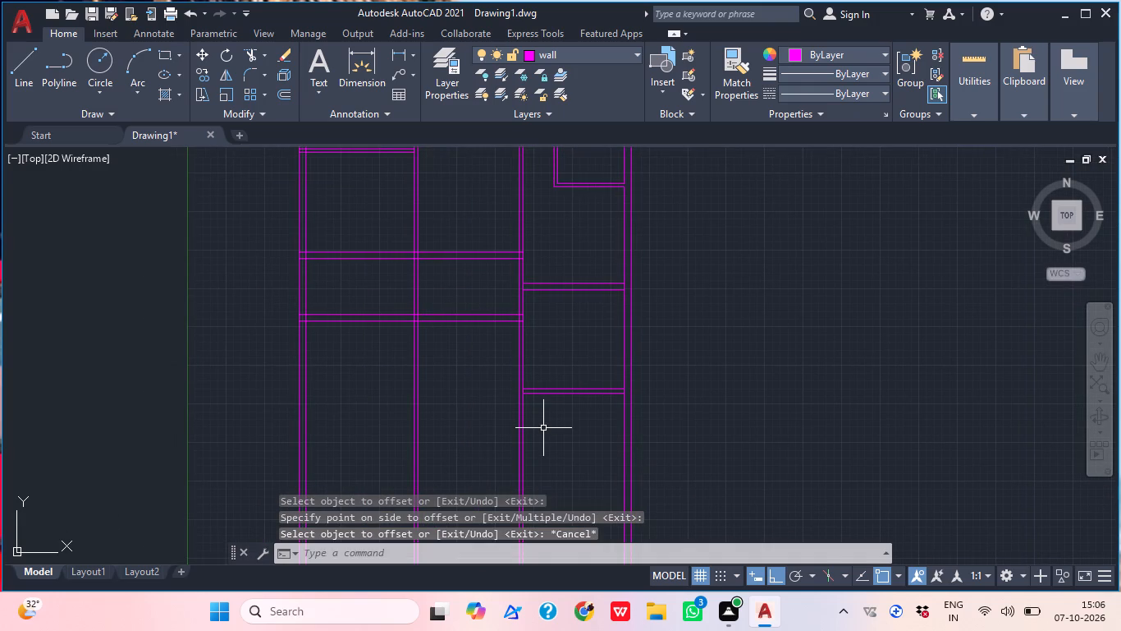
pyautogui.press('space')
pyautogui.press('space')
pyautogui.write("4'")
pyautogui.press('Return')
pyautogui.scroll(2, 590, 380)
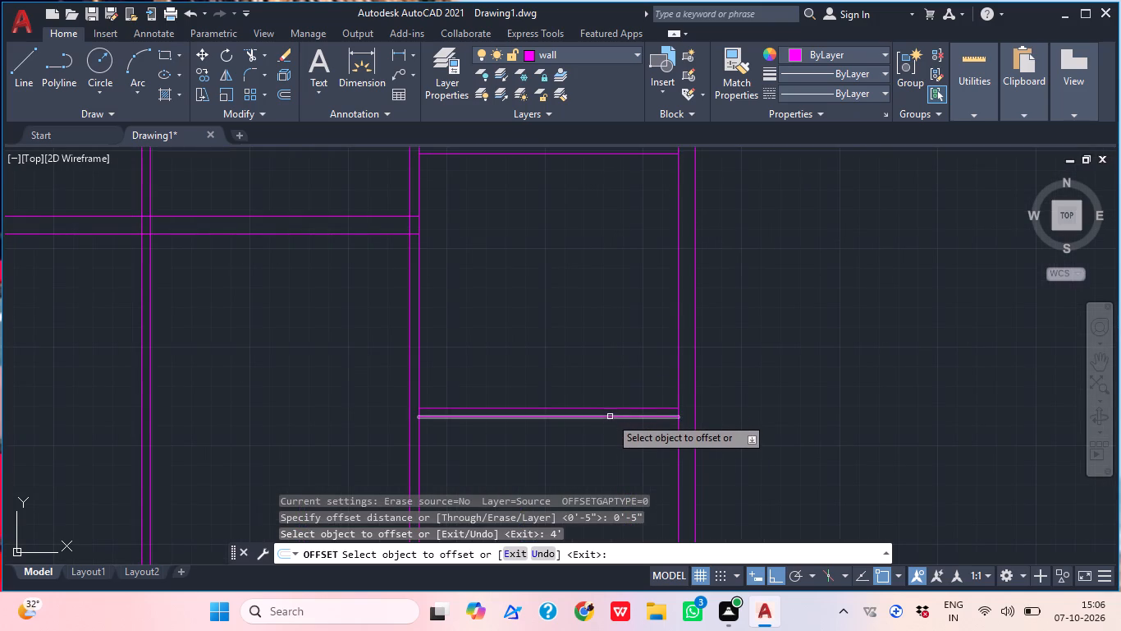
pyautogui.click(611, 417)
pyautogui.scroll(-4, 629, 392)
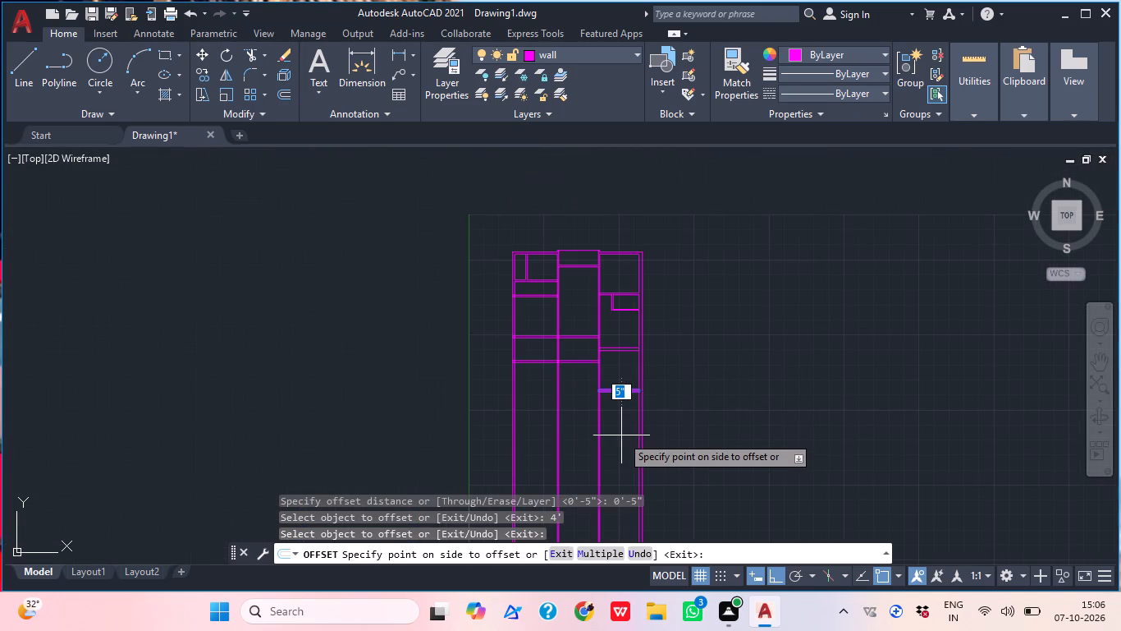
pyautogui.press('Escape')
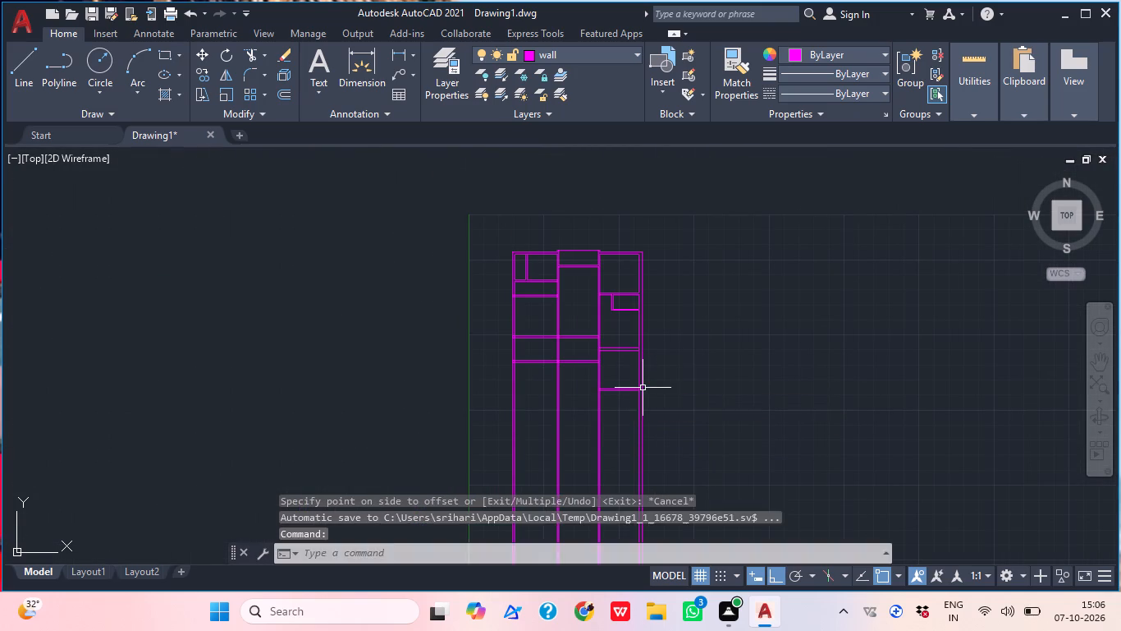
# Offset the lower line of the right bay's 4.5" bottom partition 4' downward.
pyautogui.press('space')
pyautogui.press('space')
pyautogui.press('space')
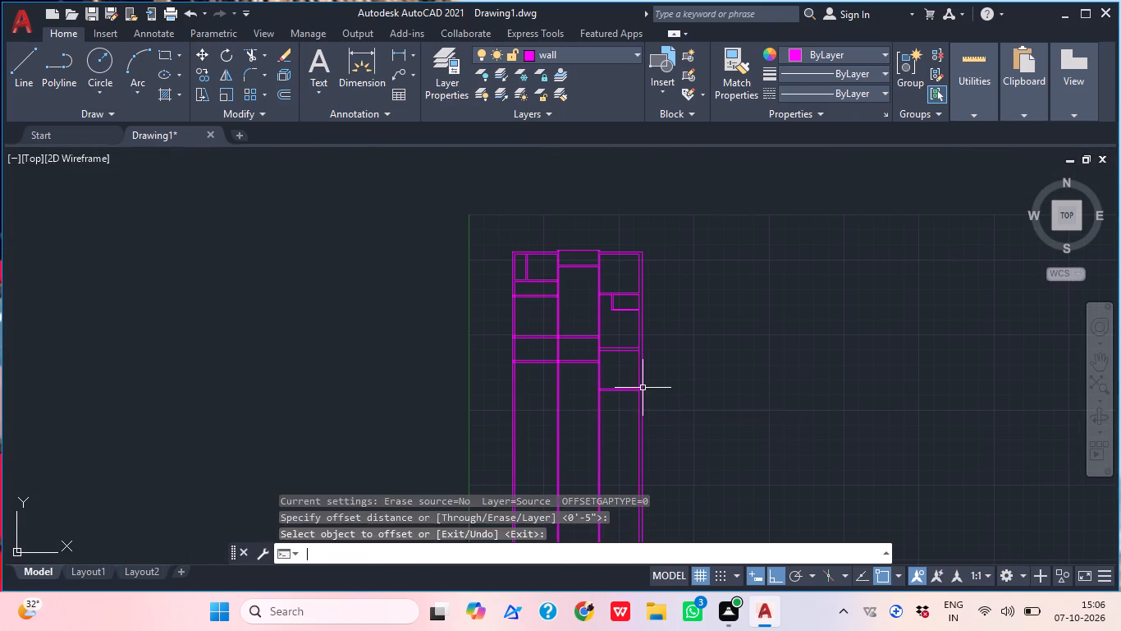
pyautogui.press('space')
pyautogui.write('4')
pyautogui.press("'")
pyautogui.press('Return')
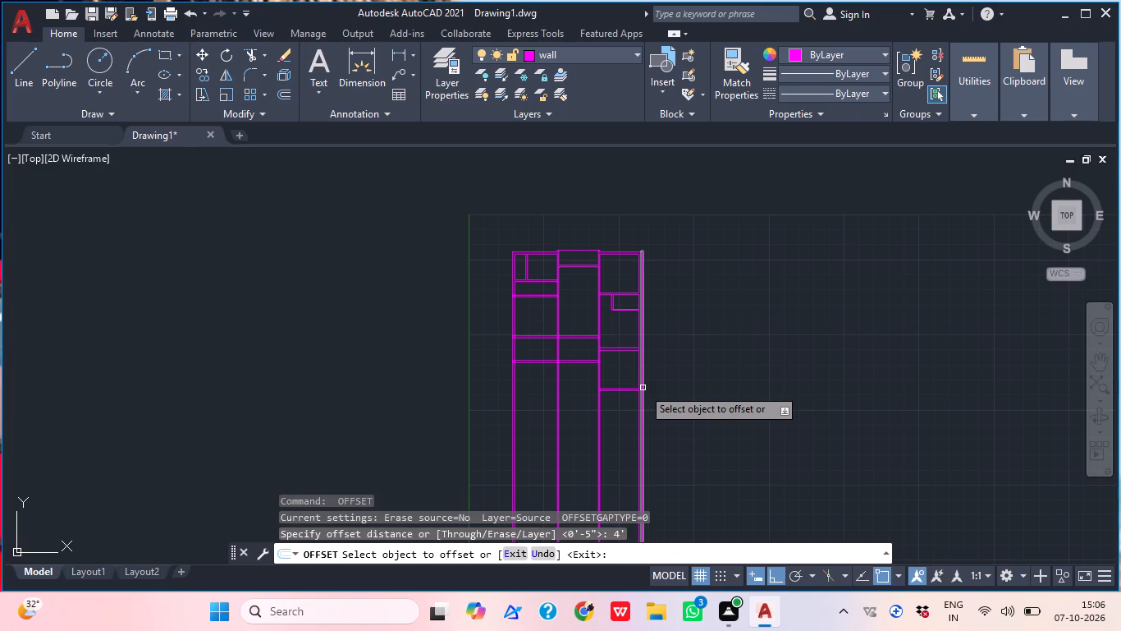
pyautogui.scroll(5, 625, 405)
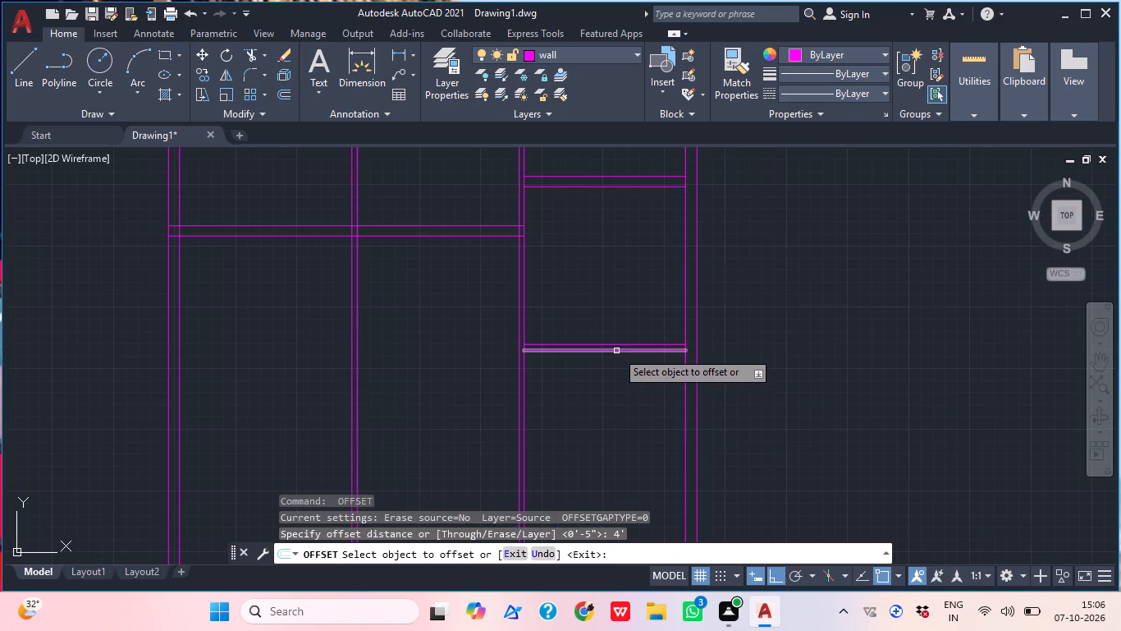
pyautogui.click(615, 352)
pyautogui.click(627, 419)
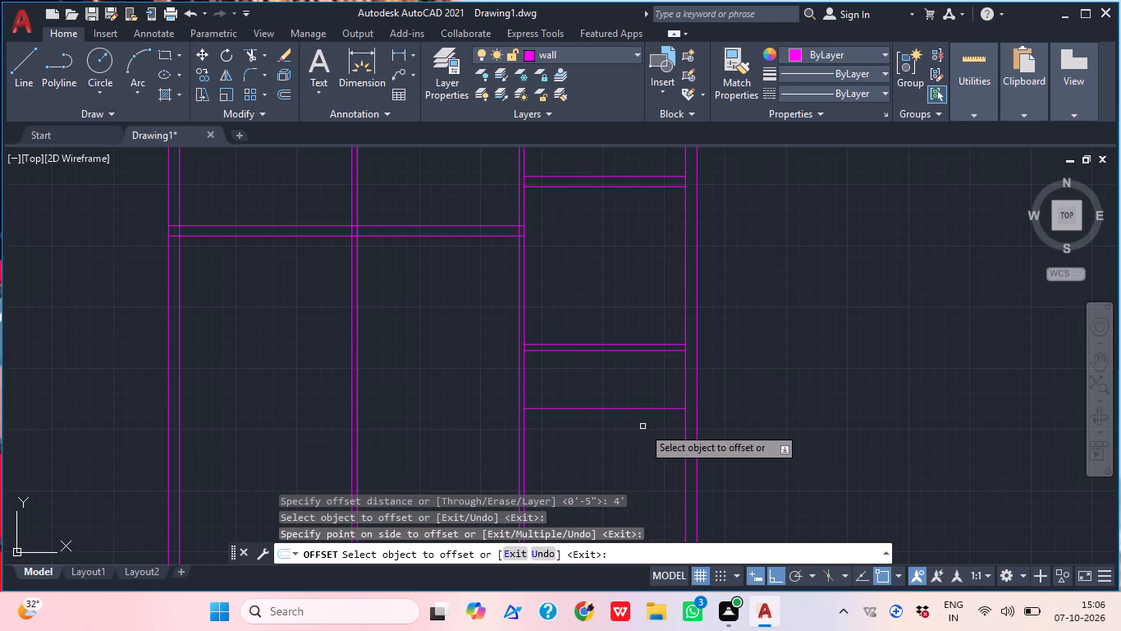
# Offset the lowest single line in the right bay 4.5" downward to form another partition.
pyautogui.press('space')
pyautogui.press('space')
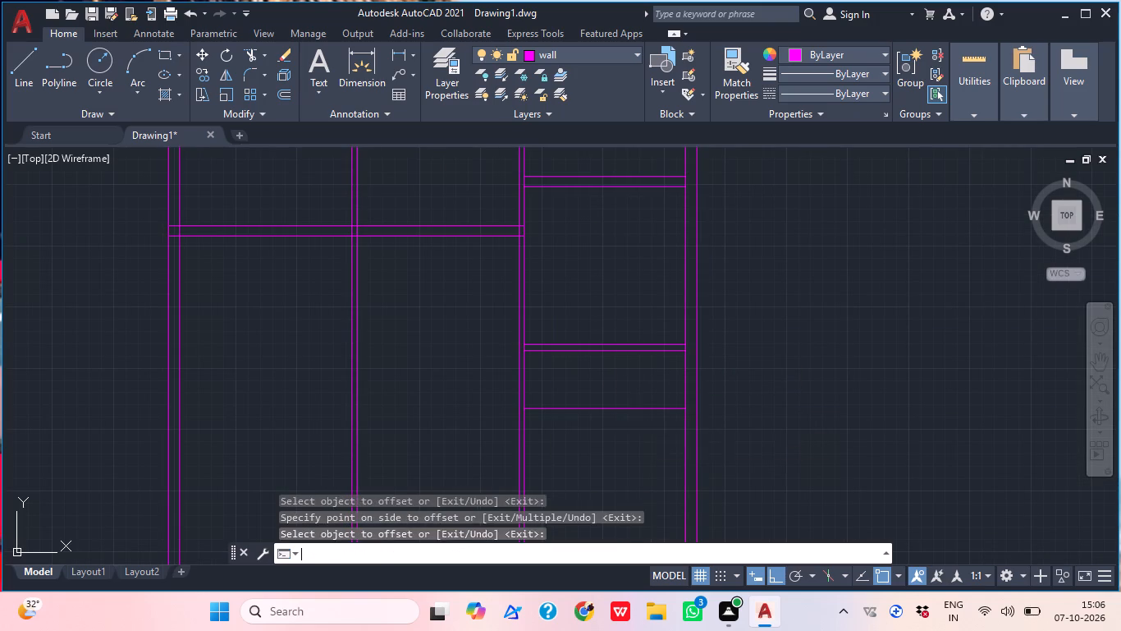
pyautogui.write('4.5"')
pyautogui.press('Return')
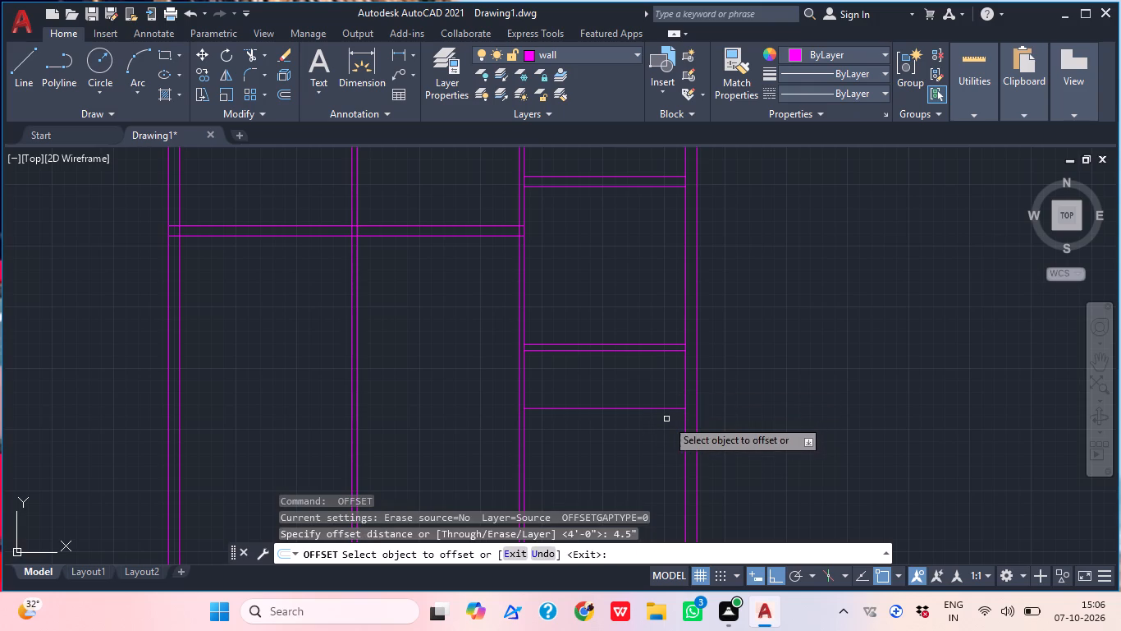
pyautogui.click(661, 410)
pyautogui.click(675, 442)
pyautogui.press('Escape')
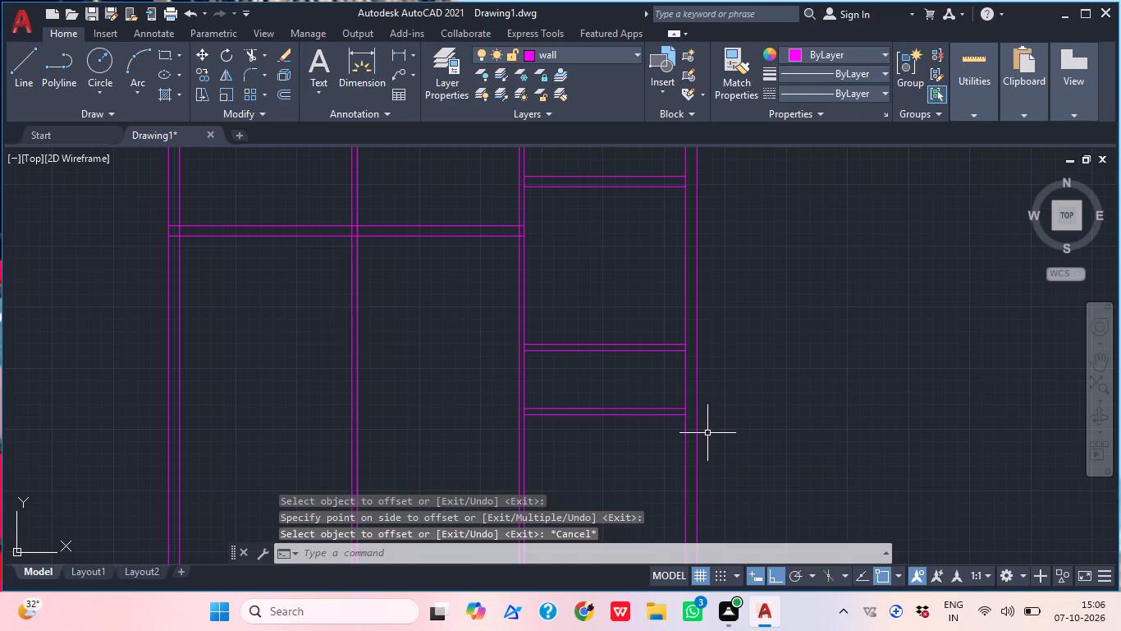
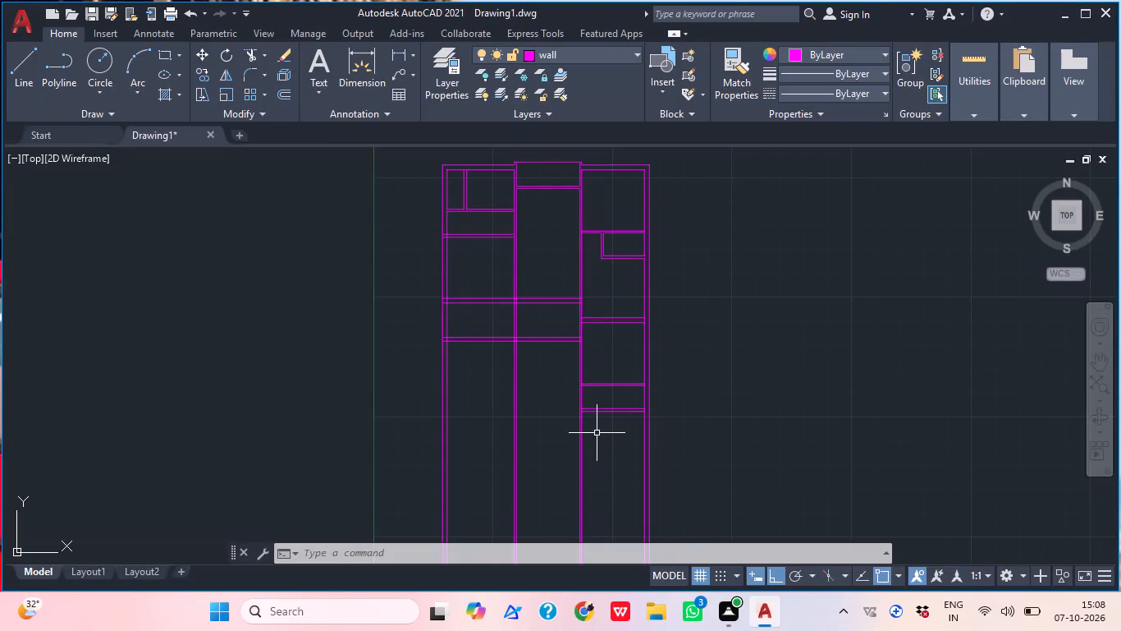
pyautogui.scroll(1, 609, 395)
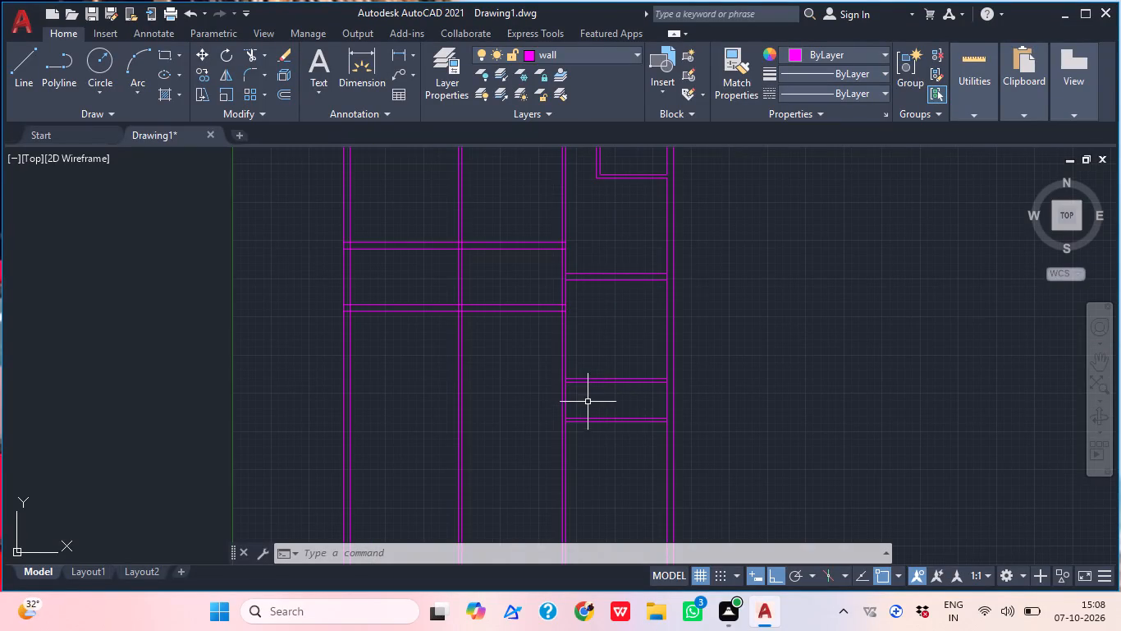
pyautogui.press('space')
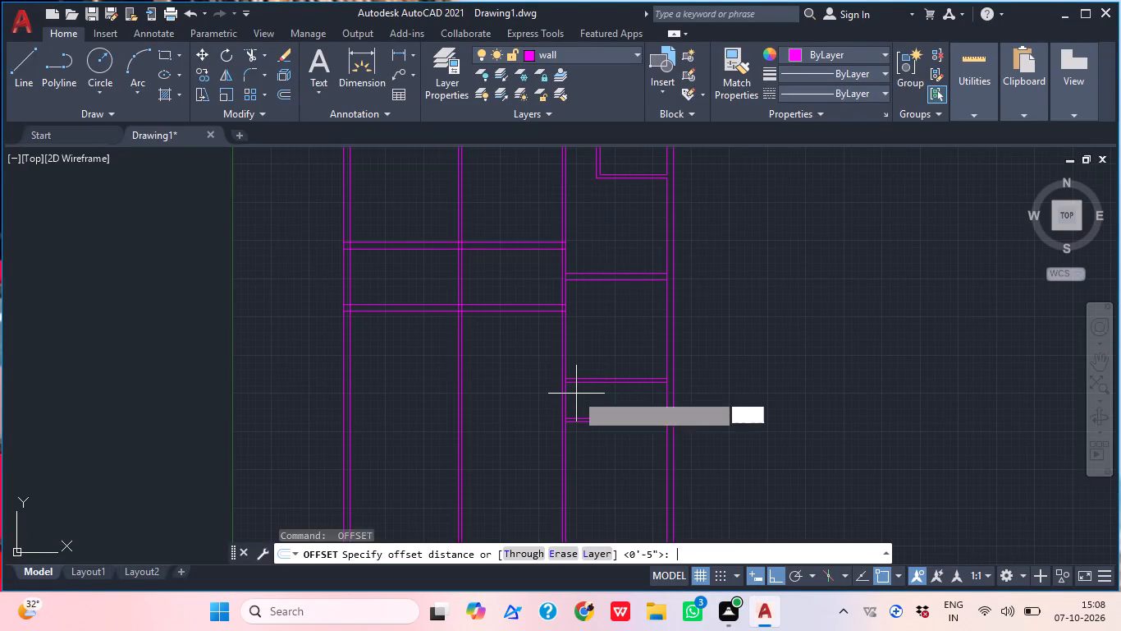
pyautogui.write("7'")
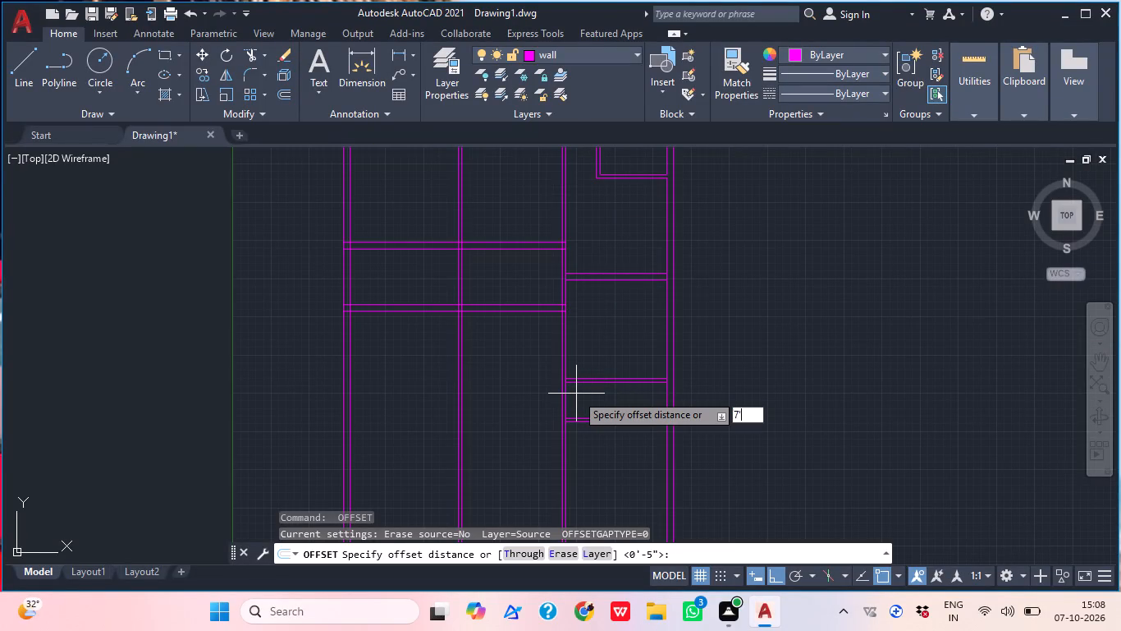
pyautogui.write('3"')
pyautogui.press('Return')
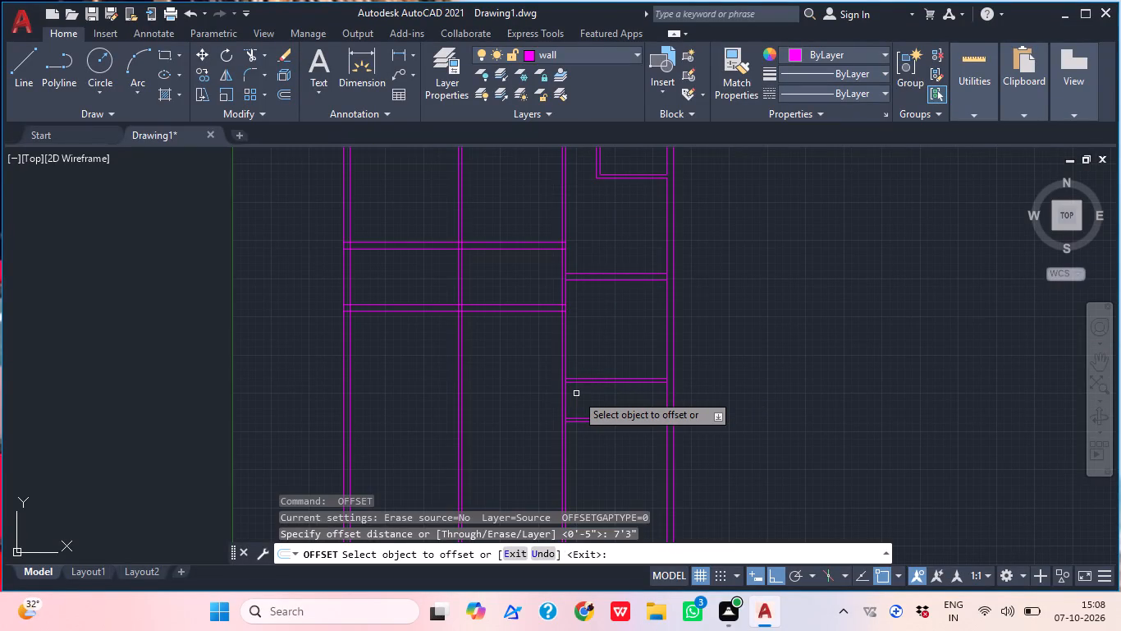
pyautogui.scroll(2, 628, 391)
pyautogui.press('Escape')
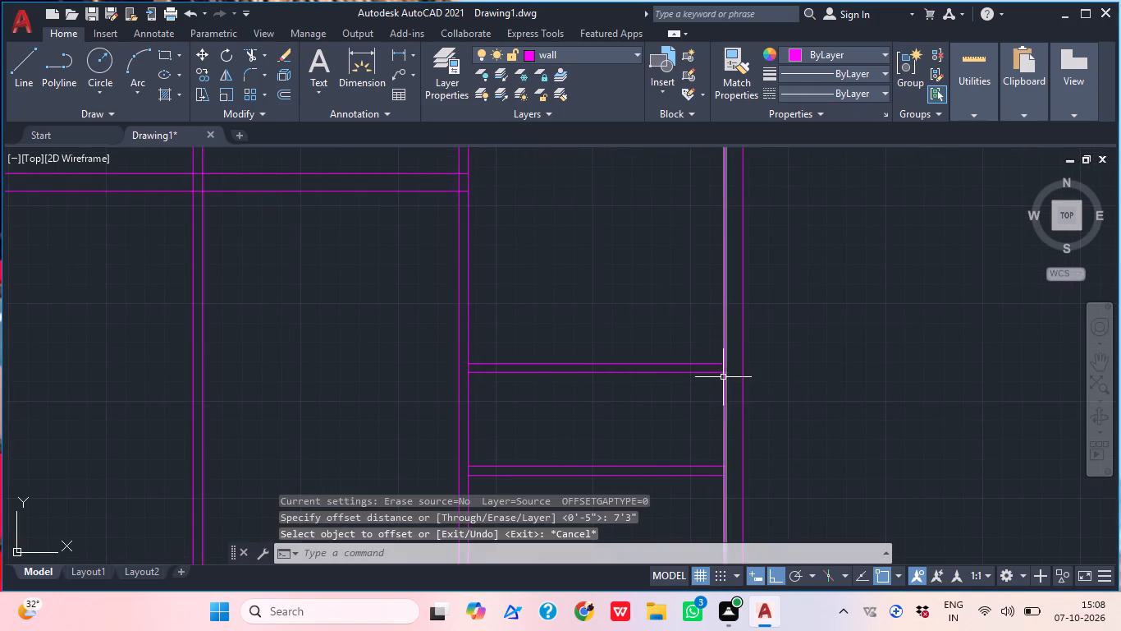
# Trim the right outer wall's inner line where the right bay's two lowest 4.5" horizontal partitions meet it.
pyautogui.press('t')
pyautogui.press('r')
pyautogui.press('space')
pyautogui.scroll(2, 735, 373)
pyautogui.click(716, 366)
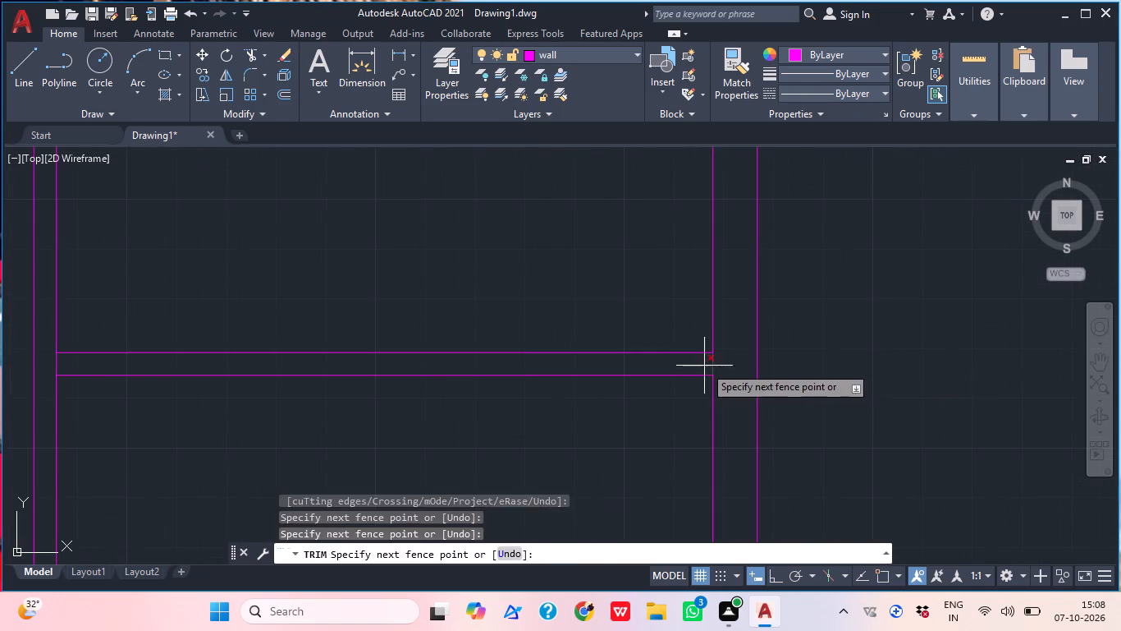
pyautogui.click(702, 366)
pyautogui.scroll(-4, 713, 357)
pyautogui.scroll(4, 707, 403)
pyautogui.click(759, 377)
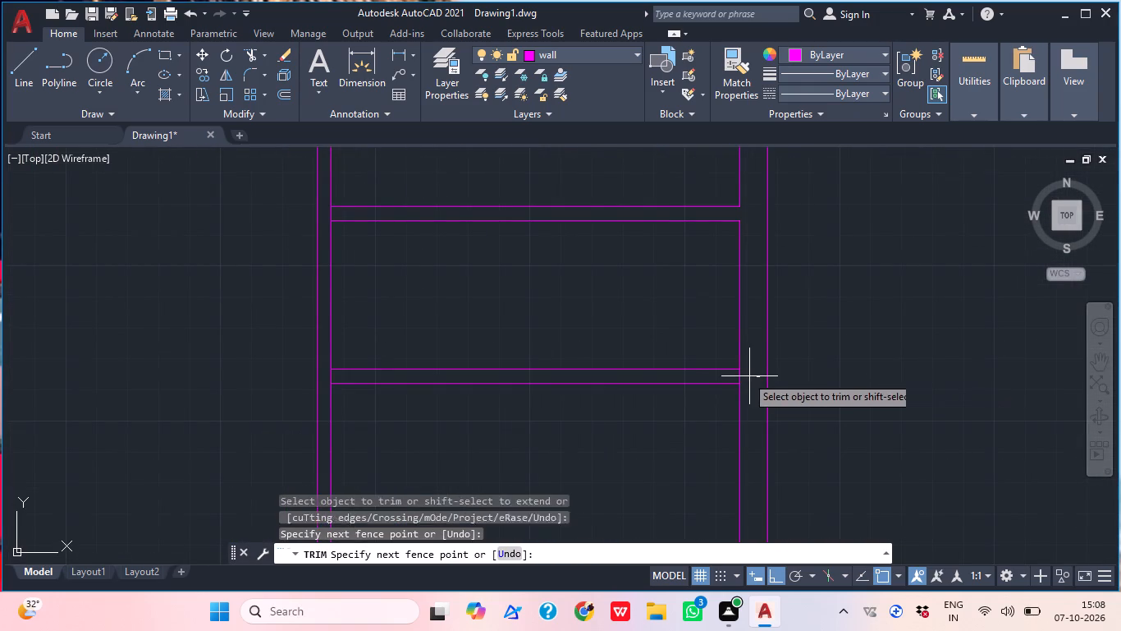
pyautogui.click(730, 373)
pyautogui.press('Escape')
# Offset the inner right wall segment between the right bay's two lowest partitions 7'3" to the left.
pyautogui.press('o')
pyautogui.press('space')
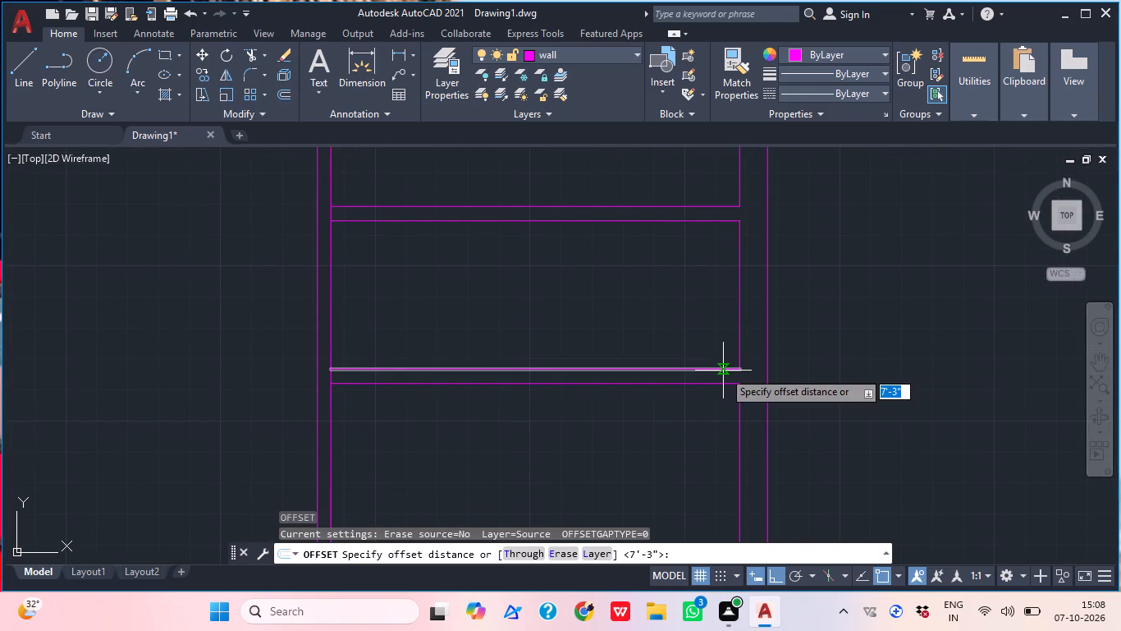
pyautogui.write("7'5")
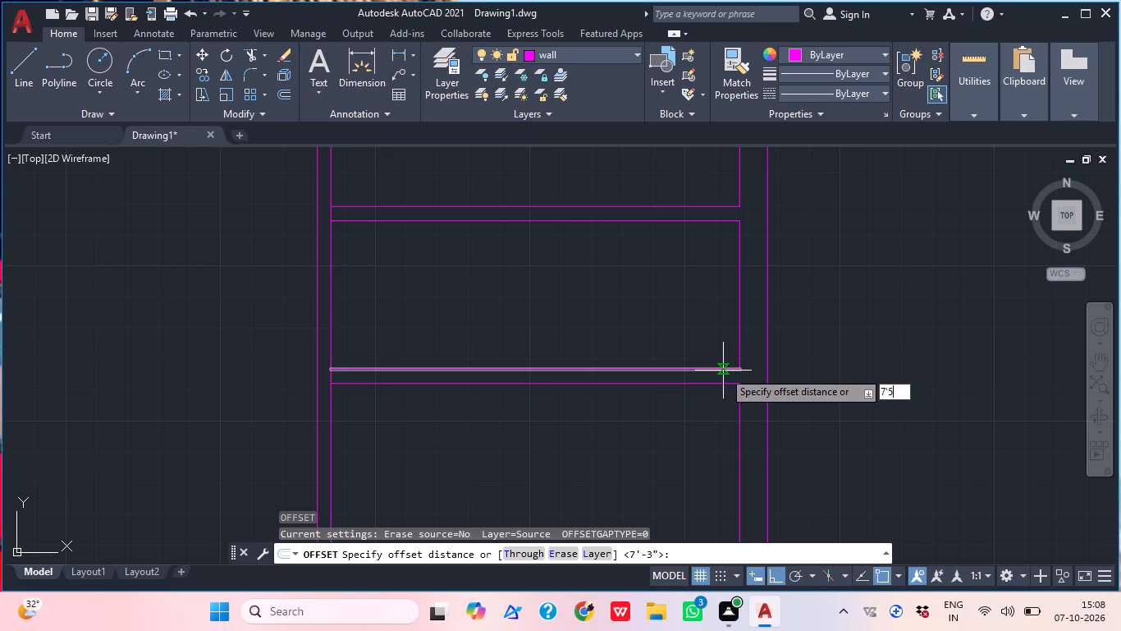
pyautogui.press('BackSpace')
pyautogui.write('3"')
pyautogui.press('Return')
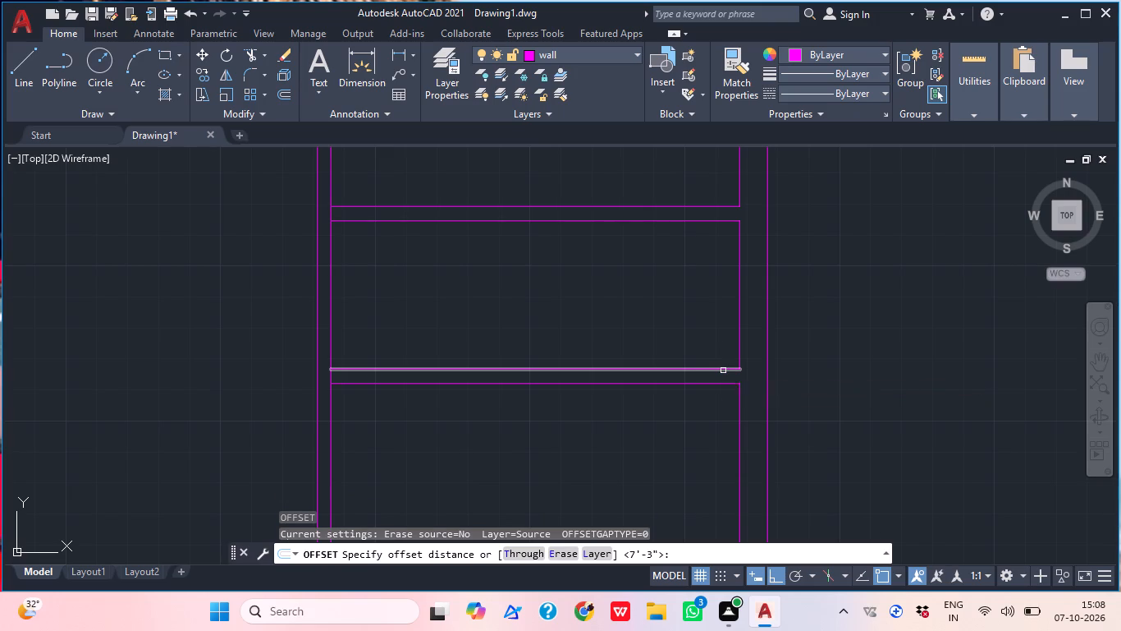
pyautogui.click(739, 319)
pyautogui.click(659, 318)
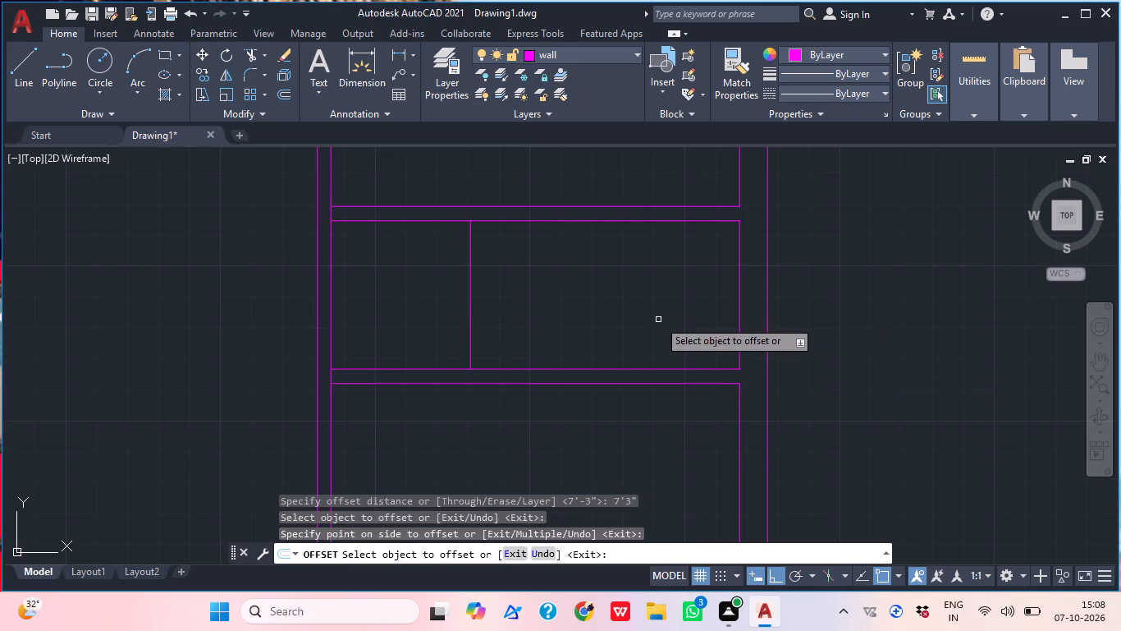
pyautogui.press('space')
# Offset the new vertical line between the two lowest partitions 4.5" to the left to form a vertical partition.
pyautogui.press('space')
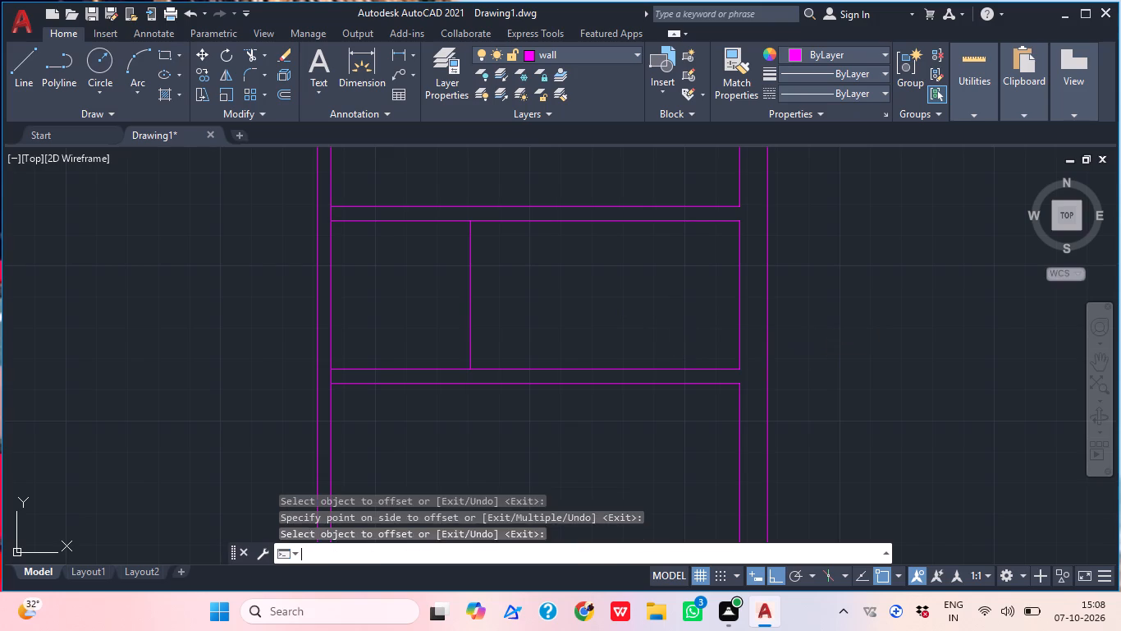
pyautogui.write('4.5"')
pyautogui.press('Return')
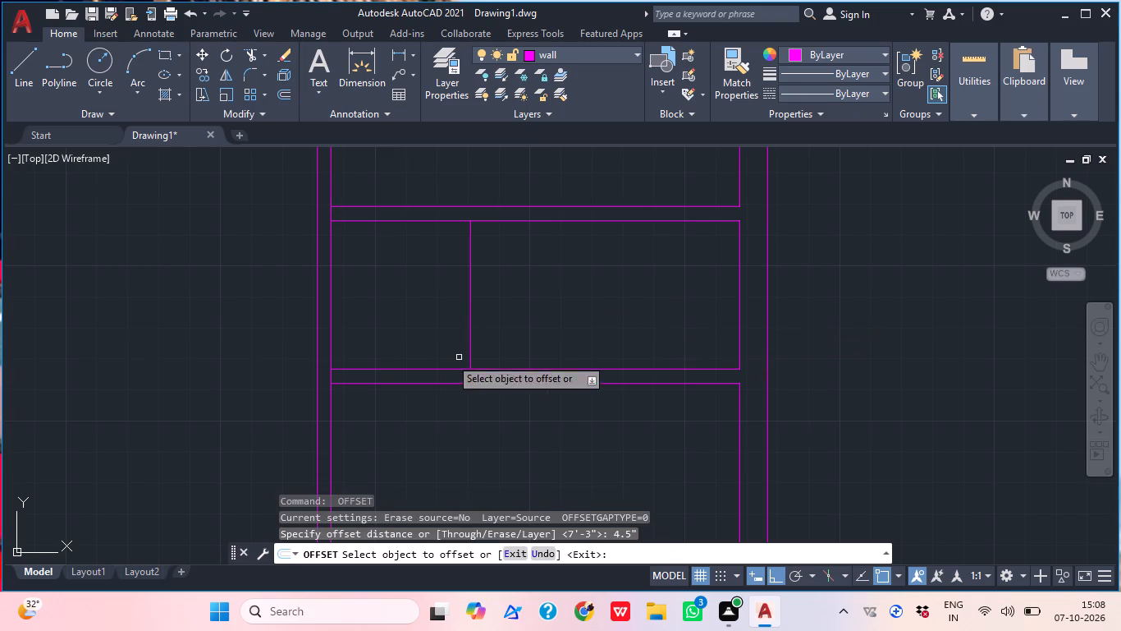
pyautogui.click(472, 311)
pyautogui.moveTo(445, 311); pyautogui.dragTo(454, 311)
pyautogui.click(489, 311)
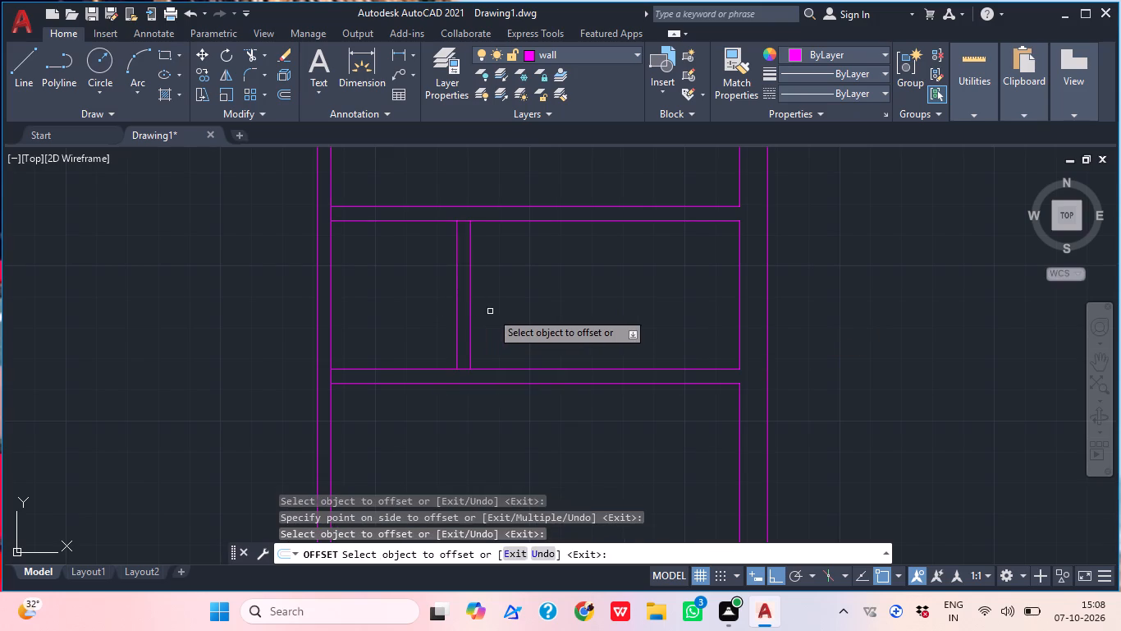
pyautogui.scroll(-3, 492, 311)
pyautogui.press('Escape')
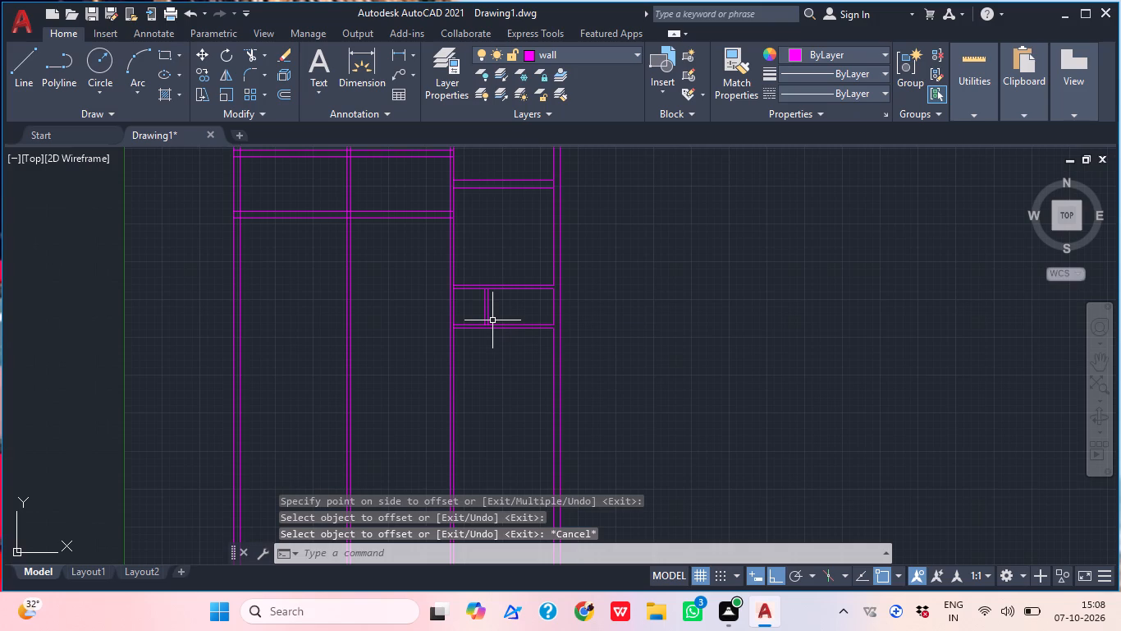
# Trim the upper line of the right bay's lowest partition between the bay's left wall and the new vertical partition.
pyautogui.write('tr')
pyautogui.press('space')
pyautogui.scroll(2, 459, 362)
pyautogui.moveTo(477, 332); pyautogui.dragTo(481, 315)
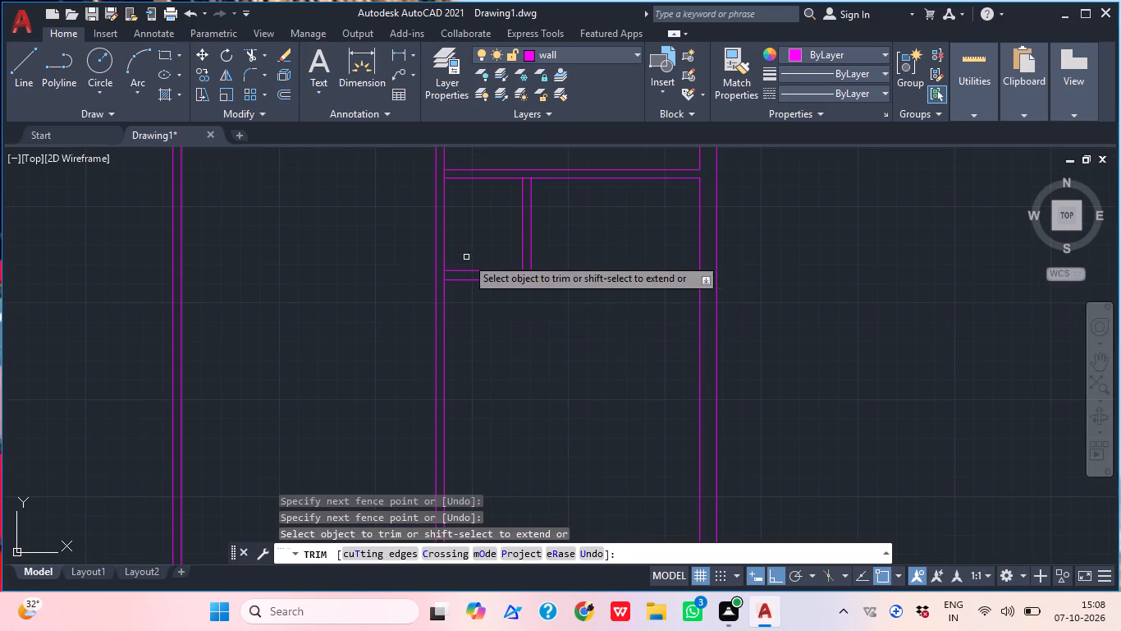
pyautogui.click(467, 256)
pyautogui.click(474, 273)
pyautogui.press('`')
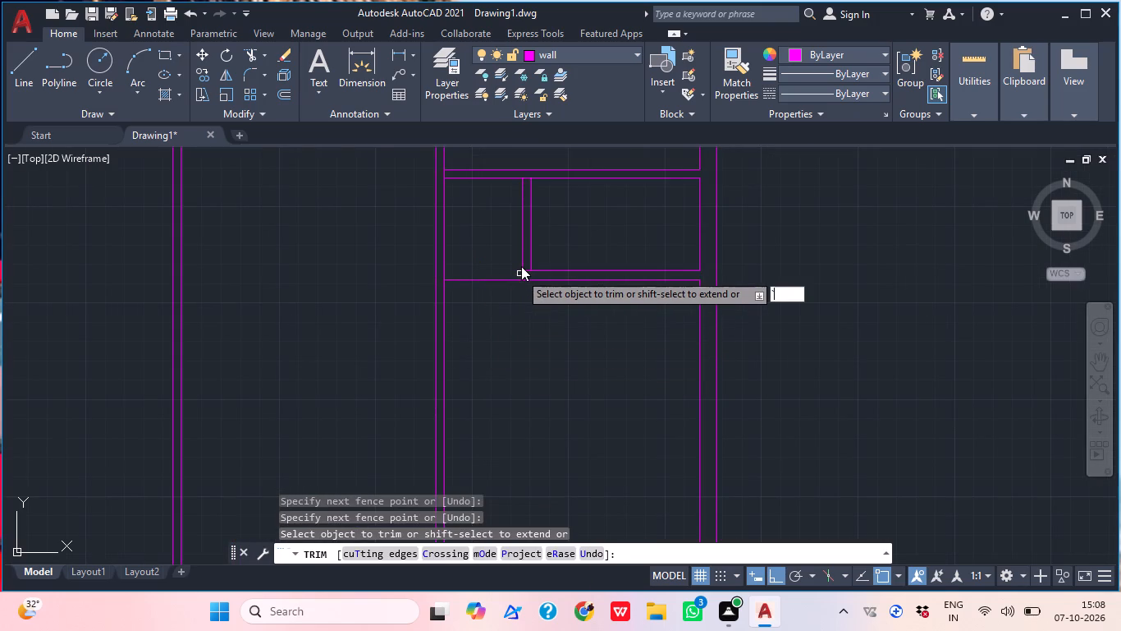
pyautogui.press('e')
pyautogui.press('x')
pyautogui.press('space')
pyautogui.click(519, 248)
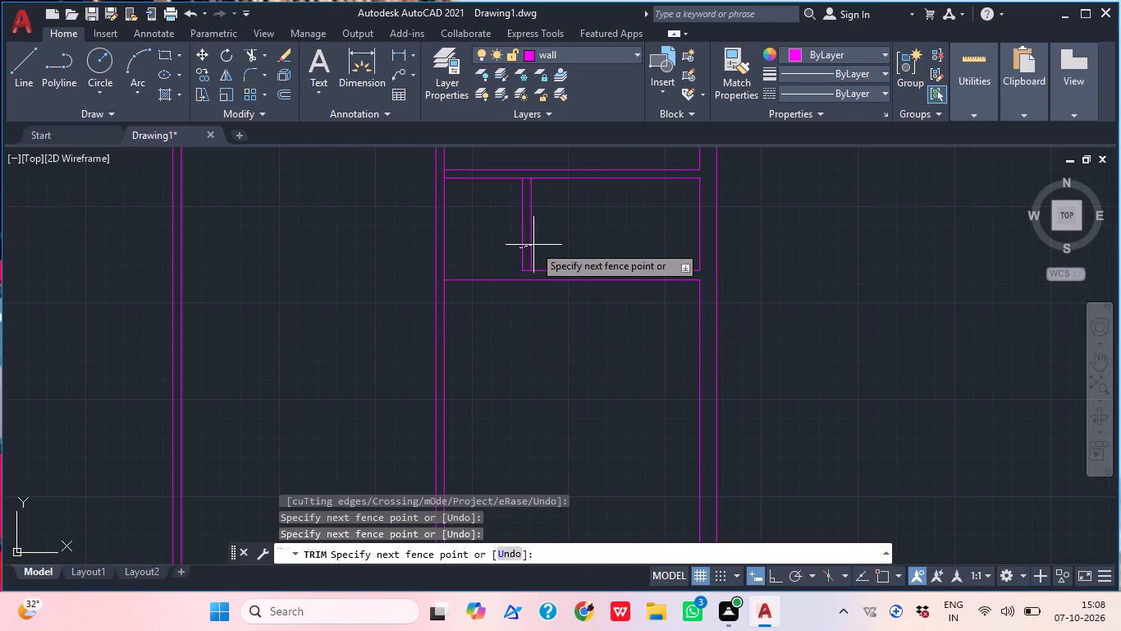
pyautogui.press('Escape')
# Extend both lines of the new vertical partition down to the lower line of the lowest horizontal partition.
pyautogui.press('e')
pyautogui.write('x')
pyautogui.press('space')
pyautogui.click(527, 254)
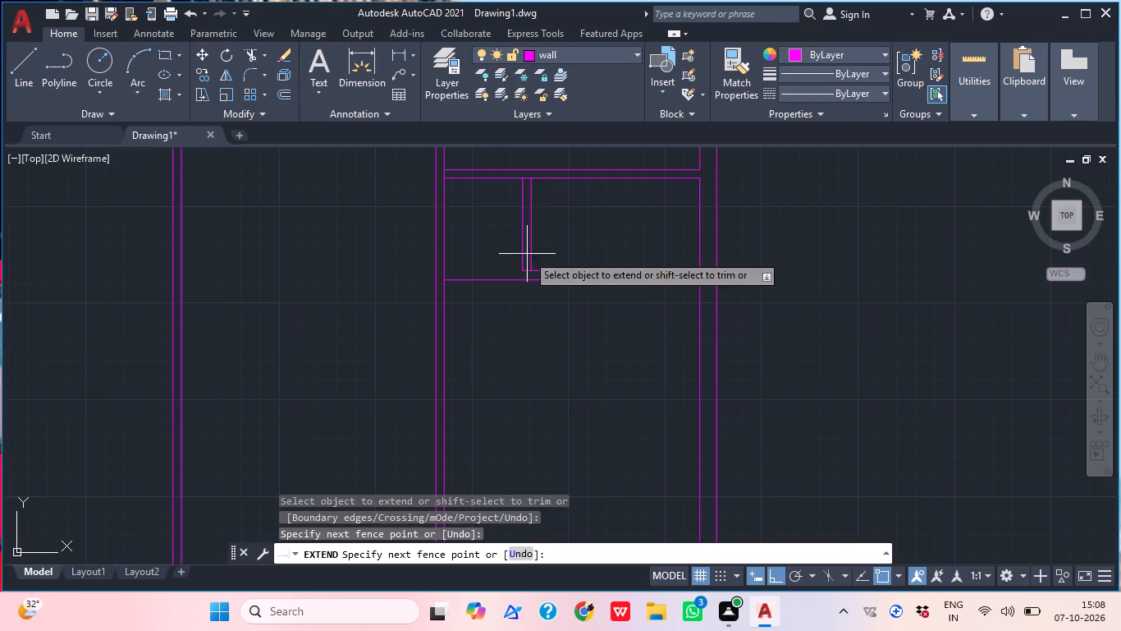
pyautogui.click(551, 250)
pyautogui.moveTo(546, 256); pyautogui.dragTo(533, 257)
pyautogui.click(504, 254)
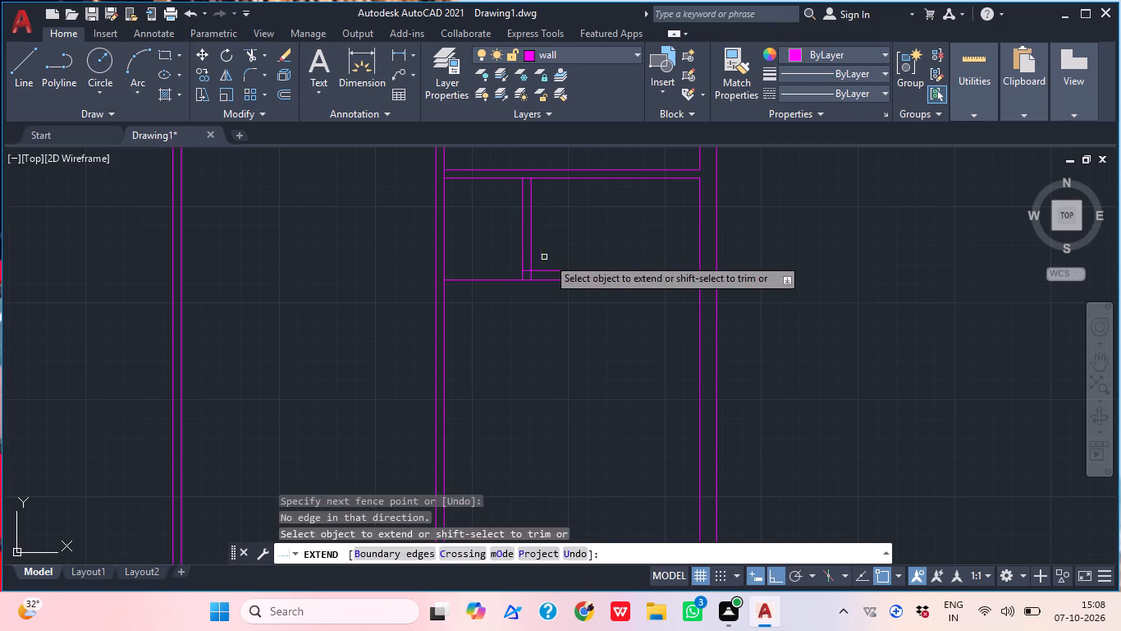
pyautogui.press('Escape')
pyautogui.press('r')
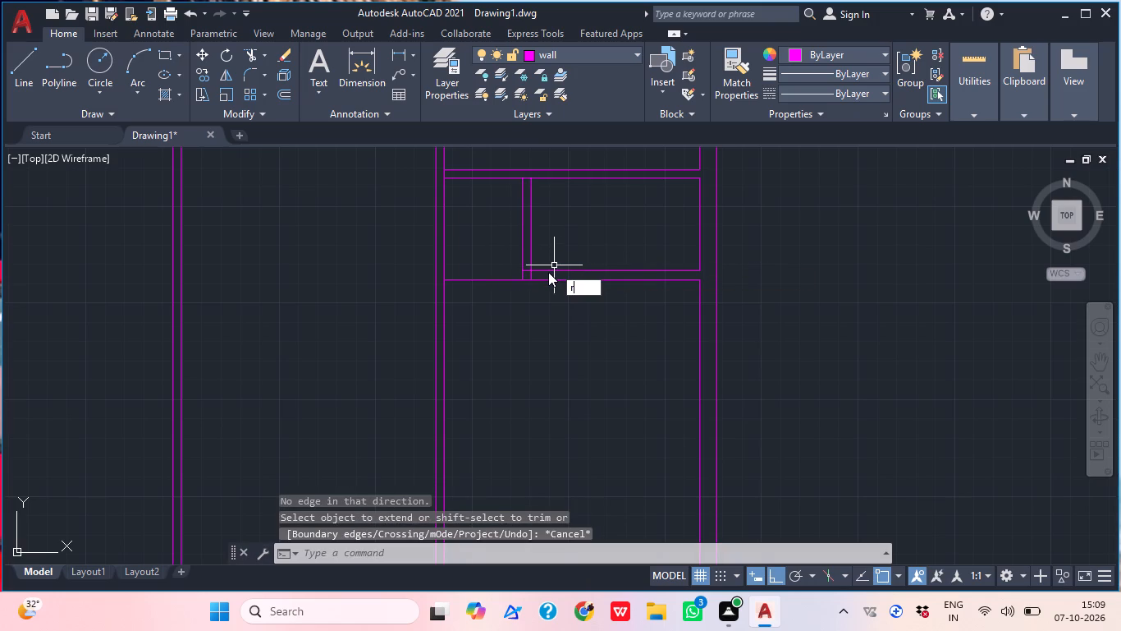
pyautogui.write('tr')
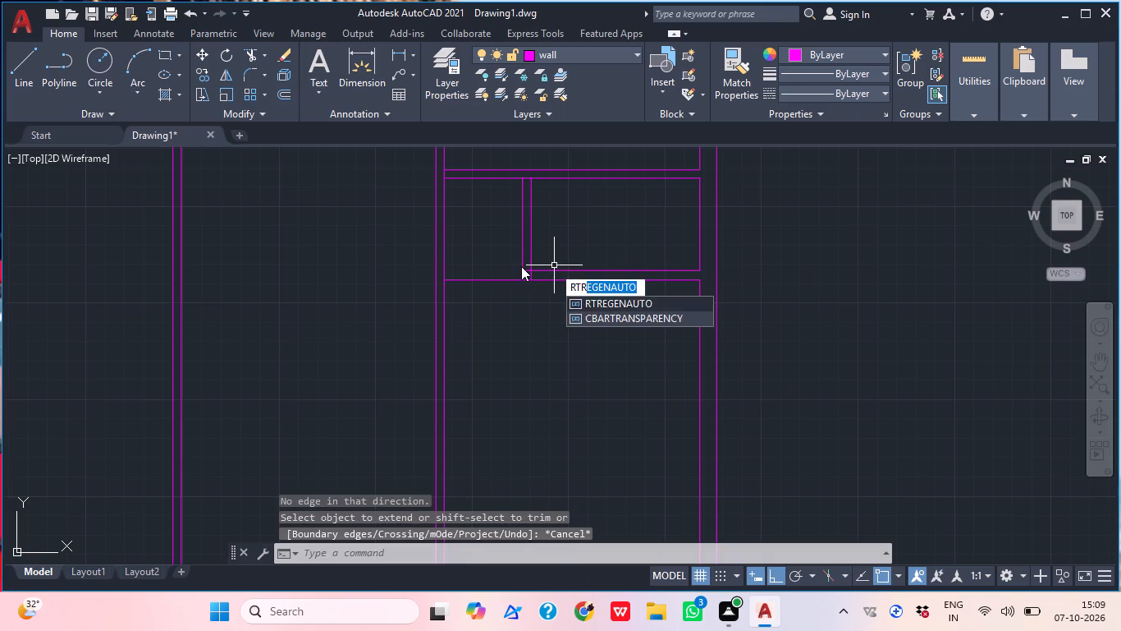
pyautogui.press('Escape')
# Trim the lower line of the right bay's lowest partition between the bay's left wall and the vertical partition.
pyautogui.write('tr')
pyautogui.press('space')
pyautogui.click(474, 279)
pyautogui.click(492, 306)
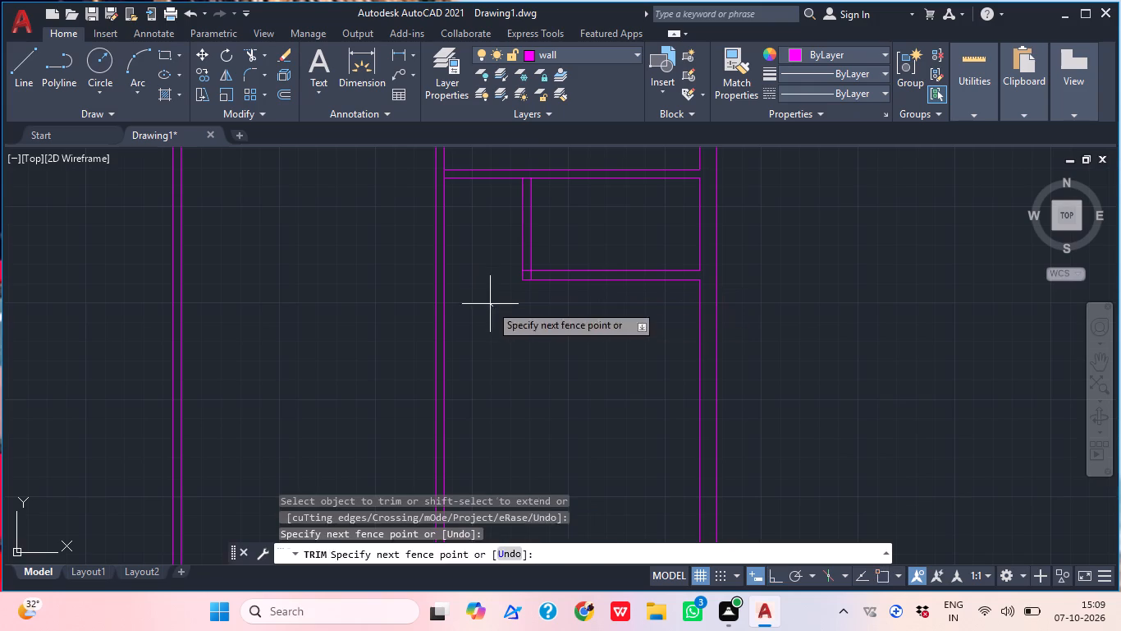
pyautogui.press('Escape')
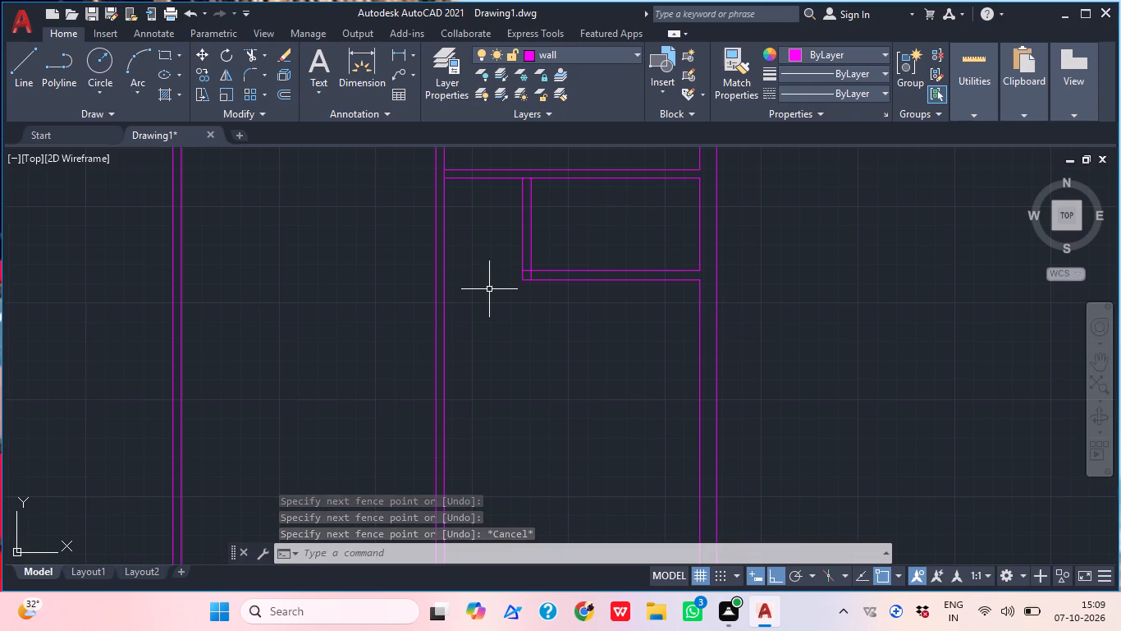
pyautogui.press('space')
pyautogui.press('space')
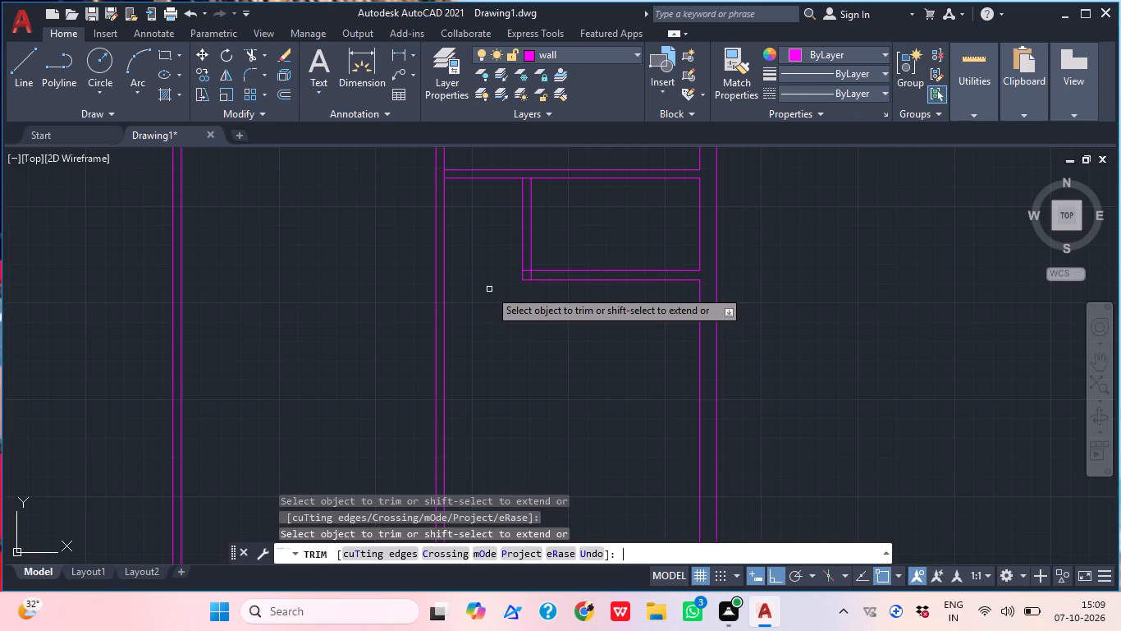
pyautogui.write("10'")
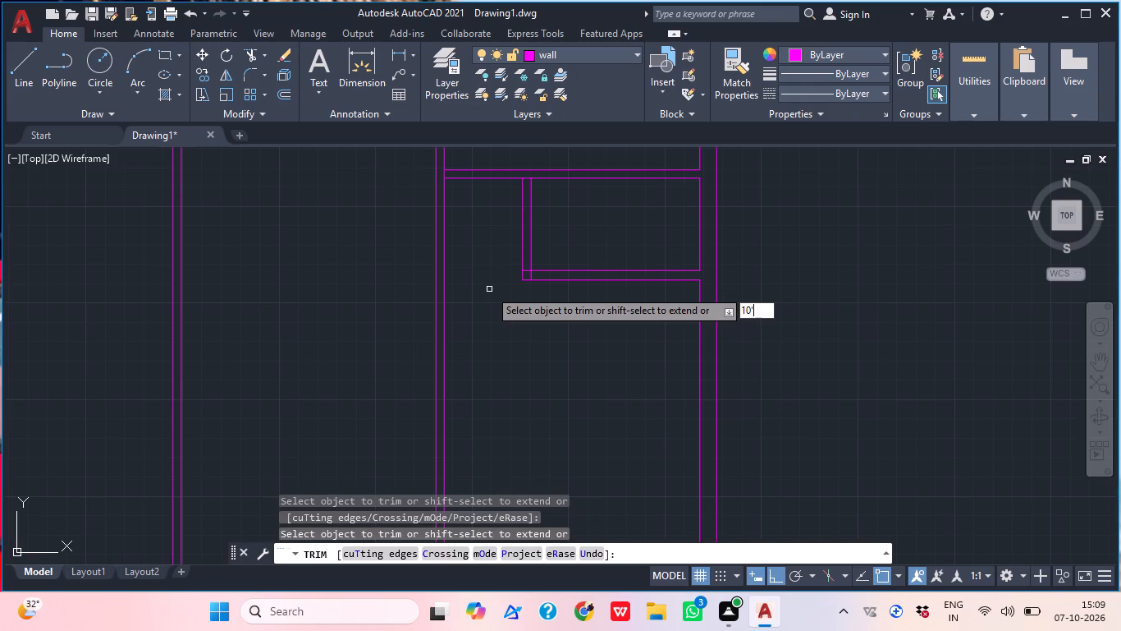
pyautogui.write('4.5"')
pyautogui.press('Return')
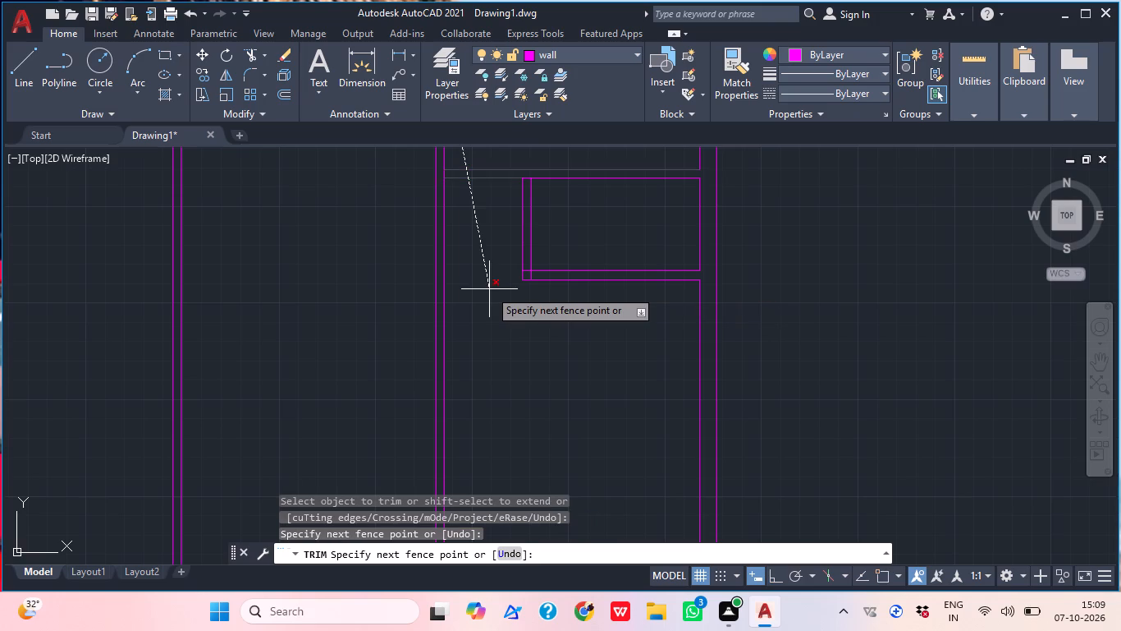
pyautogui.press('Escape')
# Offset the lower line of the right bay's lowest partition 10'4.5" downward.
pyautogui.scroll(-2, 491, 288)
pyautogui.moveTo(514, 291); pyautogui.dragTo(494, 287, button='middle')
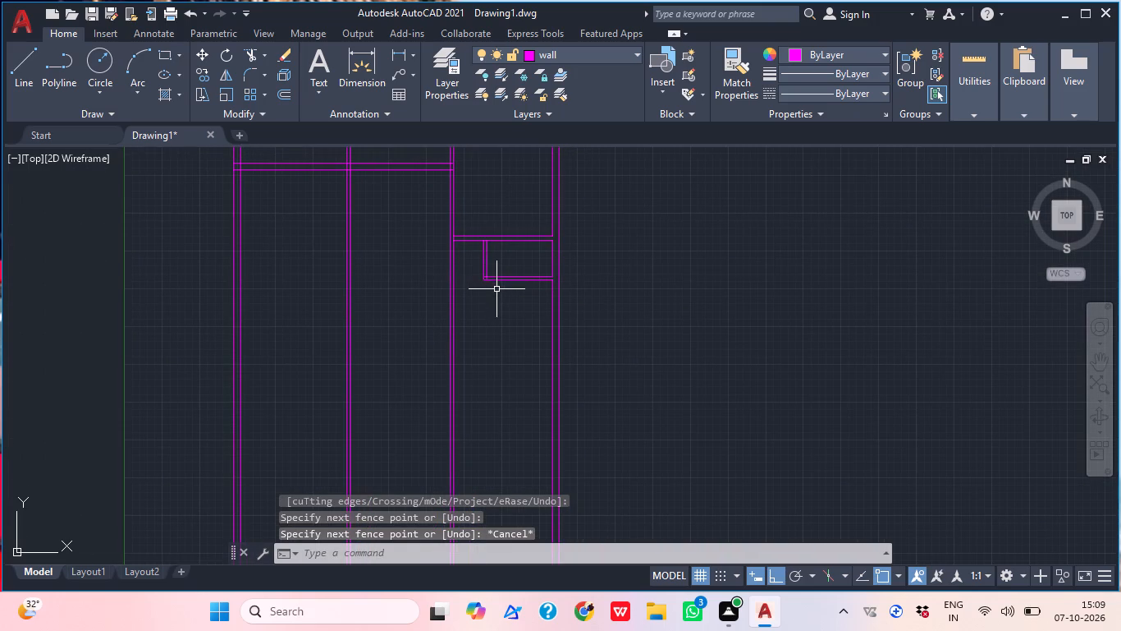
pyautogui.press('o')
pyautogui.press('space')
pyautogui.press('1')
pyautogui.press('0')
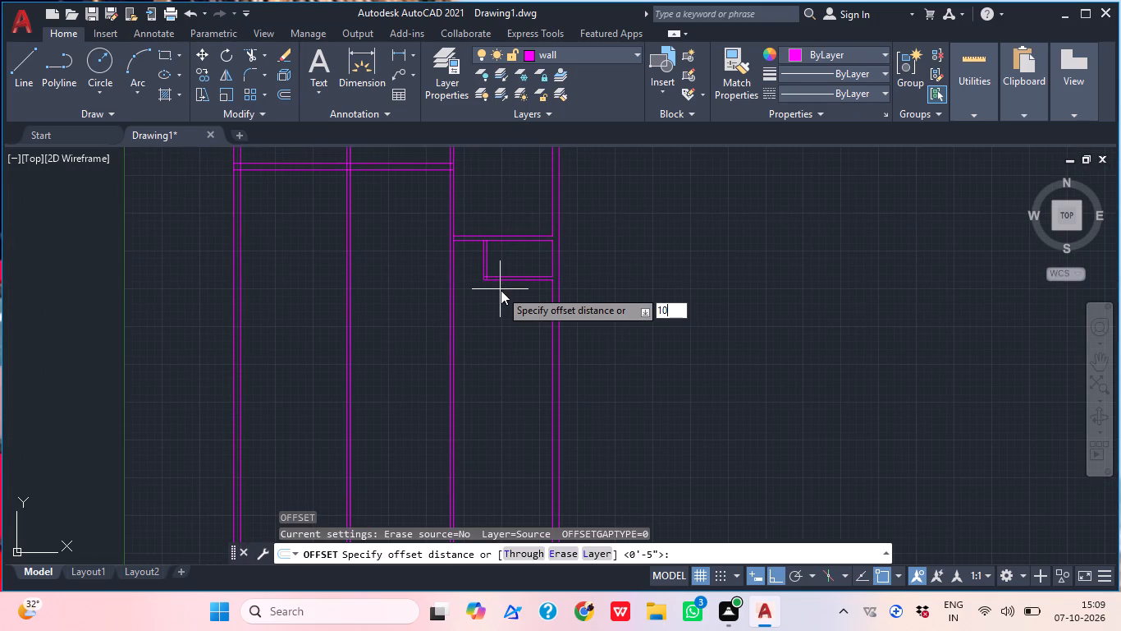
pyautogui.press(';')
pyautogui.press('BackSpace')
pyautogui.write('\'4.5"')
pyautogui.press('Return')
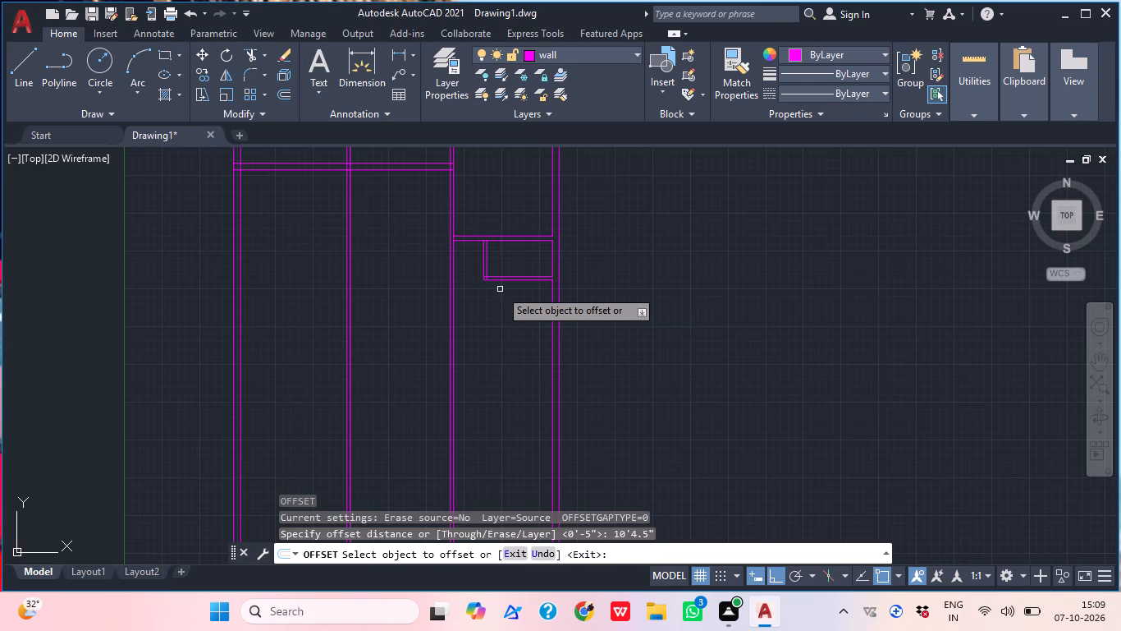
pyautogui.scroll(2, 506, 263)
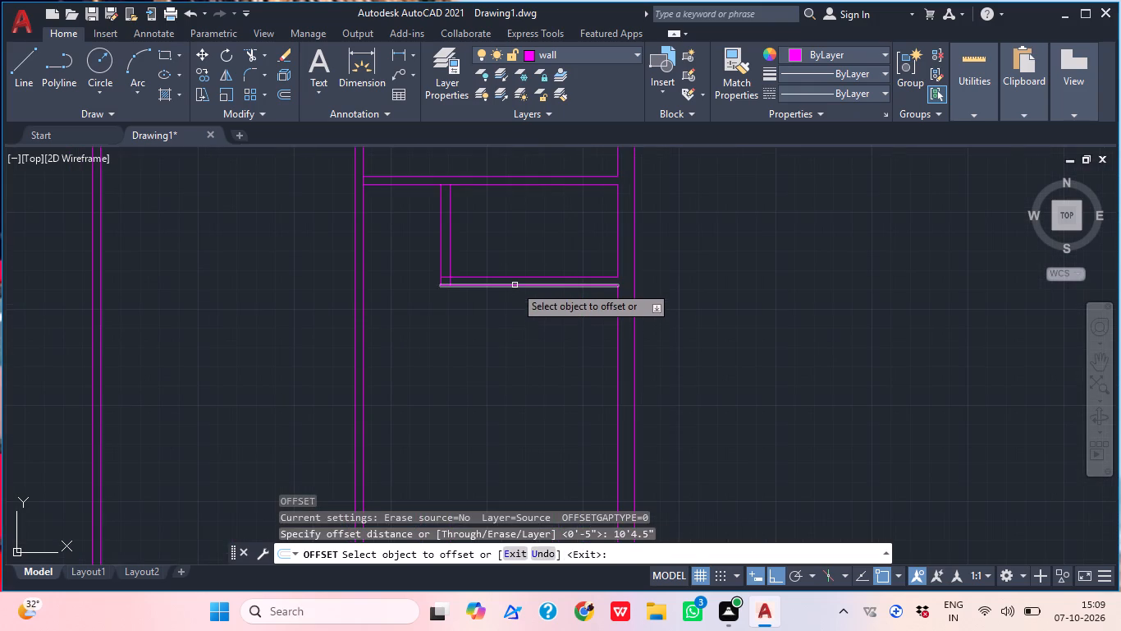
pyautogui.click(515, 285)
pyautogui.click(521, 360)
pyautogui.scroll(-3, 524, 329)
pyautogui.scroll(3, 535, 385)
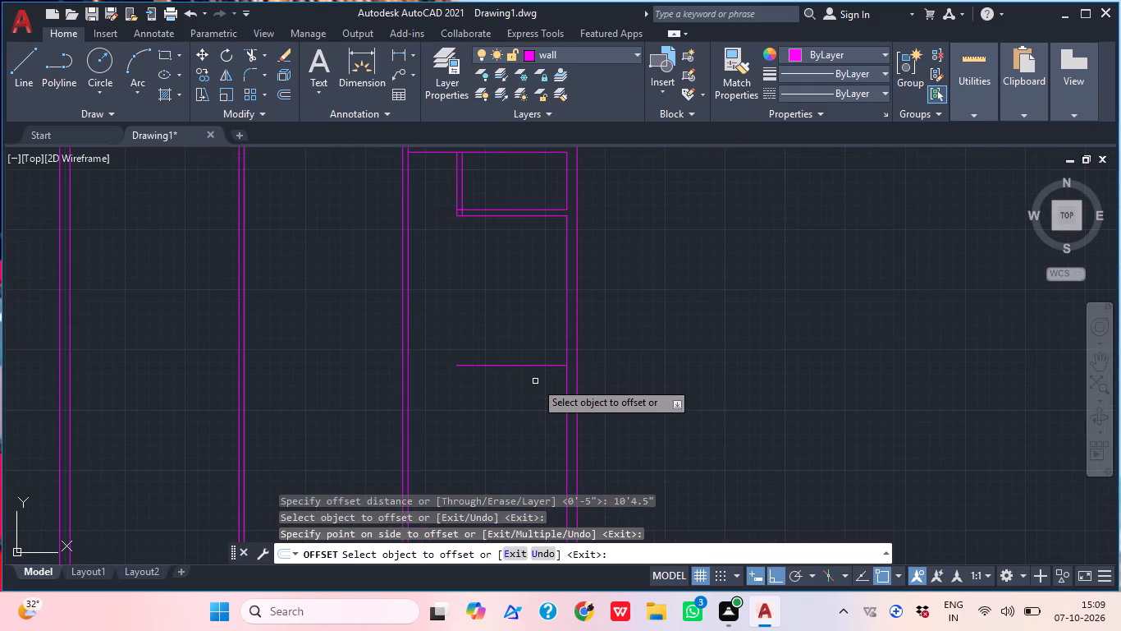
pyautogui.press('space')
# Offset the right bay's new lowest horizontal line 9" downward to form a thick wall.
pyautogui.press('space')
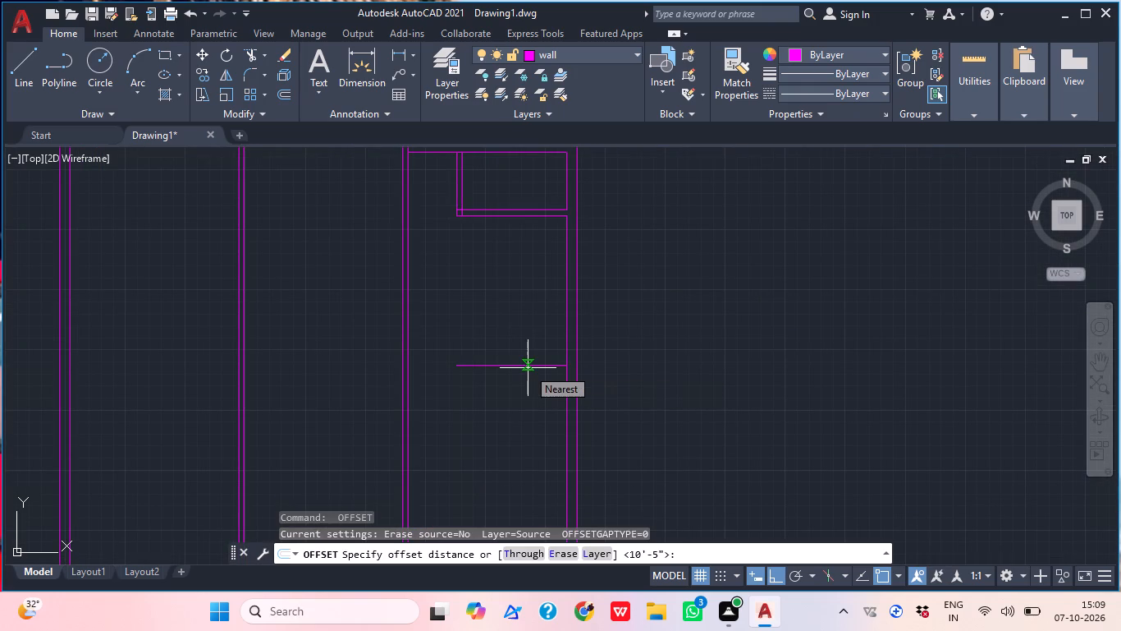
pyautogui.write('9"')
pyautogui.press('Return')
pyautogui.click(522, 364)
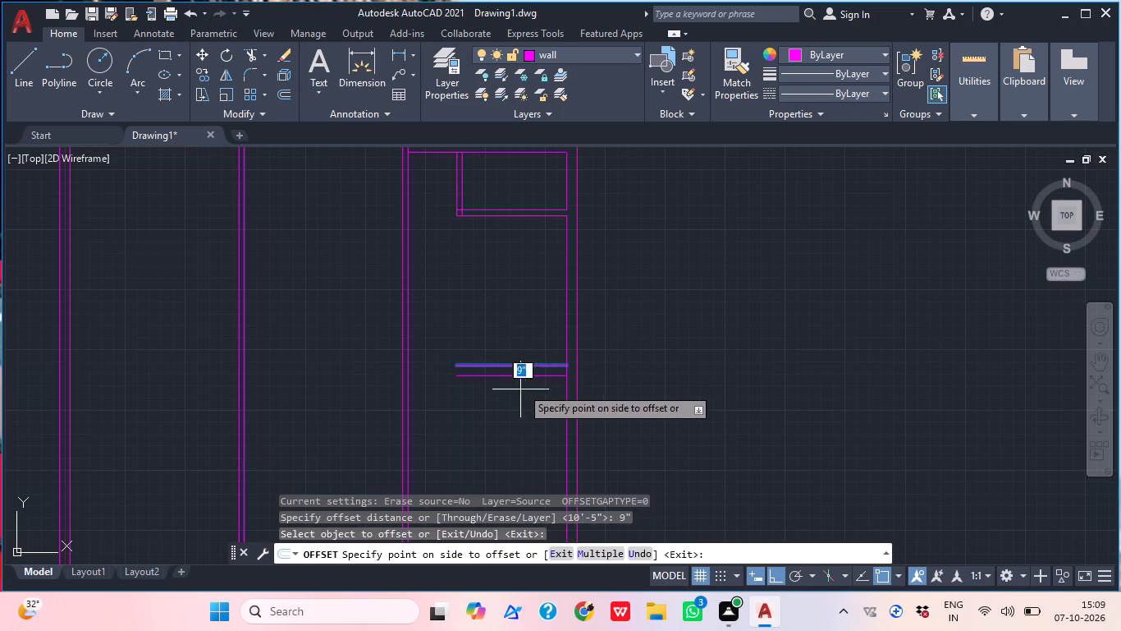
pyautogui.click(505, 414)
pyautogui.press('Escape')
# Extend both lines of the right bay's new lowest thick wall to the bay's left wall.
pyautogui.press('e')
pyautogui.write('x')
pyautogui.press('space')
pyautogui.moveTo(522, 401); pyautogui.dragTo(515, 396)
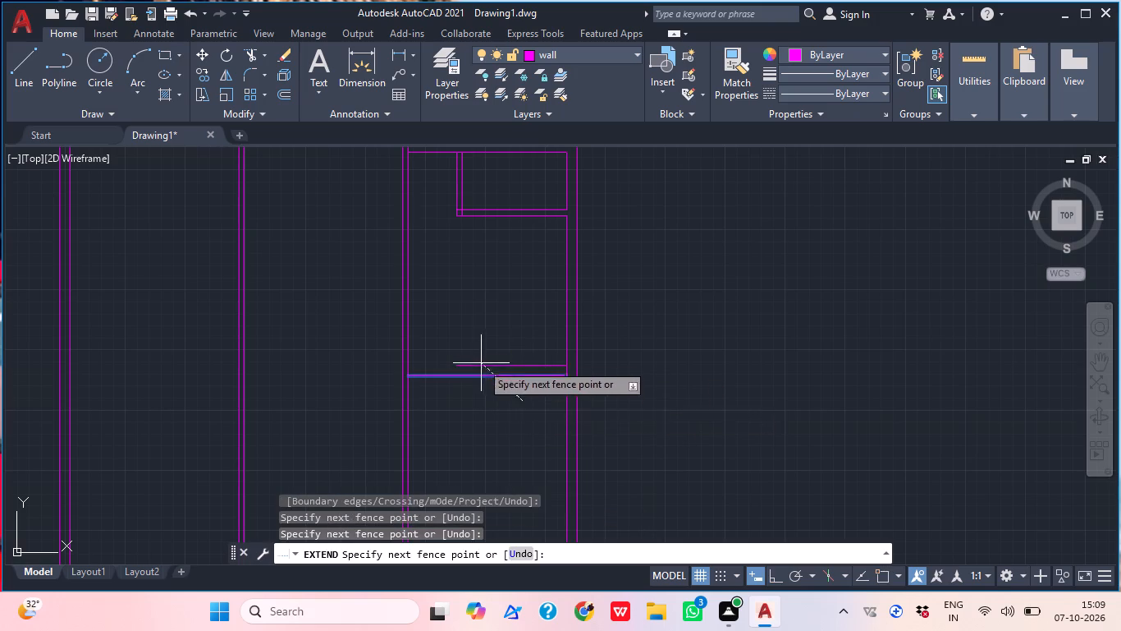
pyautogui.click(474, 343)
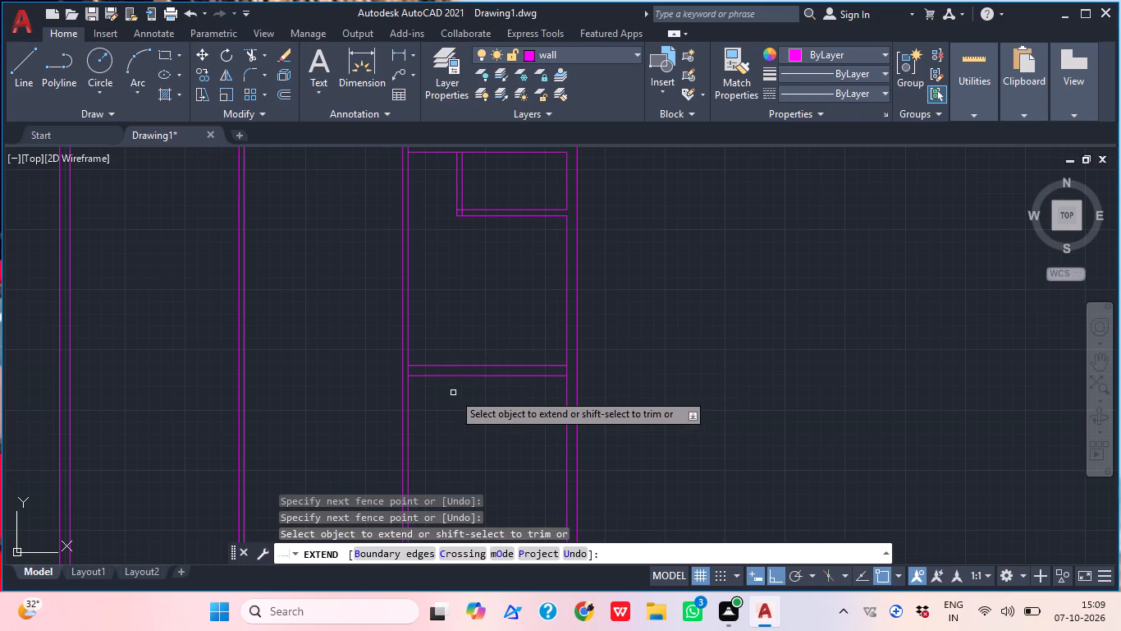
pyautogui.press('Escape')
# Extend both lines of the lowest thick wall through to the outer line of the plan's right exterior wall.
pyautogui.scroll(-1, 489, 296)
pyautogui.moveTo(489, 297); pyautogui.dragTo(504, 336, button='middle')
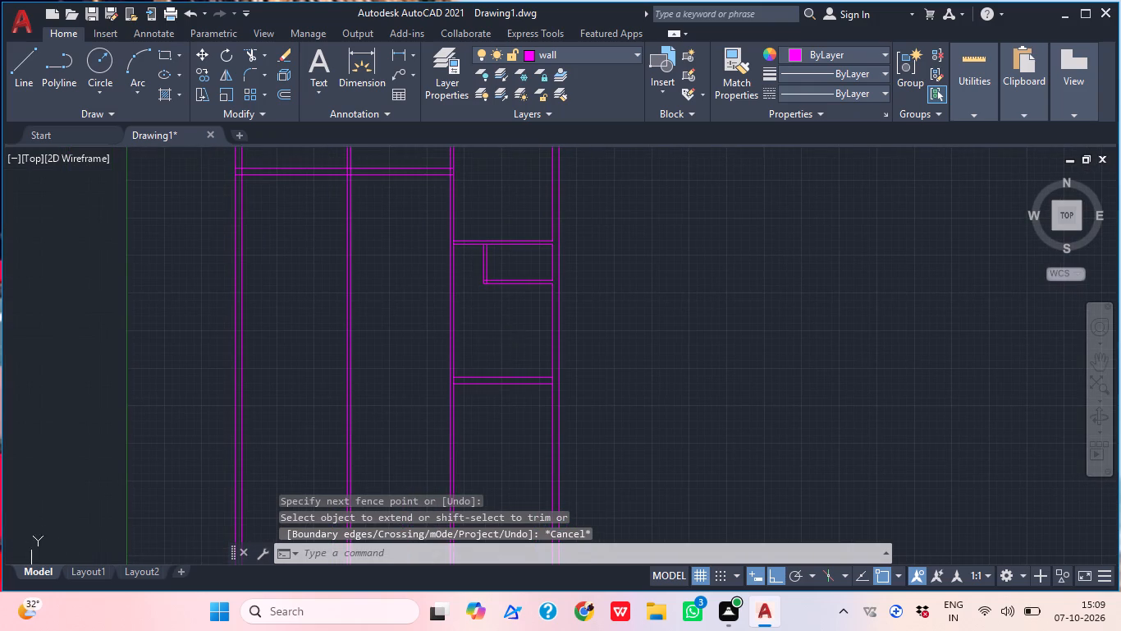
pyautogui.press('r')
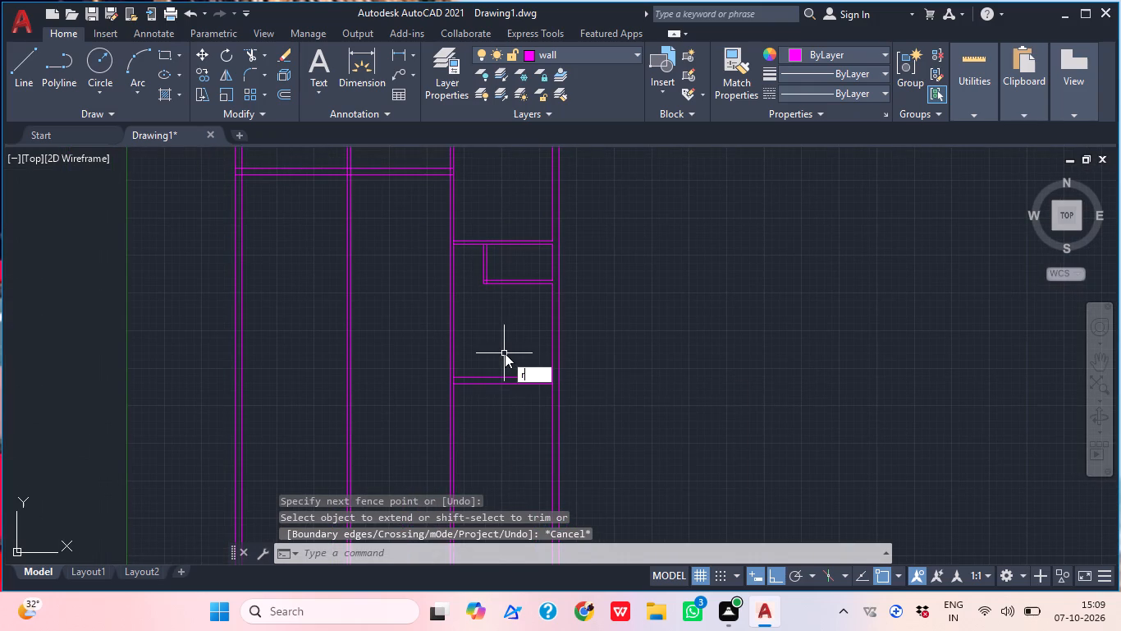
pyautogui.press('Escape')
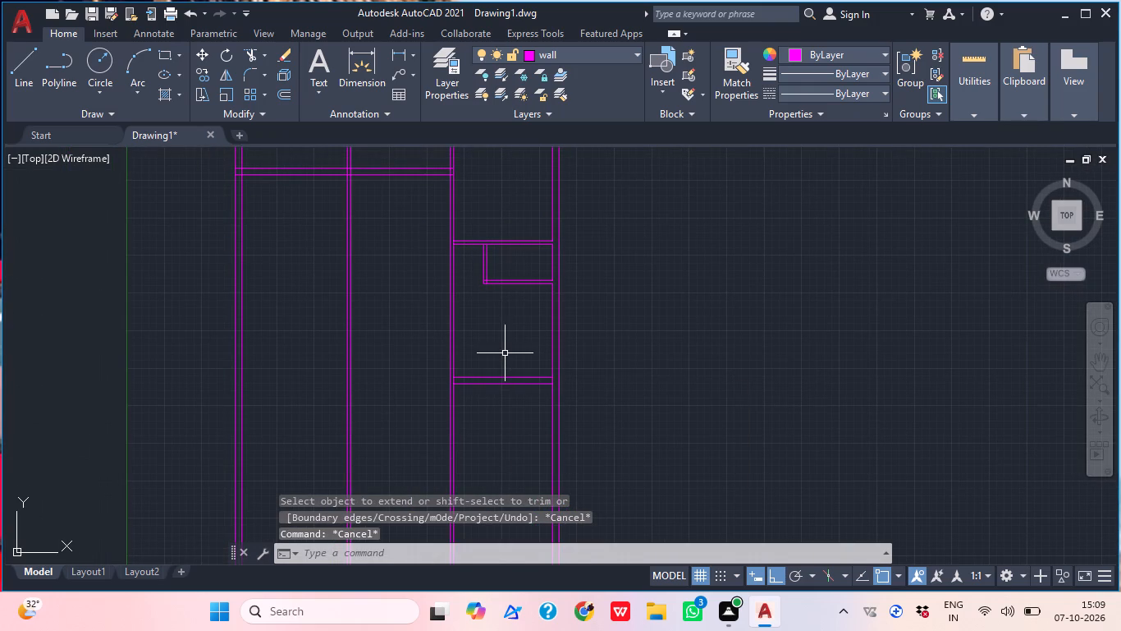
pyautogui.press('Escape')
pyautogui.press('e')
pyautogui.press('x')
pyautogui.press('space')
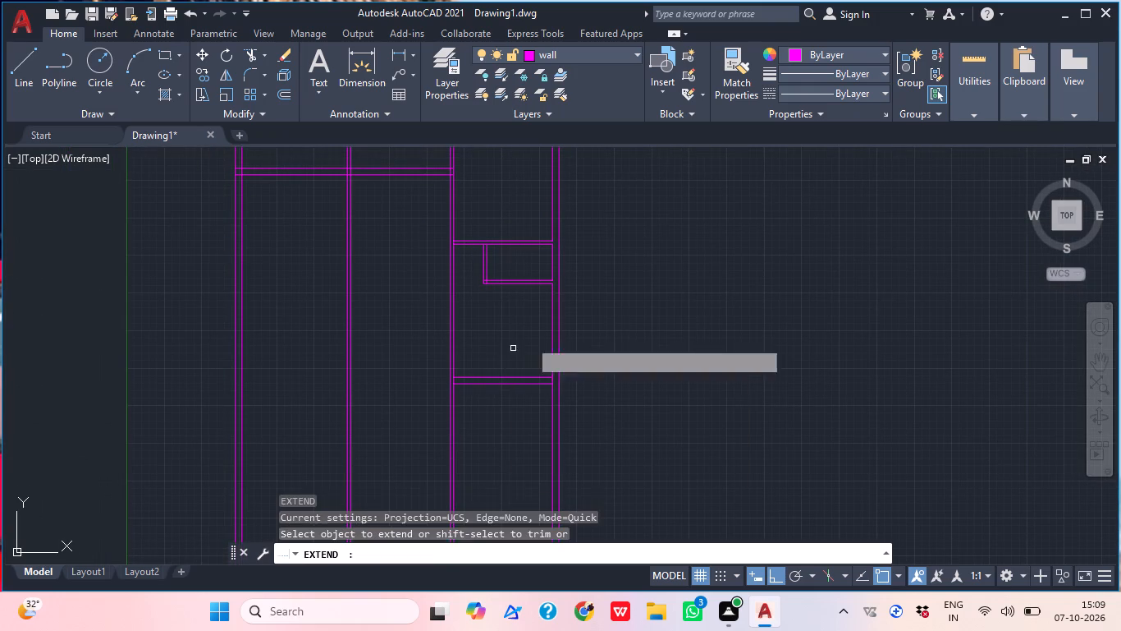
pyautogui.click(535, 396)
pyautogui.click(540, 363)
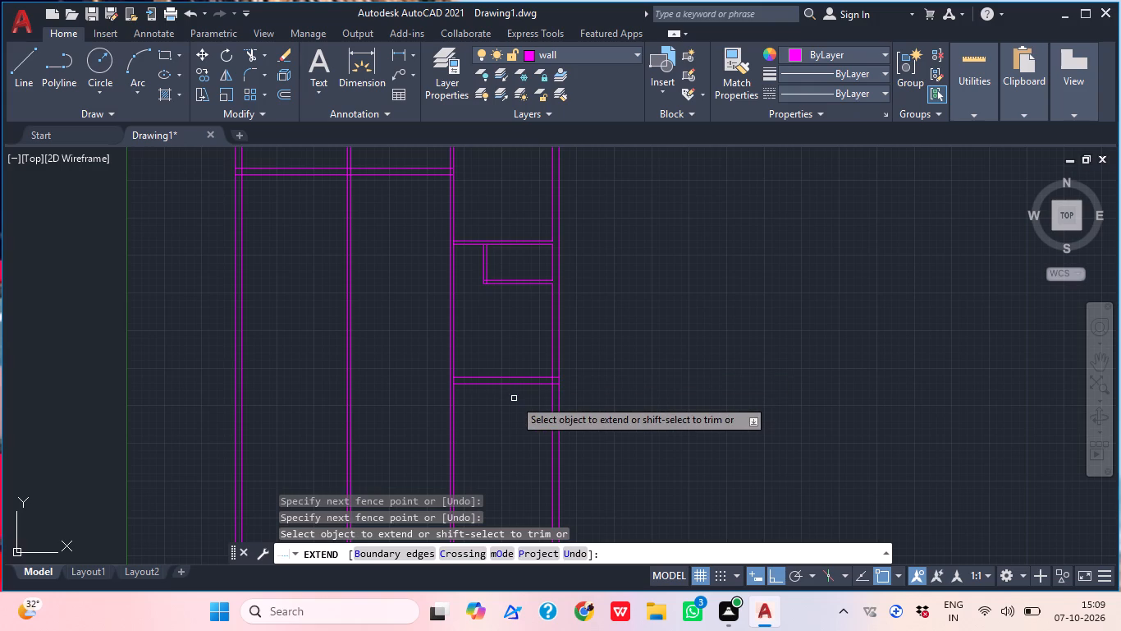
# Extend both lines of the lowest thick wall across the middle and left bays to the left exterior wall's outer line.
pyautogui.click(502, 431)
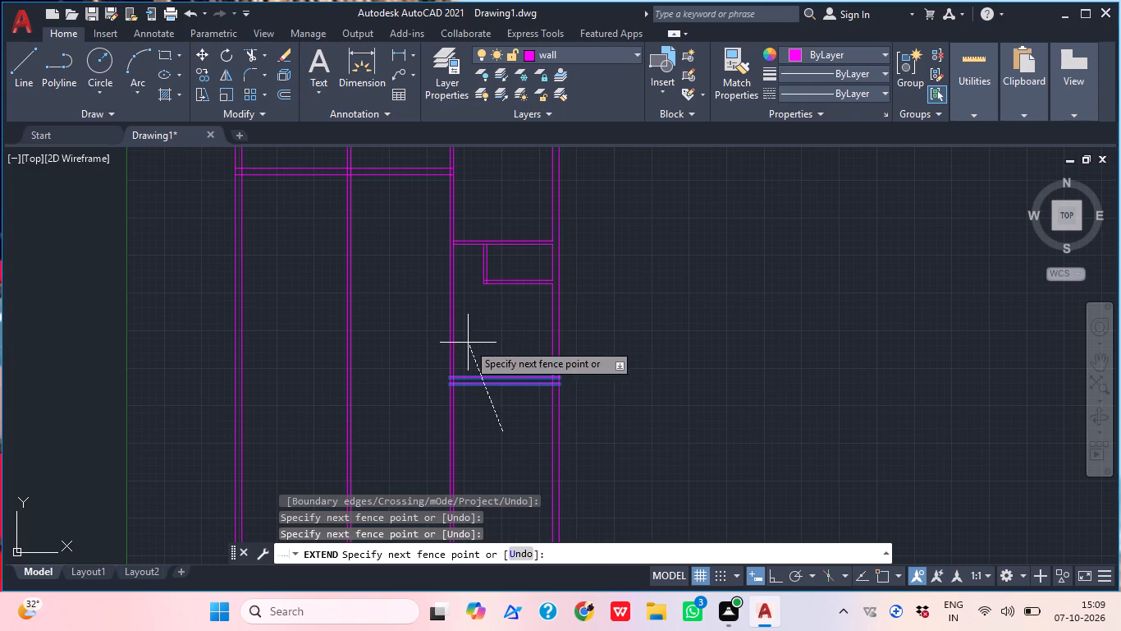
pyautogui.click(468, 343)
pyautogui.moveTo(496, 427); pyautogui.dragTo(496, 416)
pyautogui.click(459, 337)
pyautogui.click(419, 401)
pyautogui.click(391, 326)
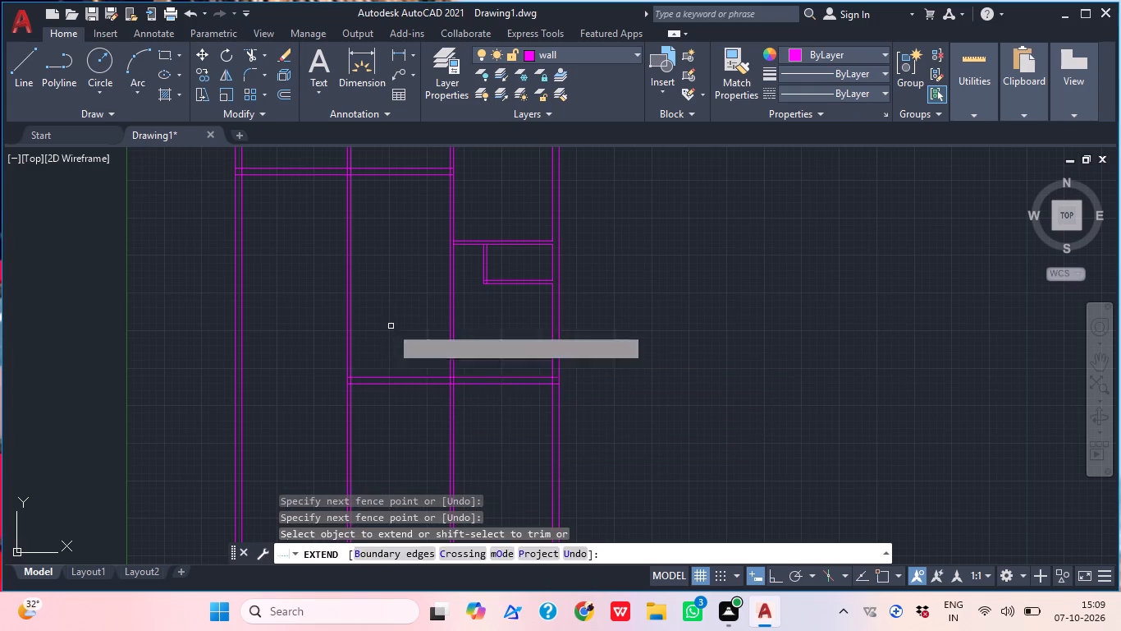
pyautogui.moveTo(381, 419); pyautogui.dragTo(381, 407)
pyautogui.click(380, 331)
pyautogui.click(304, 394)
pyautogui.click(281, 337)
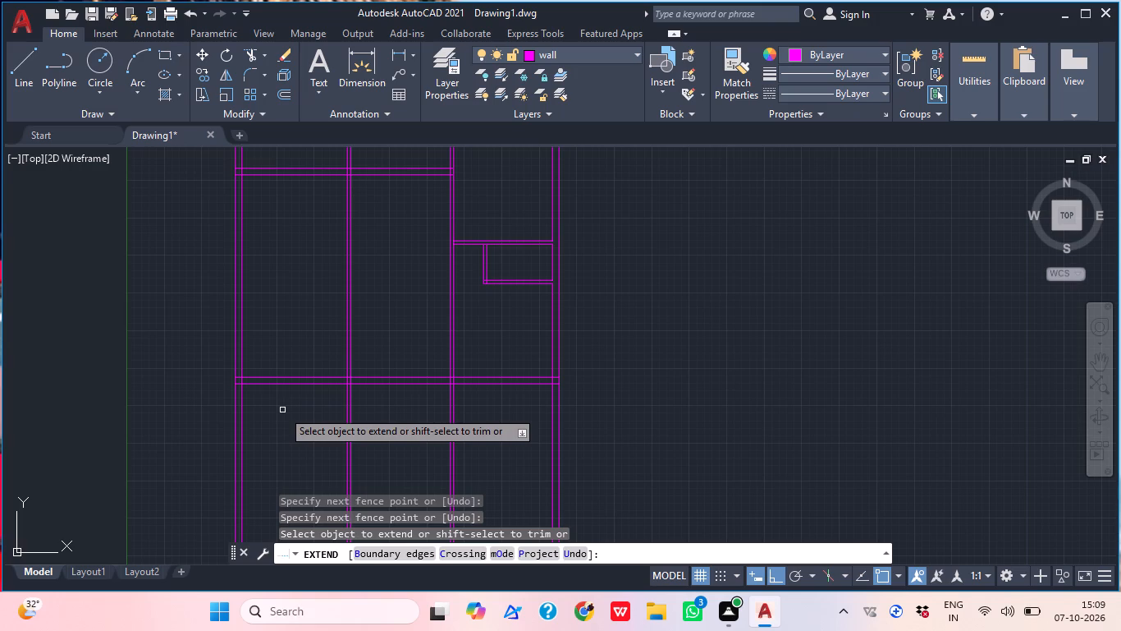
pyautogui.press('Escape')
# Trim all the vertical wall lines that project below the new bottom wall.
pyautogui.write('tr')
pyautogui.press('space')
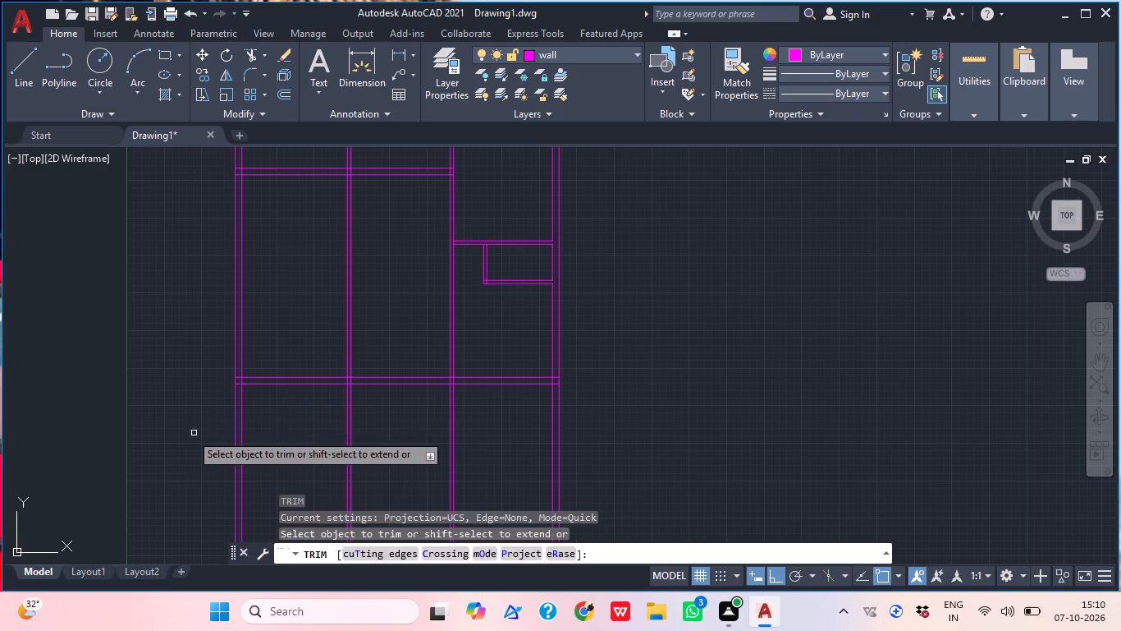
pyautogui.click(178, 435)
pyautogui.click(612, 444)
pyautogui.press('Escape')
# Offset the lower line of the lowest partition spanning the left and middle bays 7' downward.
pyautogui.scroll(-2, 478, 379)
pyautogui.moveTo(476, 371); pyautogui.dragTo(500, 418, button='middle')
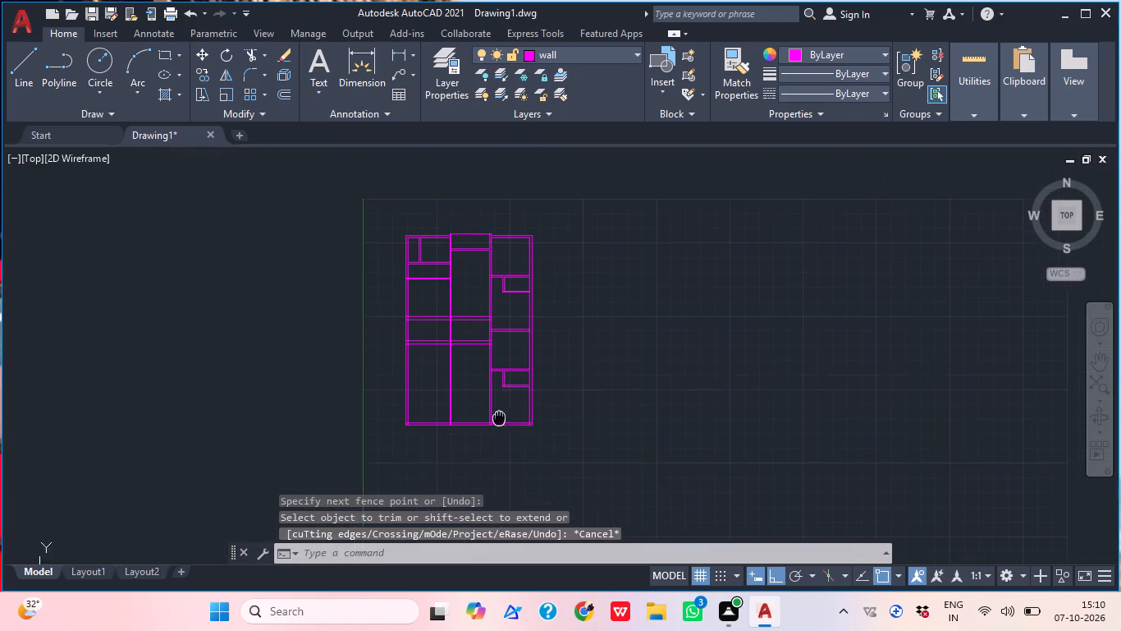
pyautogui.moveTo(500, 418); pyautogui.dragTo(502, 420, button='middle')
pyautogui.scroll(1, 464, 362)
pyautogui.moveTo(464, 362); pyautogui.dragTo(464, 407, button='middle')
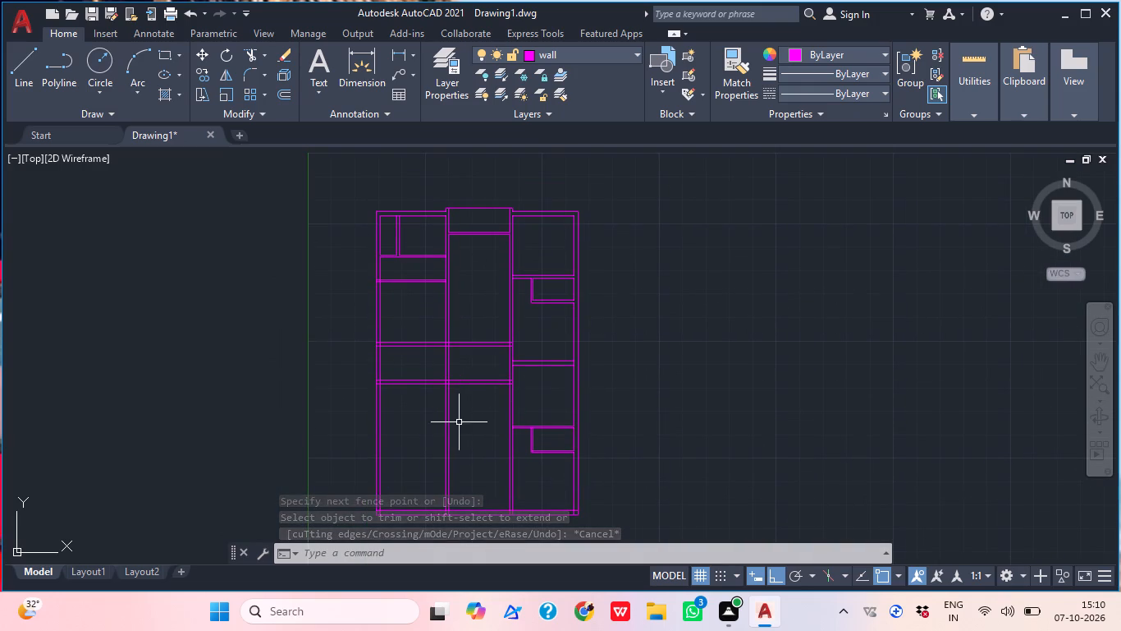
pyautogui.scroll(1, 391, 422)
pyautogui.moveTo(398, 421); pyautogui.dragTo(420, 408, button='middle')
pyautogui.press('o')
pyautogui.press('space')
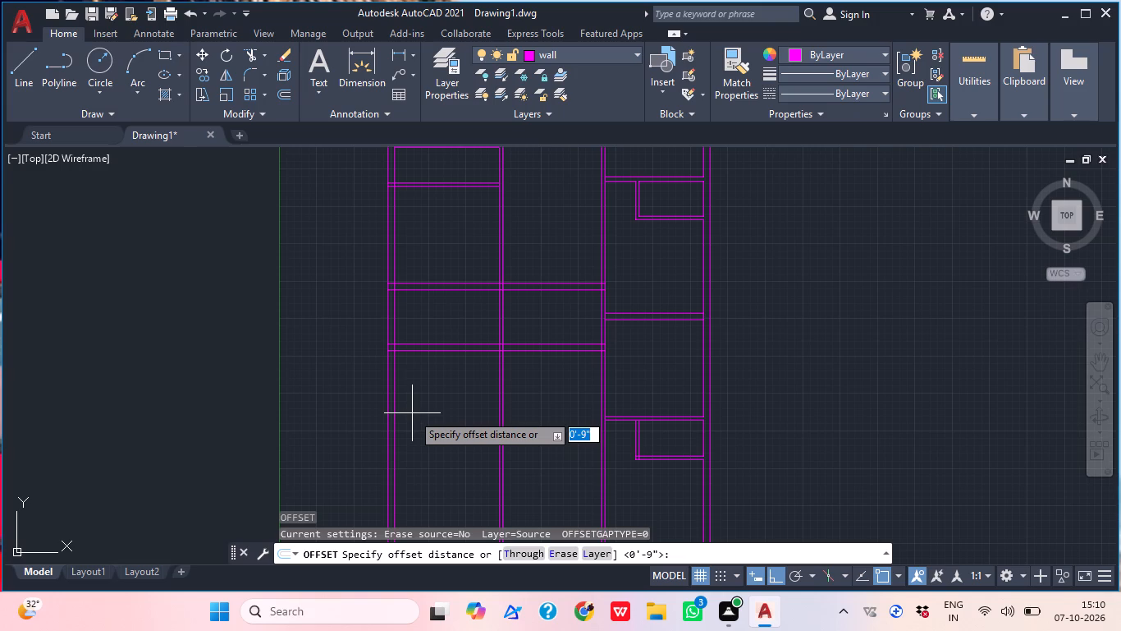
pyautogui.press('7')
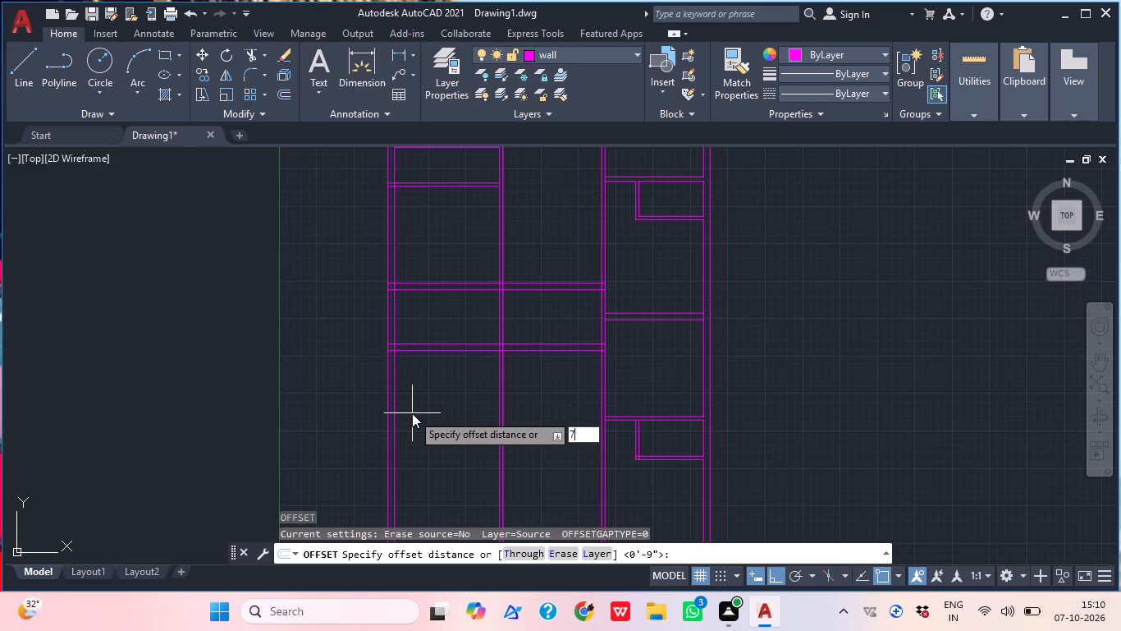
pyautogui.press("'")
pyautogui.press('Return')
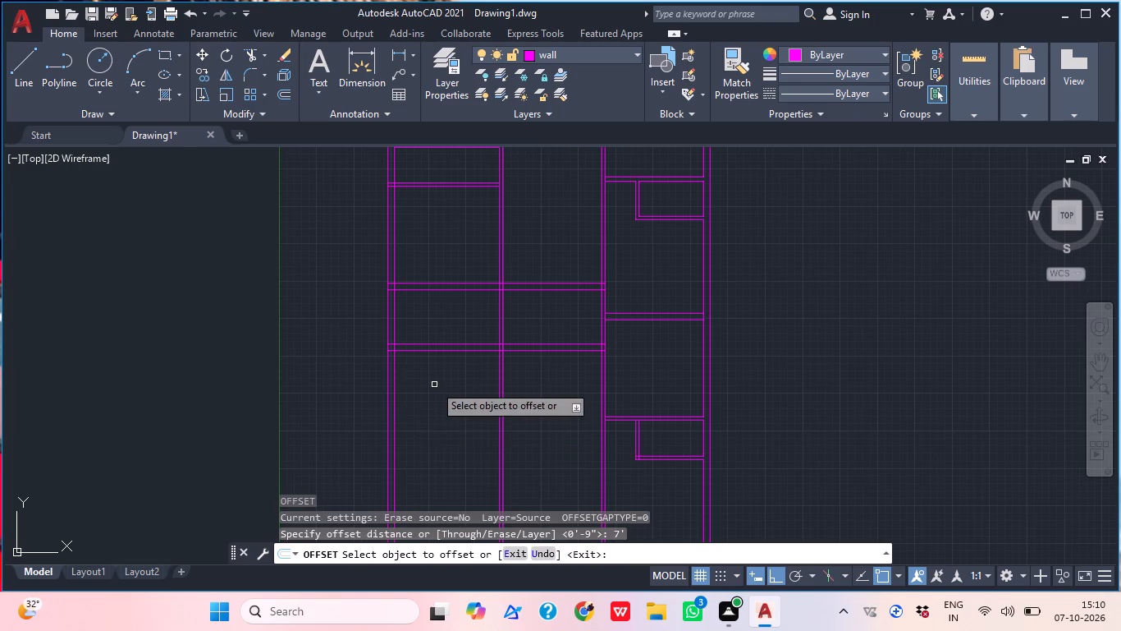
pyautogui.scroll(2, 432, 384)
pyautogui.click(496, 303)
pyautogui.click(478, 425)
# Offset the new horizontal line across the left and middle bays 4.5" downward to form a partition.
pyautogui.scroll(-1, 489, 380)
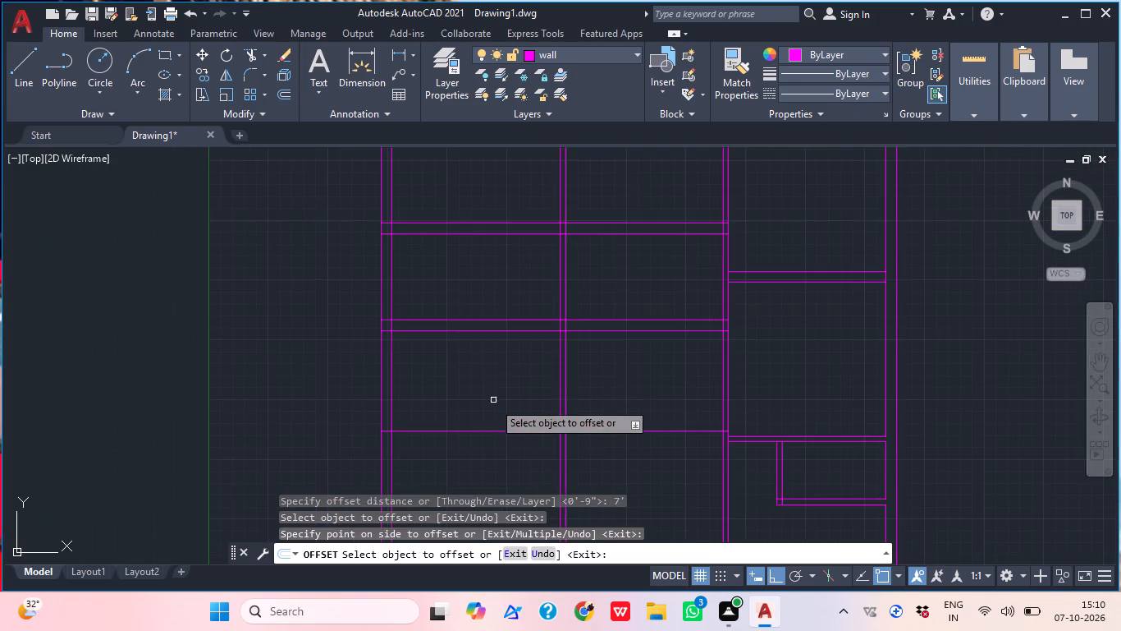
pyautogui.moveTo(493, 402); pyautogui.dragTo(461, 367, button='middle')
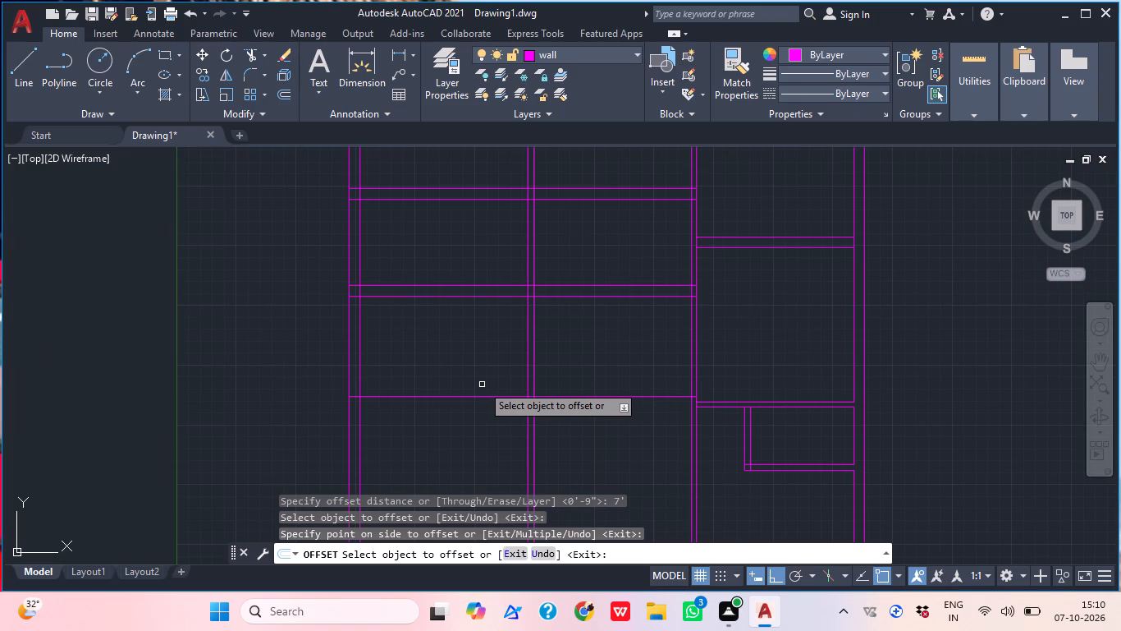
pyautogui.scroll(1, 594, 400)
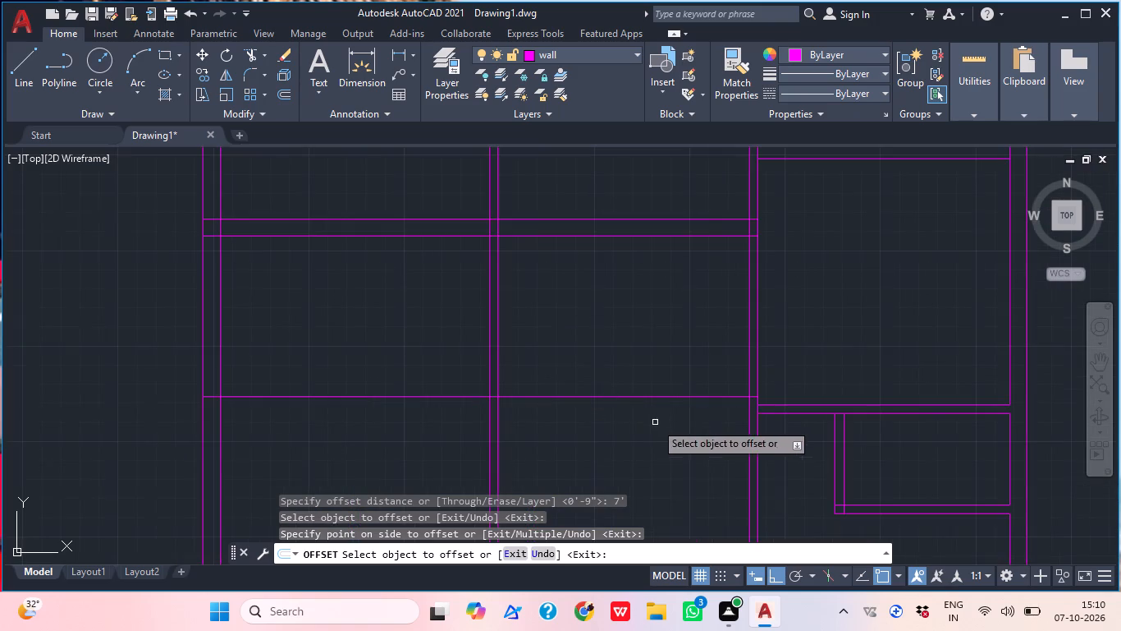
pyautogui.moveTo(648, 425); pyautogui.dragTo(599, 409, button='middle')
pyautogui.scroll(1, 675, 412)
pyautogui.moveTo(661, 417); pyautogui.dragTo(593, 457, button='middle')
pyautogui.scroll(1, 581, 425)
pyautogui.scroll(-1, 581, 425)
pyautogui.scroll(2, 583, 418)
pyautogui.scroll(-2, 583, 418)
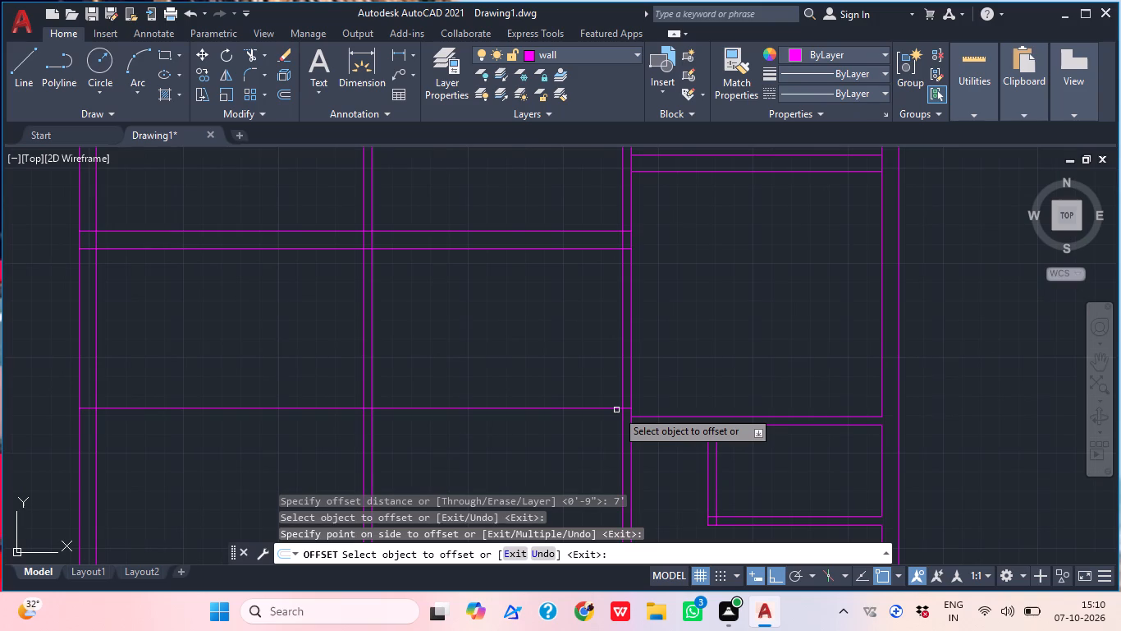
pyautogui.press('space')
pyautogui.press('space')
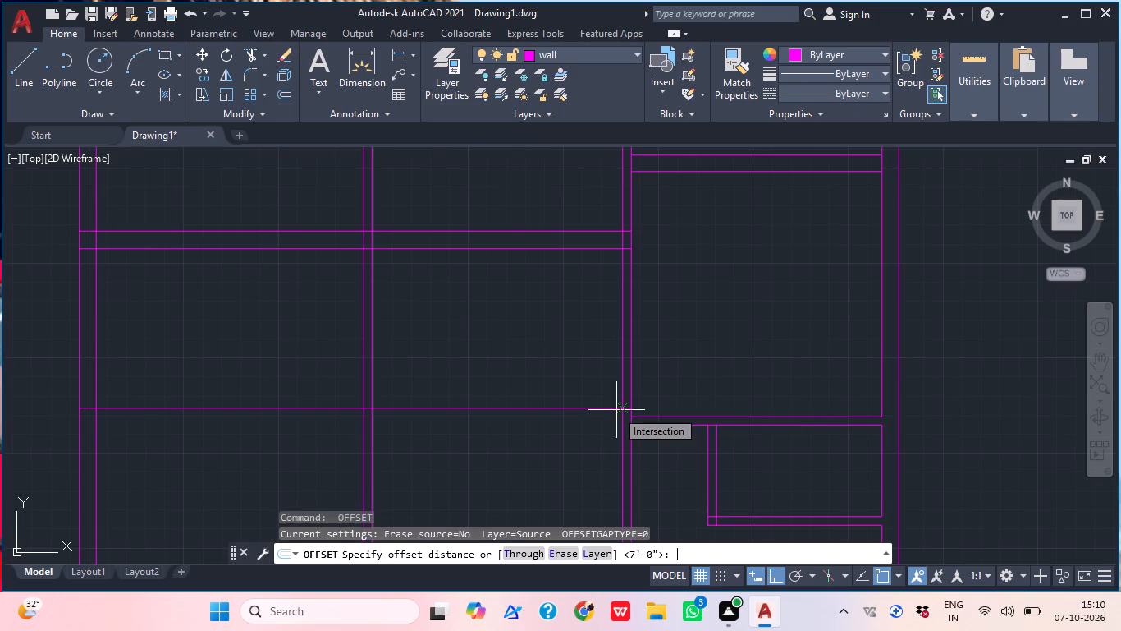
pyautogui.press('4')
pyautogui.write('.5"')
pyautogui.press('Return')
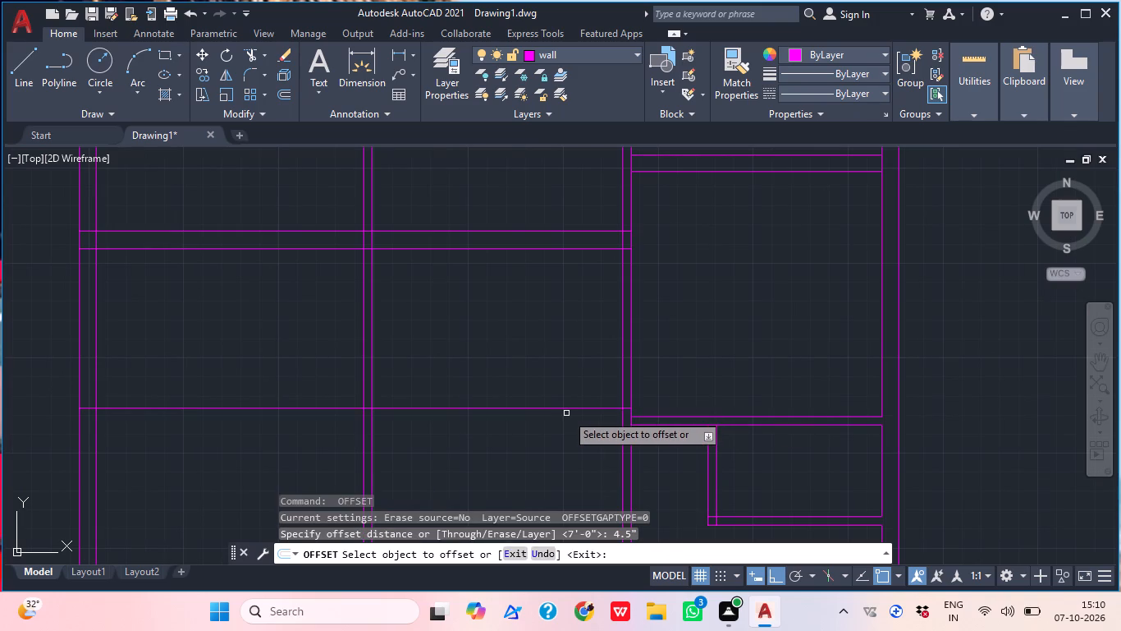
pyautogui.click(563, 408)
pyautogui.click(546, 463)
pyautogui.press('Escape')
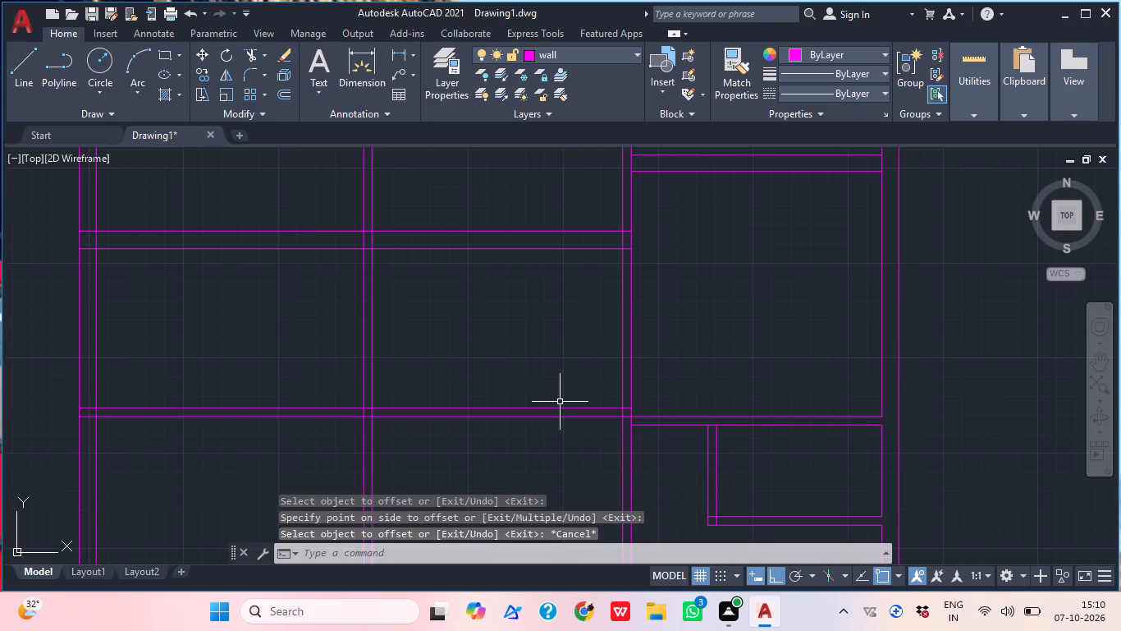
# Trim the new partition's lines out of the middle bay and its right wall, keeping them only in the left bay.
pyautogui.write('tr')
pyautogui.press('space')
pyautogui.click(545, 440)
pyautogui.click(507, 403)
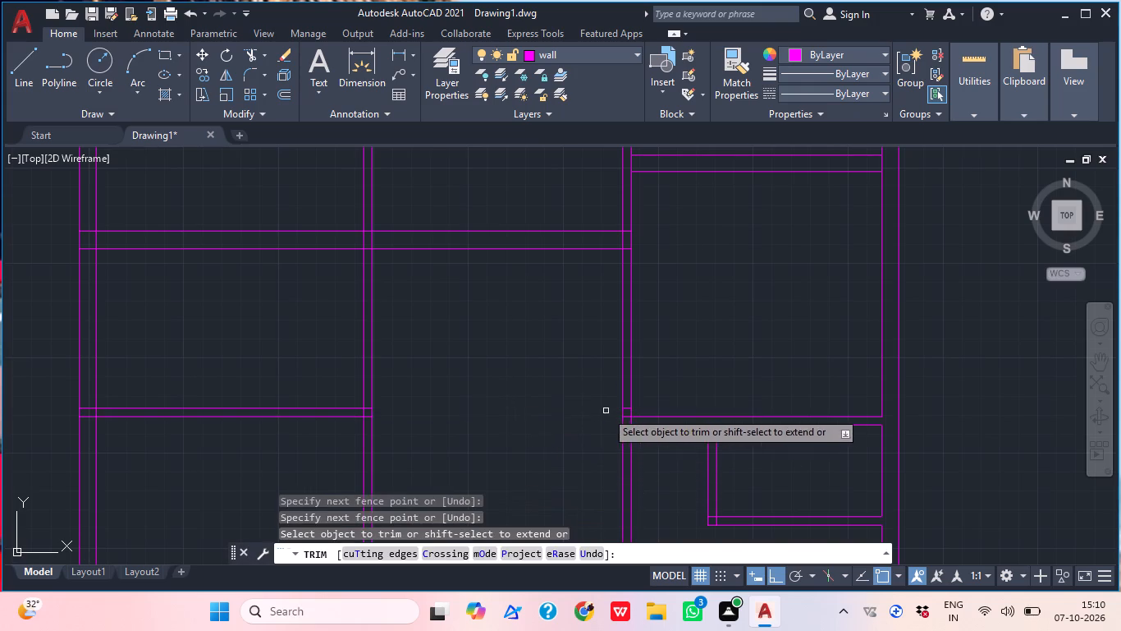
pyautogui.scroll(8, 620, 408)
pyautogui.click(640, 472)
pyautogui.click(644, 488)
pyautogui.click(634, 460)
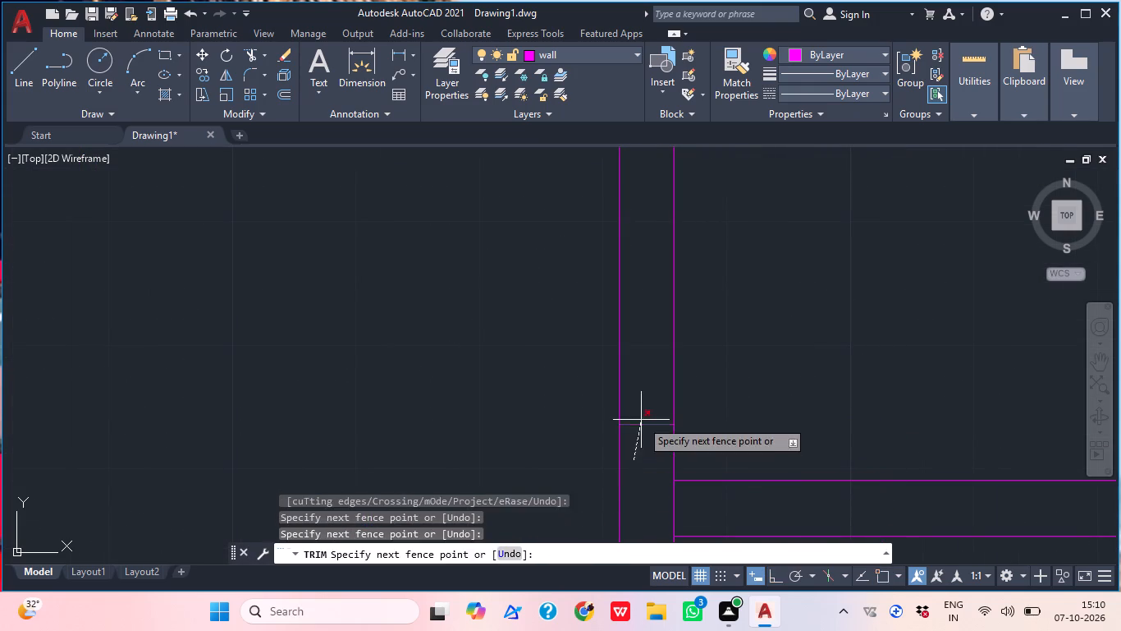
pyautogui.click(641, 420)
pyautogui.press('Escape')
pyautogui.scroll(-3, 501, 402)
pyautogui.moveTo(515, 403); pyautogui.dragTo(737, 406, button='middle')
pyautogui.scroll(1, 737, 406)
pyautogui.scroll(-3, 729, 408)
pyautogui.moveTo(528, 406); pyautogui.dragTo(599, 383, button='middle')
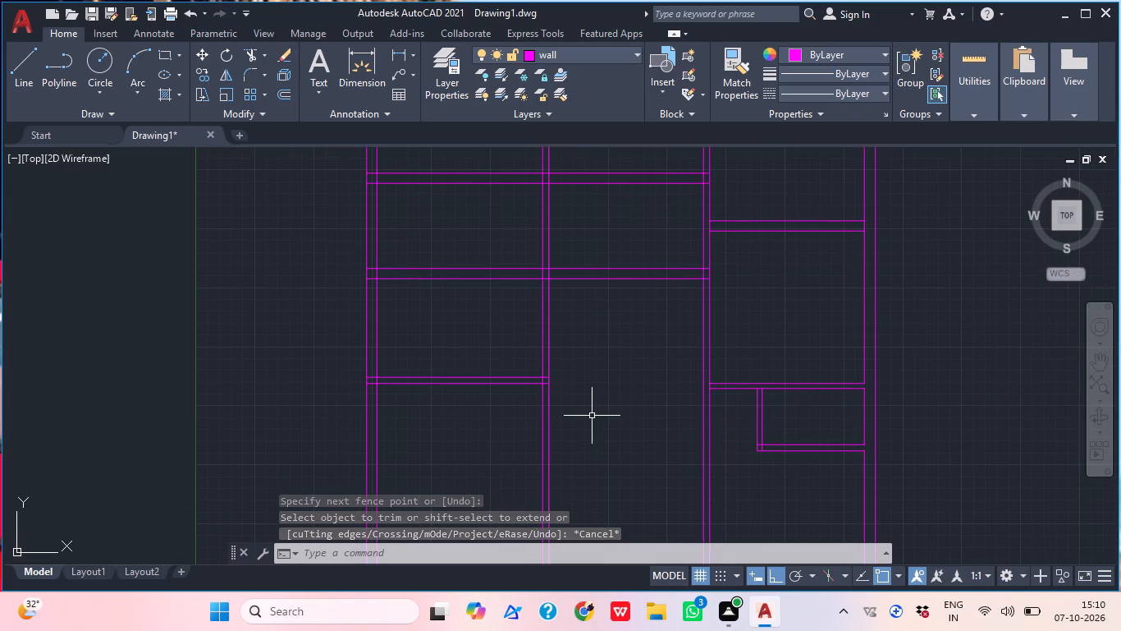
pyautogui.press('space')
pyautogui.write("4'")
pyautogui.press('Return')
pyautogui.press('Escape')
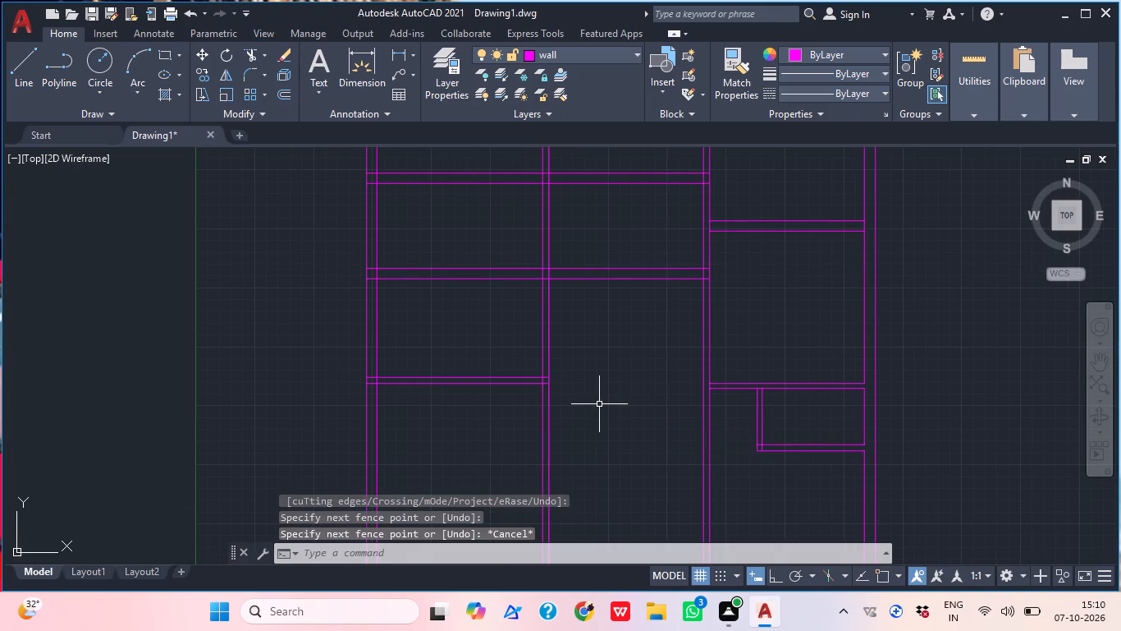
# Offset the lower line of the left bay's new partition 4' downward.
pyautogui.press('o')
pyautogui.press('space')
pyautogui.press('4')
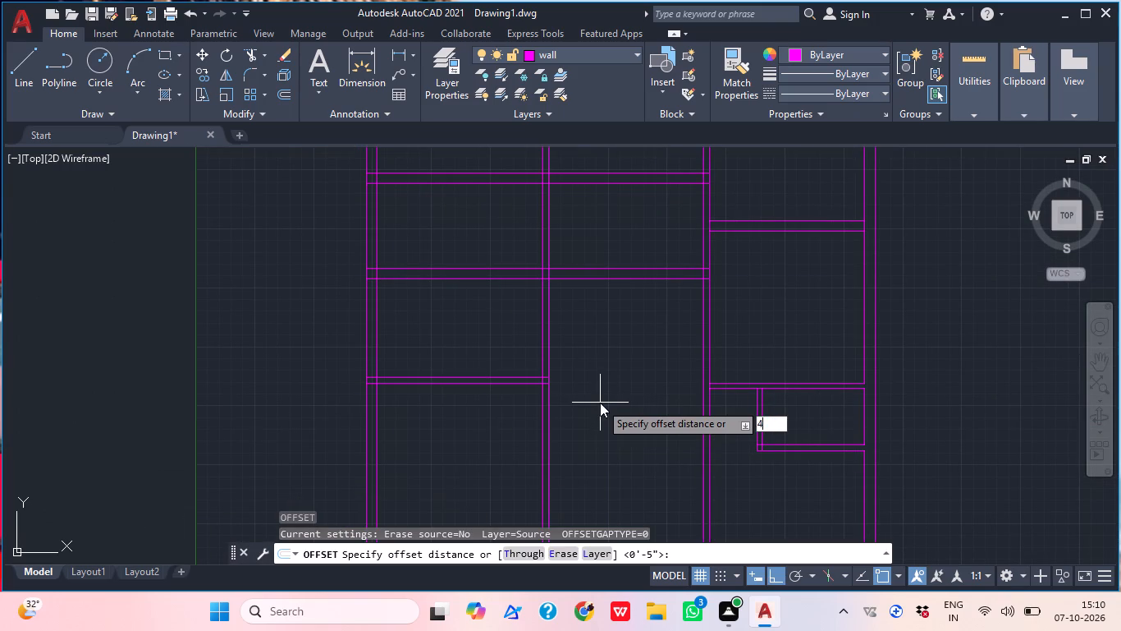
pyautogui.press("'")
pyautogui.press('Return')
pyautogui.scroll(2, 435, 397)
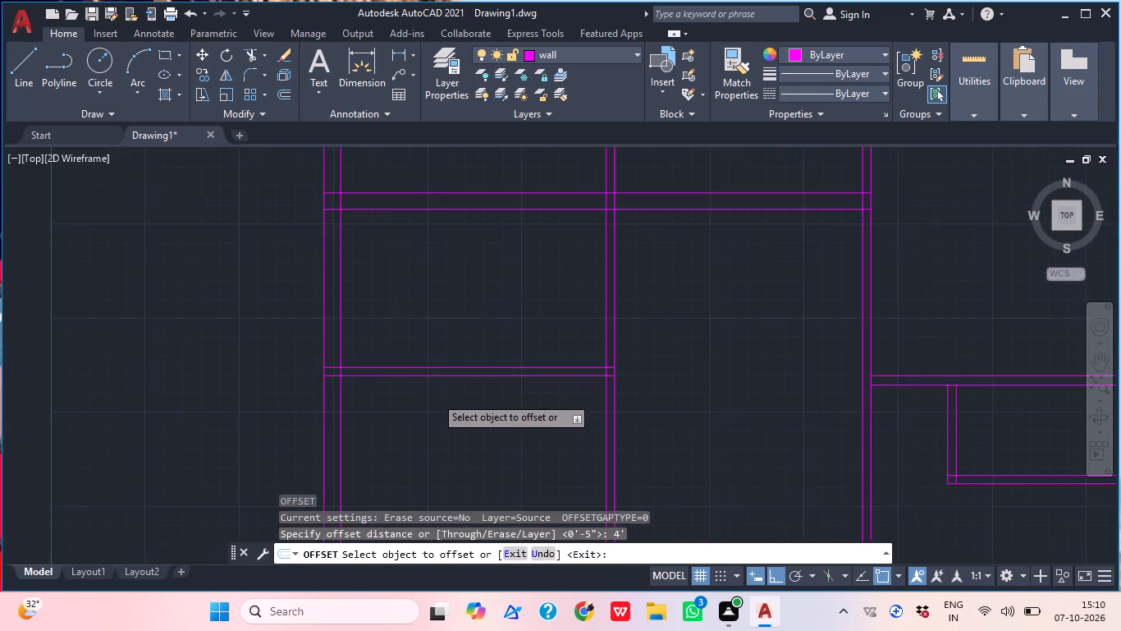
pyautogui.click(435, 366)
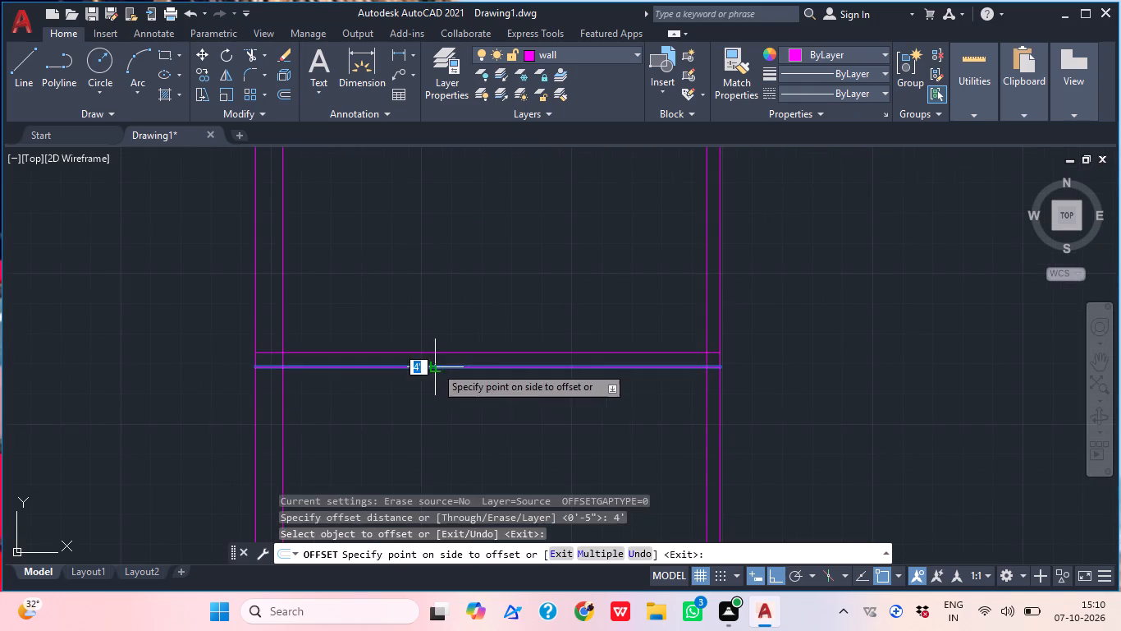
pyautogui.scroll(-5, 445, 349)
pyautogui.click(458, 385)
pyautogui.press('space')
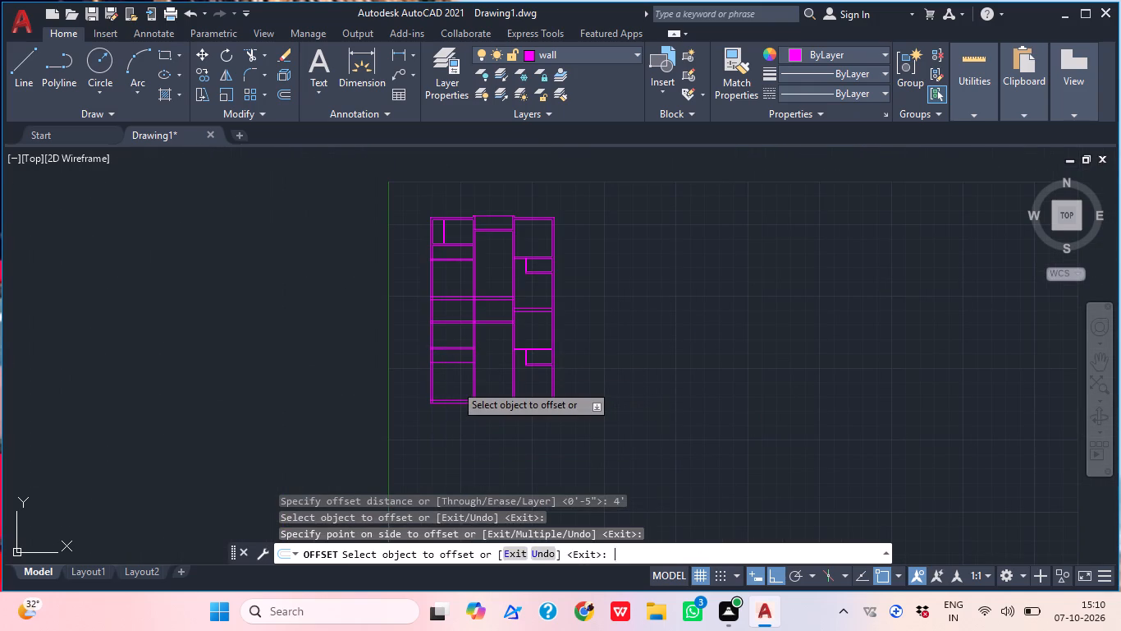
# Offset the left bay's new lowest horizontal line 4.5" downward to form a partition.
pyautogui.press('space')
pyautogui.write('4.5"')
pyautogui.press('Return')
pyautogui.scroll(1, 408, 344)
pyautogui.scroll(4, 477, 392)
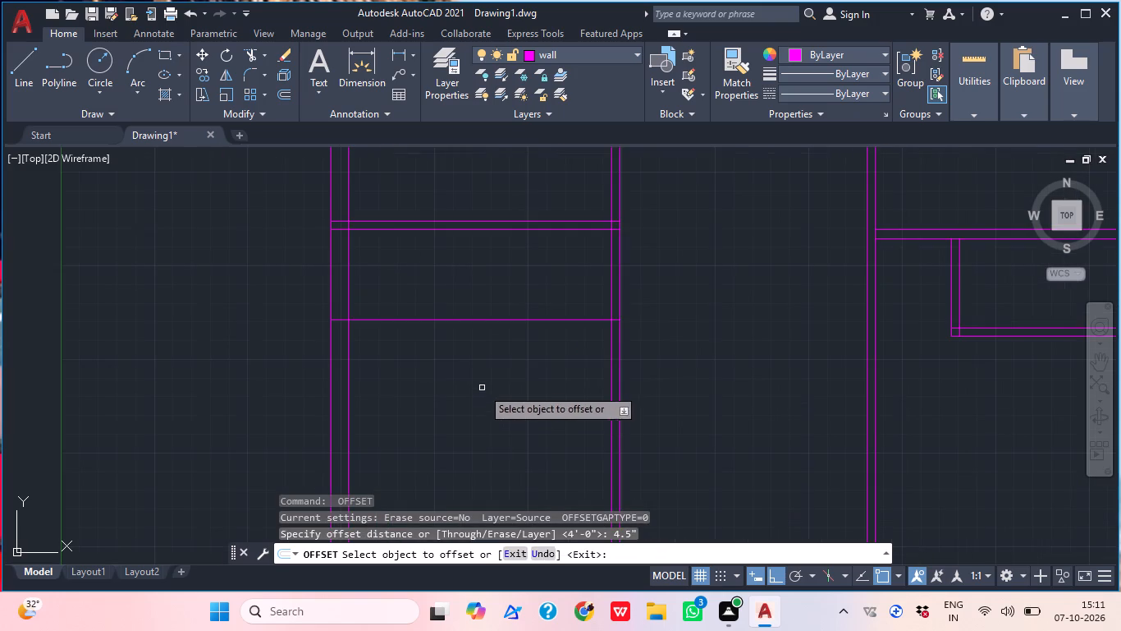
pyautogui.click(461, 320)
pyautogui.click(453, 350)
pyautogui.moveTo(471, 327); pyautogui.dragTo(457, 311, button='middle')
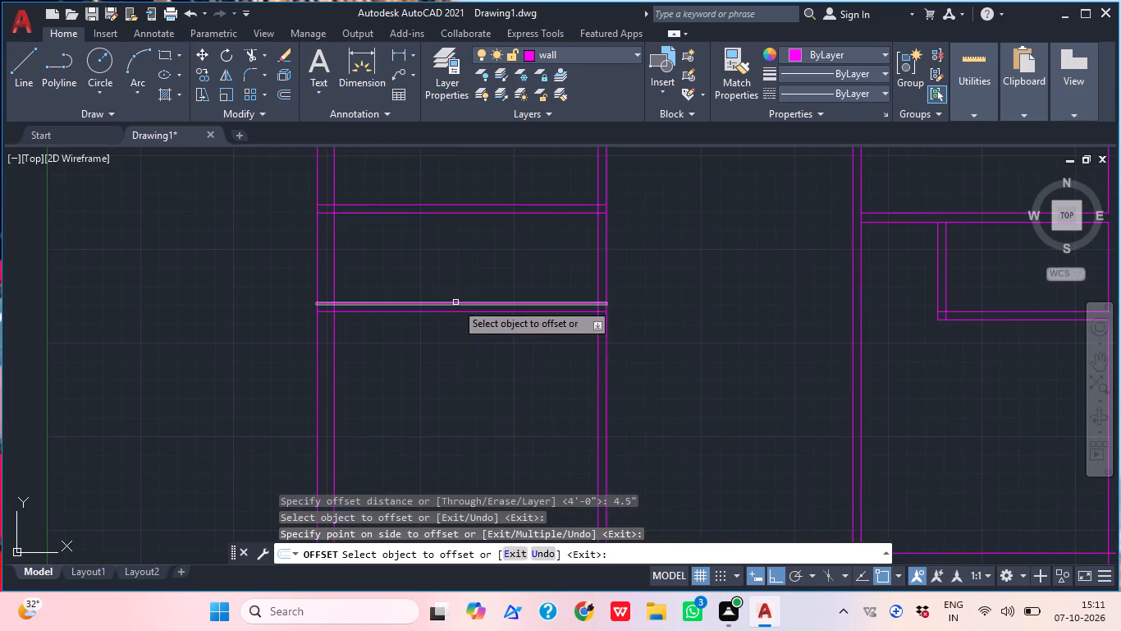
pyautogui.press('Escape')
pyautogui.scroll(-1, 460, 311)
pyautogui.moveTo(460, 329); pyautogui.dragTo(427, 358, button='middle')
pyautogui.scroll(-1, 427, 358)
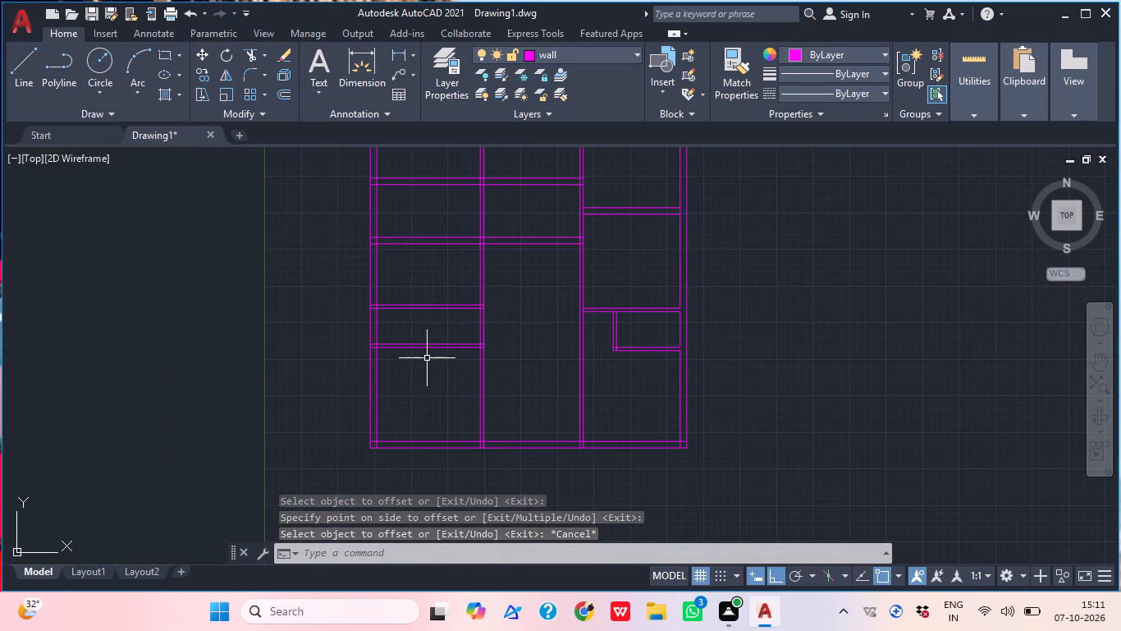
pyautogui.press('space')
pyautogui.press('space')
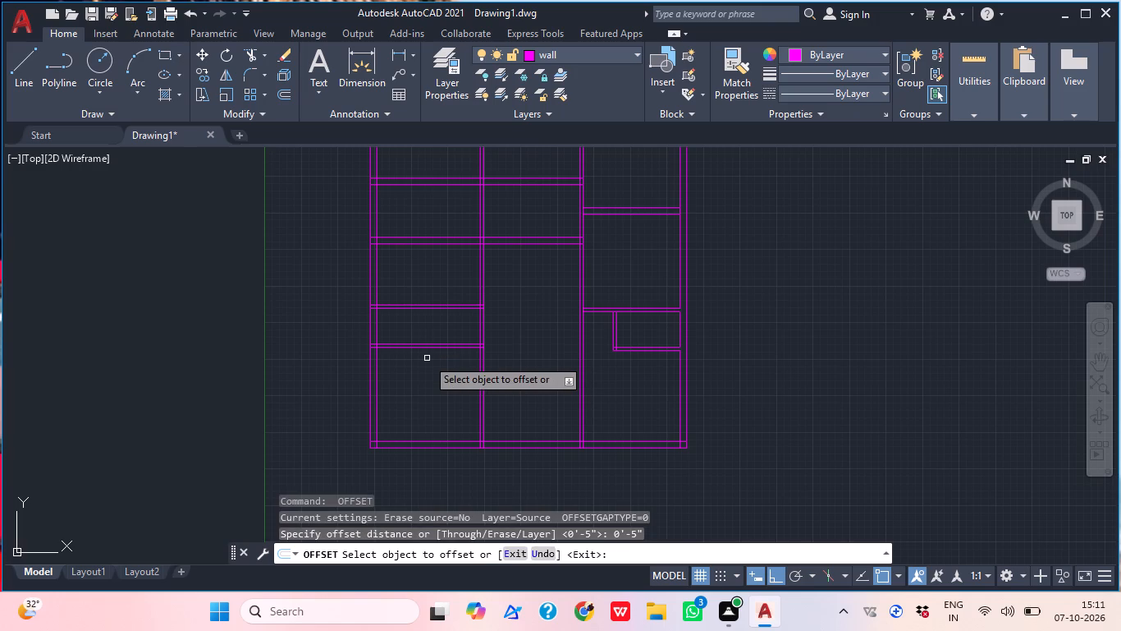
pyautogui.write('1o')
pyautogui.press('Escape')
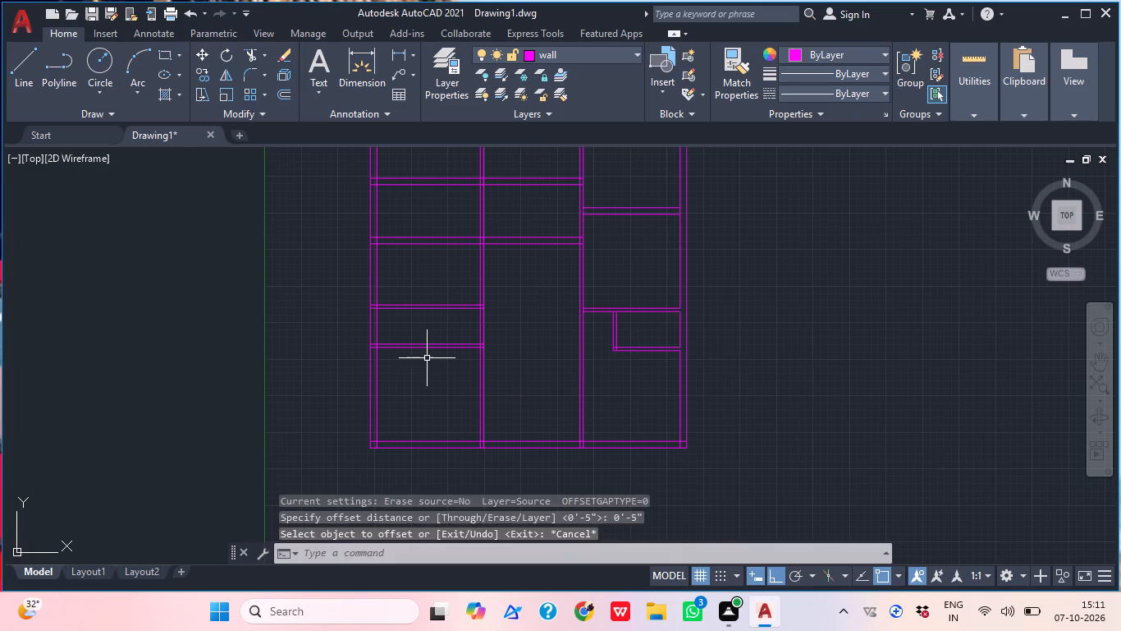
# Preview a 10'9" downward offset of the left bay's lowest partition line to check the room depth against the bottom wall.
pyautogui.press('space')
pyautogui.write('10\'9"')
pyautogui.press('Return')
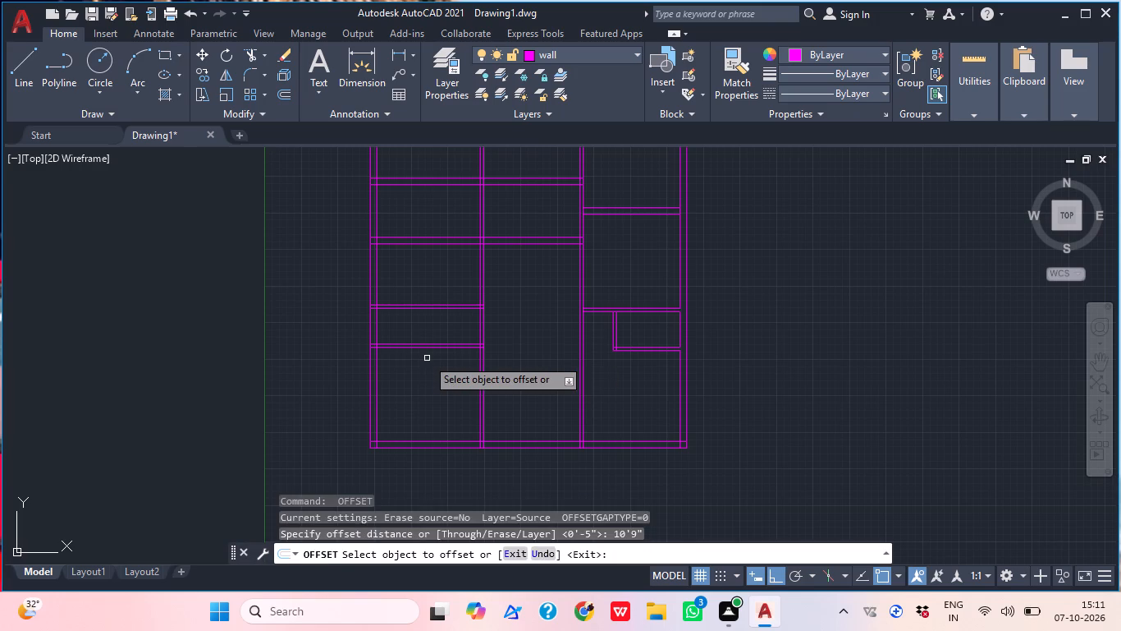
pyautogui.scroll(2, 459, 362)
pyautogui.click(436, 328)
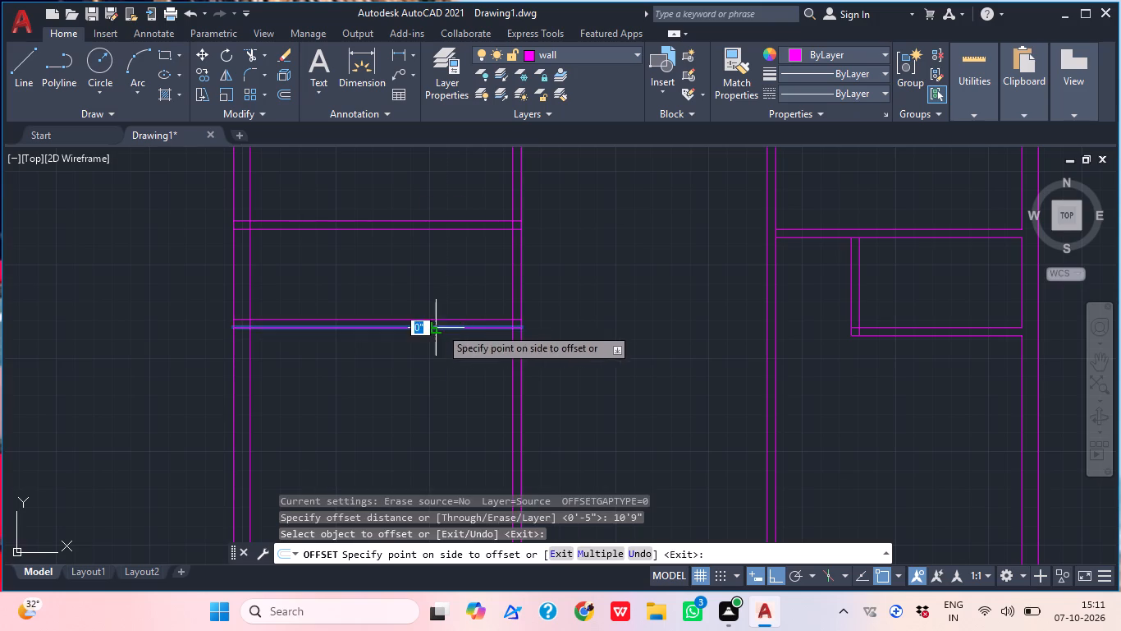
pyautogui.scroll(-4, 445, 324)
pyautogui.scroll(3, 445, 399)
pyautogui.scroll(-1, 449, 386)
pyautogui.scroll(2, 449, 386)
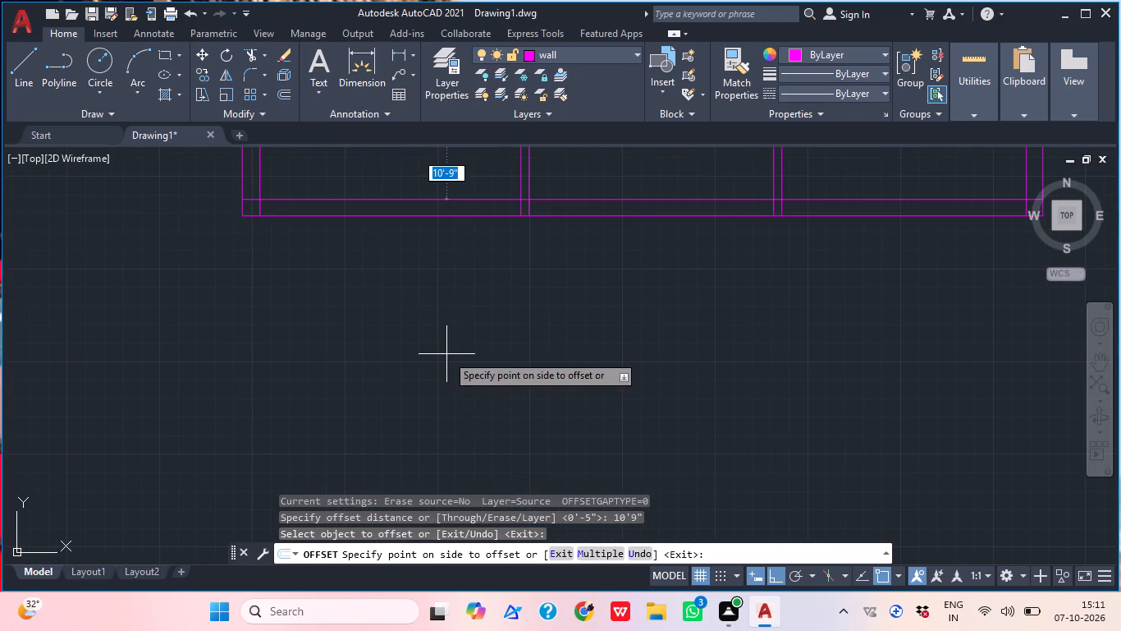
pyautogui.press('Escape')
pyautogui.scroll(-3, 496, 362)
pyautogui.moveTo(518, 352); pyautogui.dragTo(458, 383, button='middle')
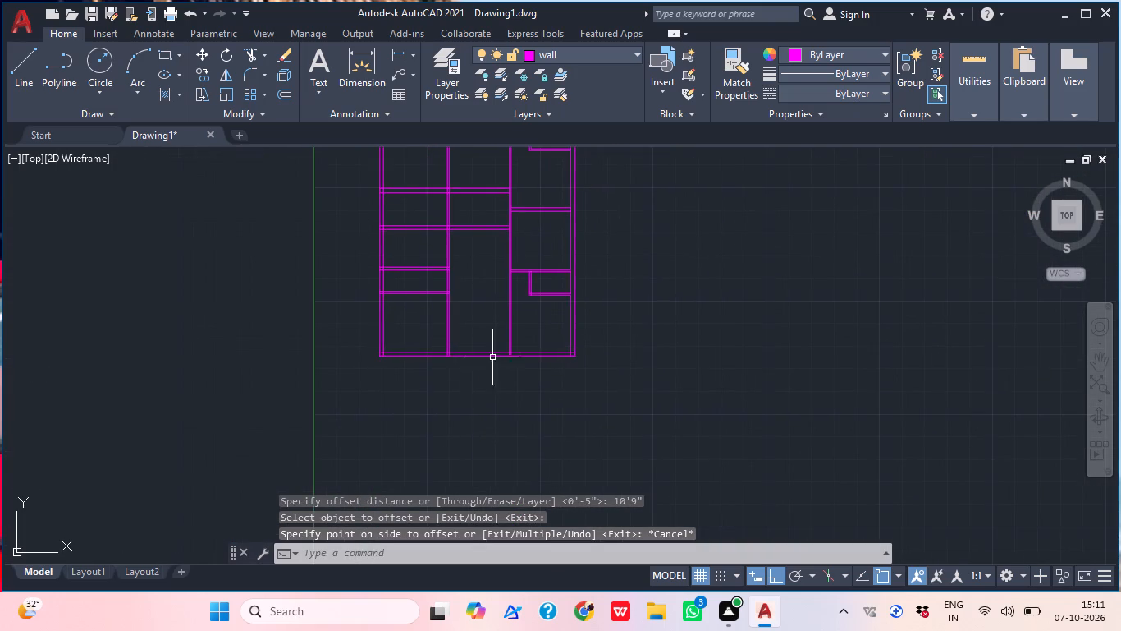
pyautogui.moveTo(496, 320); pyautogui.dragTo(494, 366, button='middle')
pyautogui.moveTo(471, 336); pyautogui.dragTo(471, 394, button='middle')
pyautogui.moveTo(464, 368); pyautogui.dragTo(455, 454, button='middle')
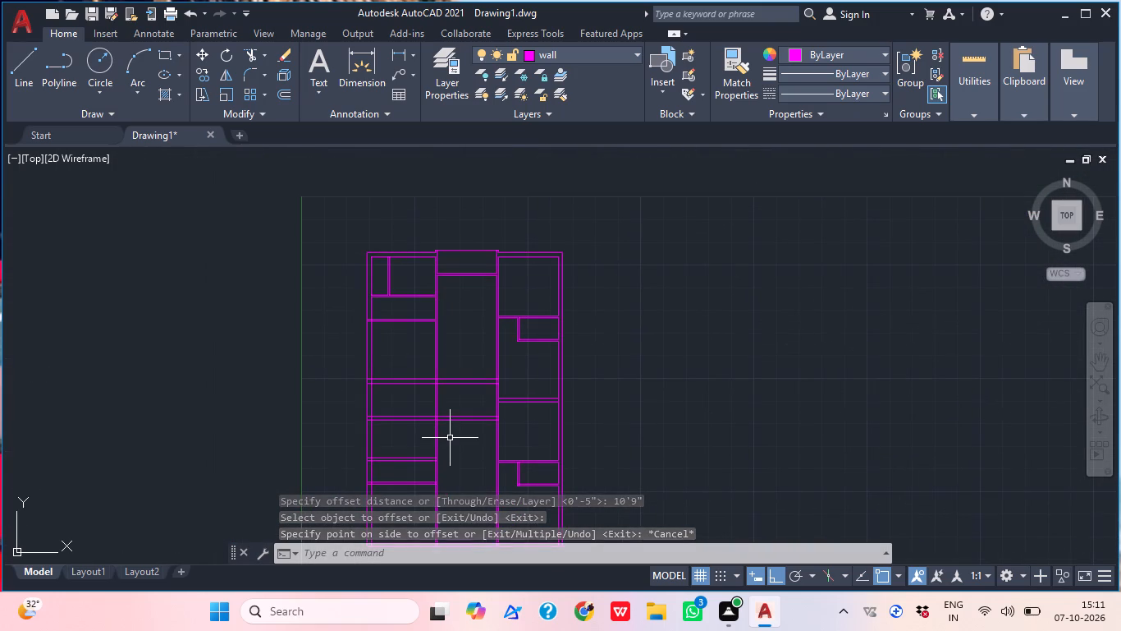
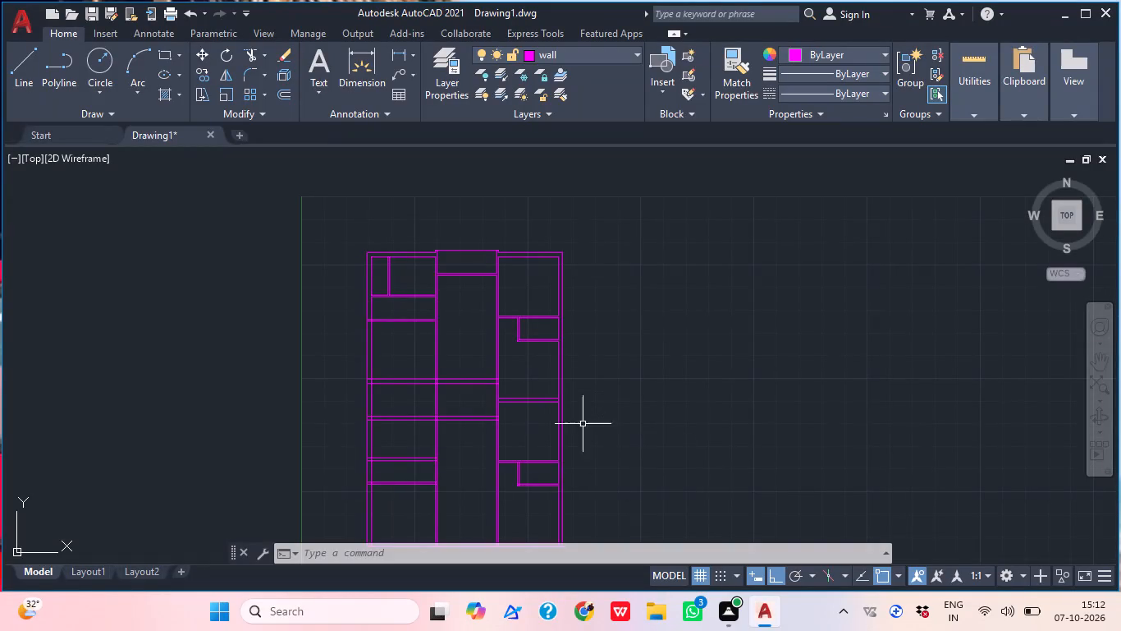
# Inspect the wall junctions from the top of the plan down through the three bays for lines that still overlap.
pyautogui.moveTo(556, 458); pyautogui.dragTo(606, 455, button='middle')
pyautogui.press('Escape')
pyautogui.moveTo(487, 343); pyautogui.dragTo(499, 378, button='middle')
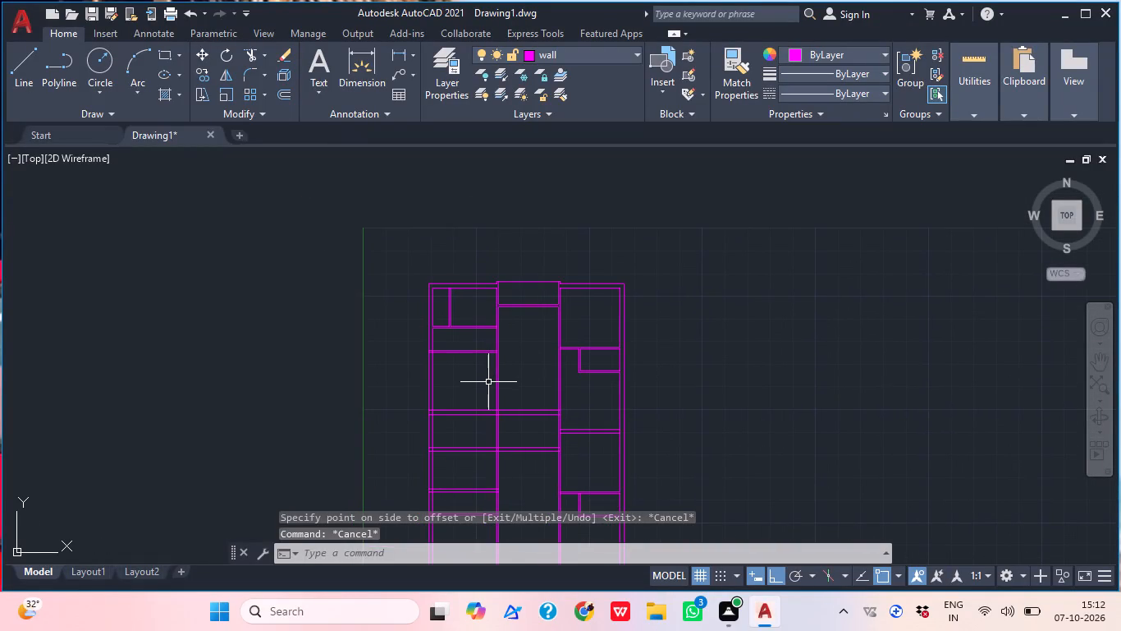
pyautogui.scroll(3, 453, 327)
pyautogui.moveTo(444, 300); pyautogui.dragTo(448, 348, button='middle')
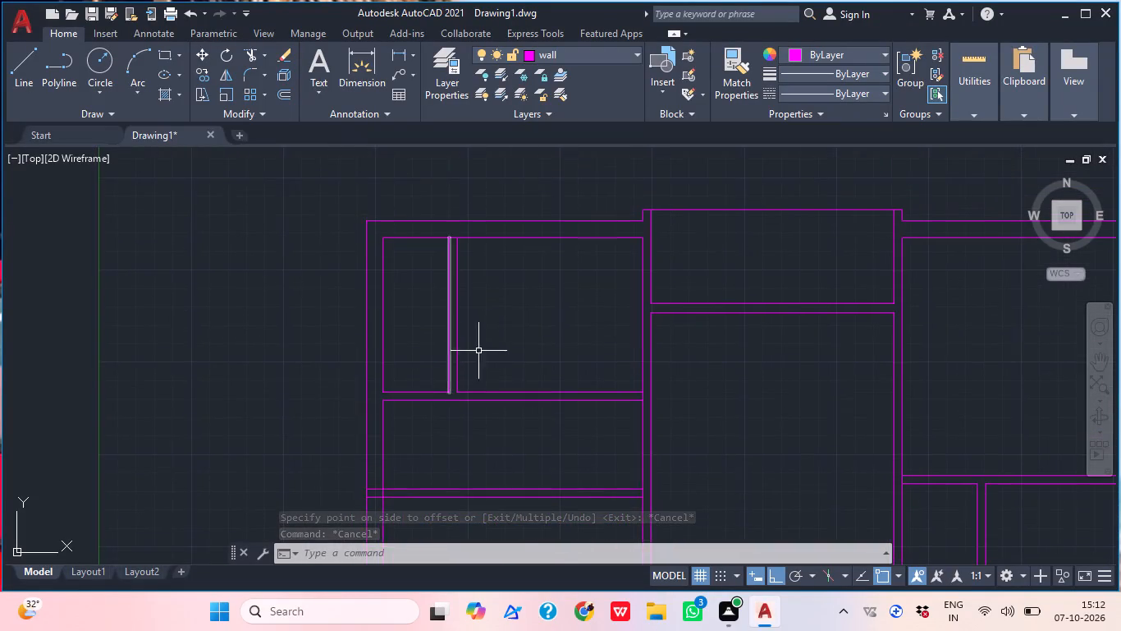
pyautogui.moveTo(502, 344); pyautogui.dragTo(442, 348, button='middle')
pyautogui.moveTo(552, 320); pyautogui.dragTo(492, 325, button='middle')
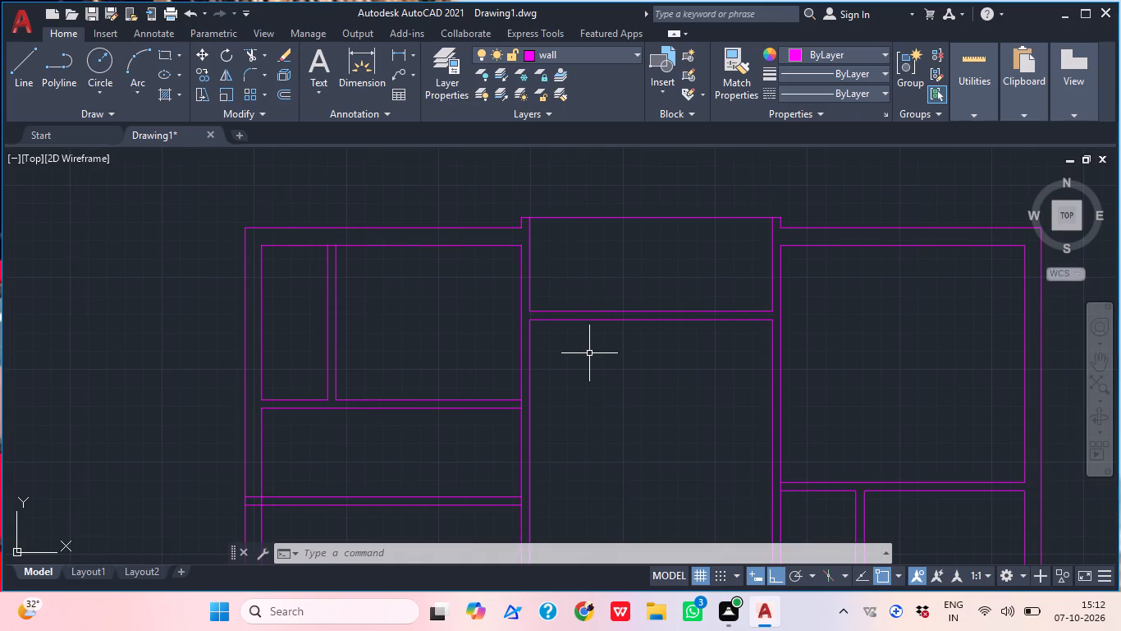
pyautogui.moveTo(638, 417); pyautogui.dragTo(575, 385, button='middle')
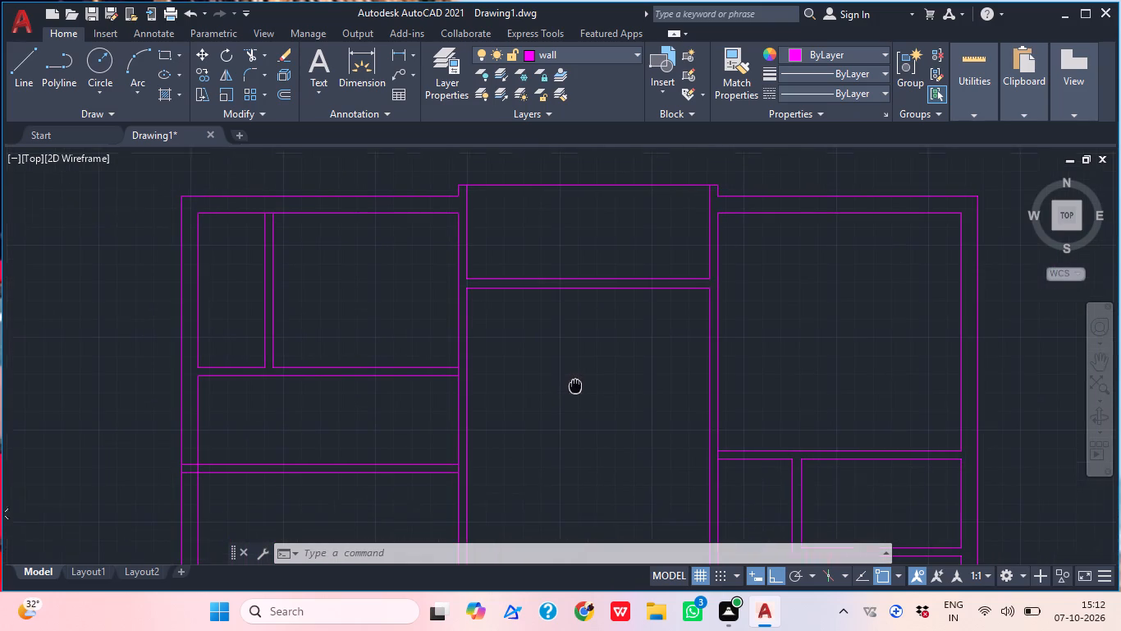
pyautogui.moveTo(575, 385); pyautogui.dragTo(574, 384, button='middle')
pyautogui.moveTo(627, 370); pyautogui.dragTo(545, 320, button='middle')
pyautogui.scroll(-1, 660, 408)
pyautogui.moveTo(659, 408); pyautogui.dragTo(574, 268, button='middle')
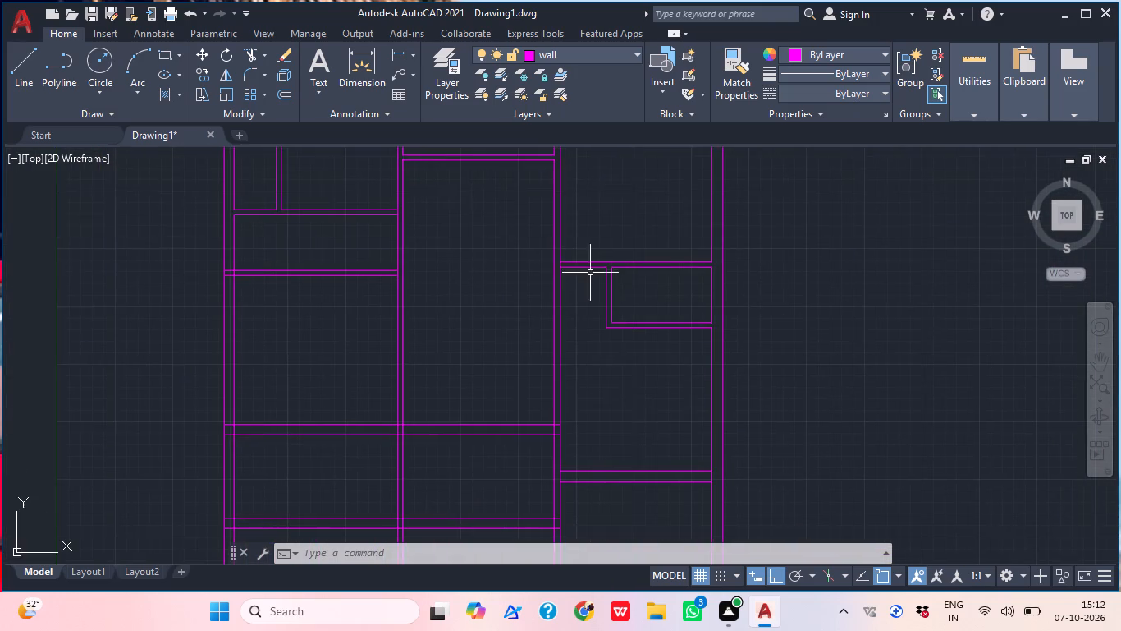
# Trim the overlapping lines where the upper partition spanning the left and middle bays meets the middle bay's right wall.
pyautogui.moveTo(642, 459); pyautogui.dragTo(658, 413, button='middle')
pyautogui.scroll(2, 570, 391)
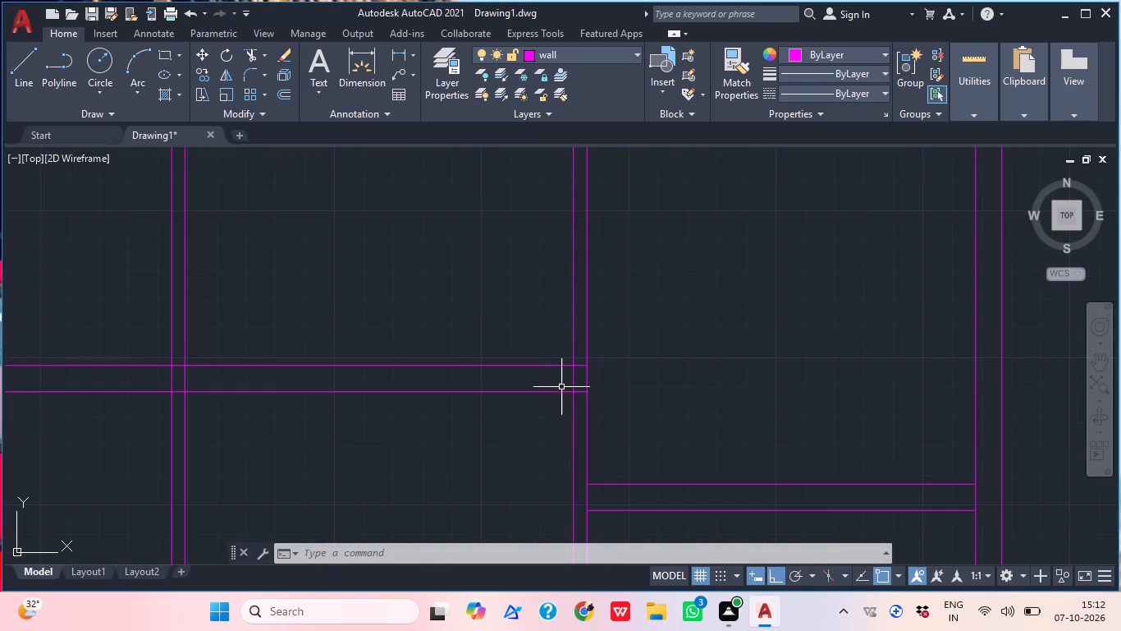
pyautogui.write('tr')
pyautogui.press('space')
pyautogui.scroll(5, 579, 377)
pyautogui.click(579, 377)
pyautogui.click(530, 380)
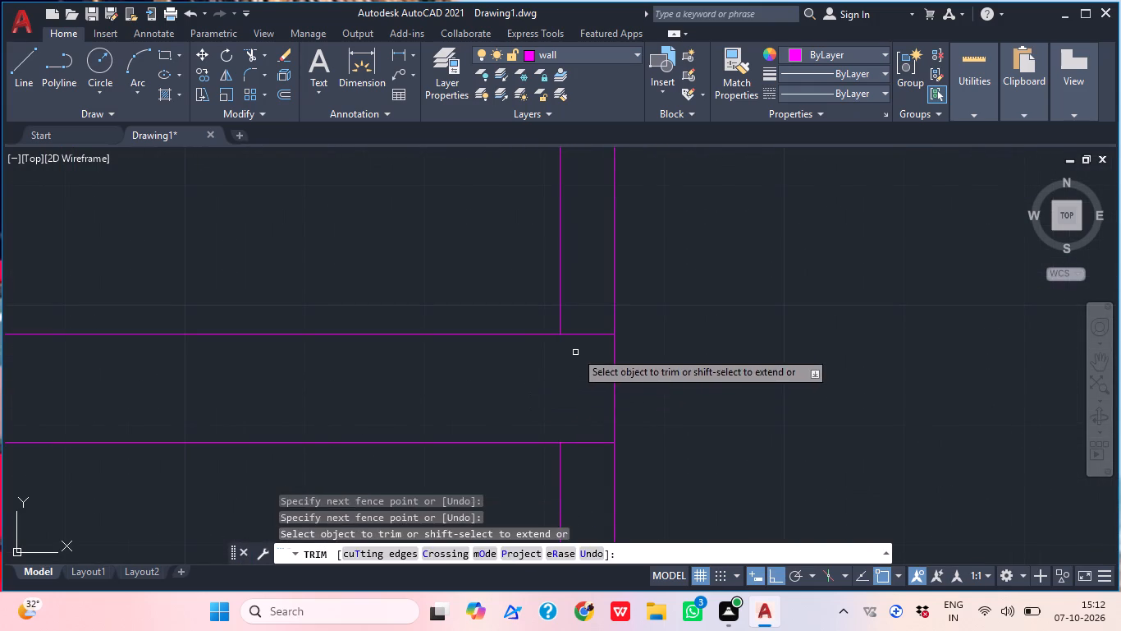
pyautogui.click(576, 347)
pyautogui.click(571, 313)
pyautogui.click(570, 387)
pyautogui.click(585, 502)
# Trim the left wall line of the right bay between the two lines of its mid-height partition.
pyautogui.scroll(-3, 584, 426)
pyautogui.moveTo(602, 463); pyautogui.dragTo(600, 370, button='middle')
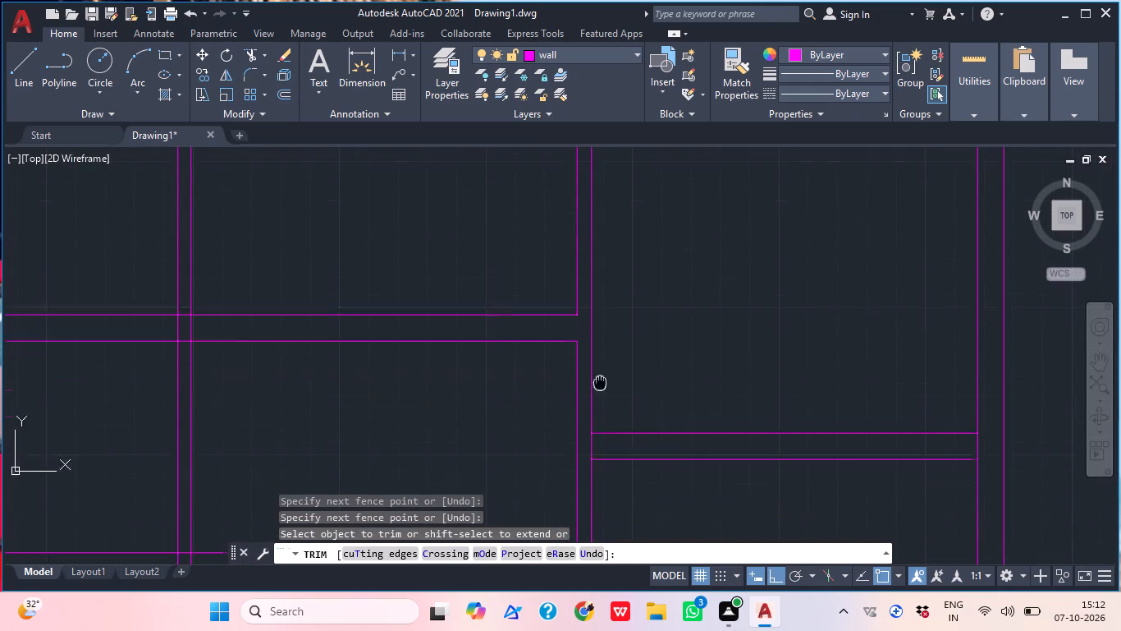
pyautogui.moveTo(600, 370); pyautogui.dragTo(597, 329, button='middle')
pyautogui.scroll(1, 593, 403)
pyautogui.click(588, 398)
pyautogui.click(579, 392)
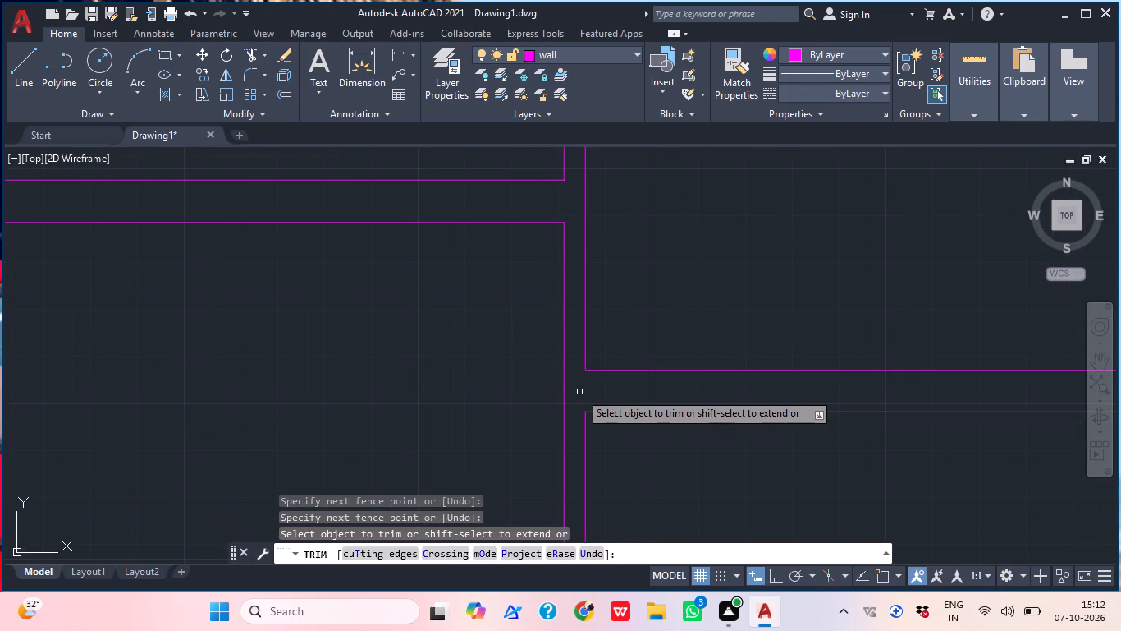
# Trim the wall segment and the lower line's overhang where the lower partition spanning two bays meets the middle bay's right wall.
pyautogui.scroll(-1, 583, 380)
pyautogui.moveTo(579, 402); pyautogui.dragTo(557, 343, button='middle')
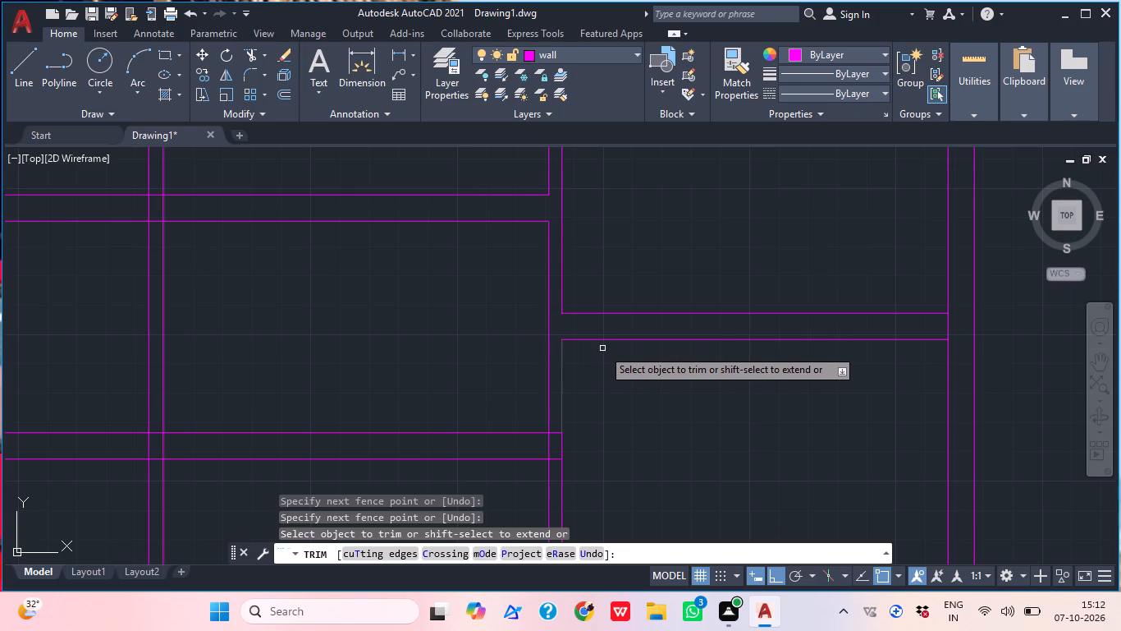
pyautogui.moveTo(604, 351); pyautogui.dragTo(560, 319, button='middle')
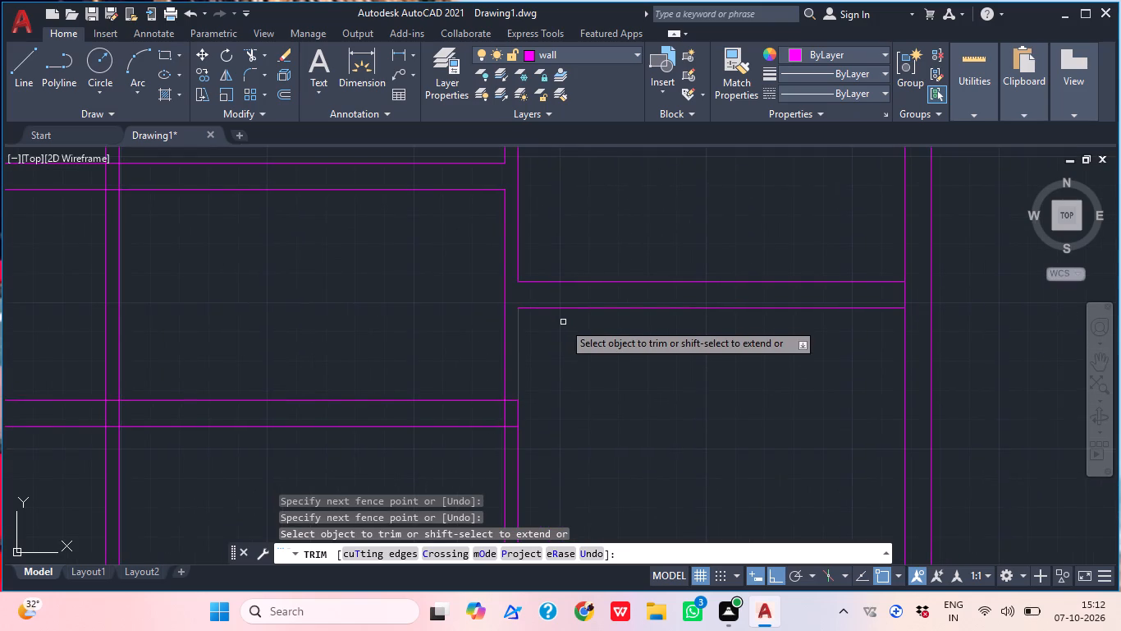
pyautogui.scroll(-4, 574, 328)
pyautogui.scroll(5, 559, 391)
pyautogui.scroll(-1, 560, 389)
pyautogui.scroll(1, 561, 388)
pyautogui.scroll(-2, 556, 288)
pyautogui.scroll(2, 556, 284)
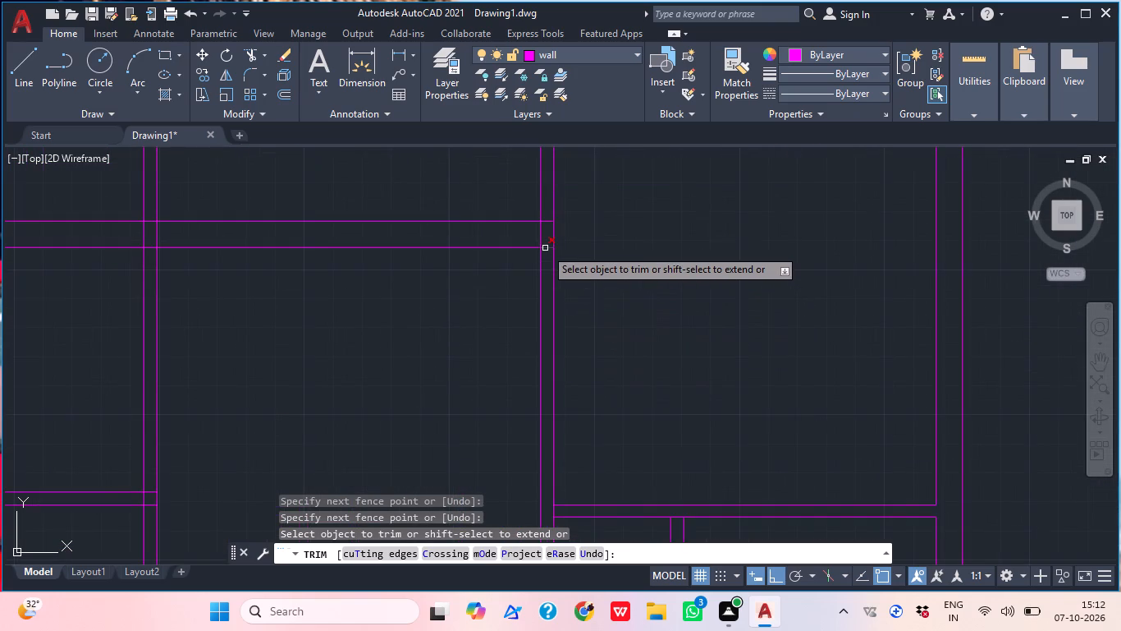
pyautogui.scroll(1, 545, 248)
pyautogui.click(545, 248)
pyautogui.click(543, 242)
pyautogui.click(523, 228)
# Trim the right bay's left wall line between the partition lines above its lower small room.
pyautogui.scroll(-4, 528, 228)
pyautogui.moveTo(538, 296); pyautogui.dragTo(518, 258, button='middle')
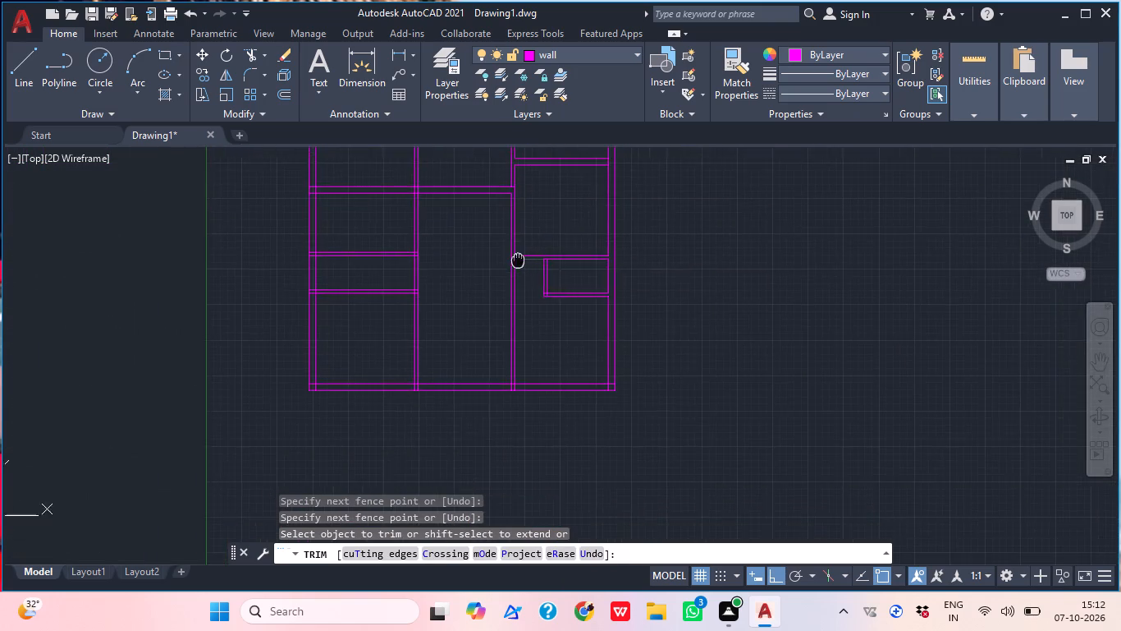
pyautogui.moveTo(518, 258); pyautogui.dragTo(517, 257, button='middle')
pyautogui.scroll(6, 523, 261)
pyautogui.click(415, 203)
pyautogui.click(402, 204)
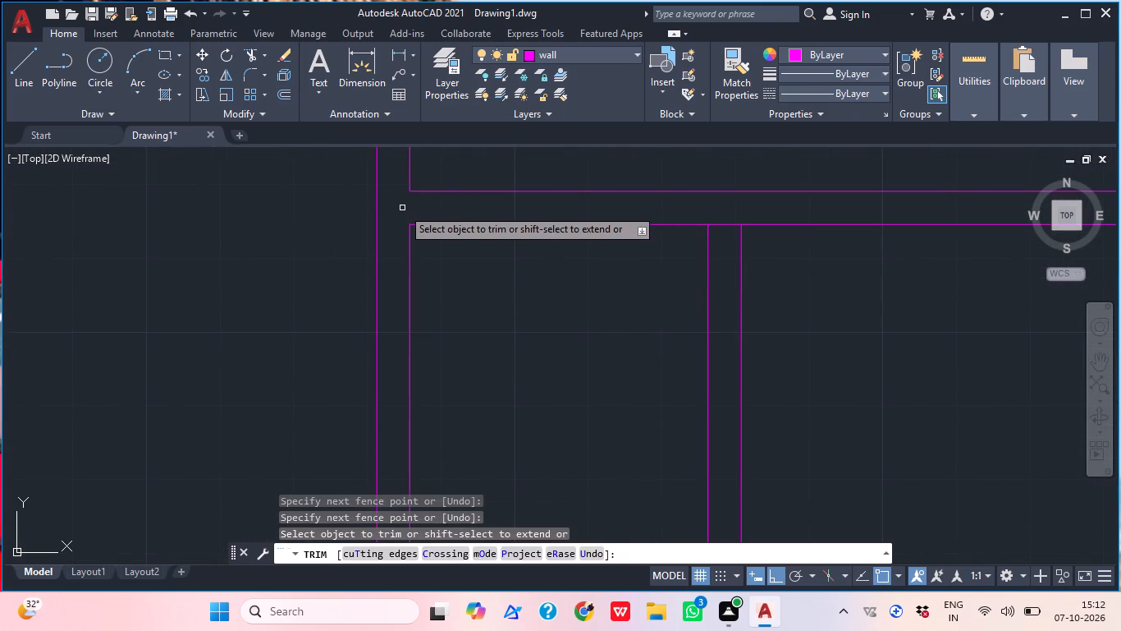
# Trim the crossing inner lines at the lower-left corner of the right bay's lower small room to form a clean corner.
pyautogui.scroll(-2, 428, 205)
pyautogui.scroll(1, 432, 204)
pyautogui.scroll(-1, 435, 203)
pyautogui.scroll(-1, 514, 218)
pyautogui.scroll(1, 516, 220)
pyautogui.scroll(-1, 517, 221)
pyautogui.scroll(2, 533, 324)
pyautogui.scroll(-1, 533, 324)
pyautogui.scroll(1, 533, 324)
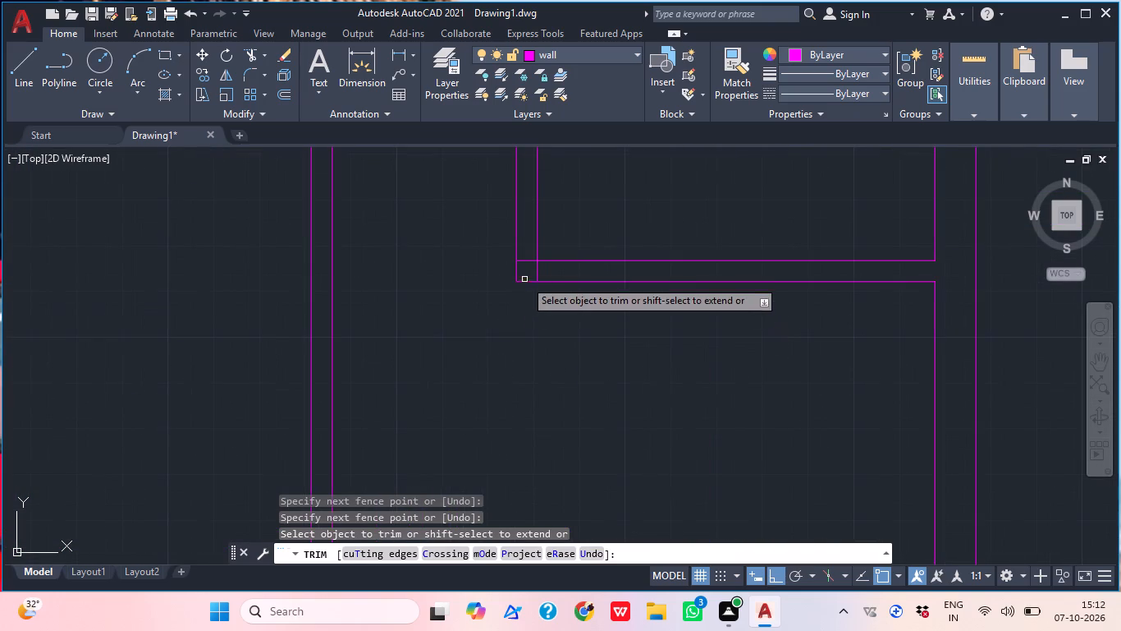
pyautogui.click(527, 269)
pyautogui.click(524, 256)
pyautogui.click(529, 264)
pyautogui.click(545, 273)
pyautogui.scroll(1, 583, 258)
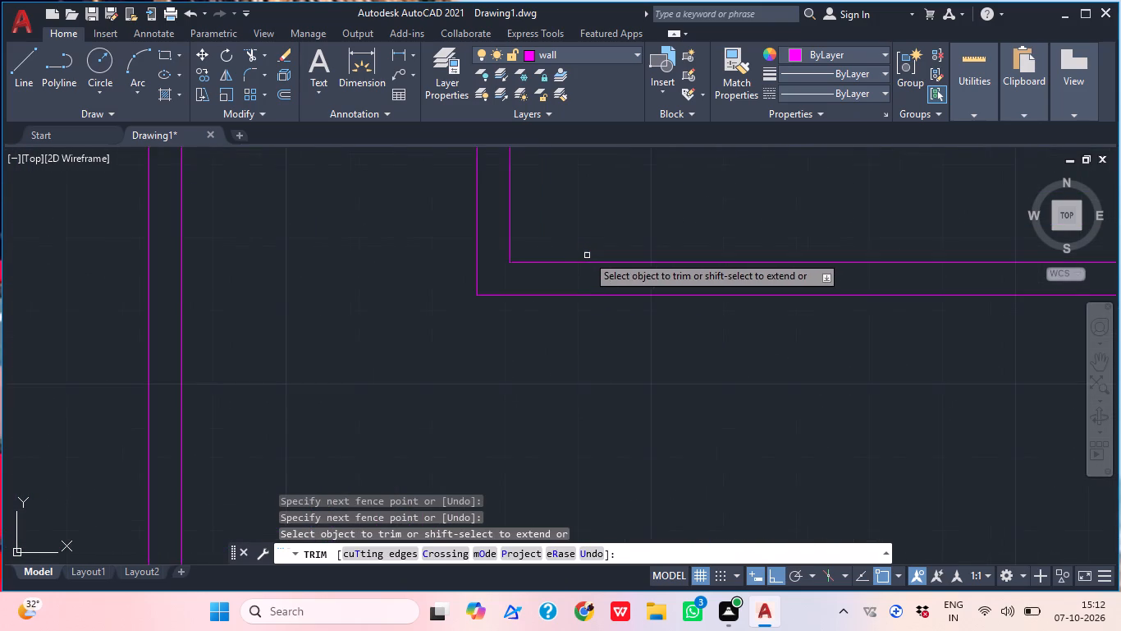
pyautogui.scroll(-5, 591, 254)
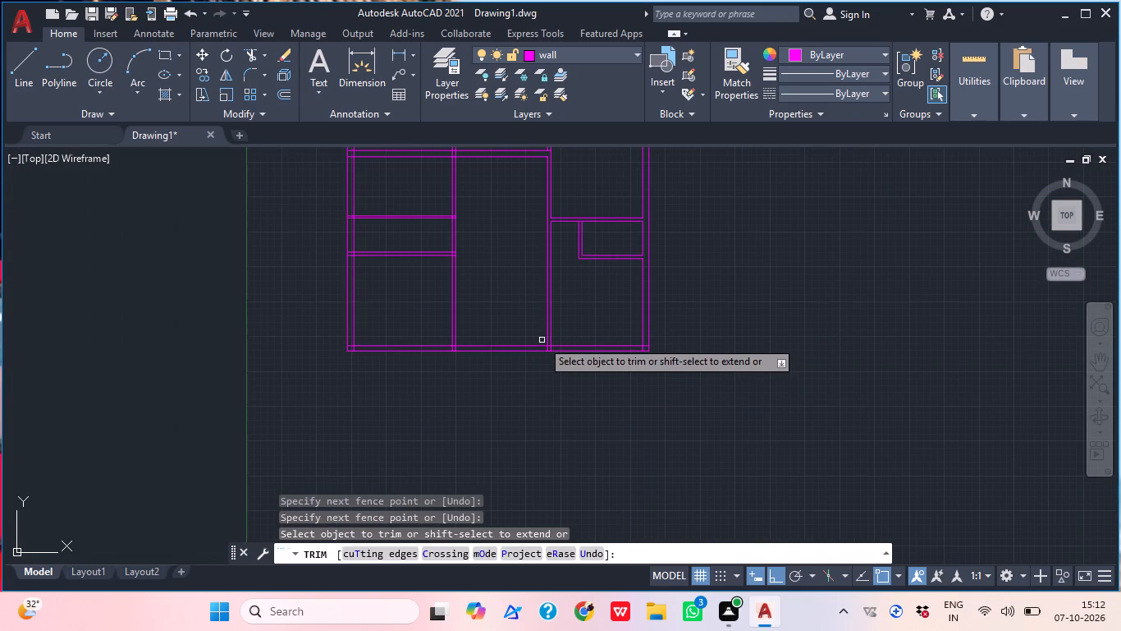
# Trim the overlapping lines where the wall between the middle and right bays meets the bottom exterior wall.
pyautogui.scroll(4, 532, 363)
pyautogui.scroll(-1, 565, 334)
pyautogui.scroll(3, 565, 334)
pyautogui.click(601, 325)
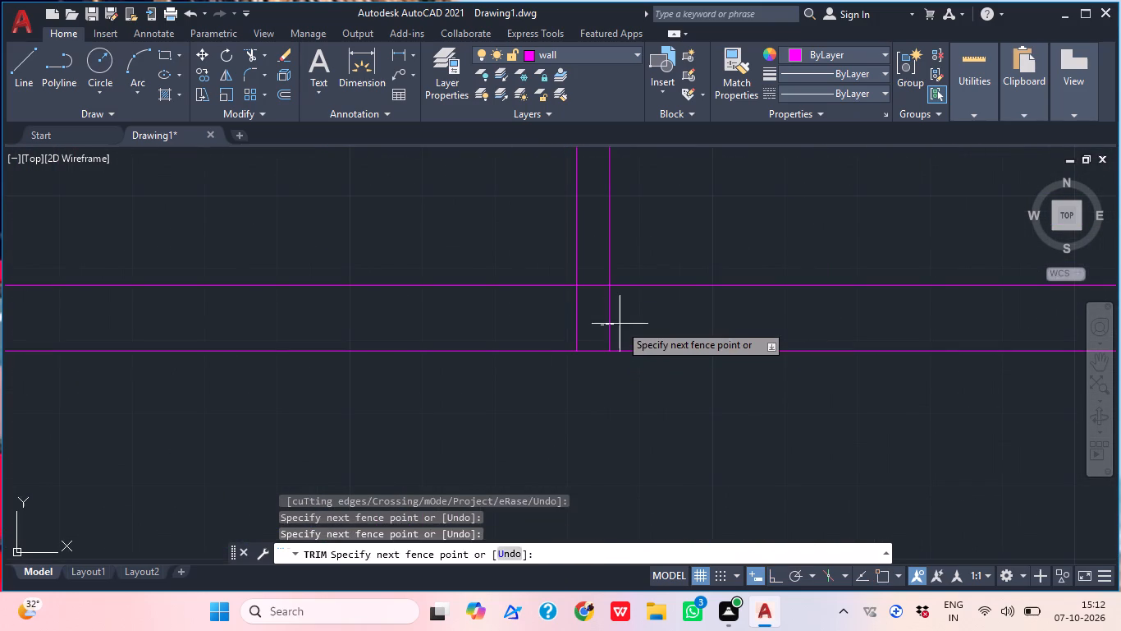
pyautogui.click(620, 324)
pyautogui.moveTo(602, 297); pyautogui.dragTo(596, 286)
pyautogui.click(588, 272)
# Trim the crossing inner wall lines at the bottom-right exterior corner of the plan.
pyautogui.scroll(-5, 597, 288)
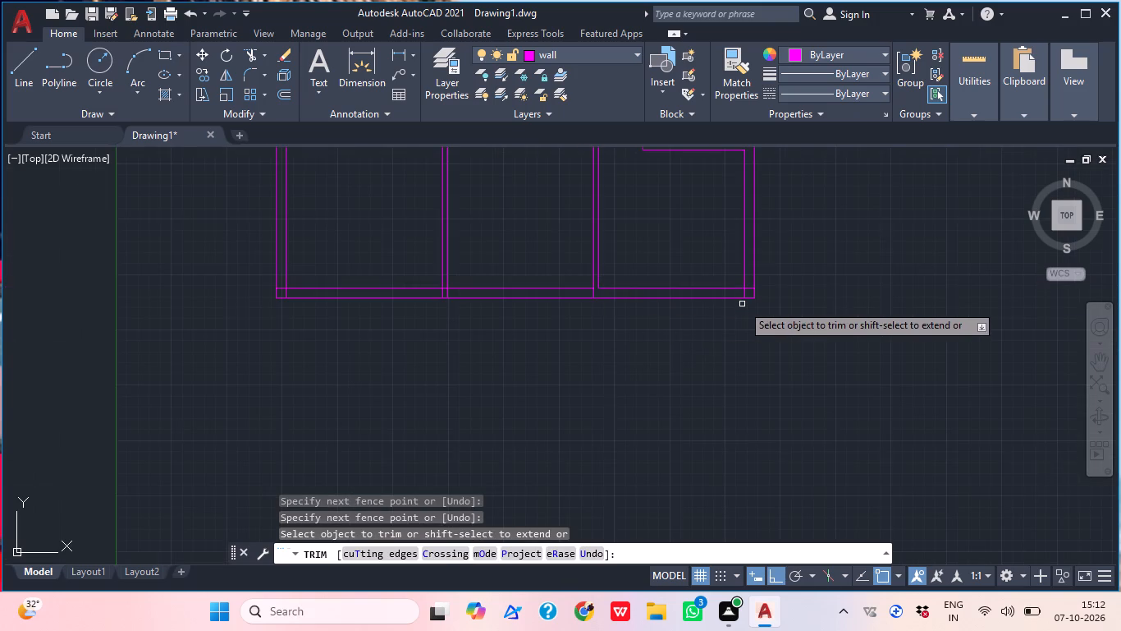
pyautogui.scroll(2, 744, 304)
pyautogui.click(761, 279)
pyautogui.doubleClick(747, 276)
pyautogui.click(761, 265)
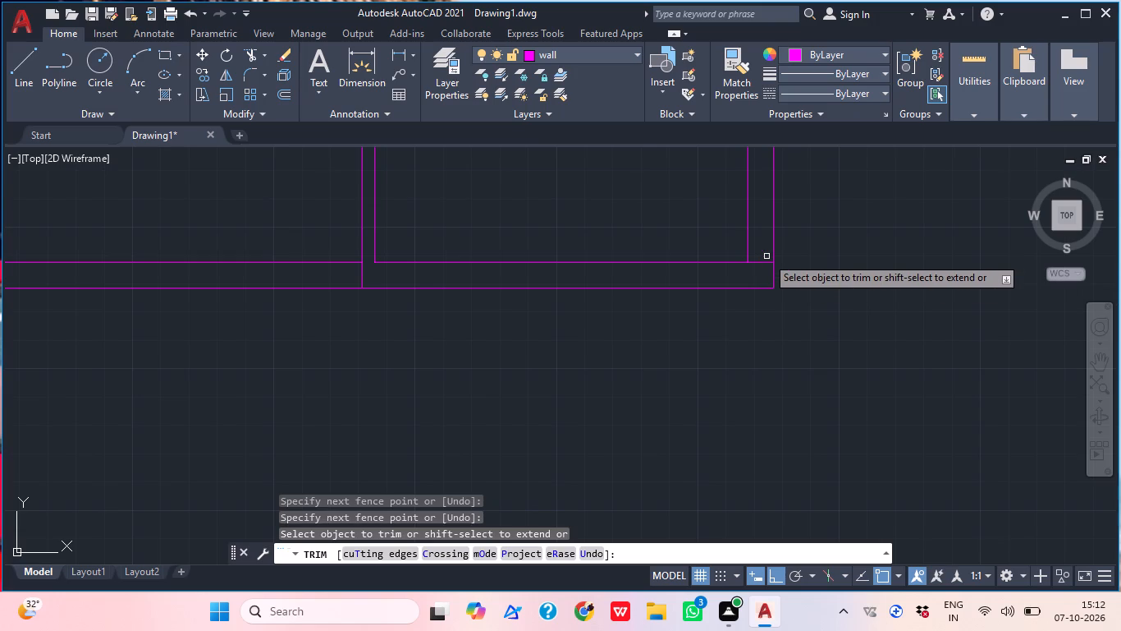
pyautogui.click(766, 261)
# Trim the crossing inner wall lines at the bottom-left exterior corner of the plan.
pyautogui.scroll(-6, 762, 280)
pyautogui.scroll(2, 670, 272)
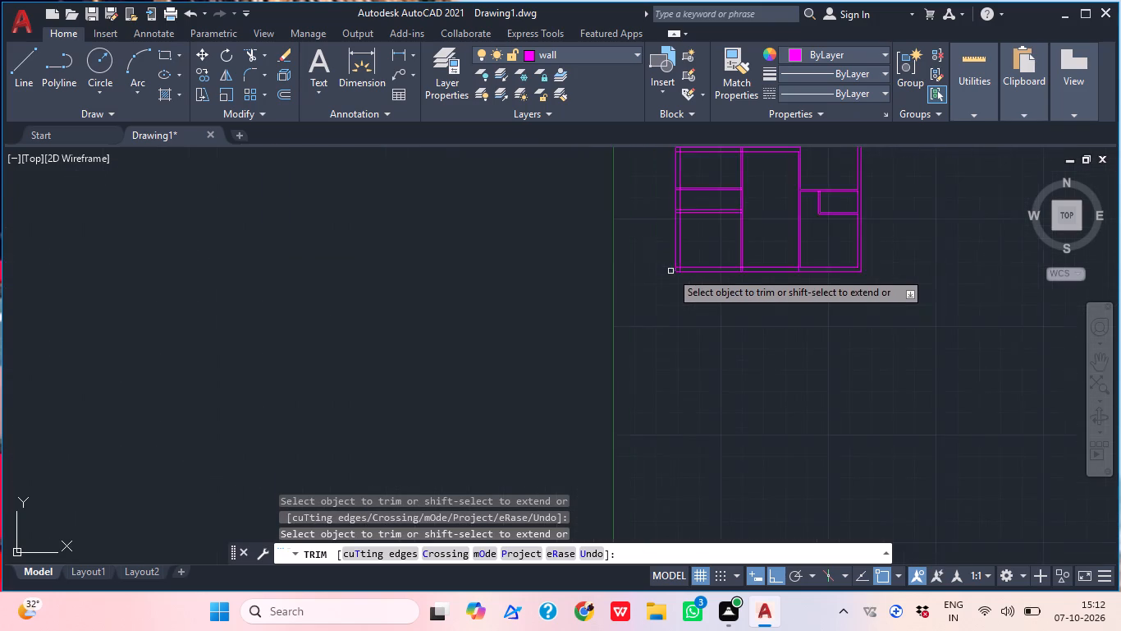
pyautogui.scroll(9, 670, 271)
pyautogui.click(646, 255)
pyautogui.click(610, 189)
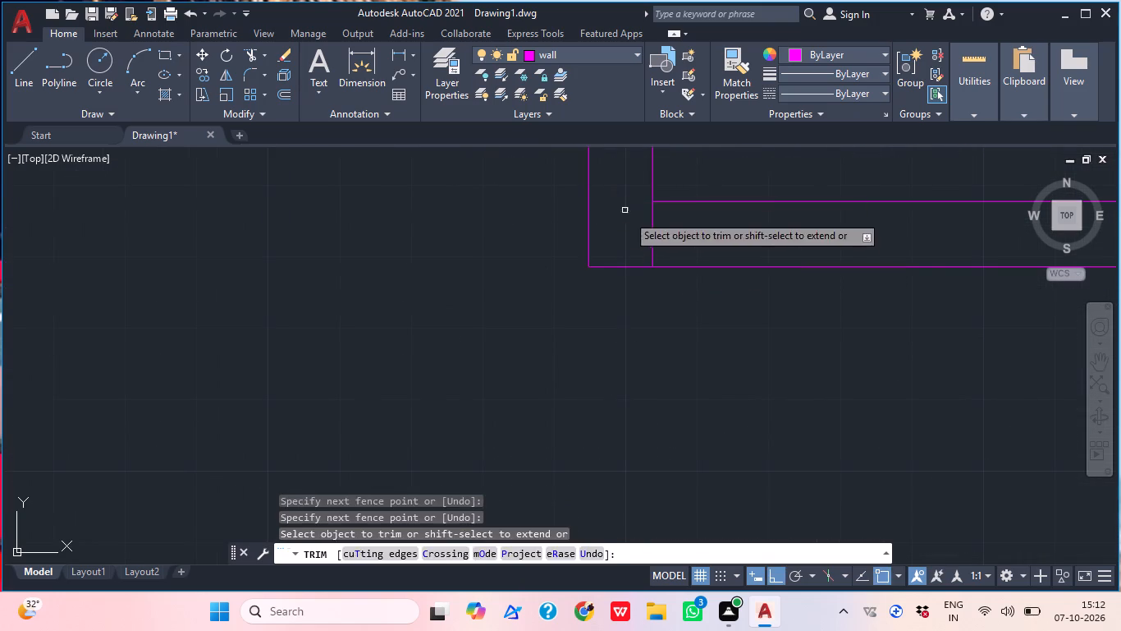
pyautogui.click(629, 221)
pyautogui.click(675, 239)
# Trim the left bay's lowest partition out of the left exterior wall and open the inner wall line between its two lines.
pyautogui.scroll(-3, 676, 237)
pyautogui.moveTo(670, 263); pyautogui.dragTo(636, 329, button='middle')
pyautogui.moveTo(653, 278); pyautogui.dragTo(634, 324, button='middle')
pyautogui.scroll(-1, 634, 324)
pyautogui.moveTo(634, 282); pyautogui.dragTo(620, 316, button='middle')
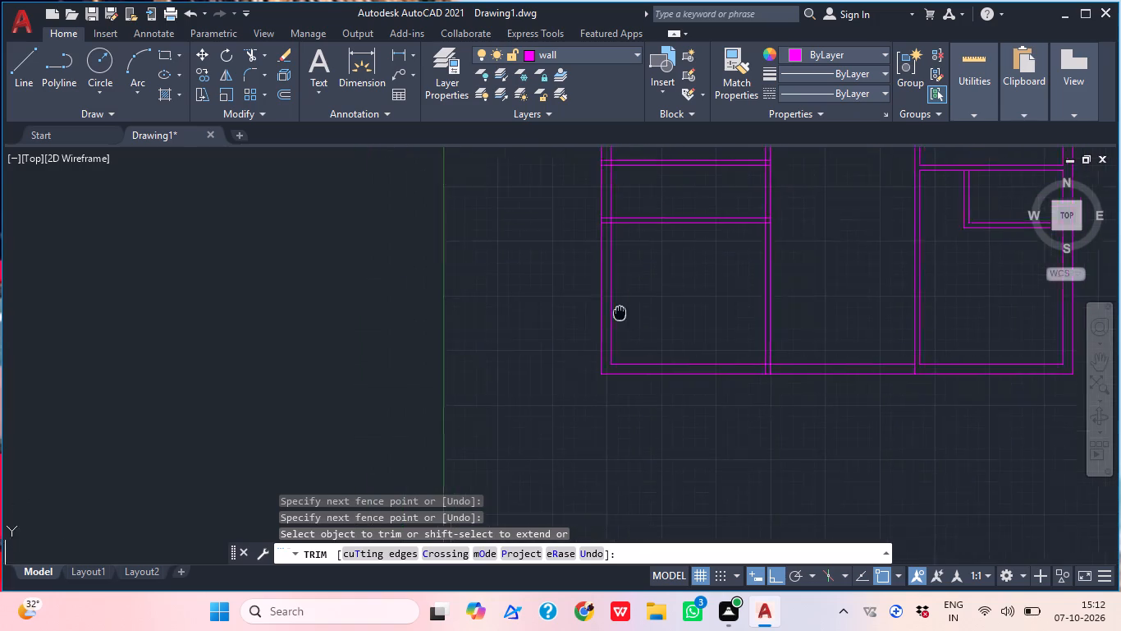
pyautogui.moveTo(620, 316); pyautogui.dragTo(615, 323, button='middle')
pyautogui.scroll(2, 597, 218)
pyautogui.click(606, 243)
pyautogui.click(607, 274)
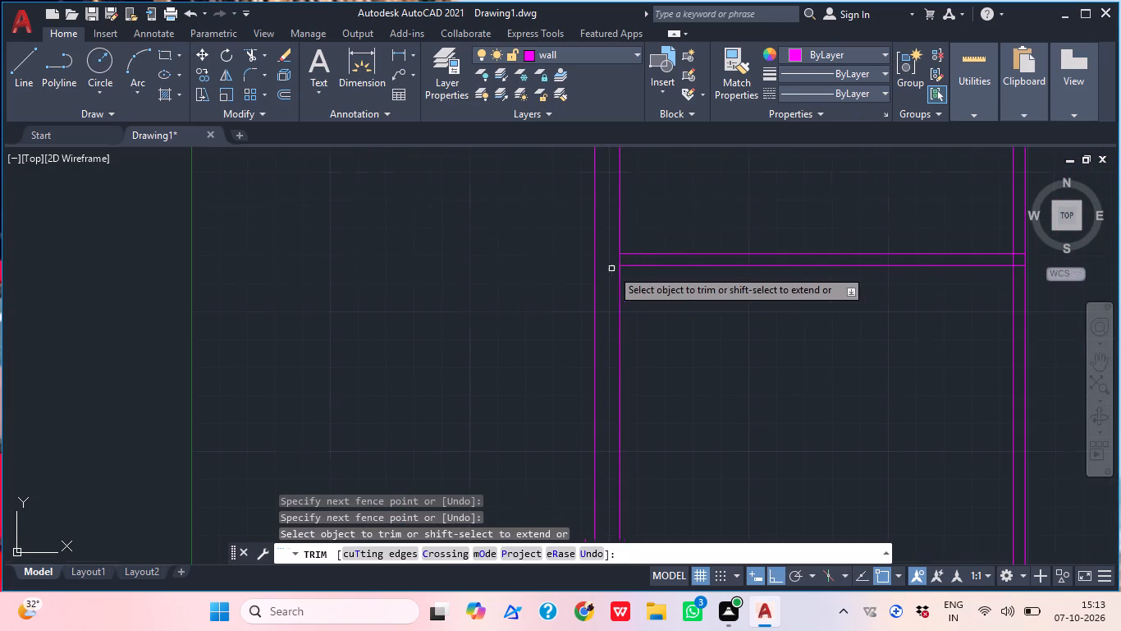
pyautogui.scroll(4, 611, 267)
pyautogui.click(628, 242)
pyautogui.click(712, 229)
# Trim the left bay's second-lowest partition out of the left exterior wall and open the inner wall line between its lines.
pyautogui.scroll(-6, 712, 230)
pyautogui.moveTo(710, 247); pyautogui.dragTo(646, 379, button='middle')
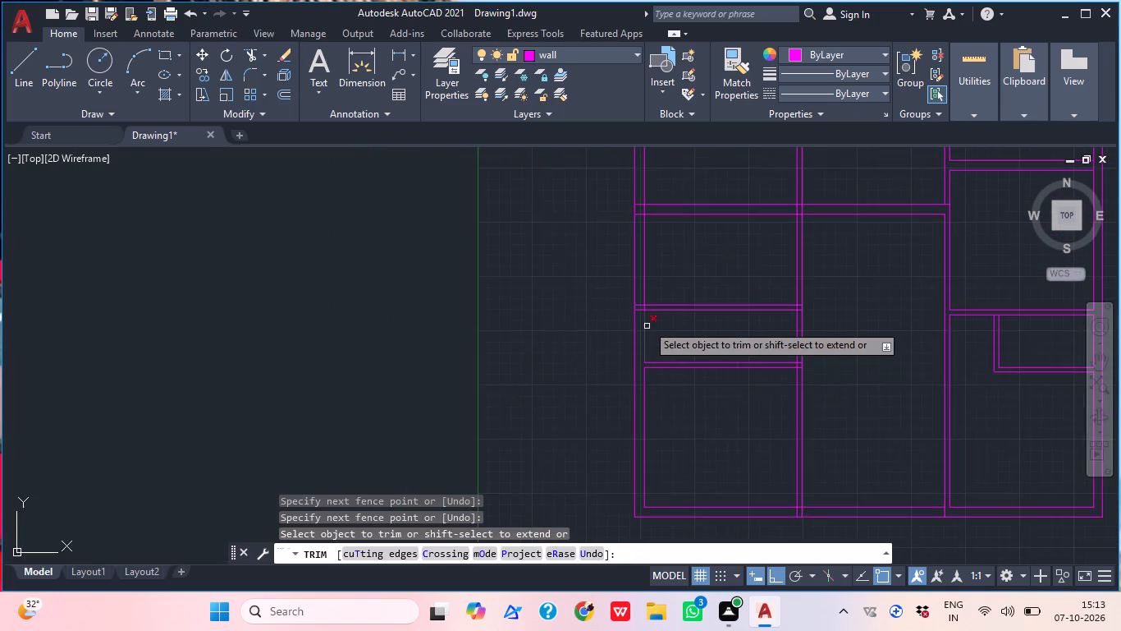
pyautogui.scroll(4, 647, 307)
pyautogui.click(613, 288)
pyautogui.click(609, 358)
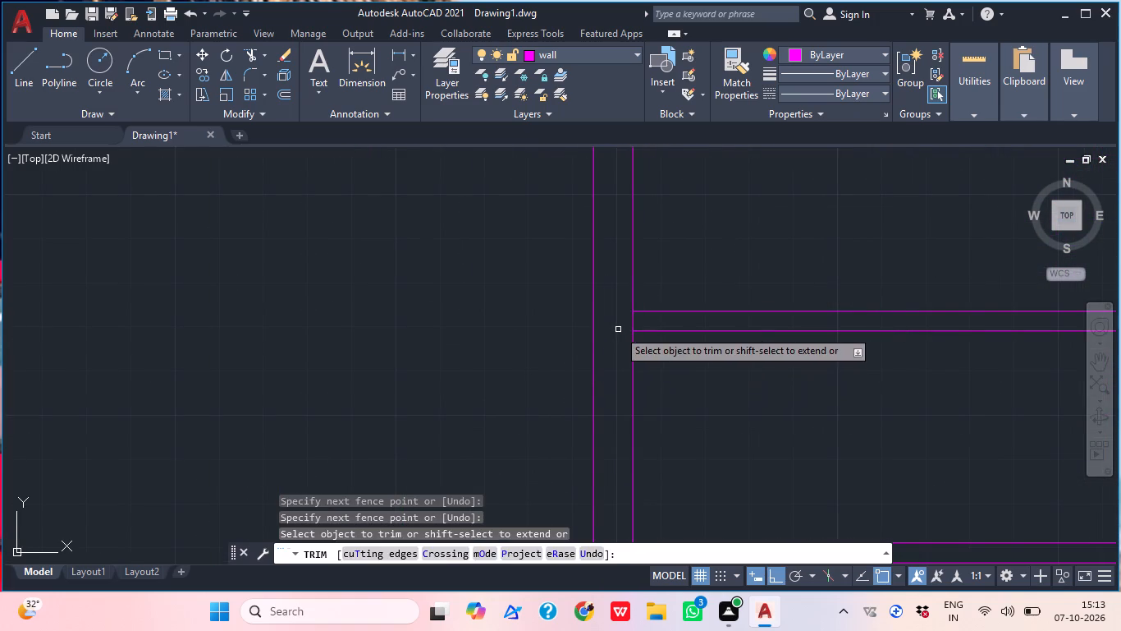
pyautogui.click(618, 329)
pyautogui.click(655, 323)
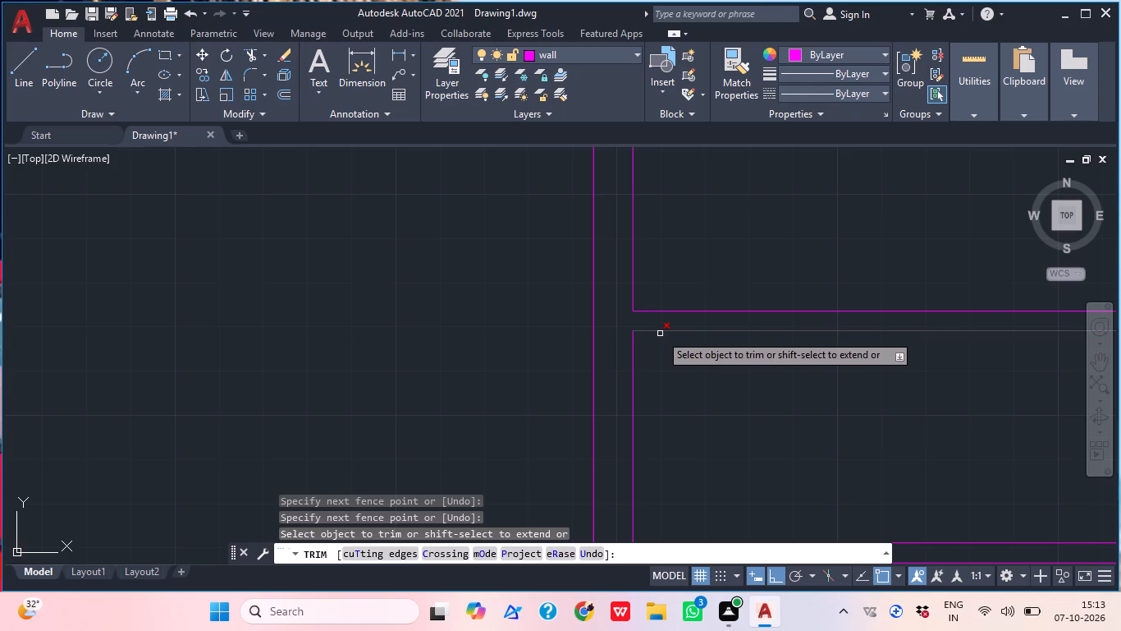
pyautogui.moveTo(673, 342); pyautogui.dragTo(661, 432, button='middle')
pyautogui.press('Escape')
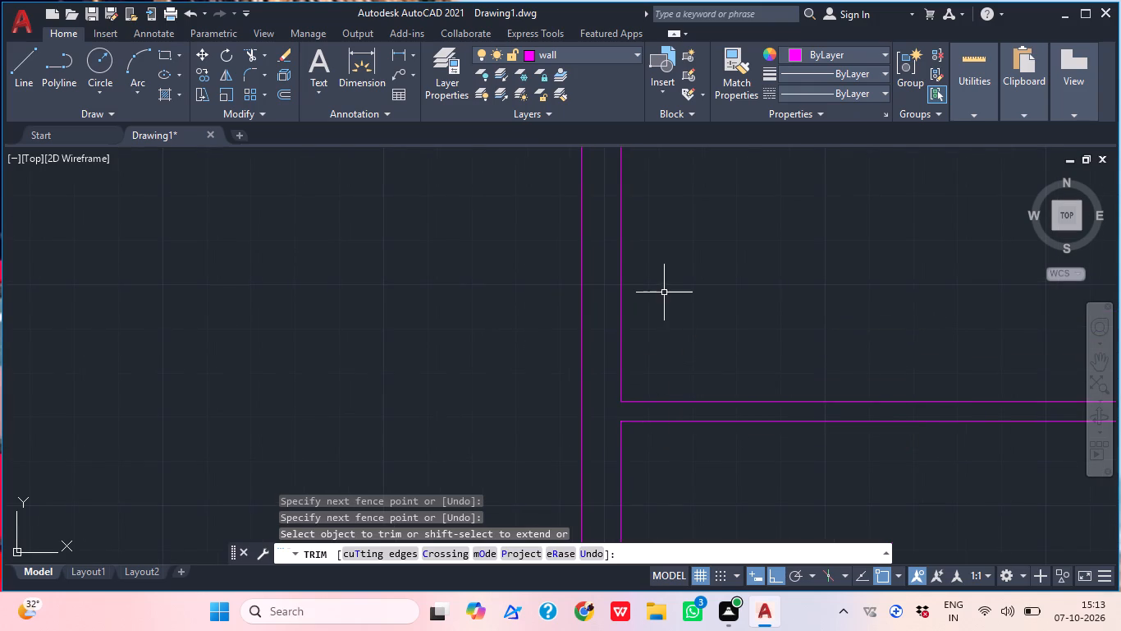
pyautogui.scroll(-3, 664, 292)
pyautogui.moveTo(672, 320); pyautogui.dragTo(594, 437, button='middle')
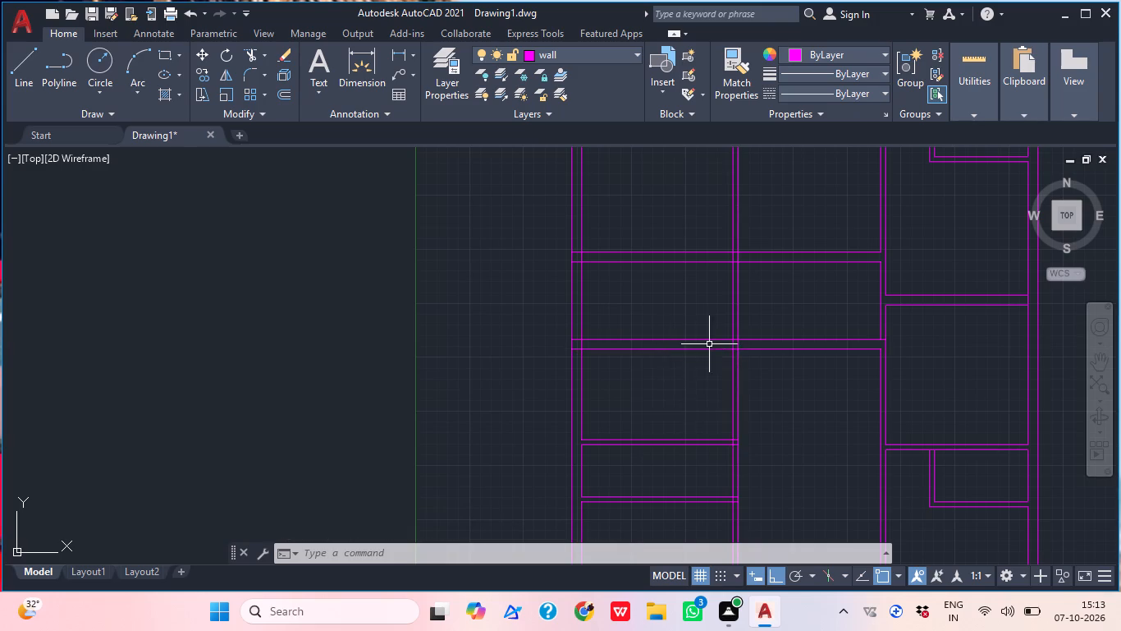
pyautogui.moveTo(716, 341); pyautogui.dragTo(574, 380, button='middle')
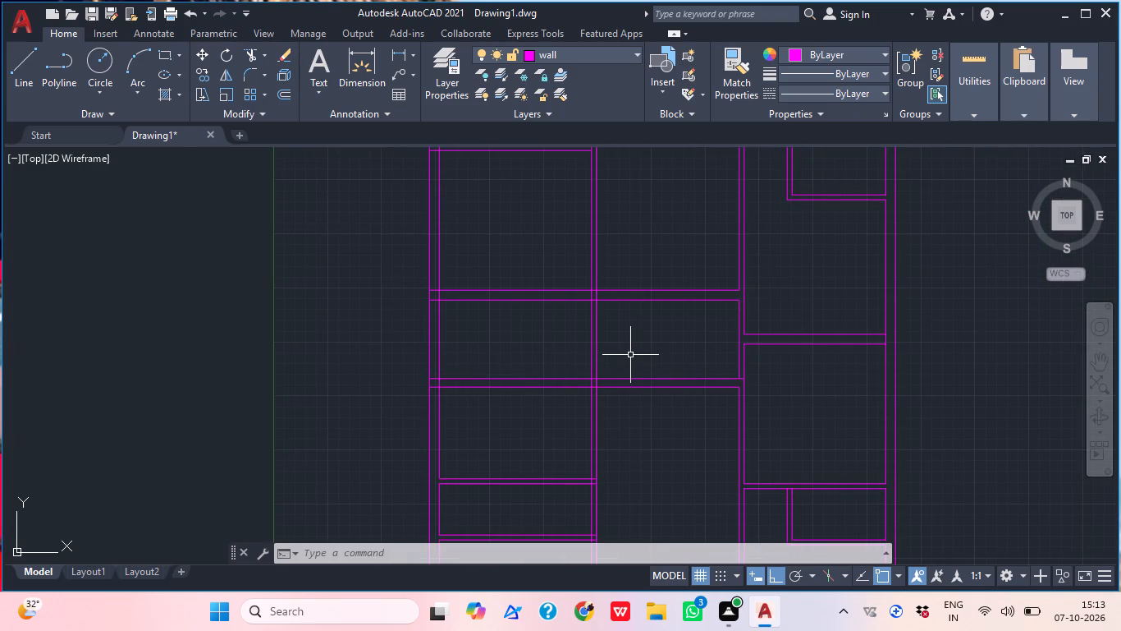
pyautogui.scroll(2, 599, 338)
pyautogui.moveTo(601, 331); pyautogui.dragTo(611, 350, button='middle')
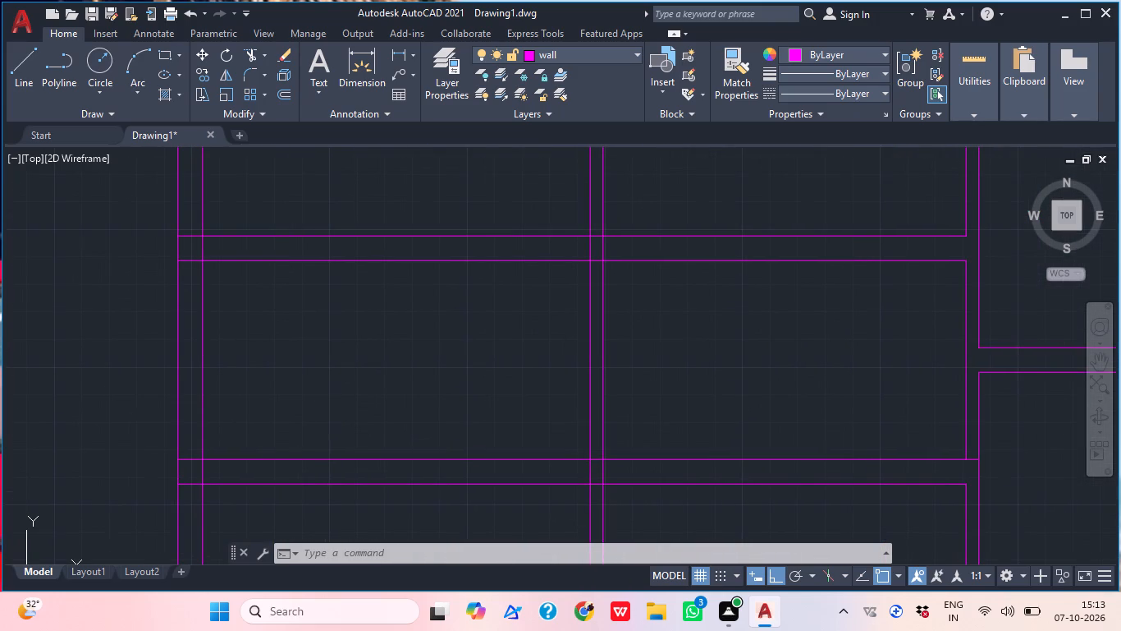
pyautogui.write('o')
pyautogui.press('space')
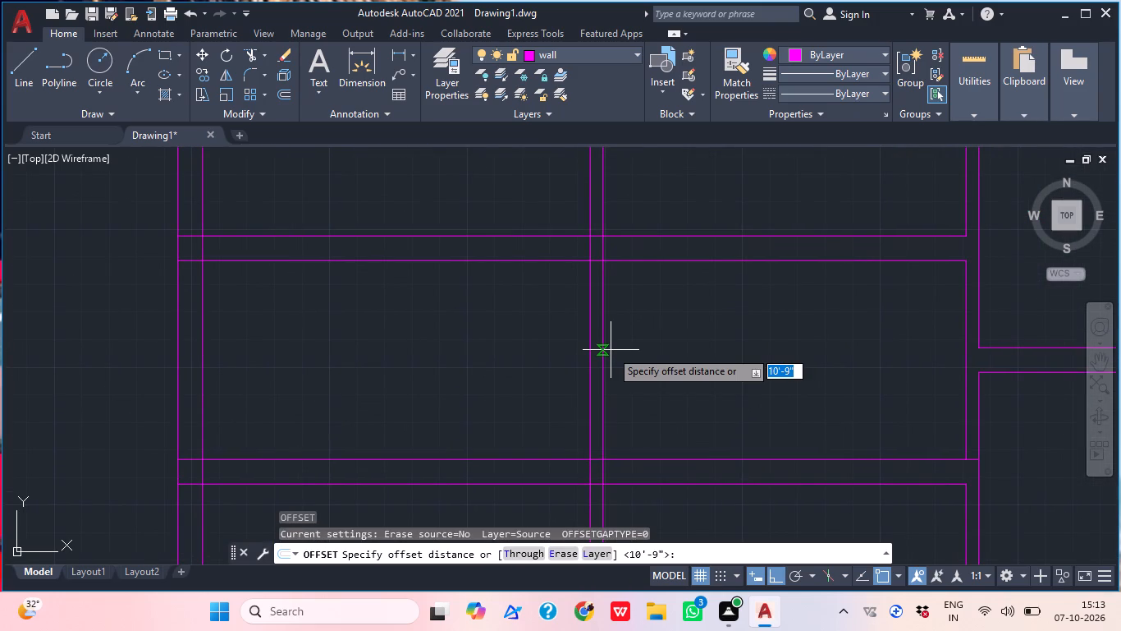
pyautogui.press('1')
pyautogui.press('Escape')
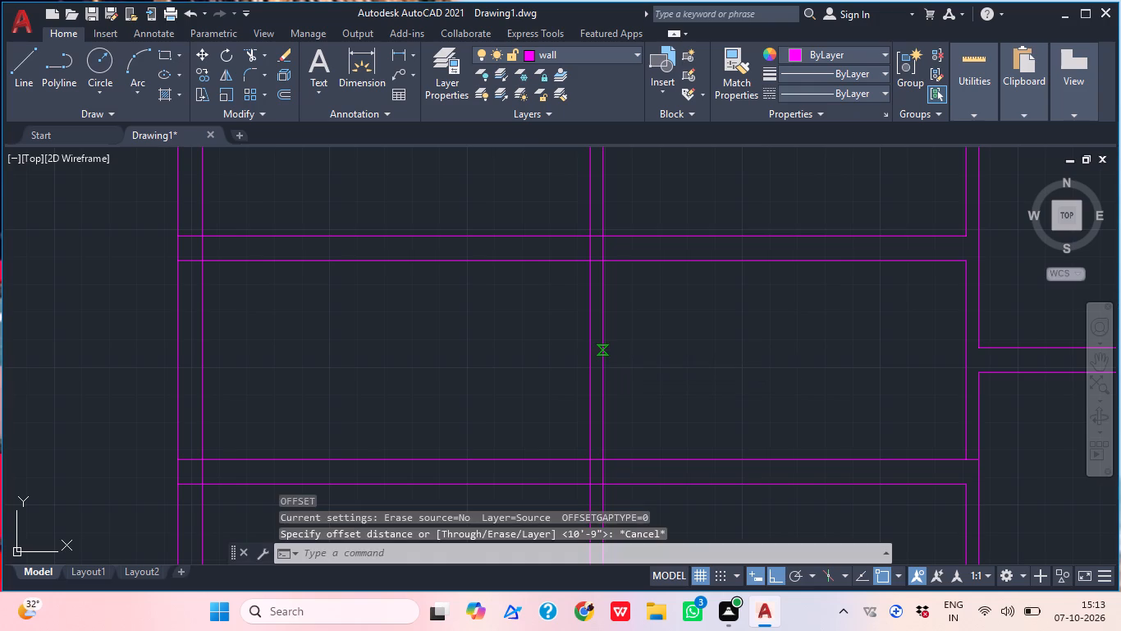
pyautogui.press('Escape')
# Trim the middle vertical partition's left line inside both horizontal partitions and remove its right line between them.
pyautogui.write('tr')
pyautogui.press('space')
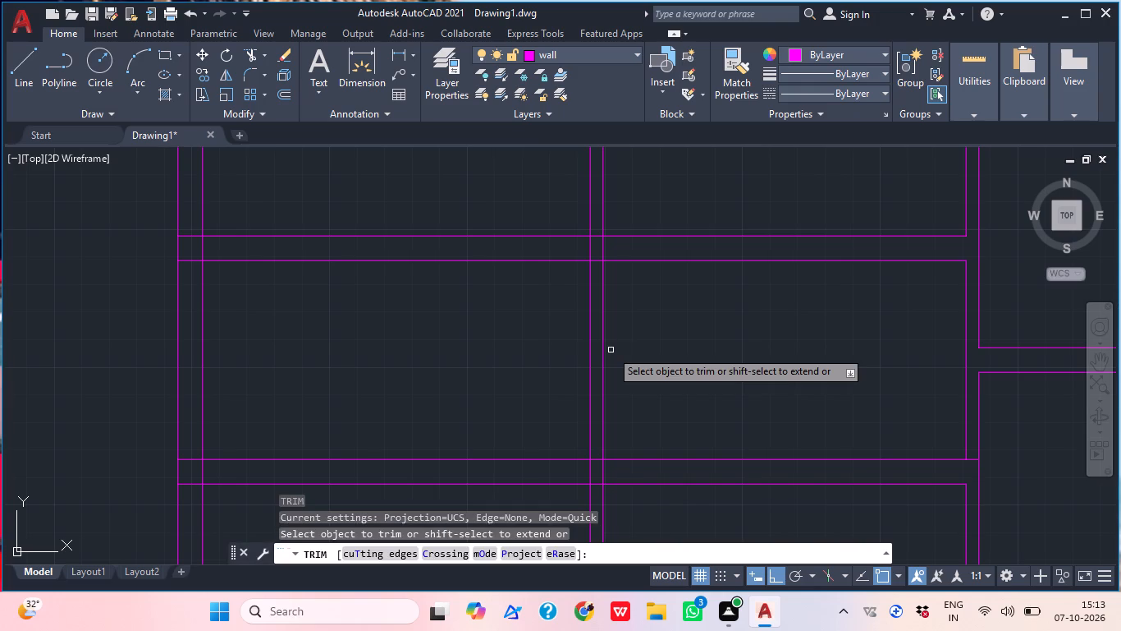
pyautogui.click(578, 245)
pyautogui.click(597, 250)
pyautogui.click(593, 480)
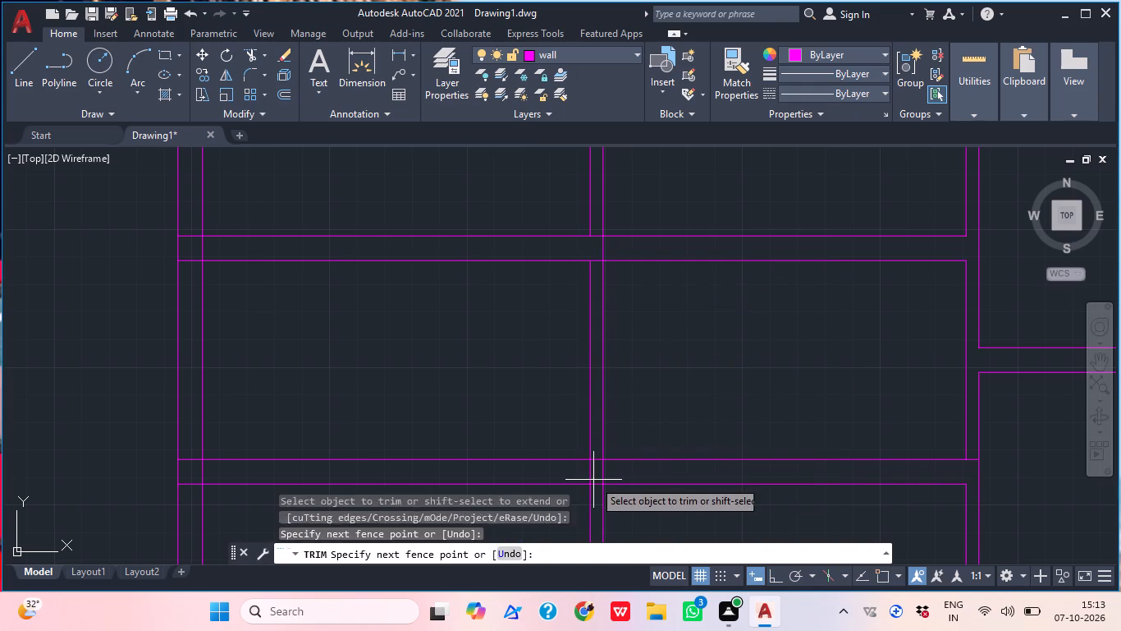
pyautogui.click(576, 473)
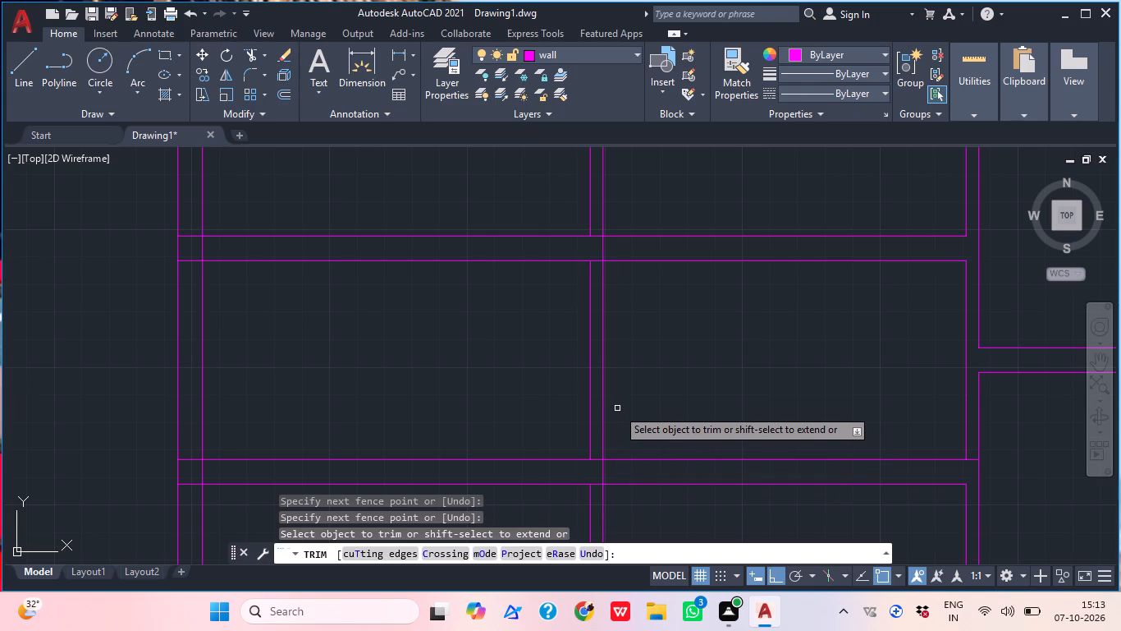
pyautogui.click(600, 396)
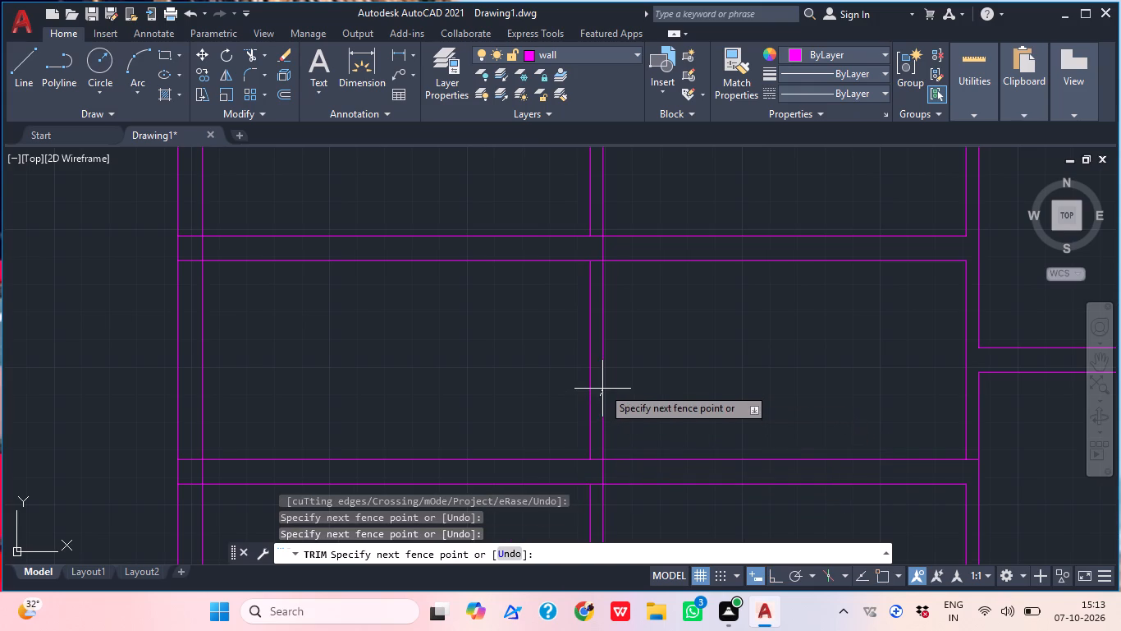
pyautogui.click(605, 384)
pyautogui.press('Escape')
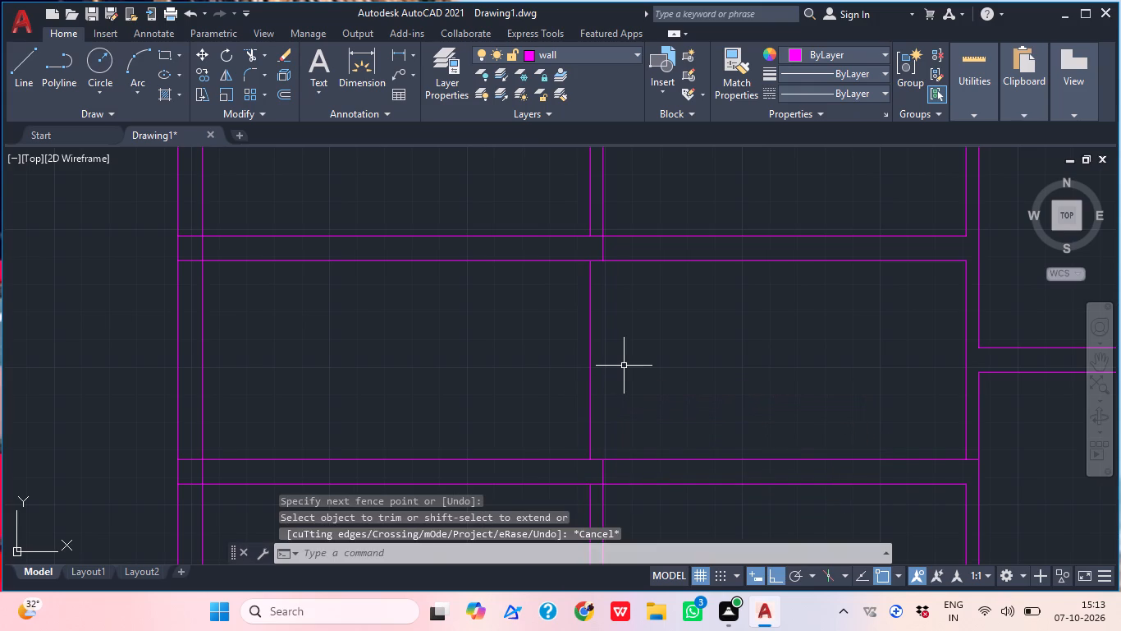
# Offset the remaining vertical partition line leftward seven times at 1' spacing as stair treads between the two horizontal partitions.
pyautogui.write('o')
pyautogui.press('space')
pyautogui.write("1'")
pyautogui.press('Return')
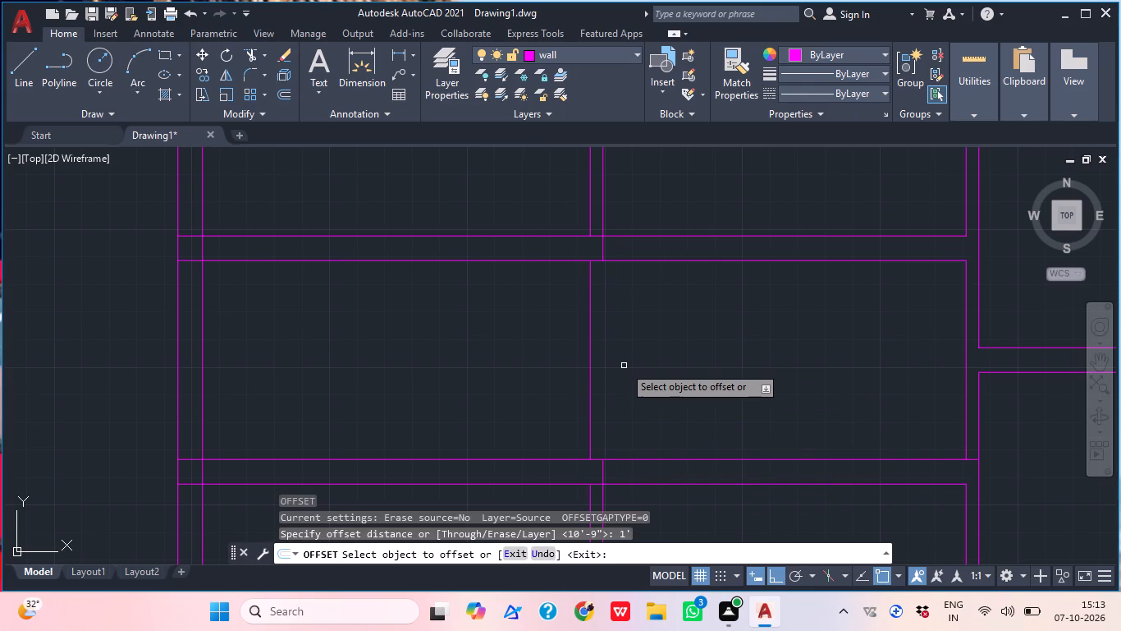
pyautogui.click(590, 354)
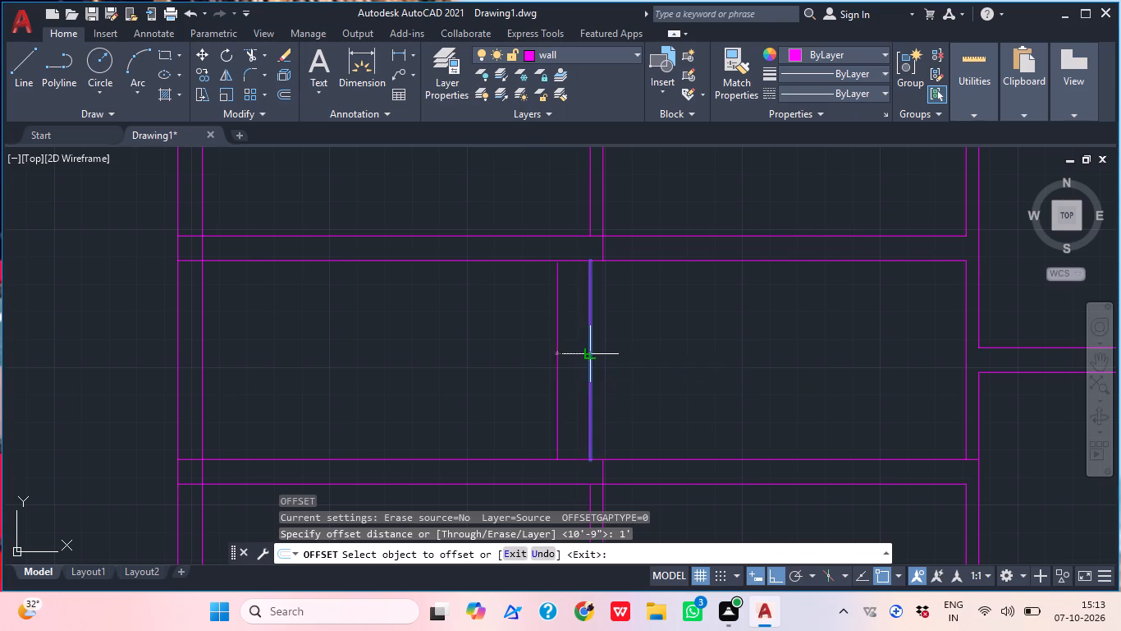
pyautogui.click(554, 356)
pyautogui.click(558, 350)
pyautogui.click(479, 361)
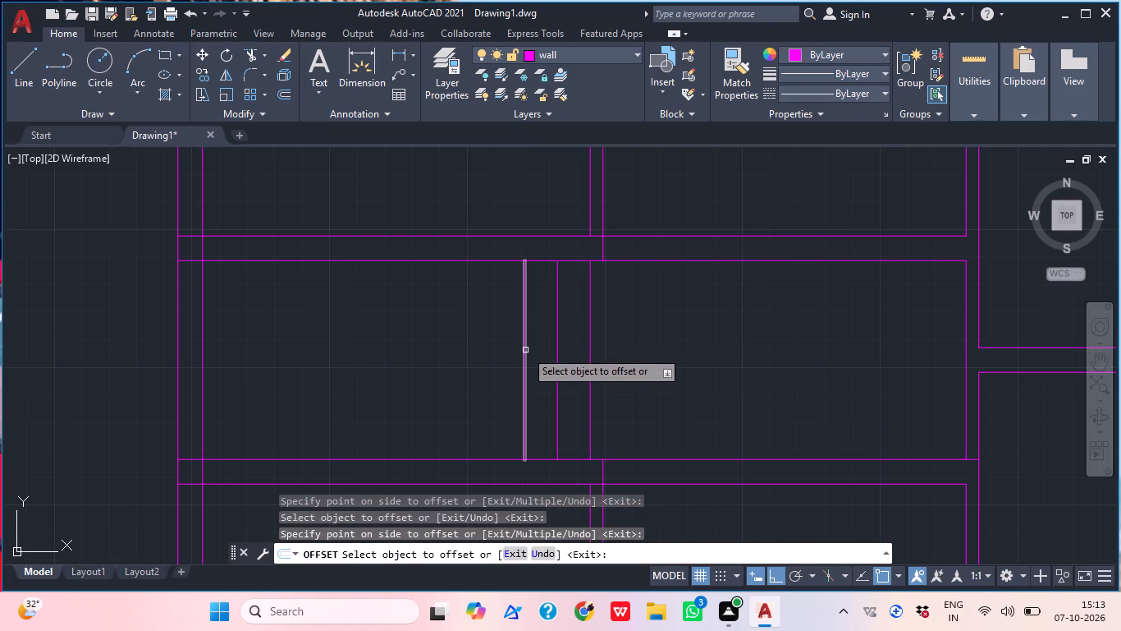
pyautogui.click(525, 350)
pyautogui.click(469, 348)
pyautogui.click(491, 343)
pyautogui.click(425, 344)
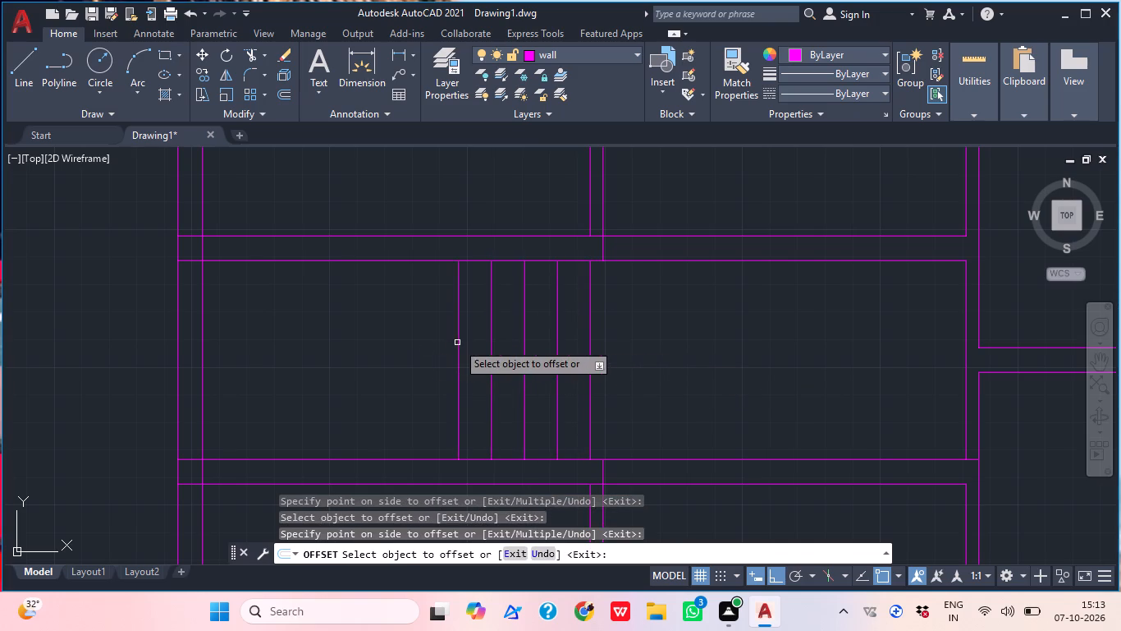
pyautogui.click(457, 343)
pyautogui.click(406, 341)
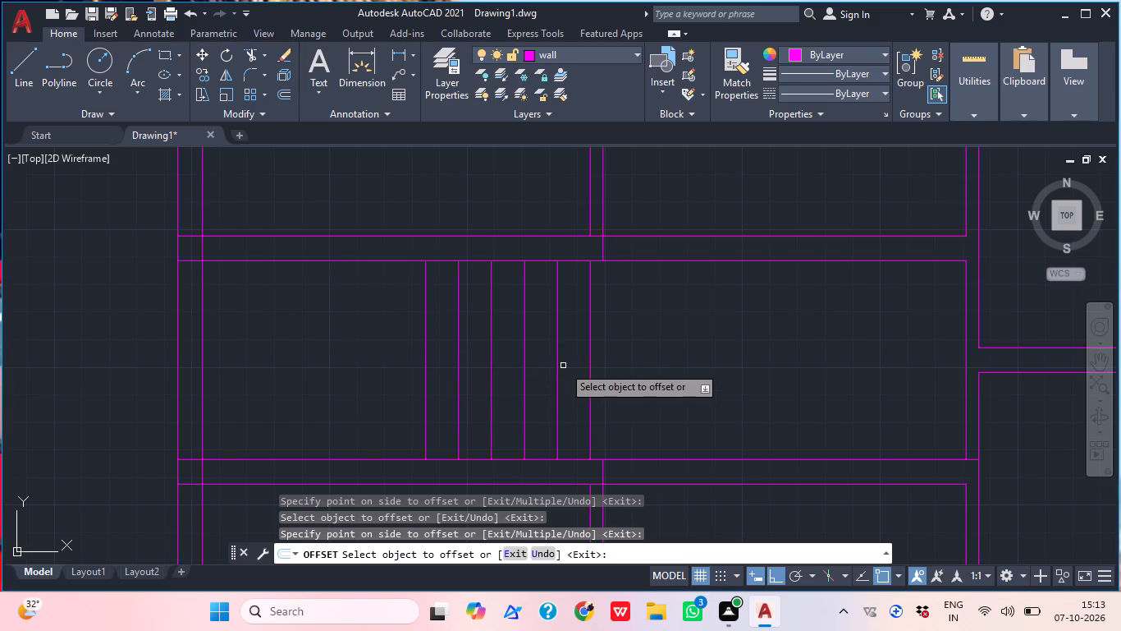
pyautogui.click(426, 349)
pyautogui.click(391, 357)
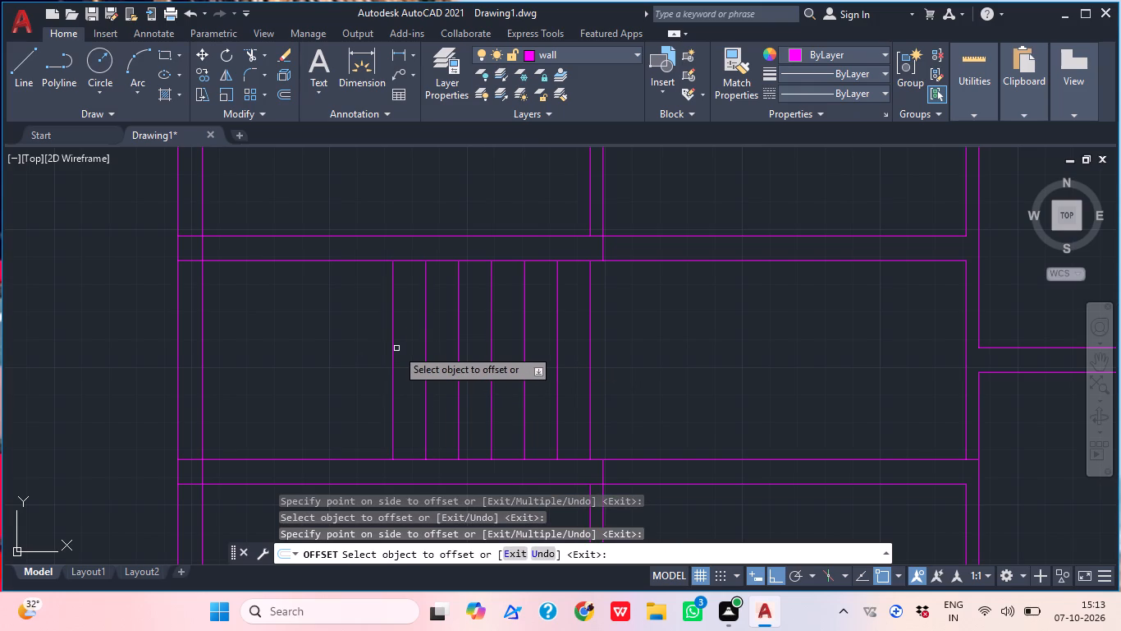
pyautogui.click(391, 348)
pyautogui.click(352, 348)
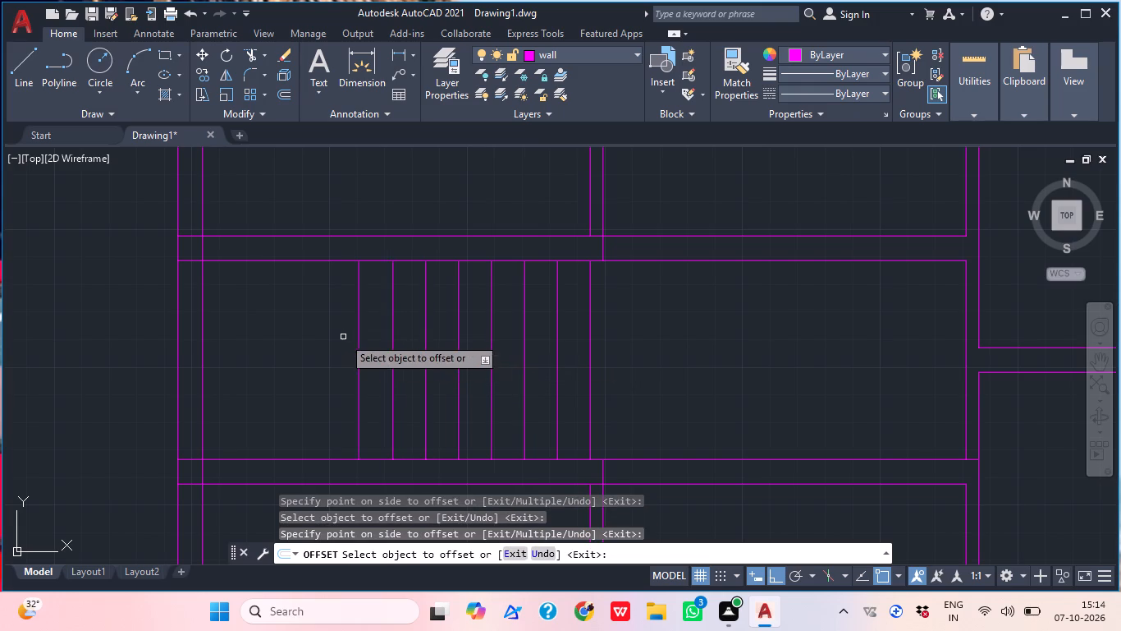
# Offset the leftmost stair tread line 3' to the left as the landing edge.
pyautogui.moveTo(354, 337); pyautogui.dragTo(390, 362, button='middle')
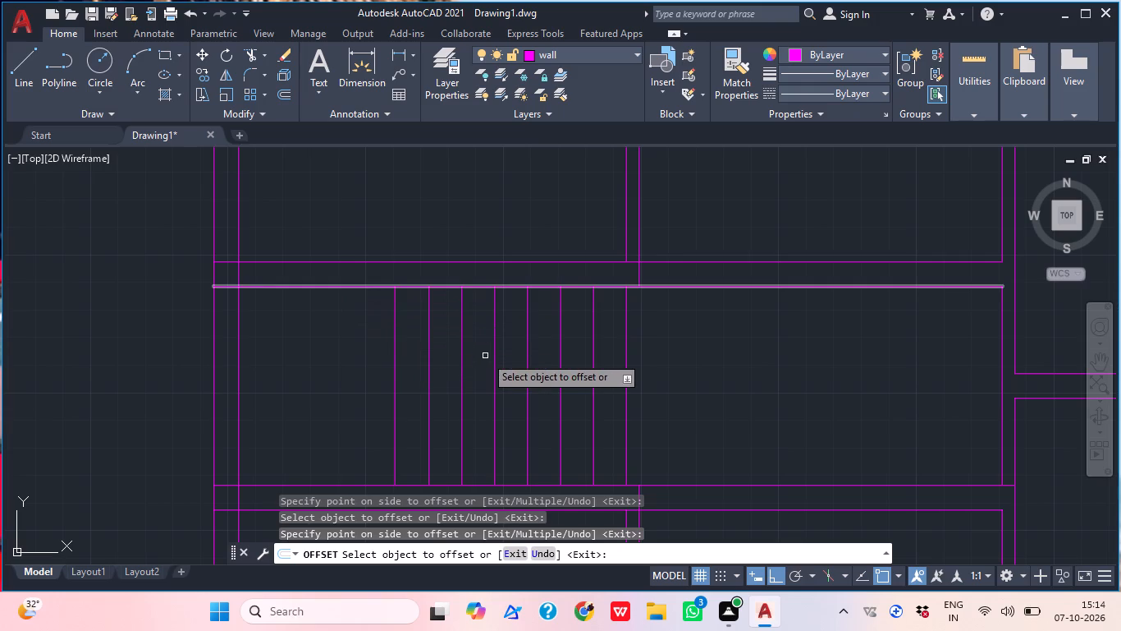
pyautogui.press('space')
pyautogui.press('space')
pyautogui.write("3'")
pyautogui.press('Return')
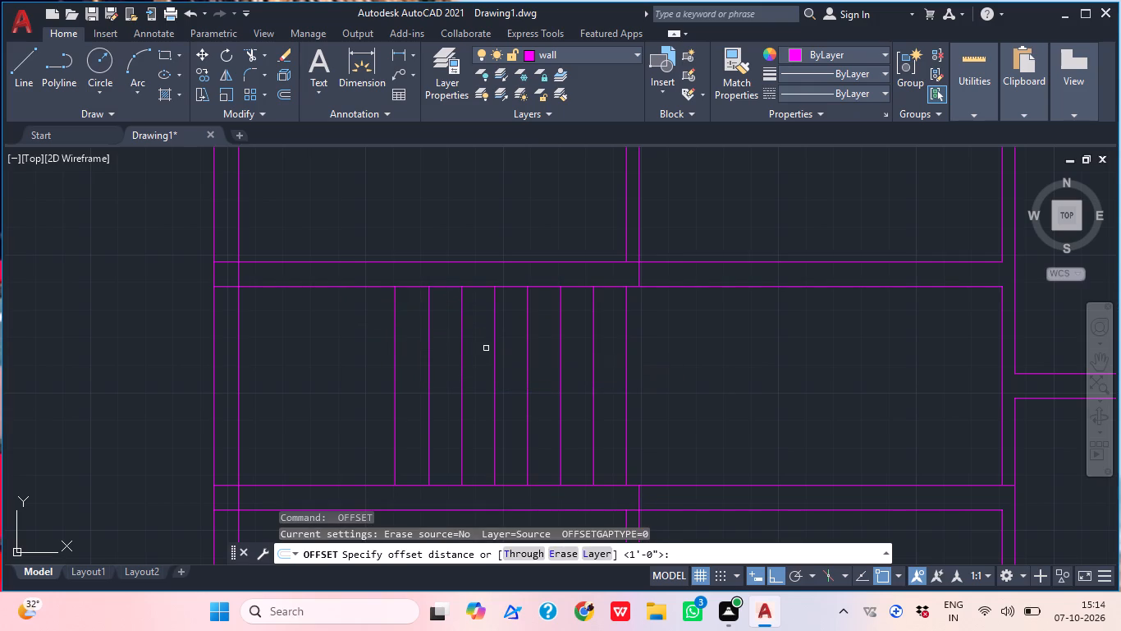
pyautogui.click(394, 383)
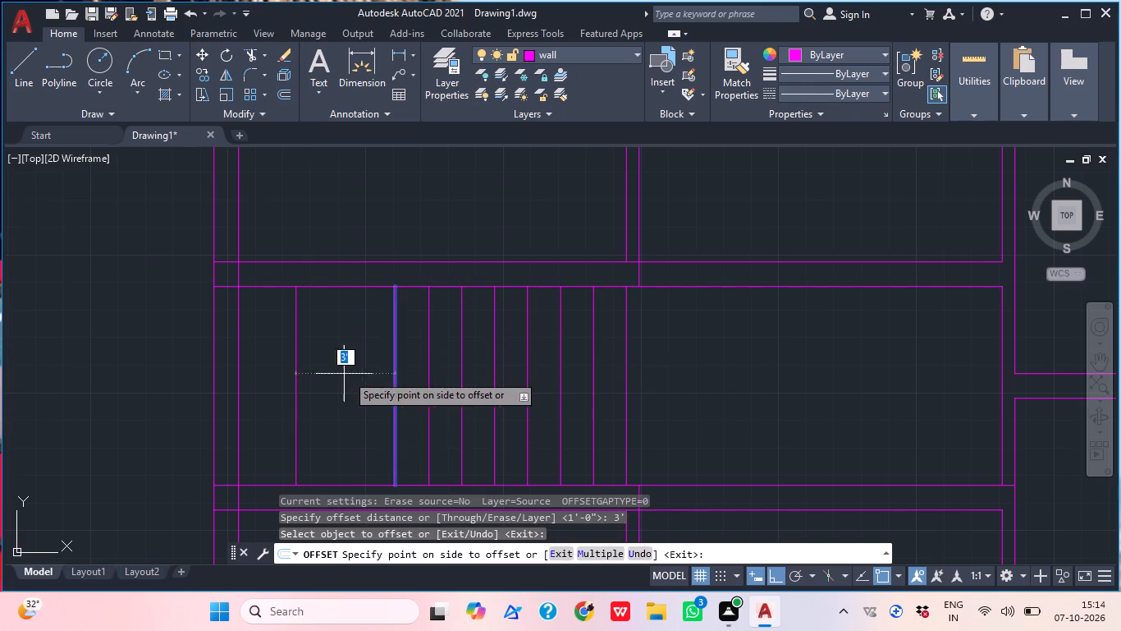
pyautogui.click(315, 371)
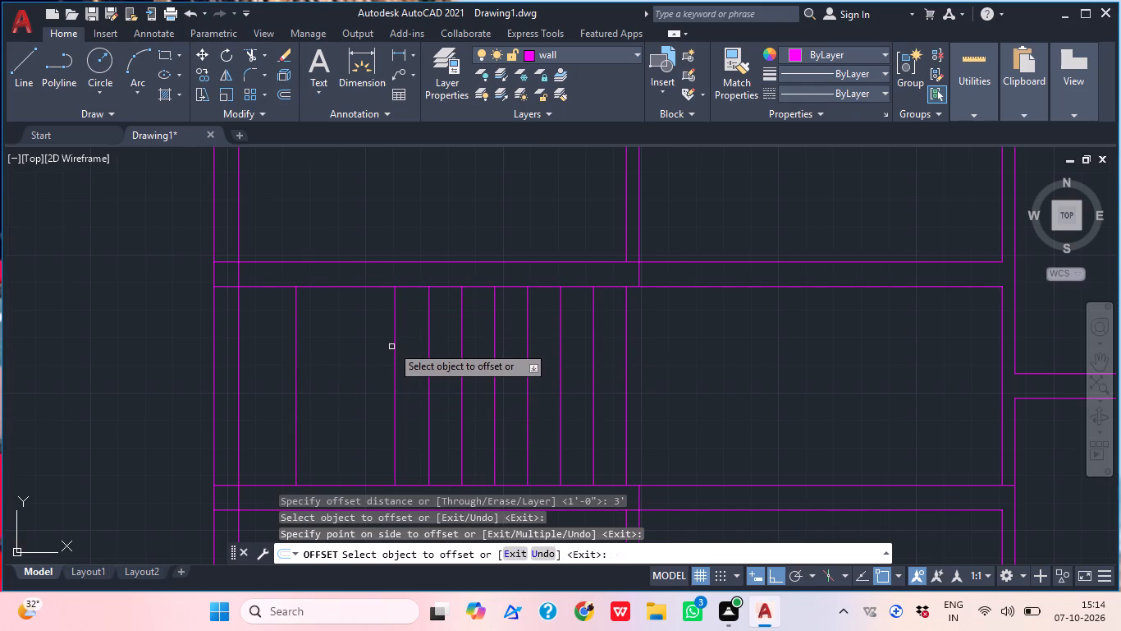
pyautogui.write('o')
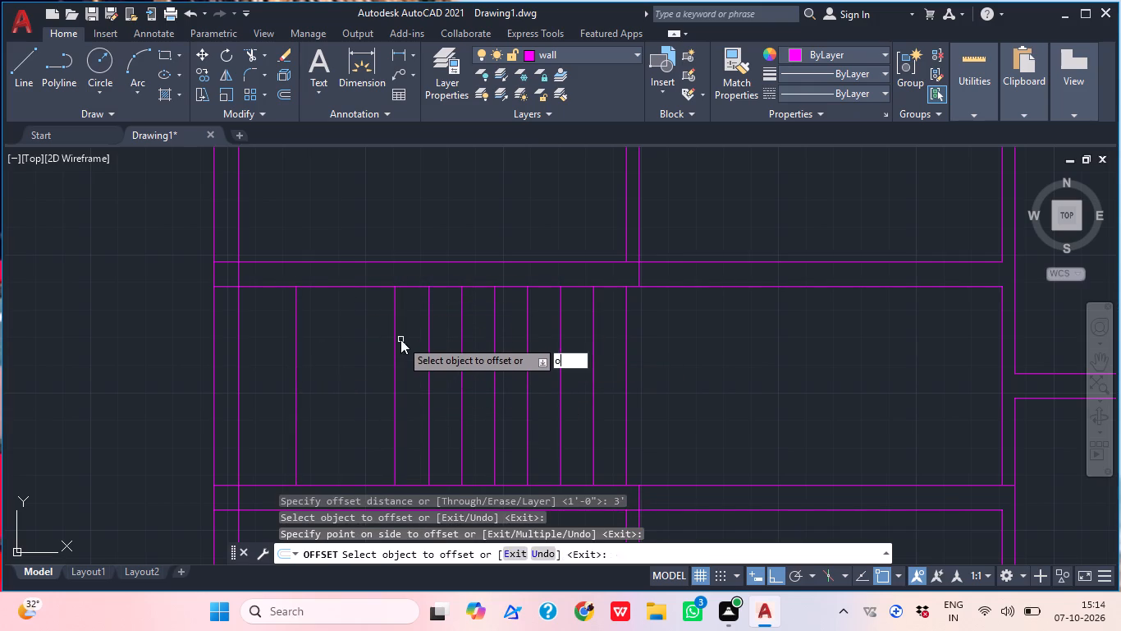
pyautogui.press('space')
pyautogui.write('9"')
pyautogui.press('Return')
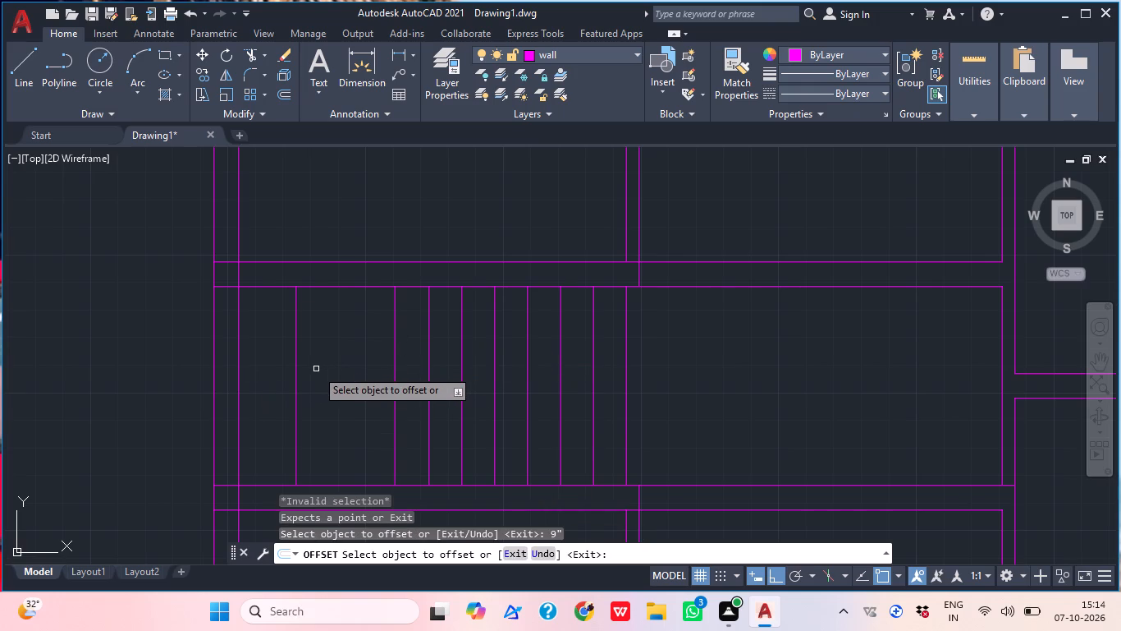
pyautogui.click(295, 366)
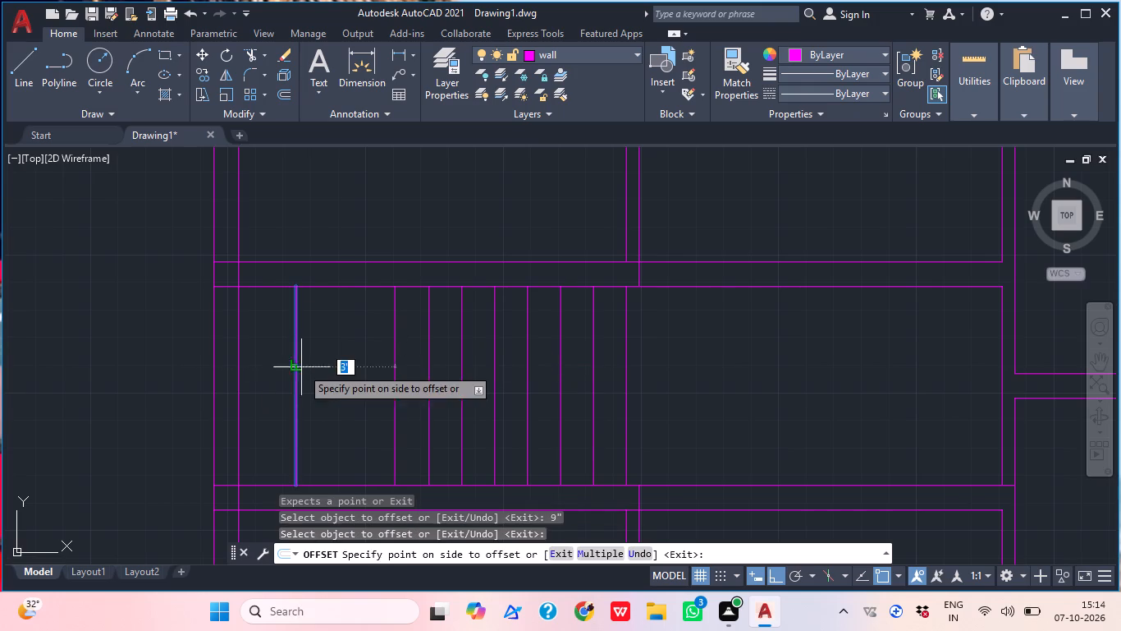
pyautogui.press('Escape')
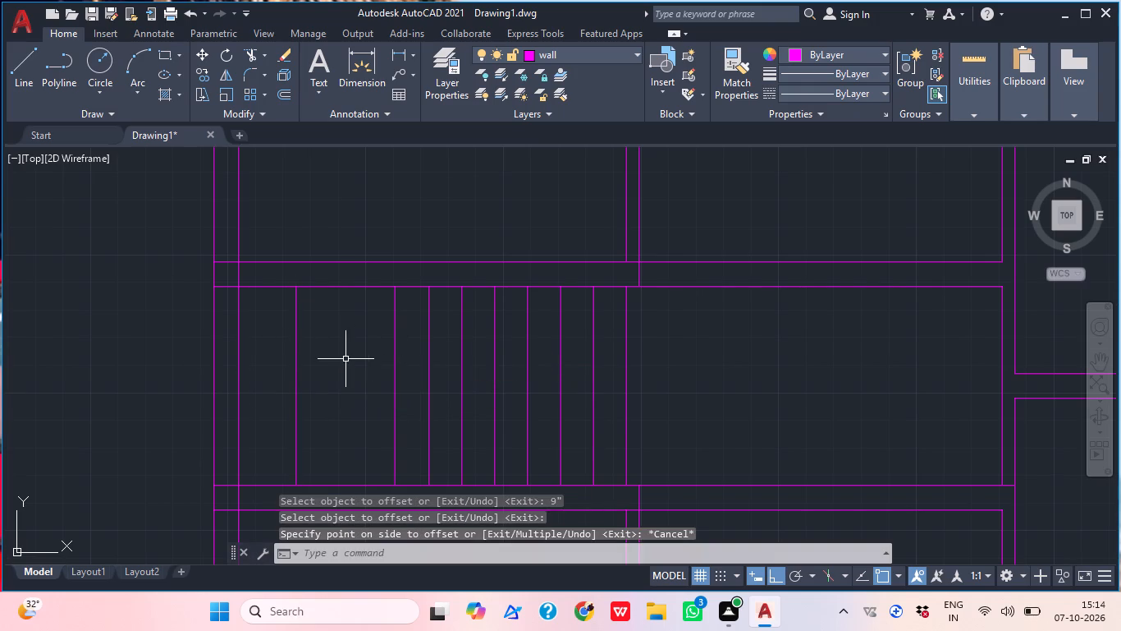
# Trim away the left exterior wall's lines between the two horizontal partitions beside the staircase.
pyautogui.press('t')
pyautogui.press('r')
pyautogui.press('space')
pyautogui.click(266, 375)
pyautogui.click(178, 375)
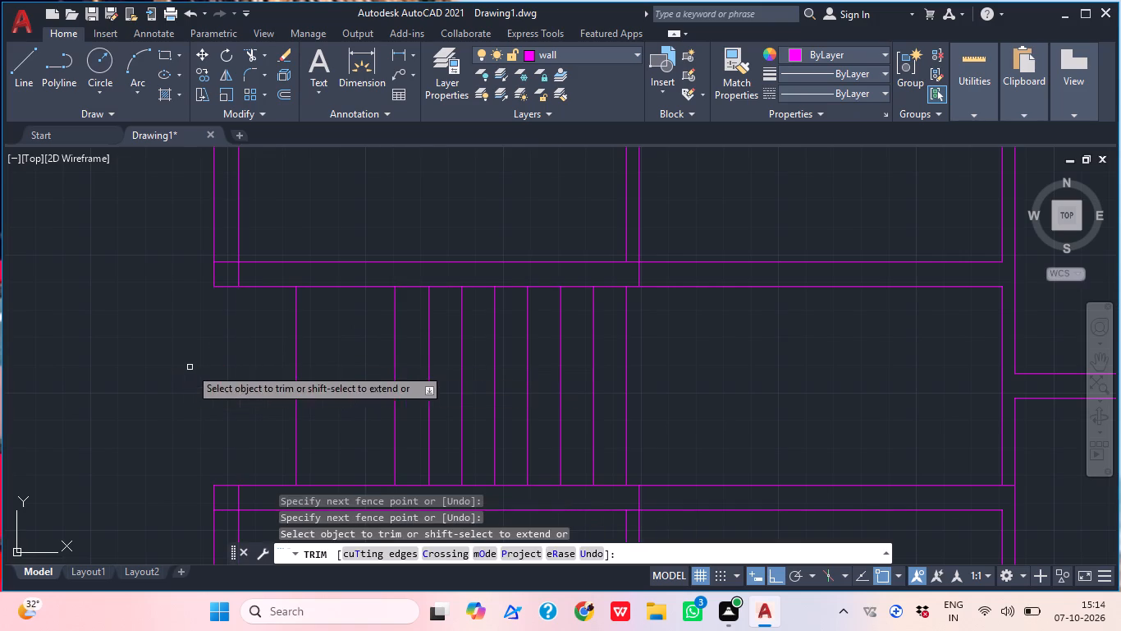
pyautogui.press('Escape')
# Draw a horizontal line from the landing edge's midpoint to the midpoint of the rightmost stair tread line.
pyautogui.moveTo(309, 366); pyautogui.dragTo(263, 352, button='middle')
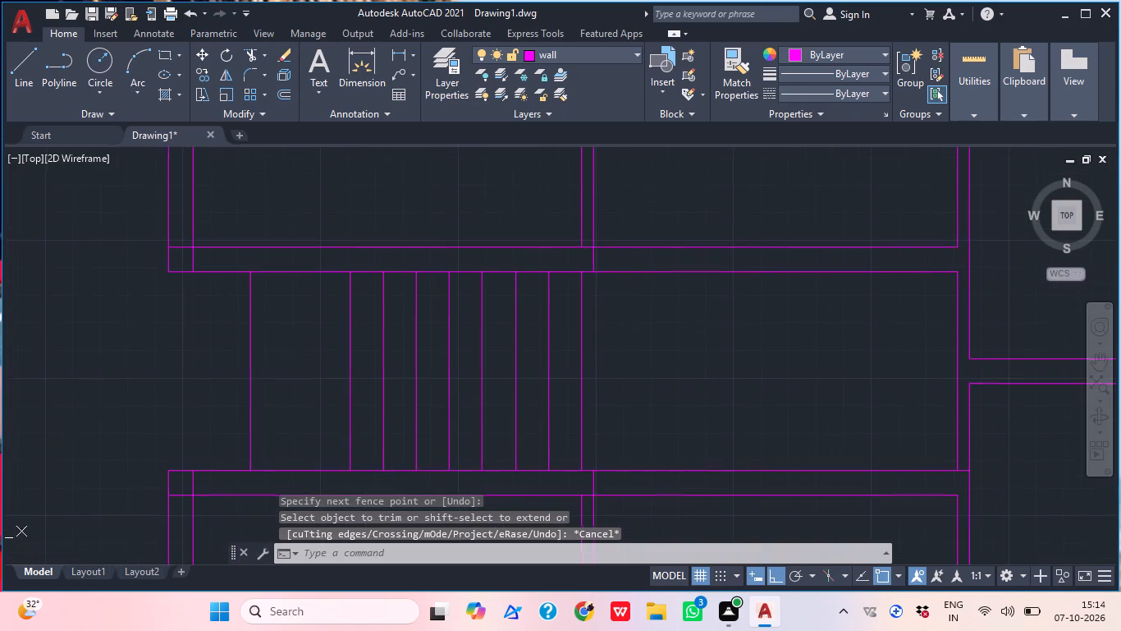
pyautogui.moveTo(464, 363); pyautogui.dragTo(429, 372, button='middle')
pyautogui.scroll(-1, 429, 372)
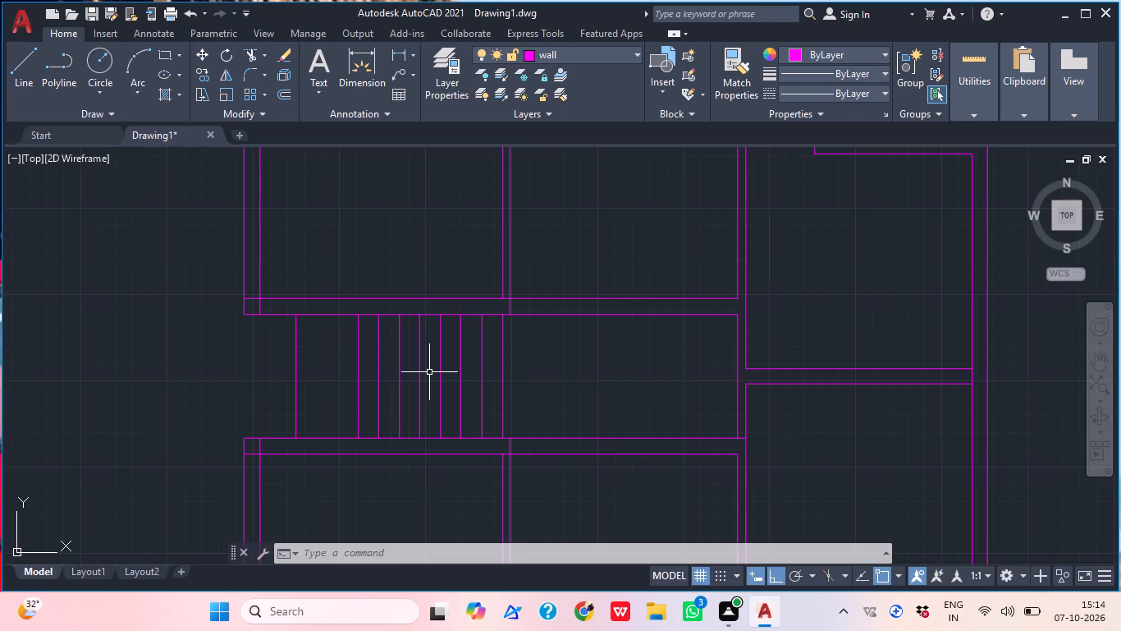
pyautogui.moveTo(436, 389); pyautogui.dragTo(512, 388, button='middle')
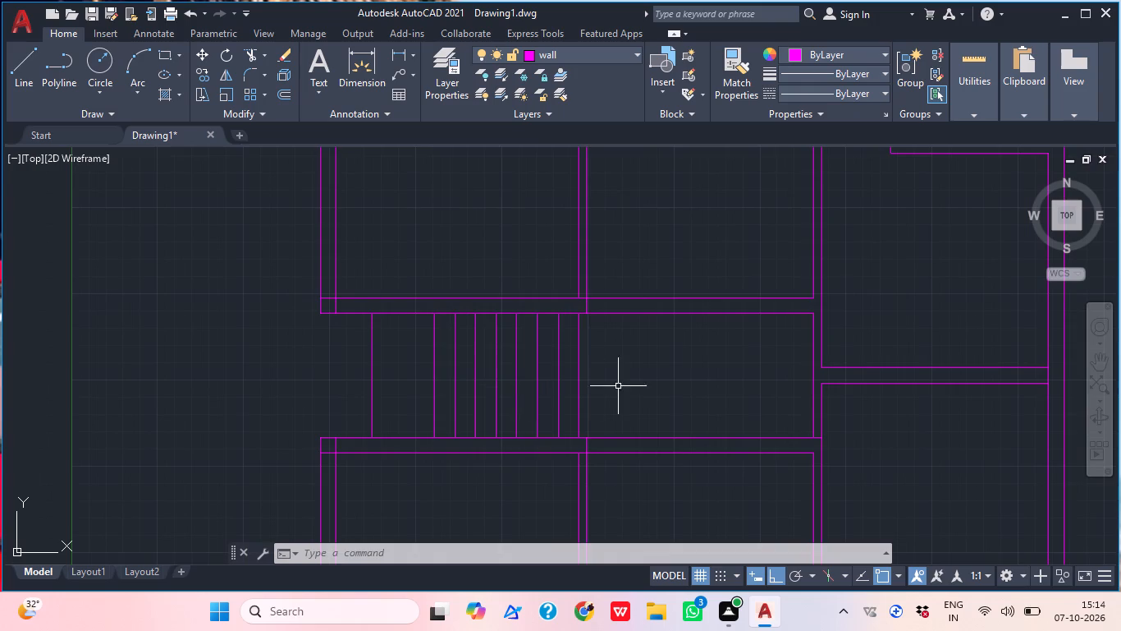
pyautogui.scroll(1, 601, 385)
pyautogui.press('l')
pyautogui.press('space')
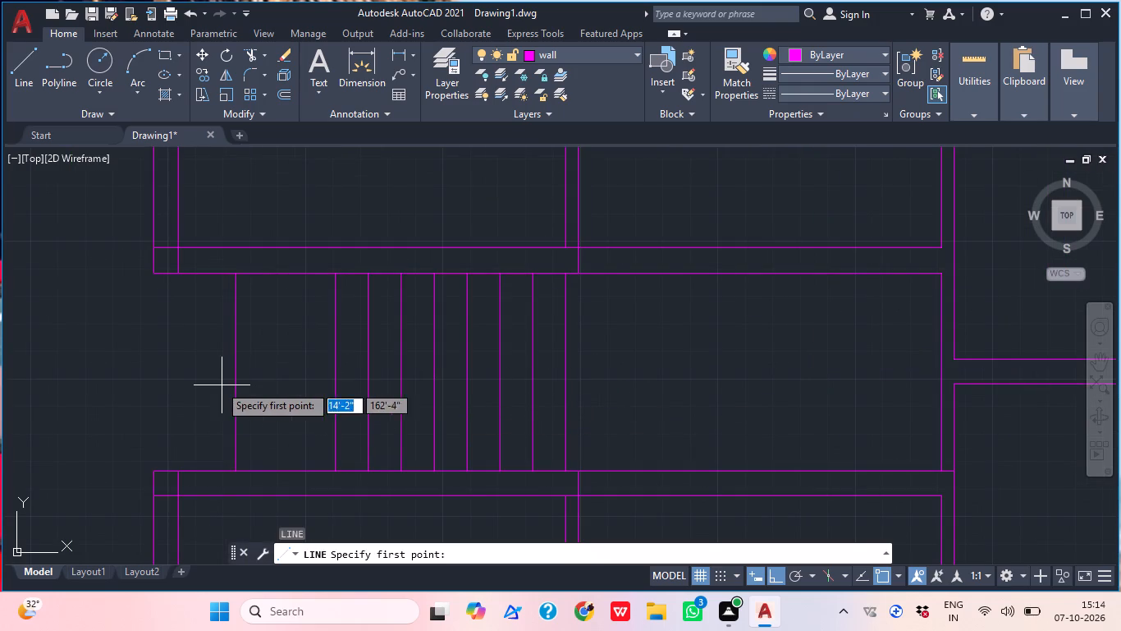
pyautogui.click(234, 374)
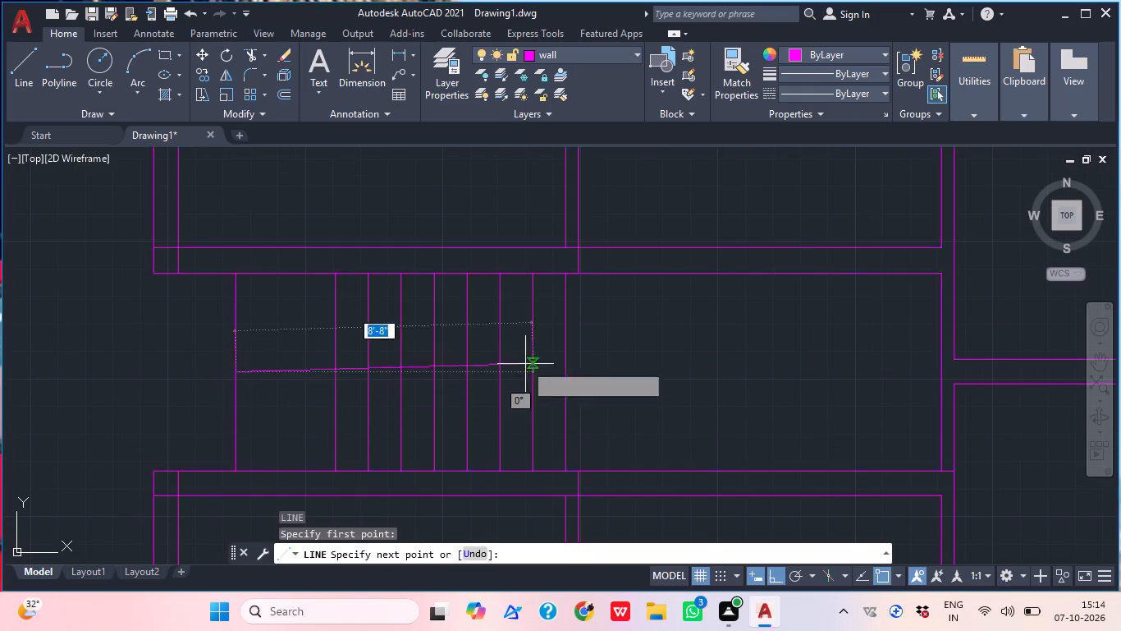
pyautogui.click(564, 376)
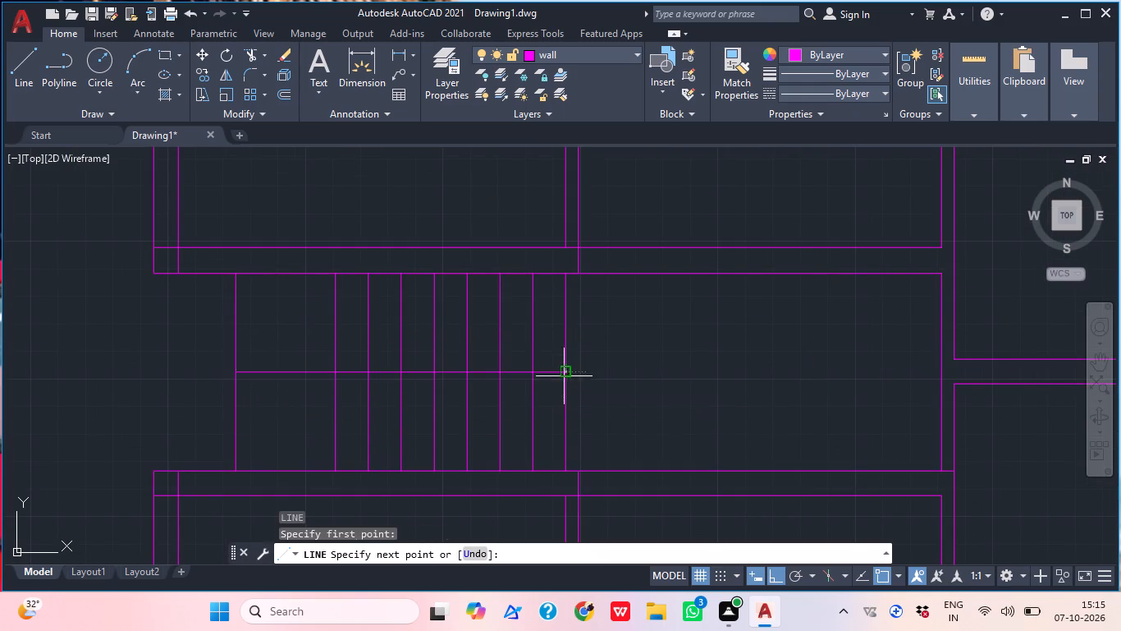
pyautogui.press('Escape')
# Trim the stair's horizontal centre line out of the landing, leaving it only across the treads.
pyautogui.press('t')
pyautogui.press('r')
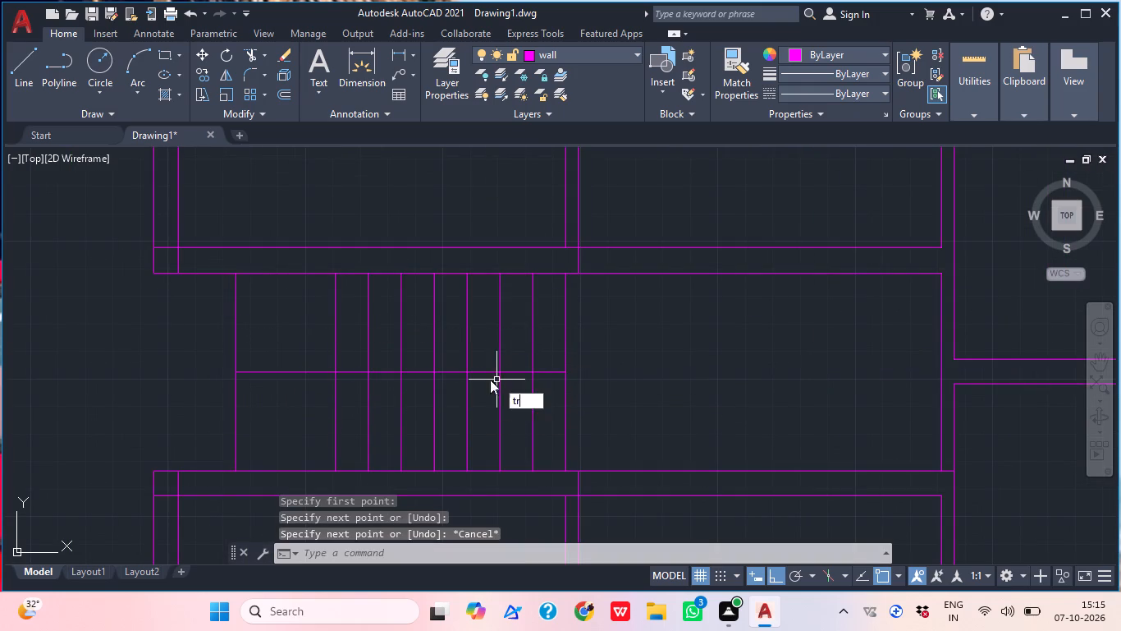
pyautogui.press('space')
pyautogui.click(319, 395)
pyautogui.click(281, 351)
pyautogui.press('Escape')
# Offset the landing's outer edge line 9" to the left to form the stair's exterior wall.
pyautogui.press('o')
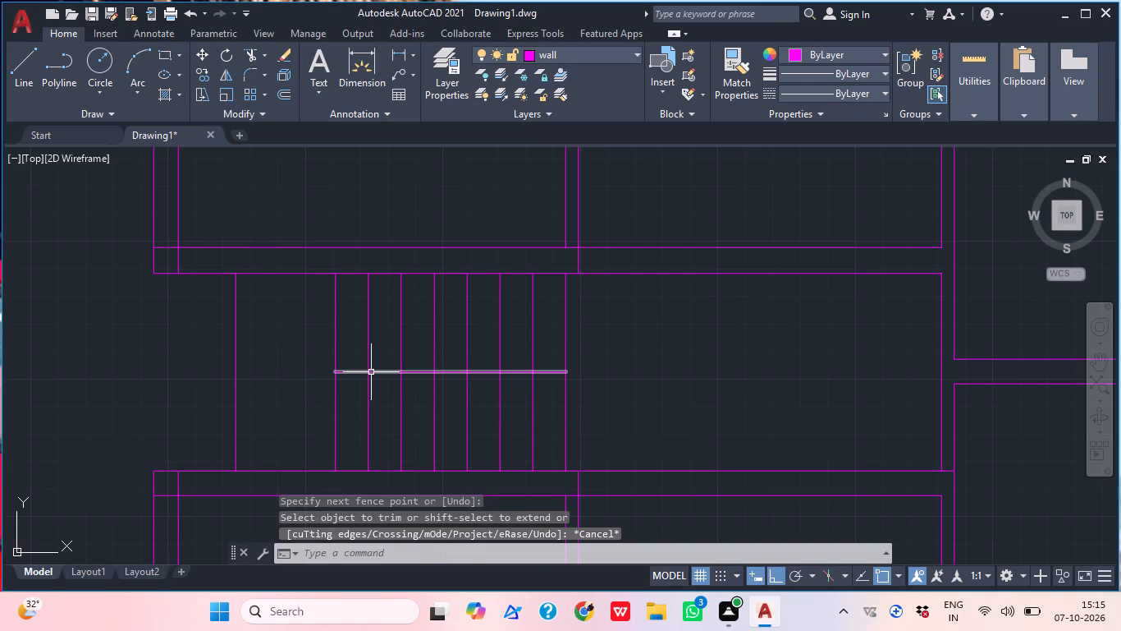
pyautogui.press('space')
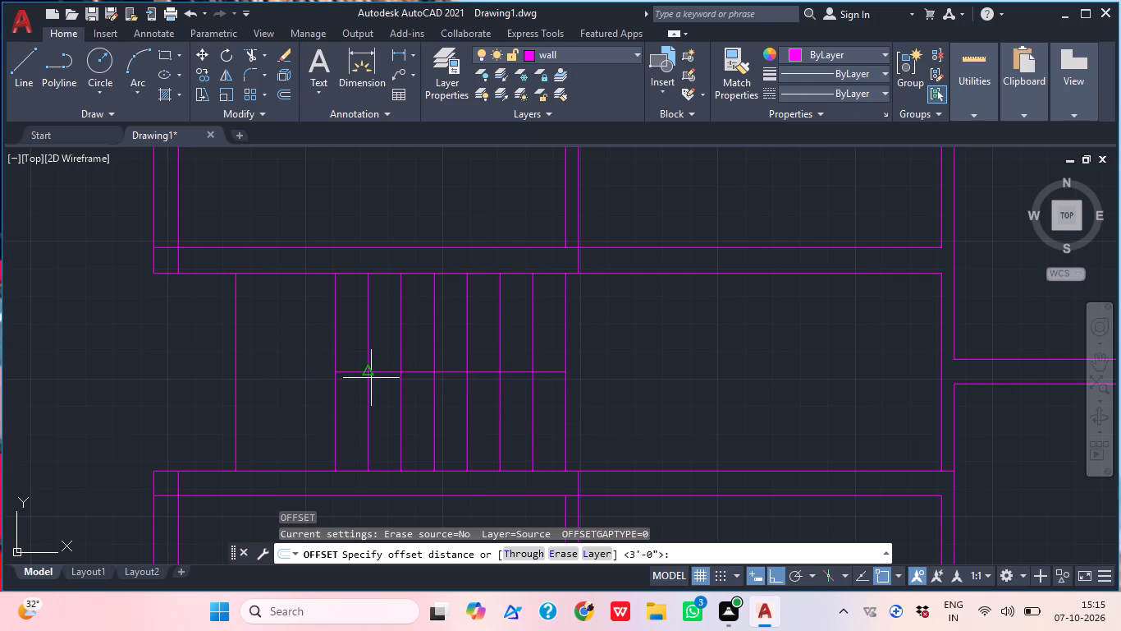
pyautogui.press('9')
pyautogui.hotkey('shift', '"')
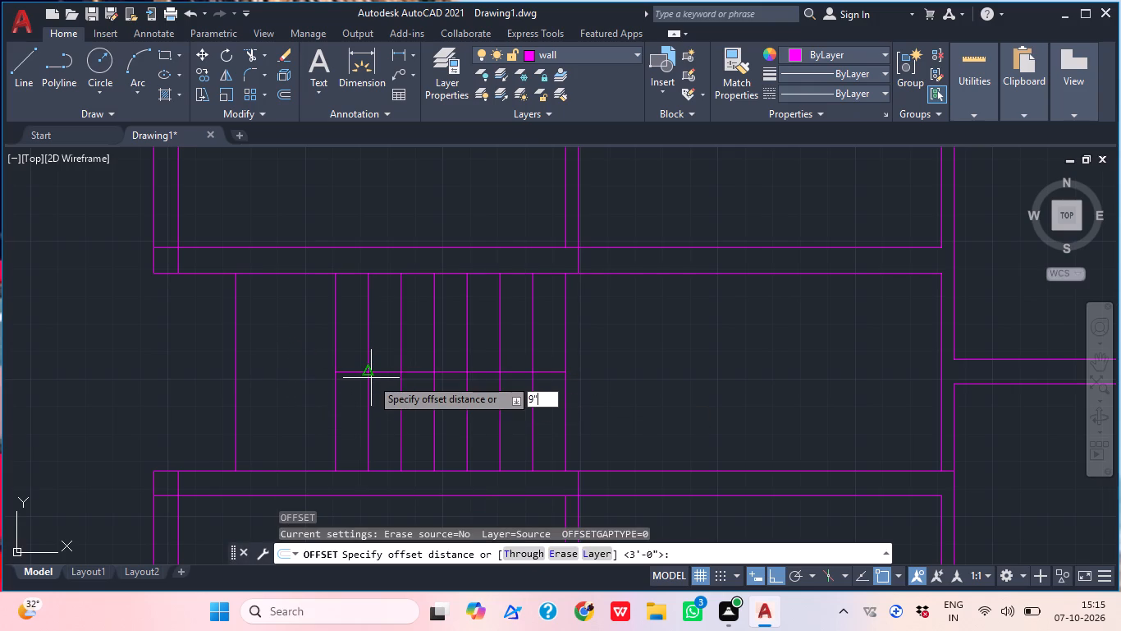
pyautogui.press('Return')
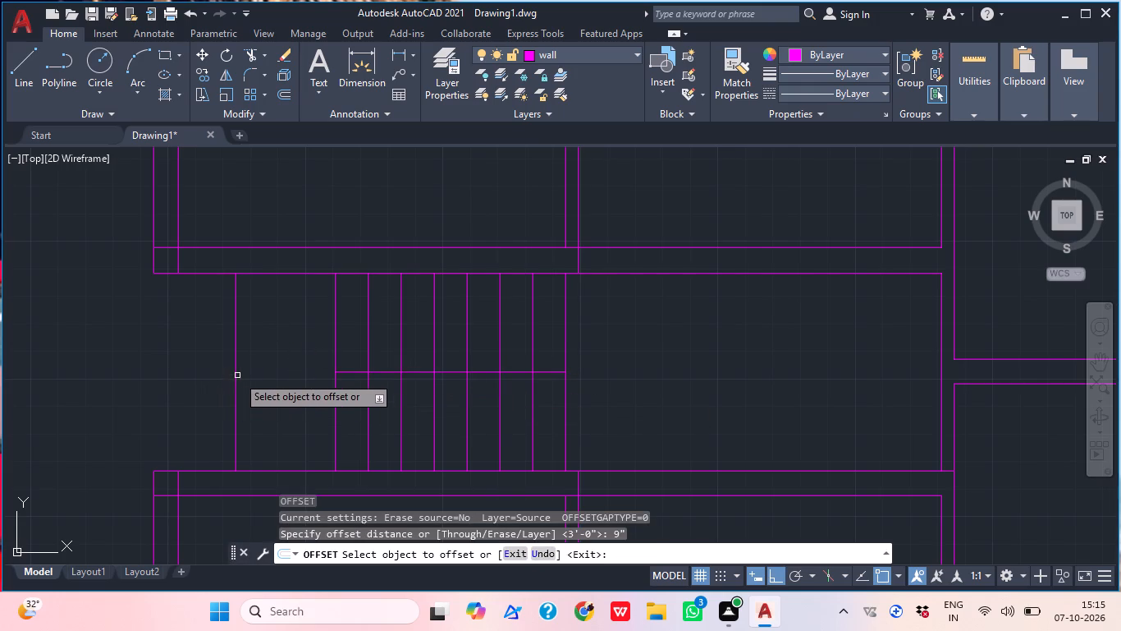
pyautogui.moveTo(237, 374); pyautogui.dragTo(230, 372)
pyautogui.click(211, 371)
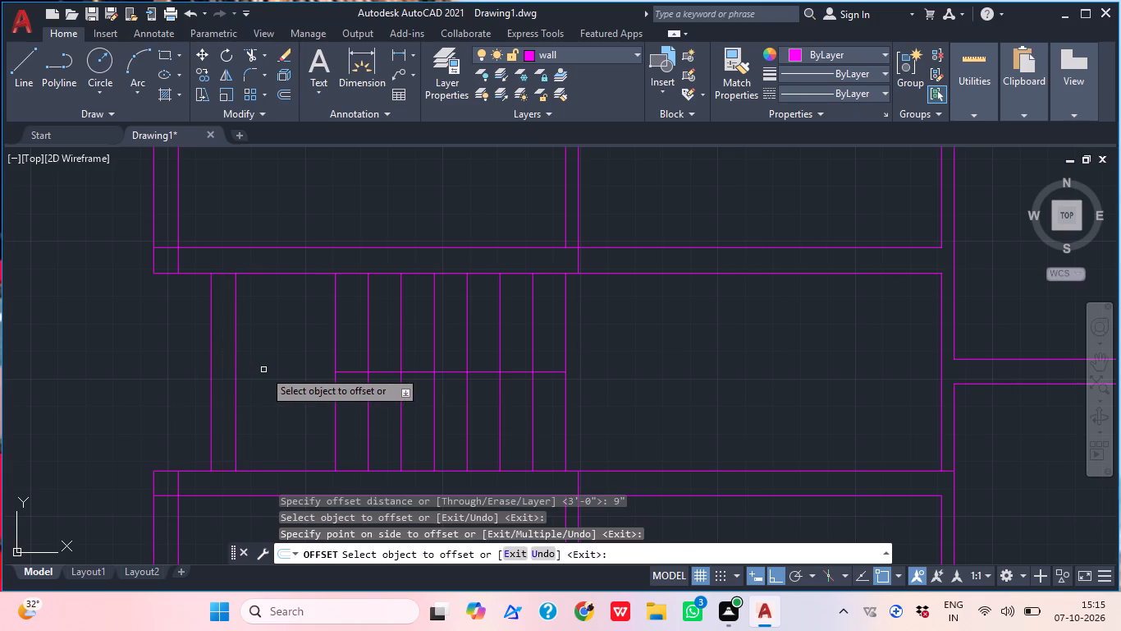
pyautogui.press('Escape')
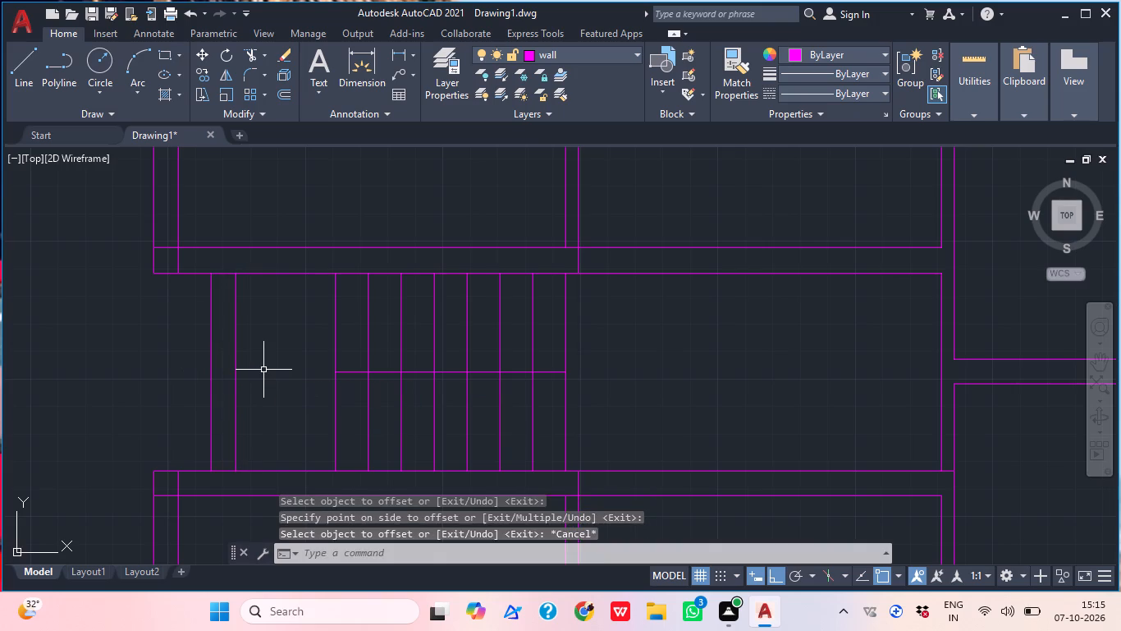
# Trim the wall junctions where the stair's exterior wall meets the upper and lower partitions at the left exterior wall.
pyautogui.write('tr')
pyautogui.press('space')
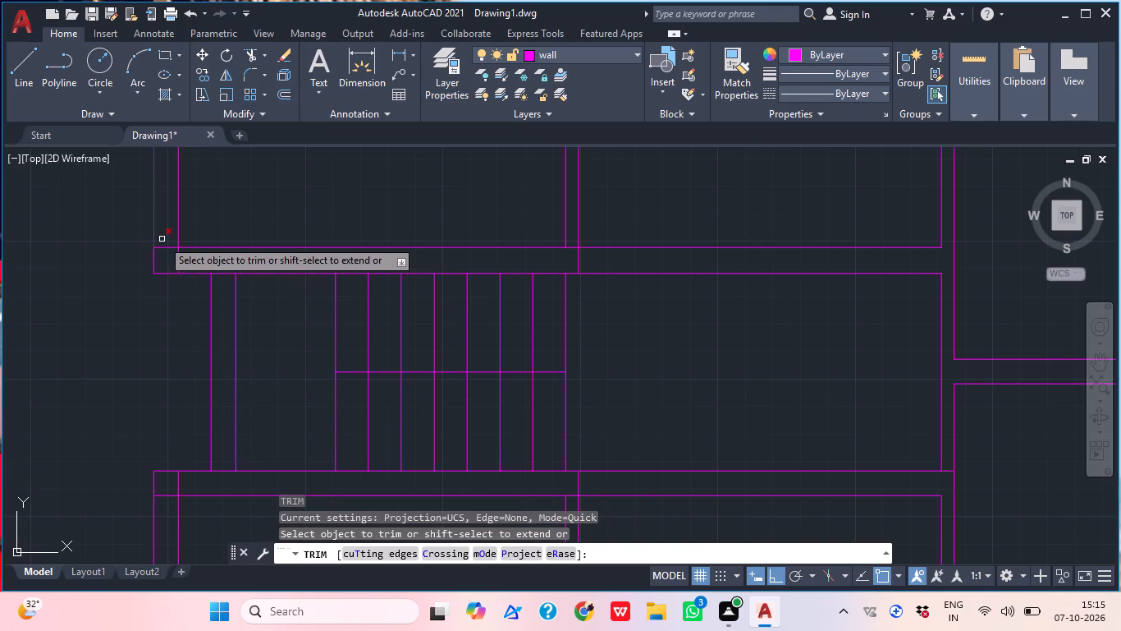
pyautogui.click(162, 239)
pyautogui.click(185, 260)
pyautogui.click(223, 275)
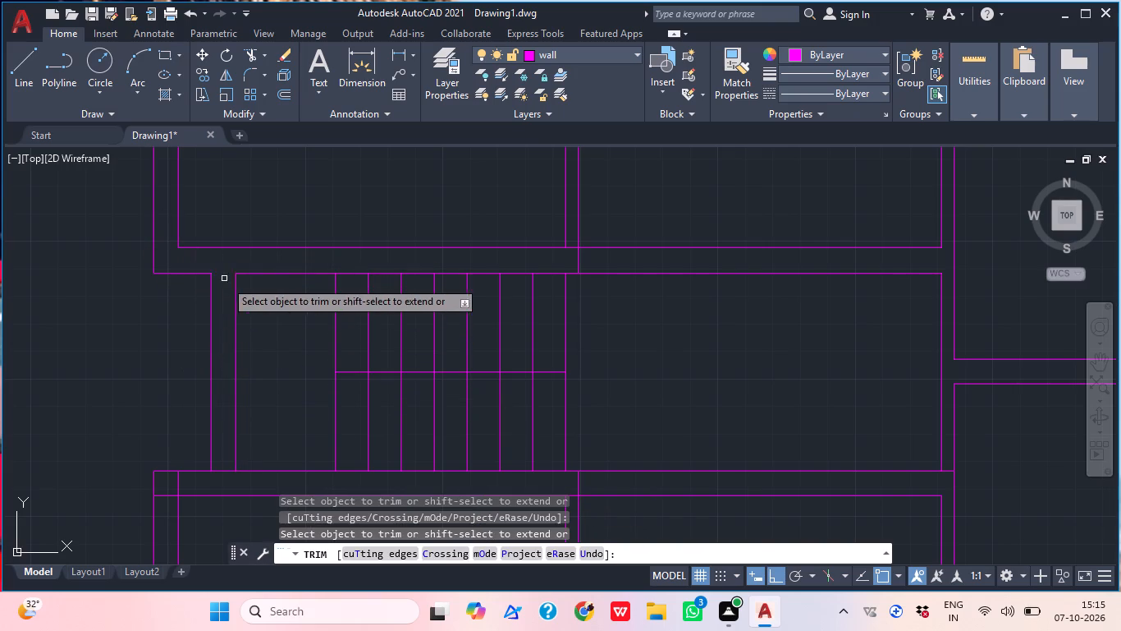
pyautogui.click(223, 473)
pyautogui.click(186, 487)
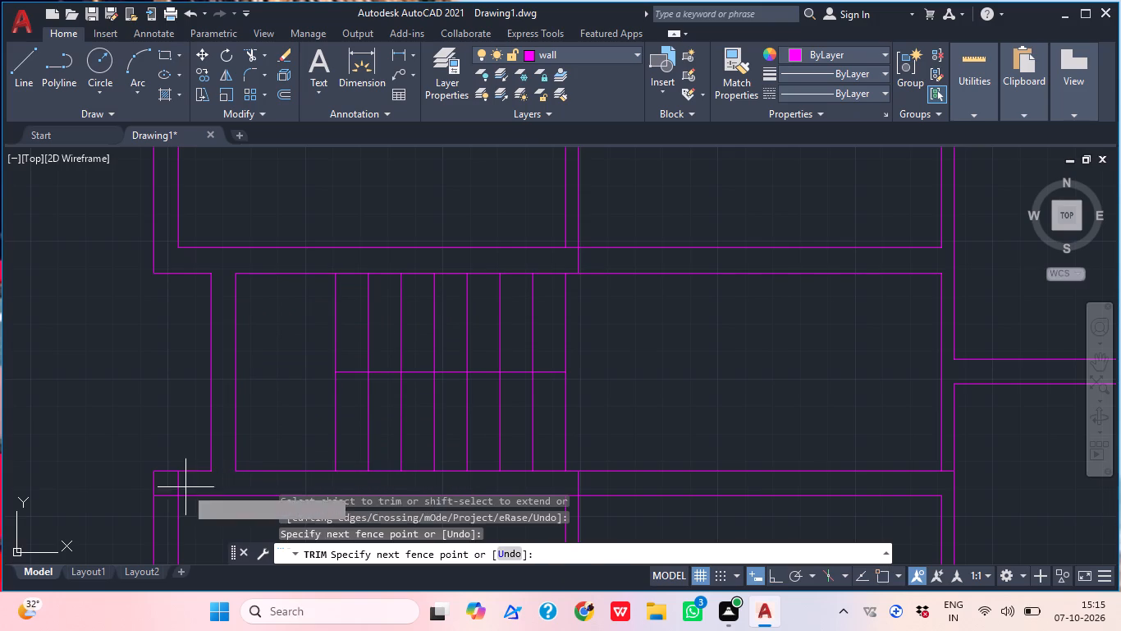
pyautogui.click(164, 496)
pyautogui.scroll(-1, 245, 393)
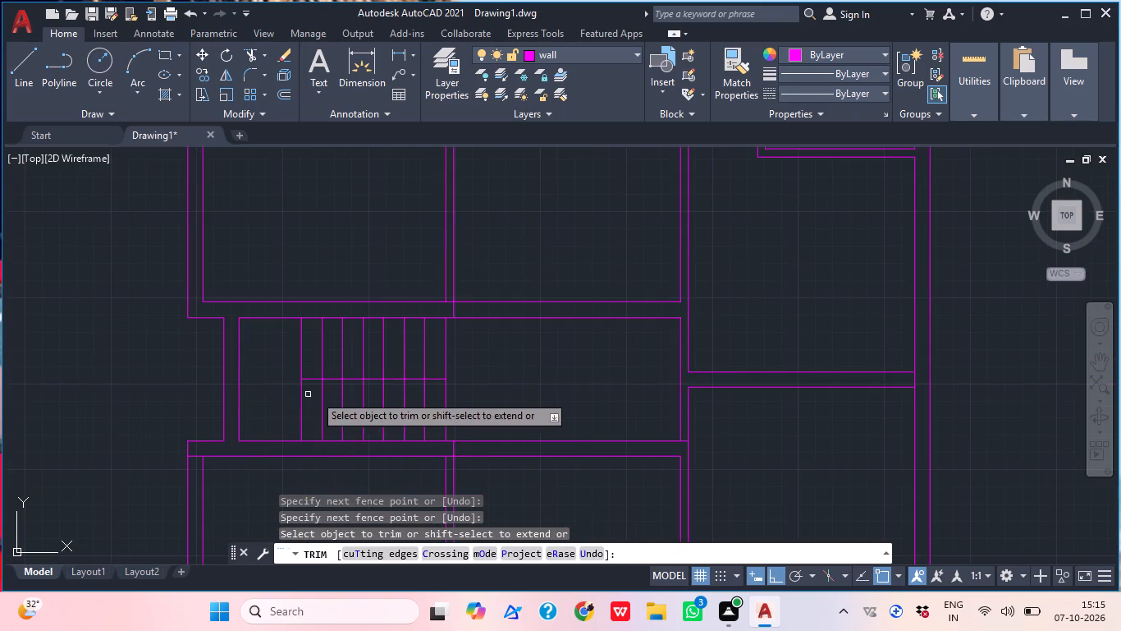
pyautogui.moveTo(331, 396); pyautogui.dragTo(286, 382, button='middle')
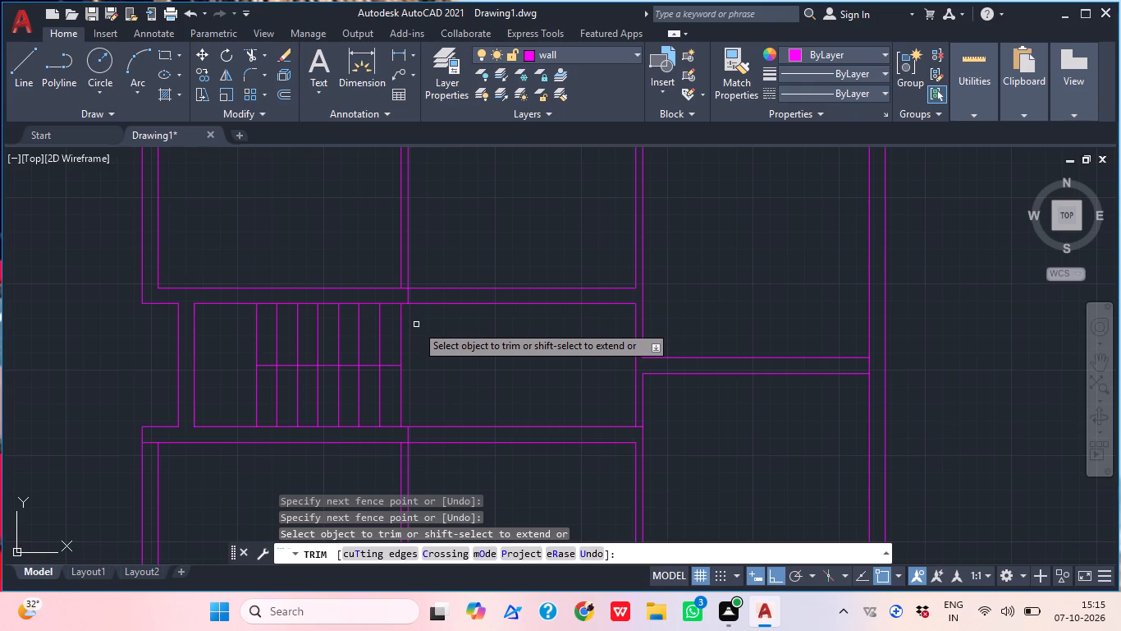
pyautogui.press('Escape')
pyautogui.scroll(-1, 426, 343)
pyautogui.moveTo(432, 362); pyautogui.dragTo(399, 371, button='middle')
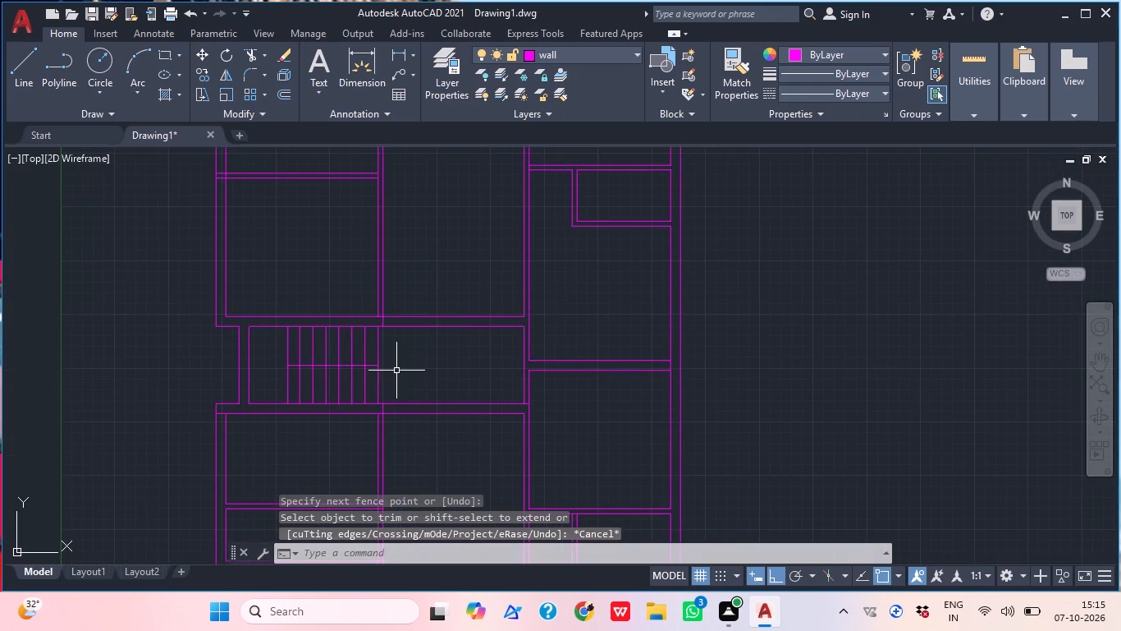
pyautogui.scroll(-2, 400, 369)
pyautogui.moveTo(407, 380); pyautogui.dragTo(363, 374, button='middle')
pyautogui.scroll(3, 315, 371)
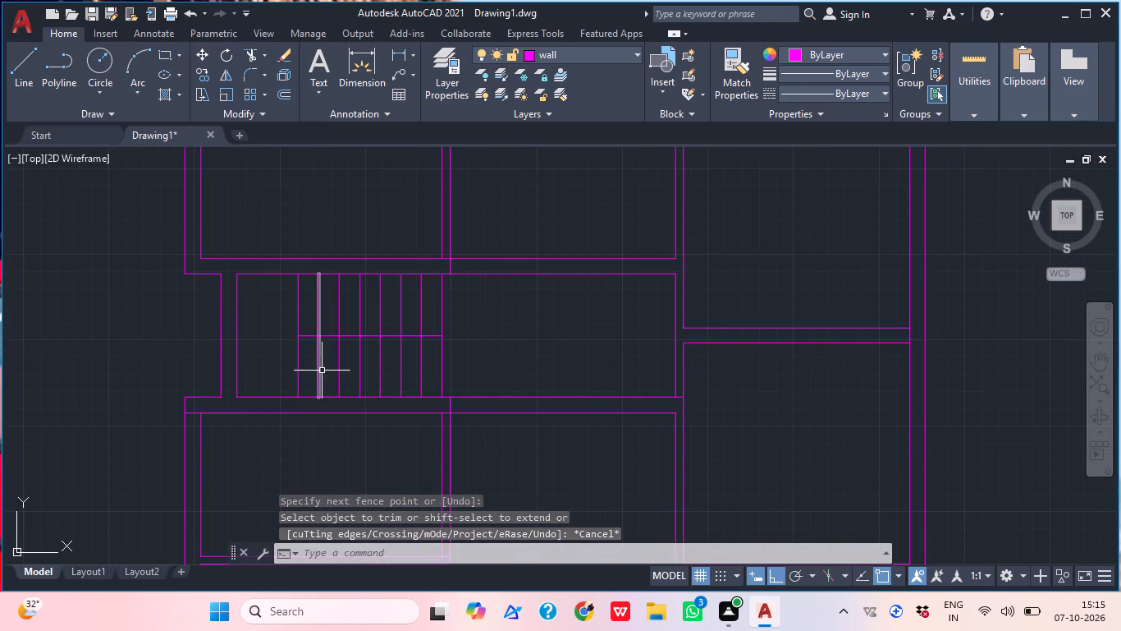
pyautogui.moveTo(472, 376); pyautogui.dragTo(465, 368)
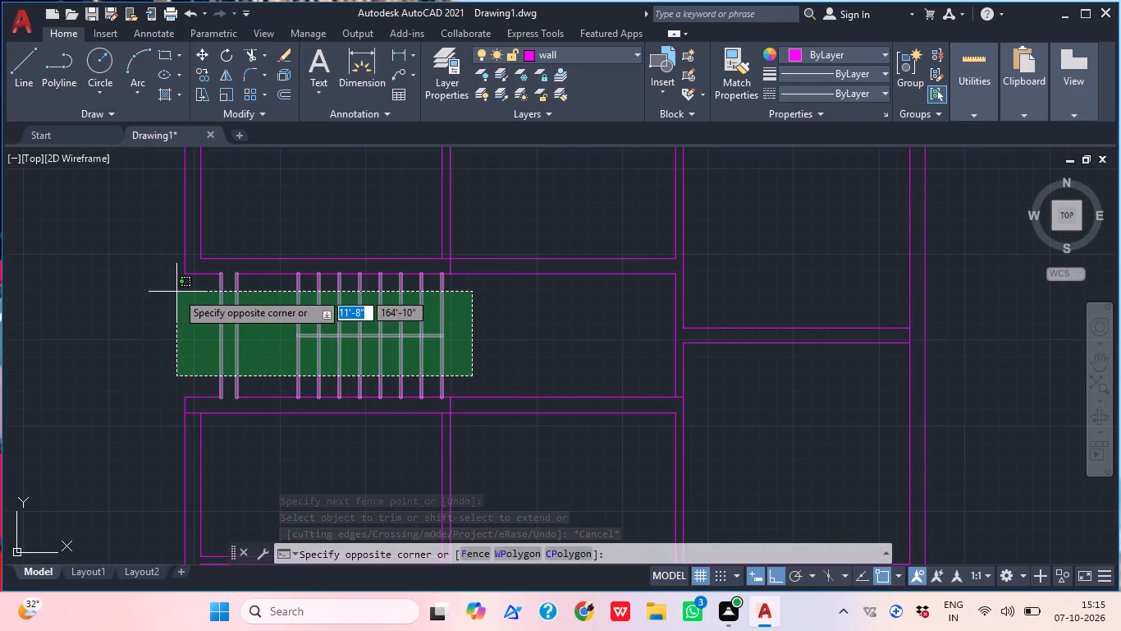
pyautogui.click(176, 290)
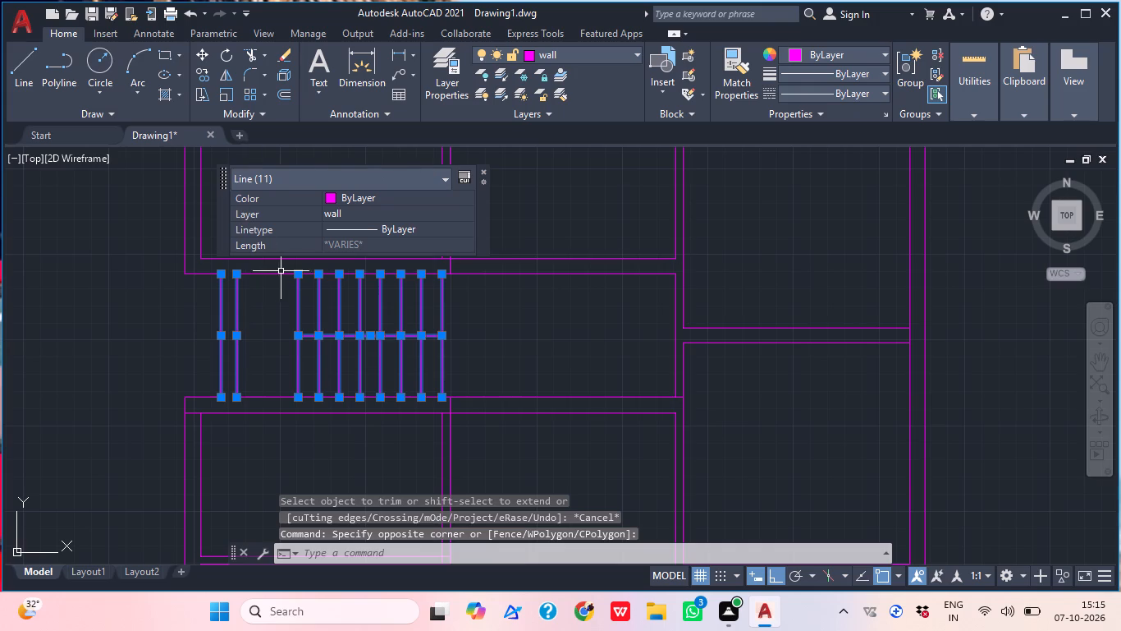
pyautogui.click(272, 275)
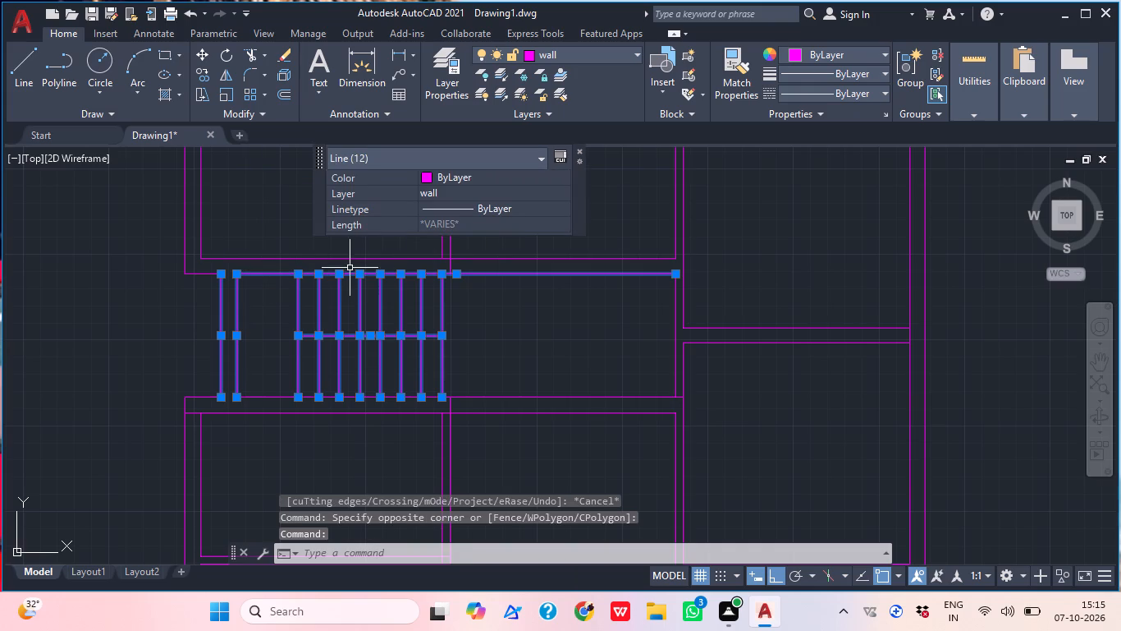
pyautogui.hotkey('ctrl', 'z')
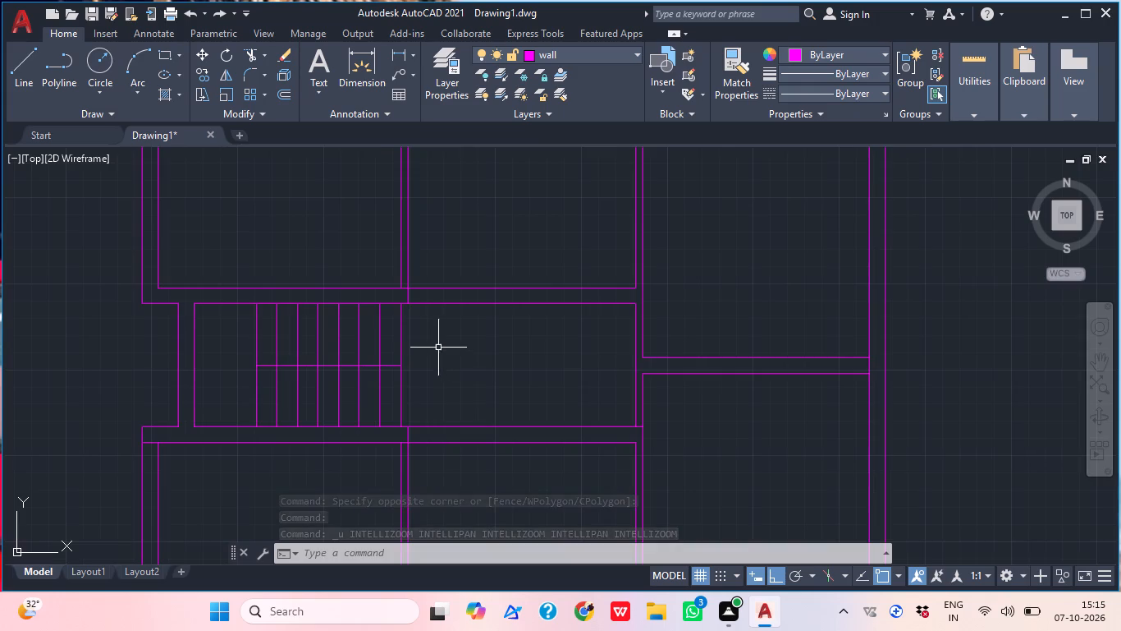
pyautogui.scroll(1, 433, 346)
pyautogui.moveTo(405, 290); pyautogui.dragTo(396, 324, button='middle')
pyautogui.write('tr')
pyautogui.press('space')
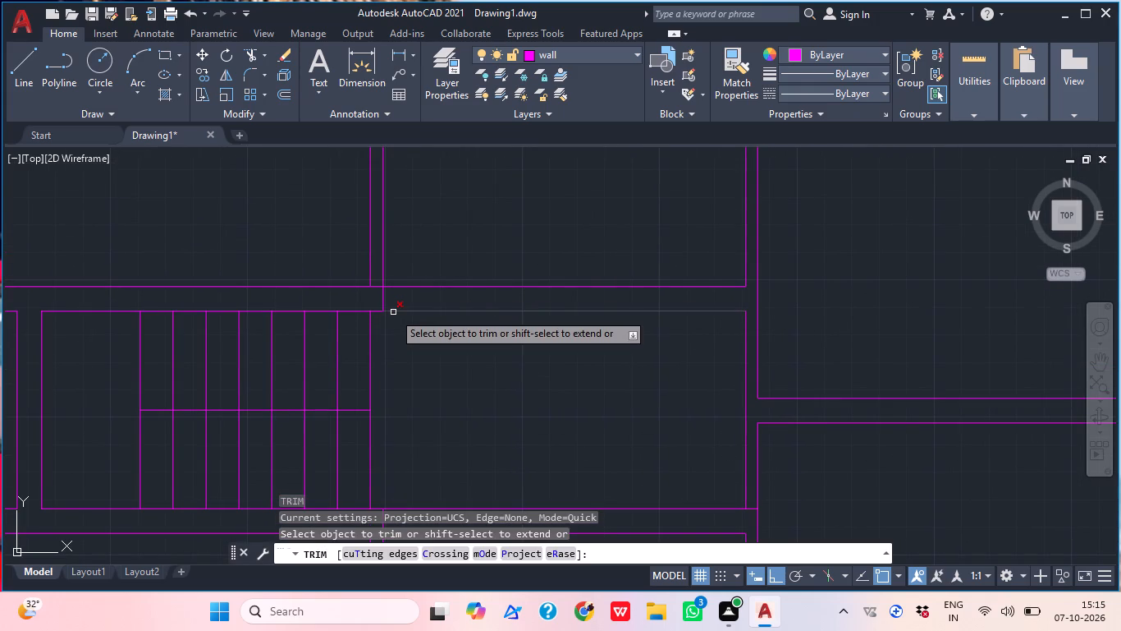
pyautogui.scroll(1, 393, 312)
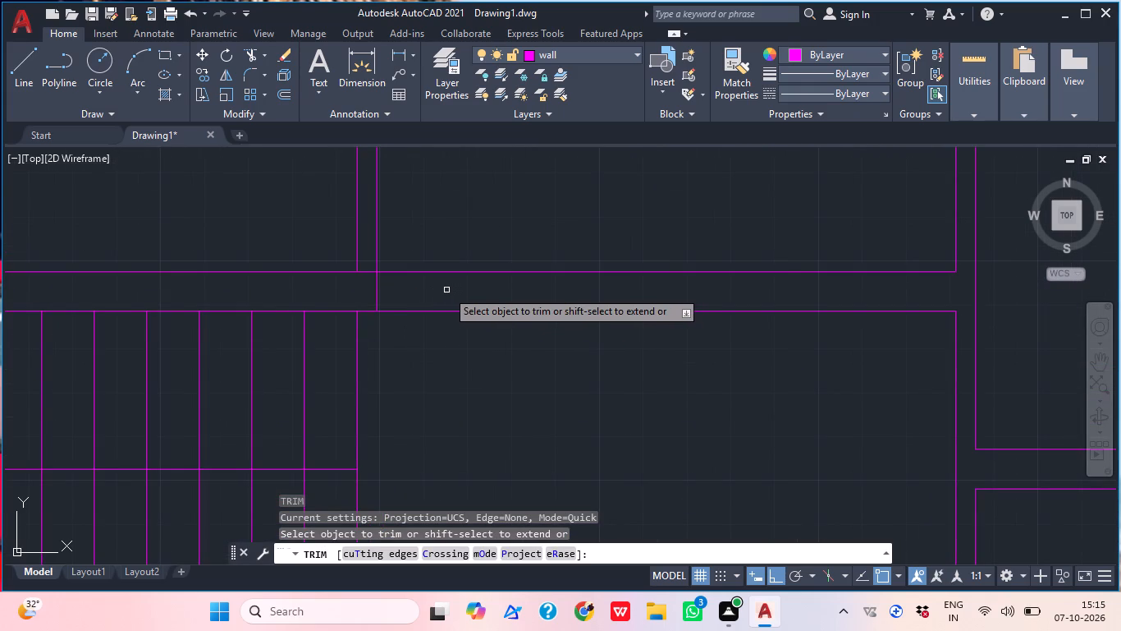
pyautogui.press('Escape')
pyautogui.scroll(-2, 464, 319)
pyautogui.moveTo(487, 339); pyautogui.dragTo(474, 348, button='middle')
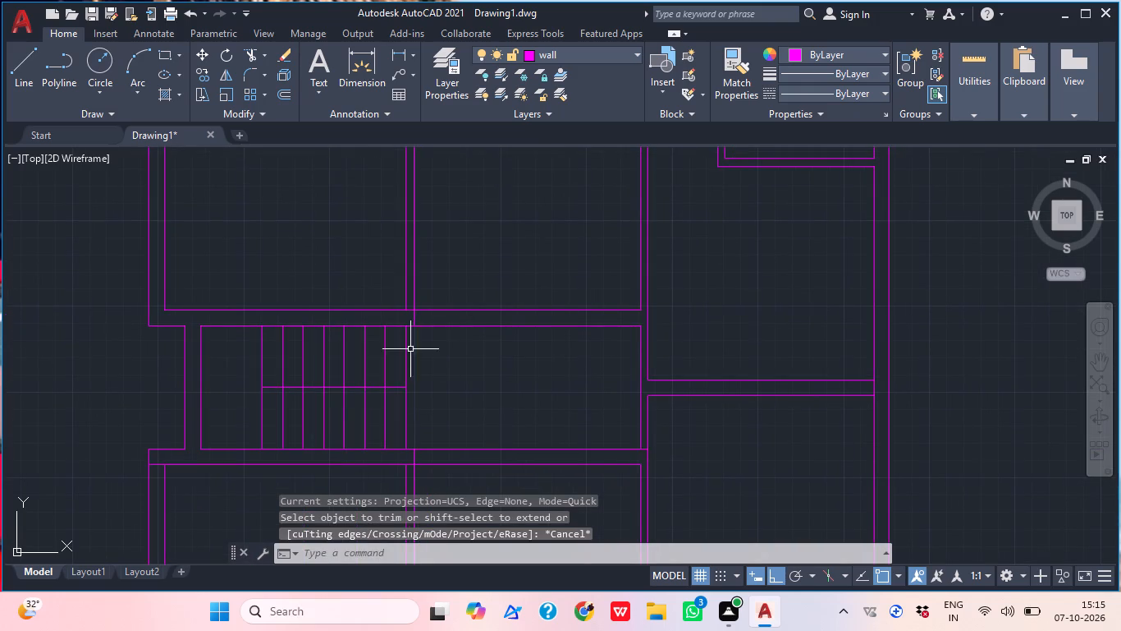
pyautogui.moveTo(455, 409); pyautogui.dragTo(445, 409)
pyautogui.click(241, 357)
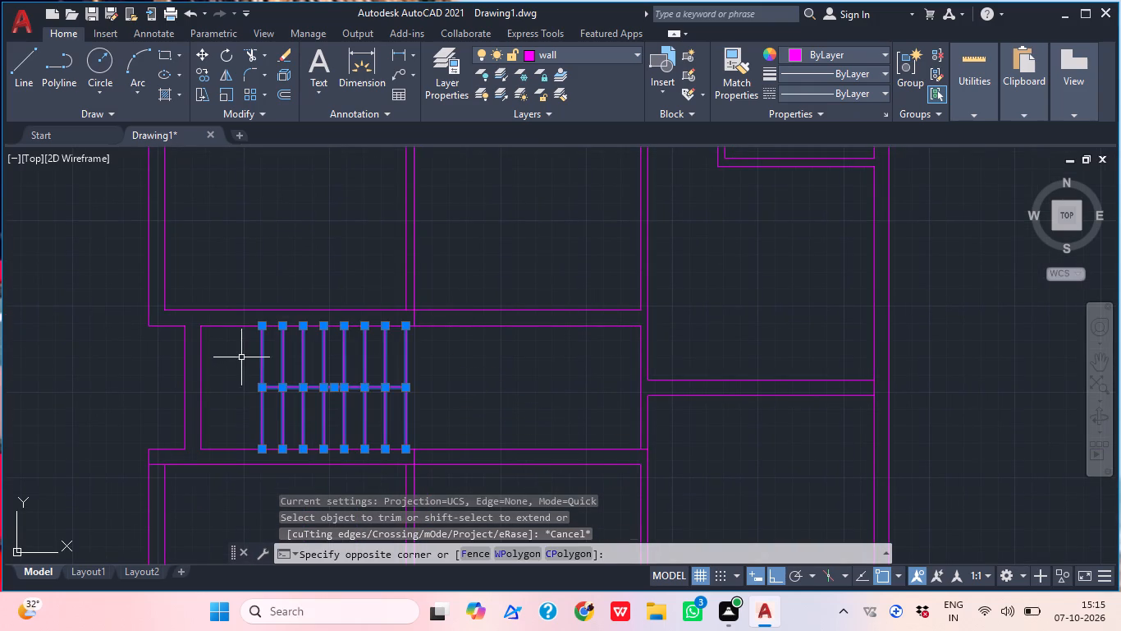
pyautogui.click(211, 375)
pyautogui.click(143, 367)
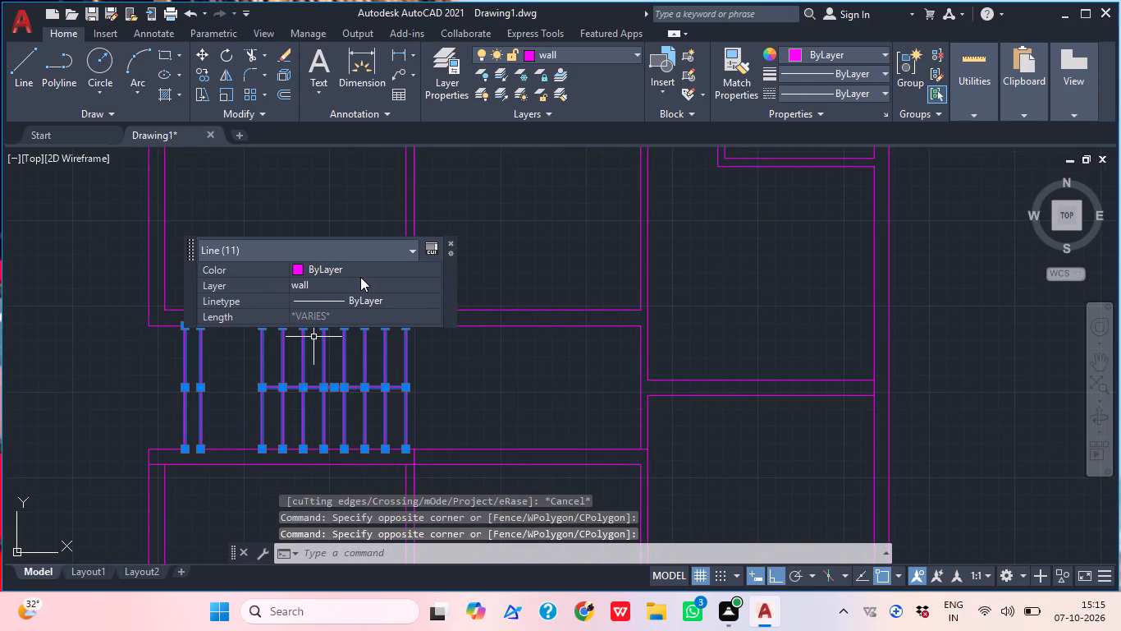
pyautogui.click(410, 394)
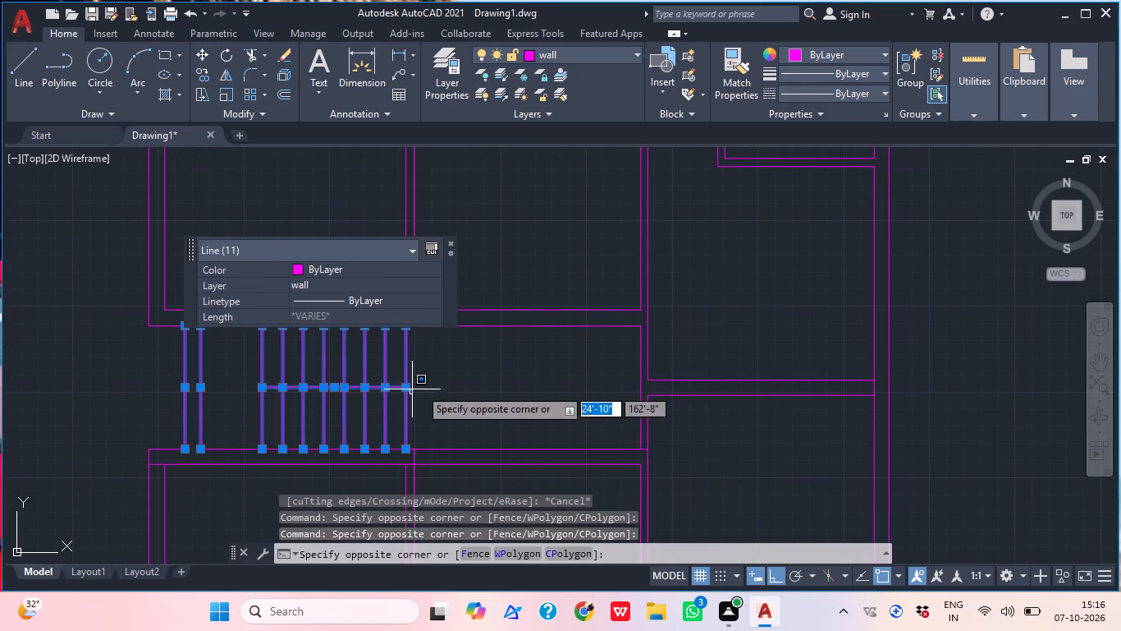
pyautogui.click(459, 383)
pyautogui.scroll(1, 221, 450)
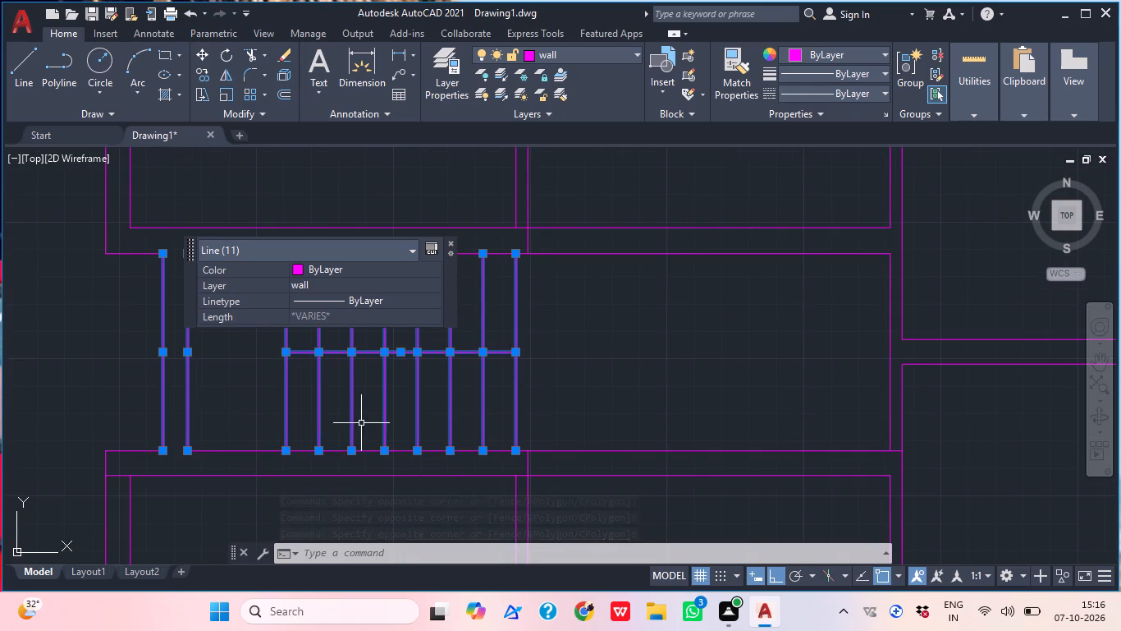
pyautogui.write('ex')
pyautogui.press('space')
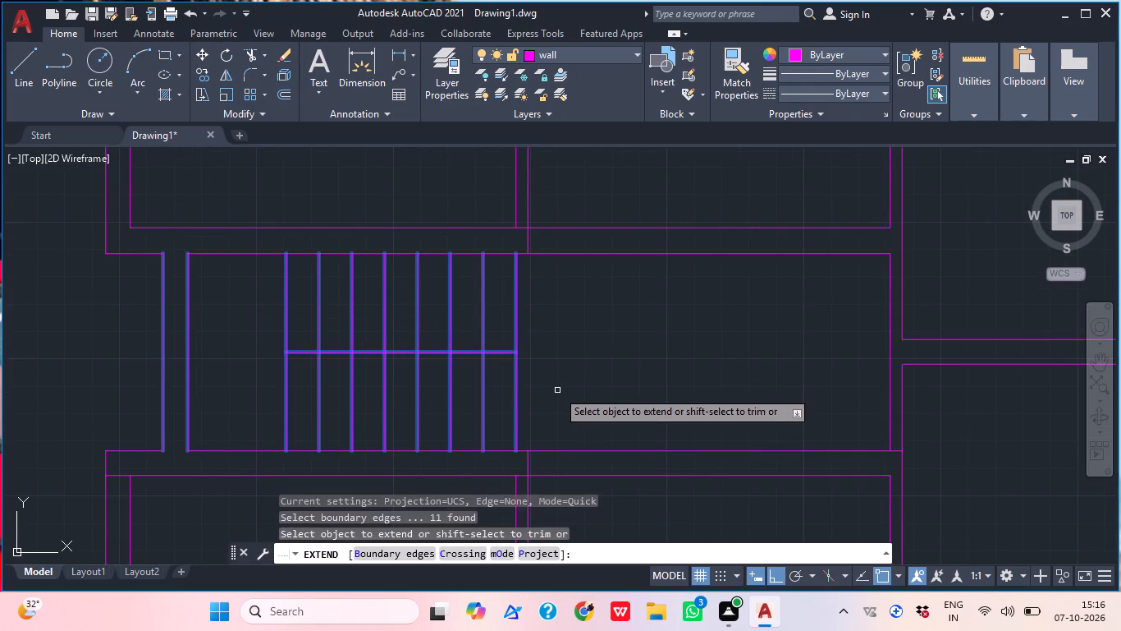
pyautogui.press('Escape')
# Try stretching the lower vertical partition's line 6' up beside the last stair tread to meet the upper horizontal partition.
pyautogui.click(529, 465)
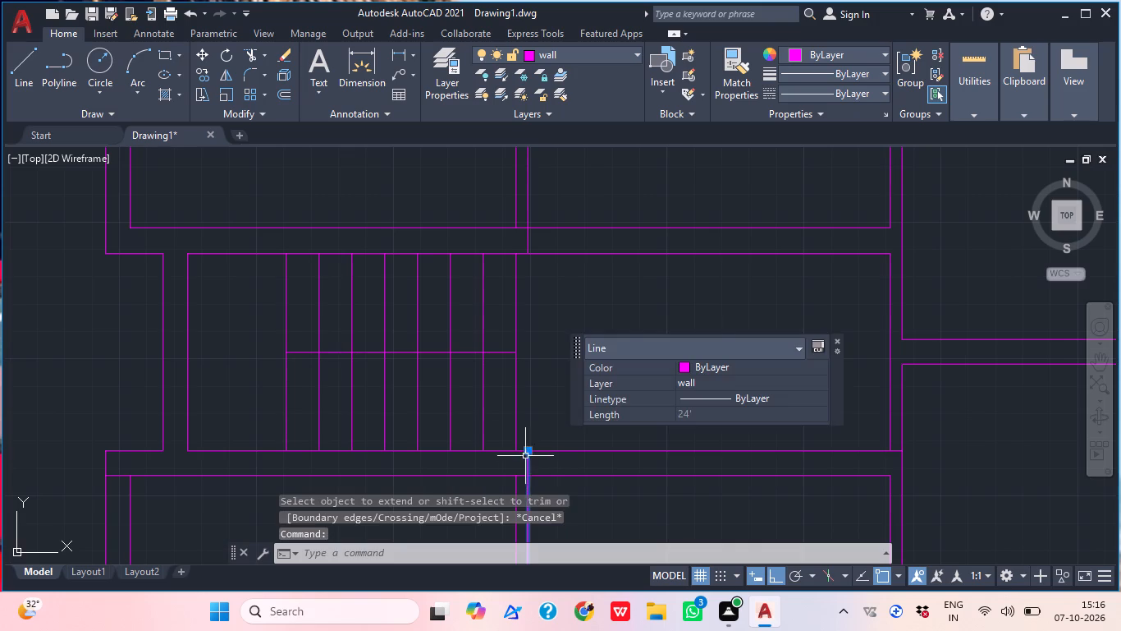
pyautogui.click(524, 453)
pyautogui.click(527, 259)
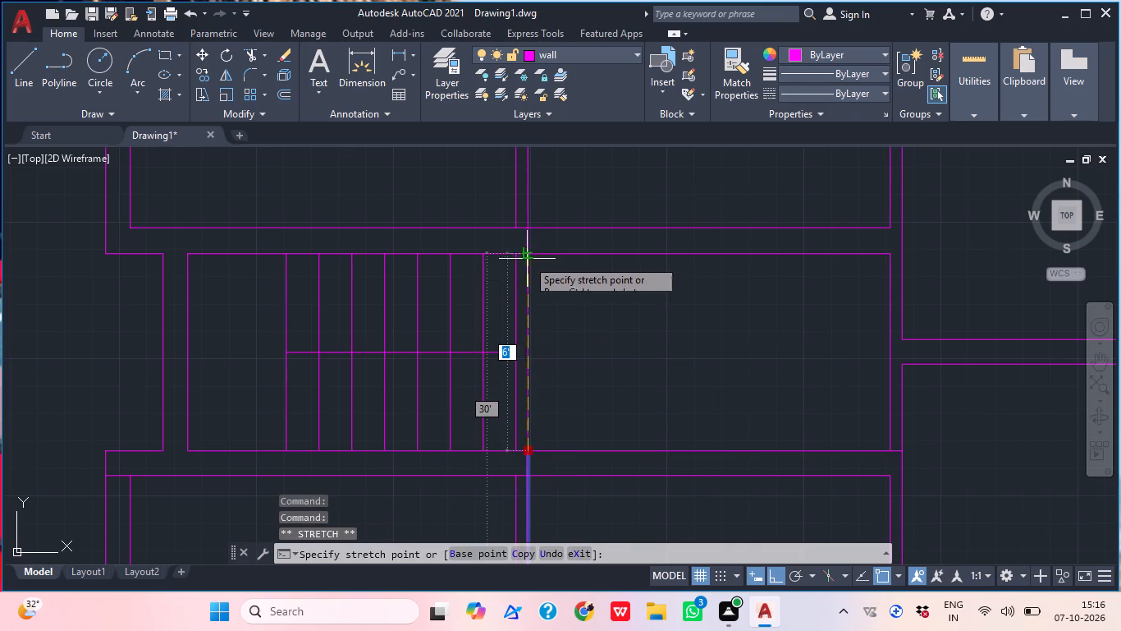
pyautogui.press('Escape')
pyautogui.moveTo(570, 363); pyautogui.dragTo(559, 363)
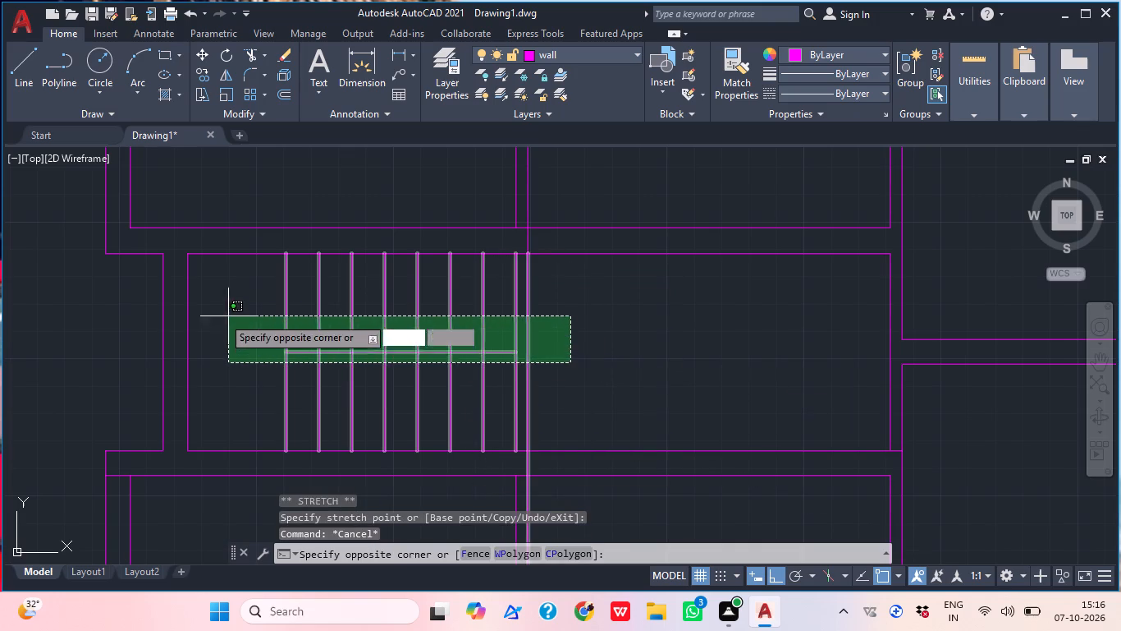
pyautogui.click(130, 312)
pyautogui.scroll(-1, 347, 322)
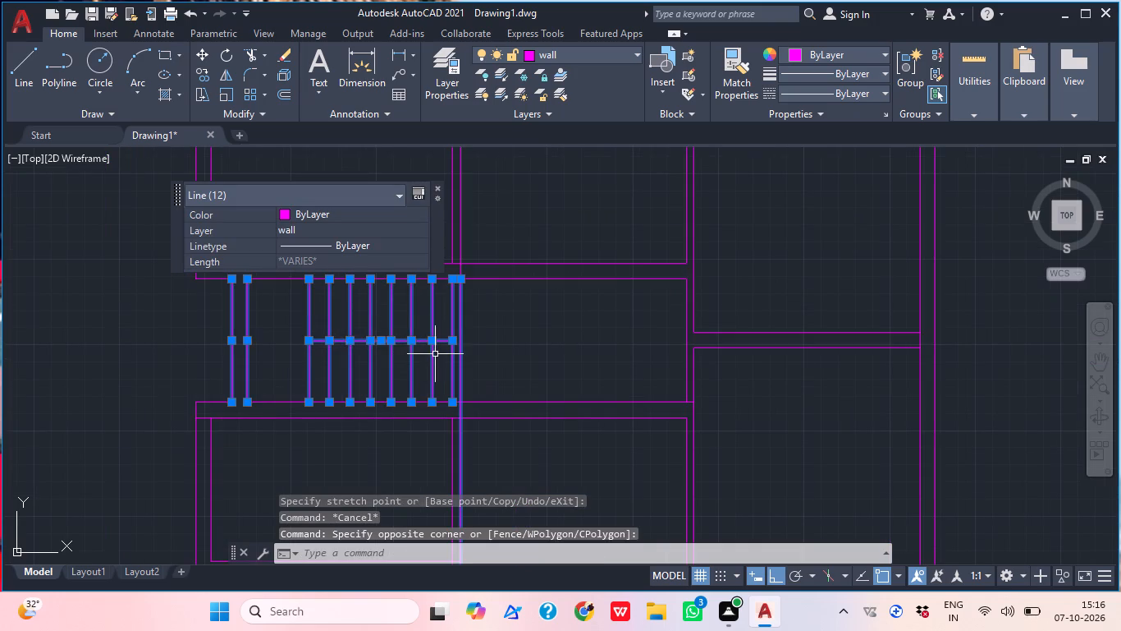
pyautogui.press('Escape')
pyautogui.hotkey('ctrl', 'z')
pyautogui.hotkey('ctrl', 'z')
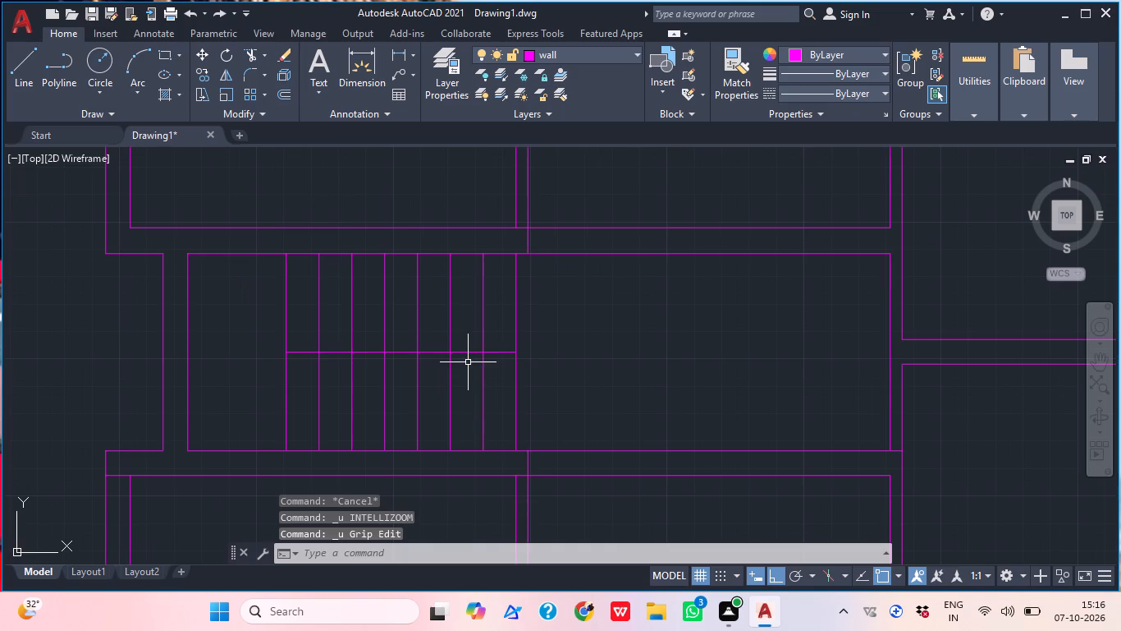
# Move the stair treads, centre line, landing edge and stair exterior wall line to the staircase layer.
pyautogui.scroll(-2, 519, 367)
pyautogui.moveTo(555, 383); pyautogui.dragTo(547, 380)
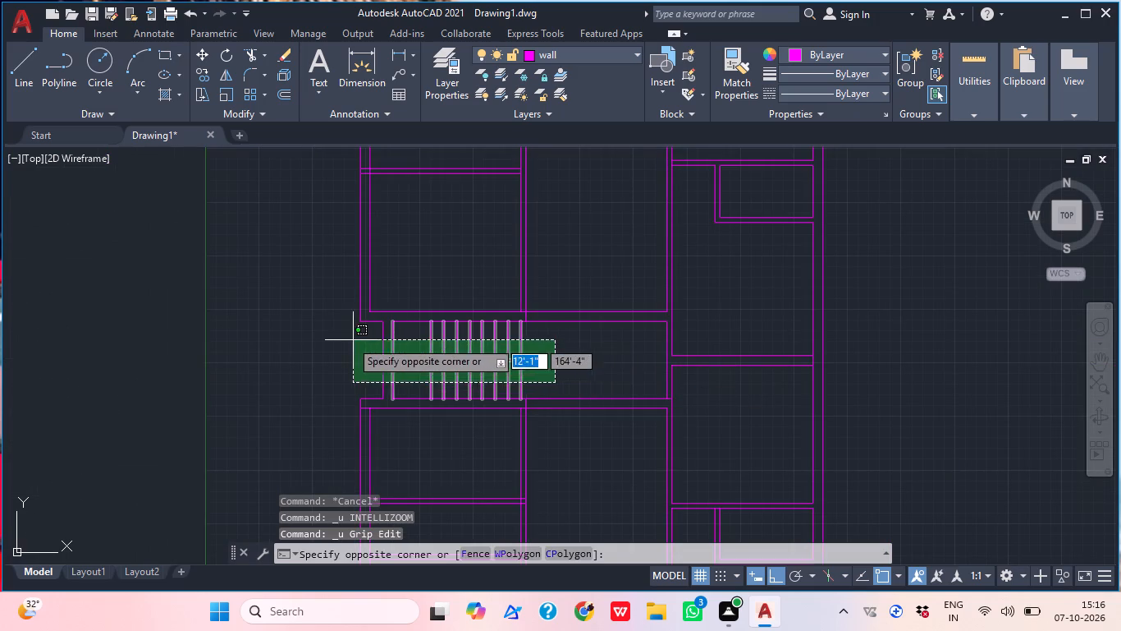
pyautogui.click(332, 340)
pyautogui.click(595, 53)
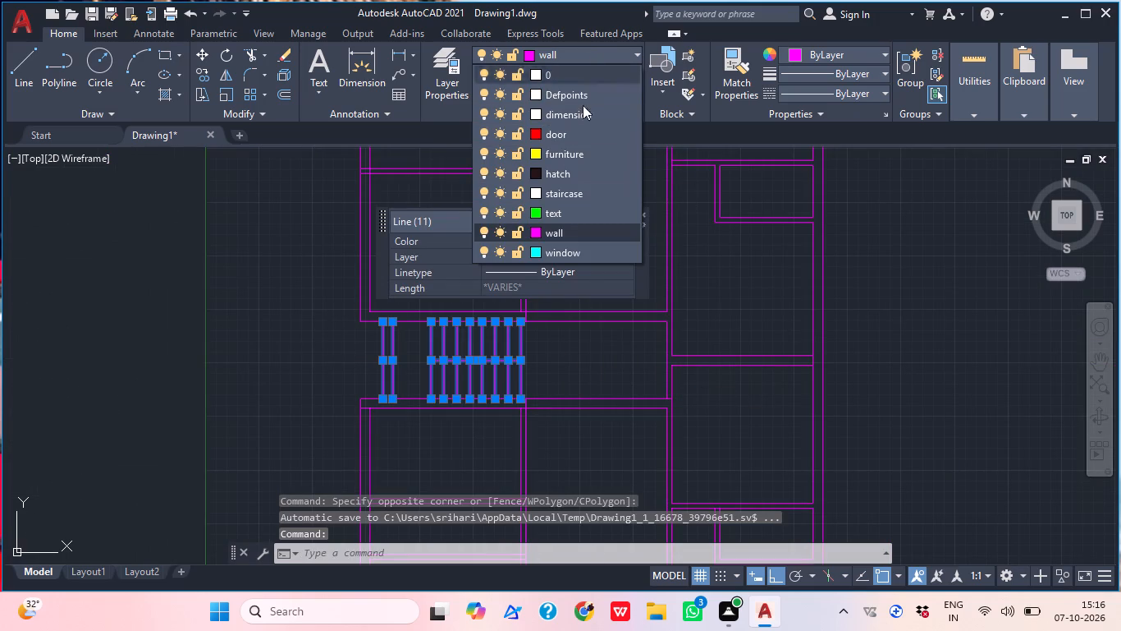
pyautogui.click(579, 191)
pyautogui.press('Escape')
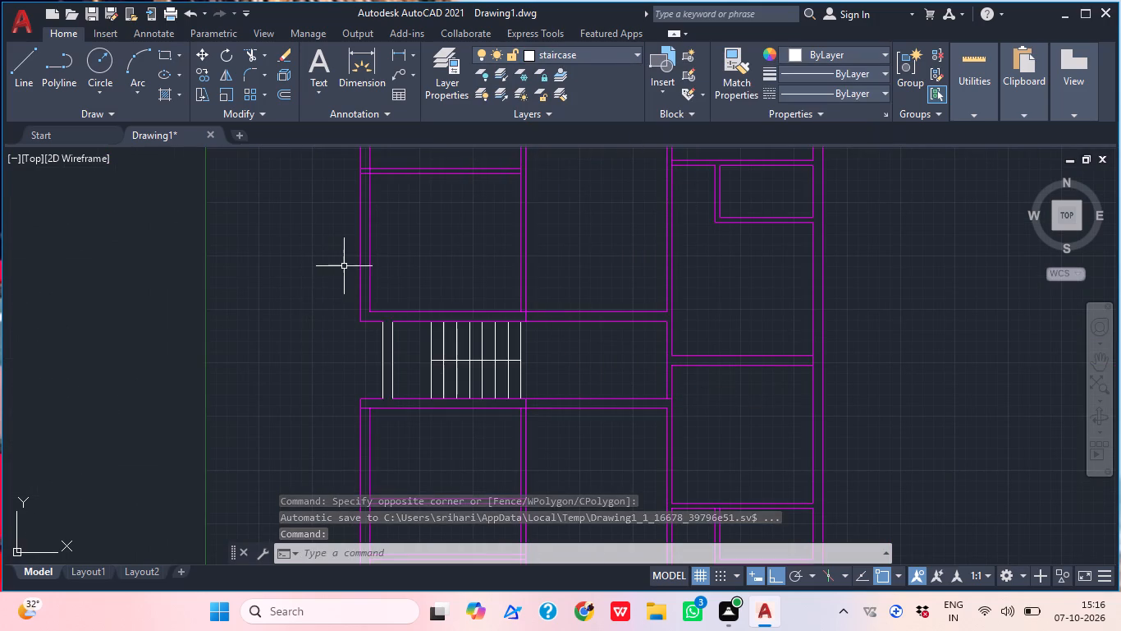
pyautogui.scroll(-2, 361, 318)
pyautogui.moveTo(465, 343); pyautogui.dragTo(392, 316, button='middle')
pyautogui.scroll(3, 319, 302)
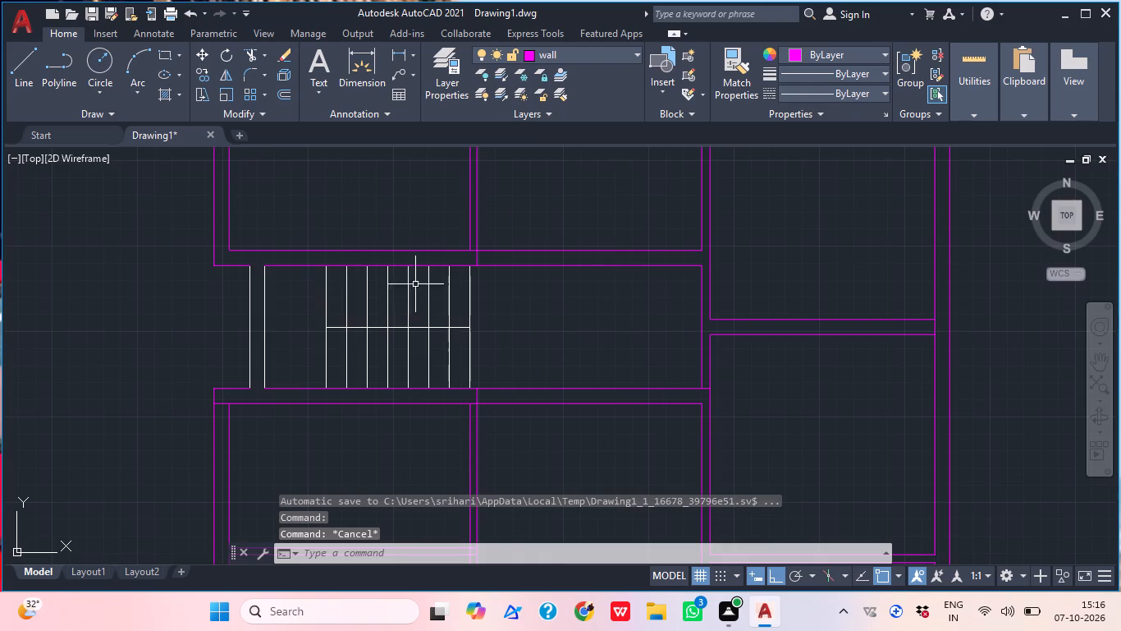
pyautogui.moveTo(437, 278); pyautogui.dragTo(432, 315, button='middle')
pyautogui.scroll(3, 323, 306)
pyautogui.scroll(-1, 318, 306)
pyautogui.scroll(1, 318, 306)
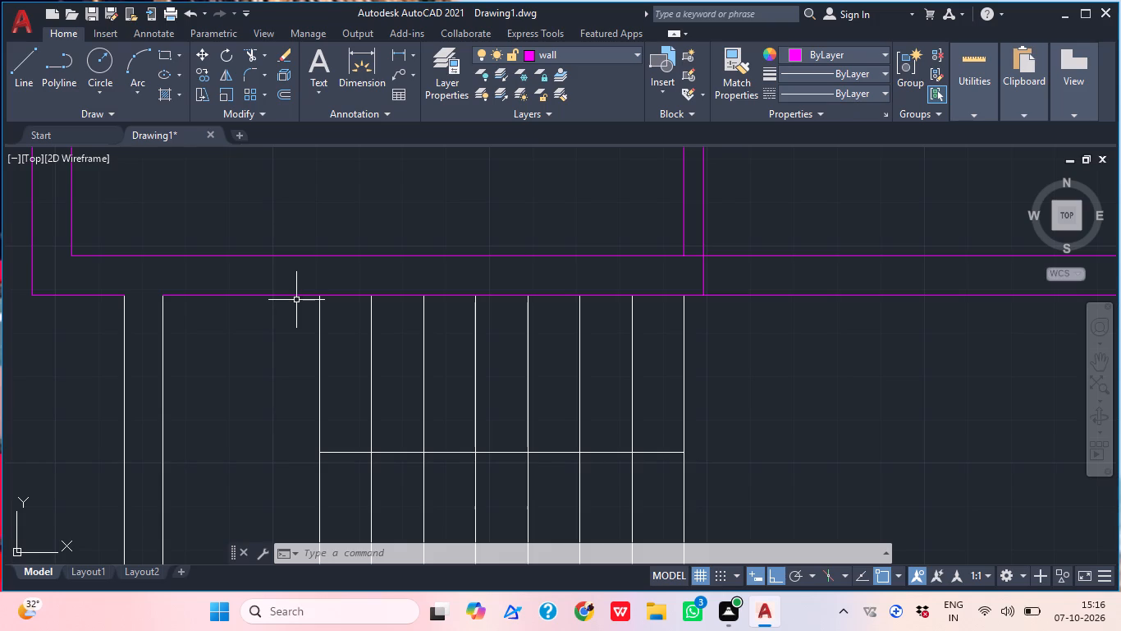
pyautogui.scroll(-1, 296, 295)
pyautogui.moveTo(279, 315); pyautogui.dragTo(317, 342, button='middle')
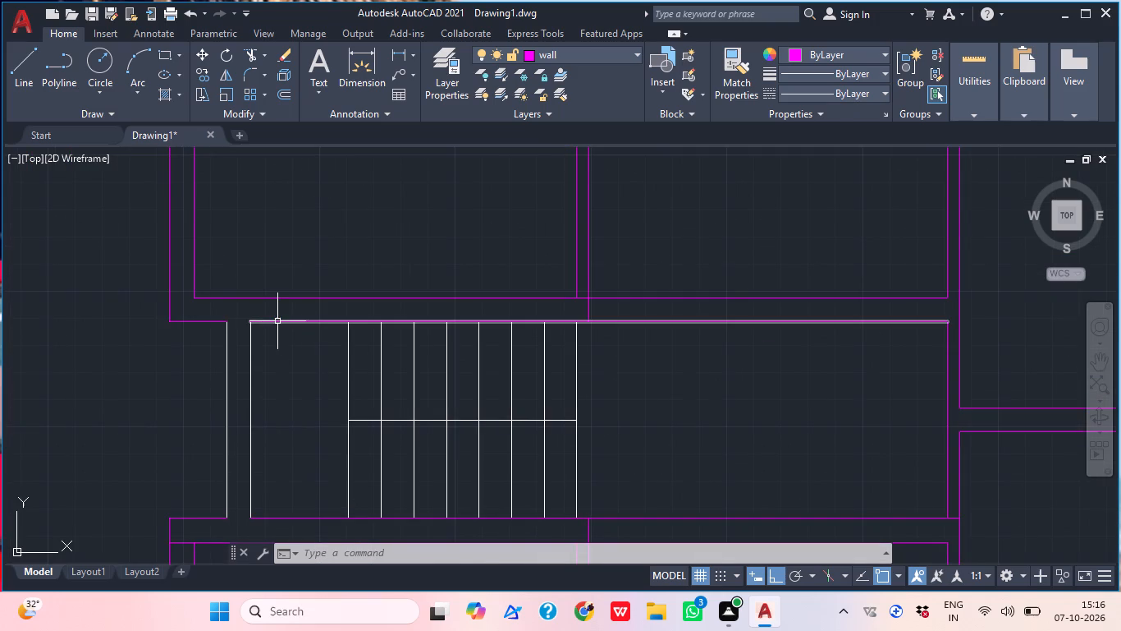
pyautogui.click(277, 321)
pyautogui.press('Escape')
# Trim away the upper and lower horizontal wall lines bordering the open space between the staircase and the right-hand partition.
pyautogui.moveTo(605, 373); pyautogui.dragTo(577, 366, button='middle')
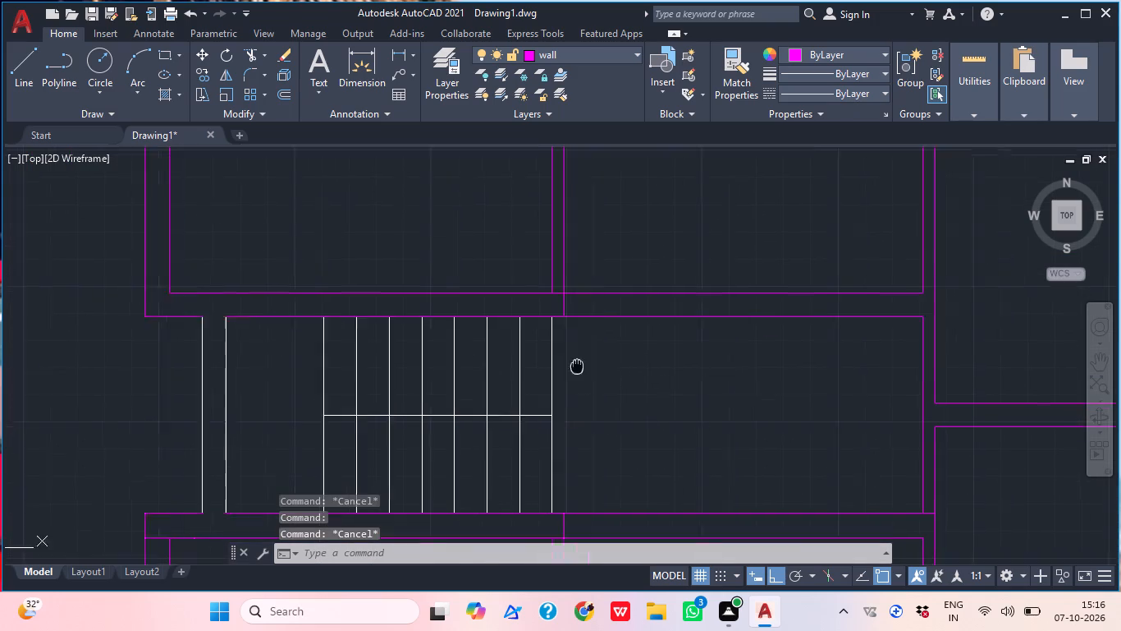
pyautogui.moveTo(577, 366); pyautogui.dragTo(553, 357, button='middle')
pyautogui.press('t')
pyautogui.press('r')
pyautogui.press('space')
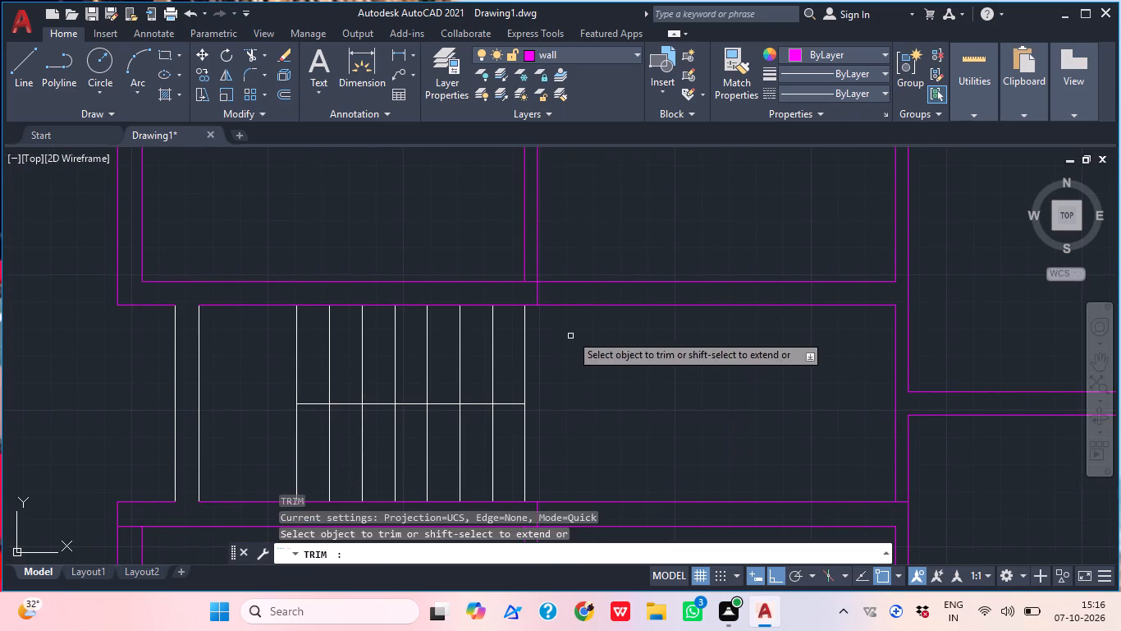
pyautogui.click(572, 310)
pyautogui.click(565, 289)
pyautogui.moveTo(561, 468); pyautogui.dragTo(544, 425, button='middle')
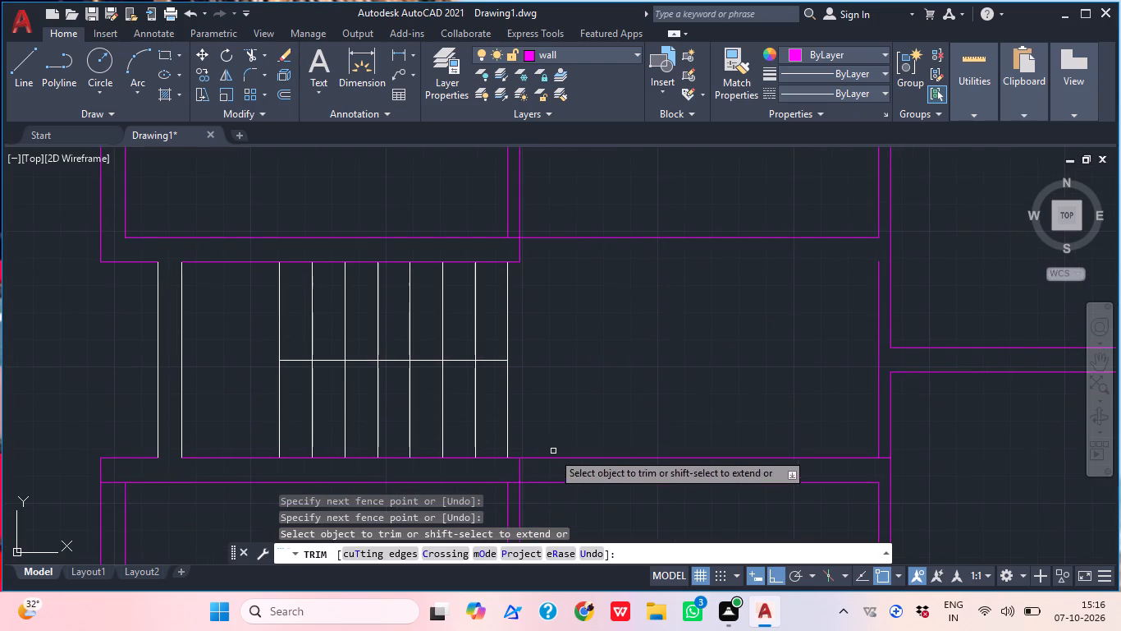
pyautogui.click(547, 458)
pyautogui.press('Escape')
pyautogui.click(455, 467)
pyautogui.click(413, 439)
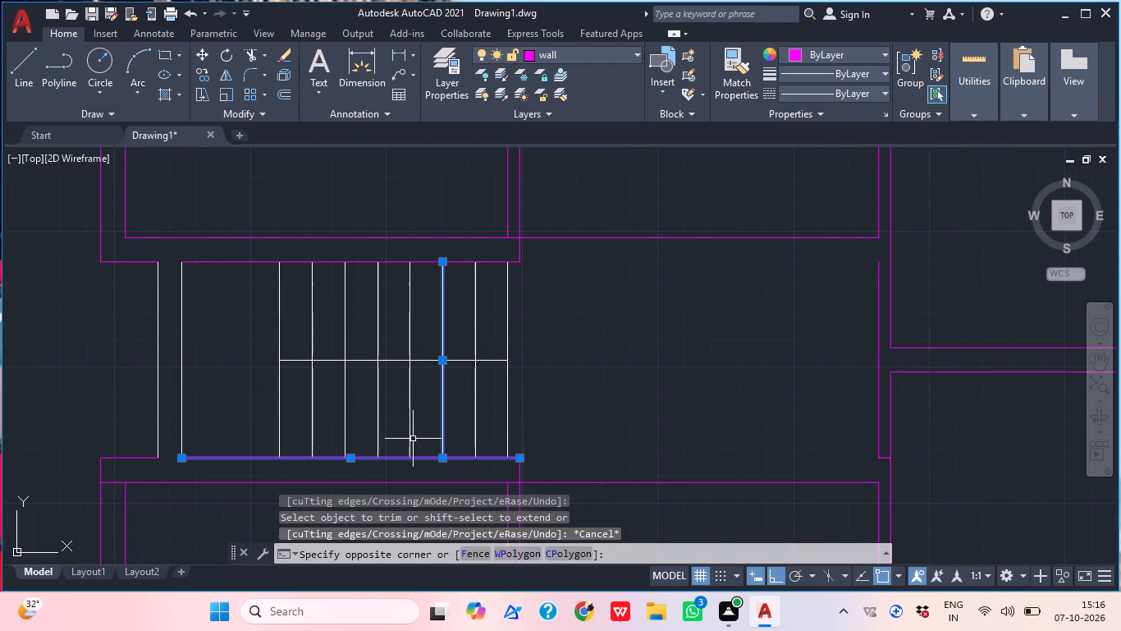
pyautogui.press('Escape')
# Move the upper and lower horizontal wall lines bordering the stair to the staircase layer.
pyautogui.click(414, 257)
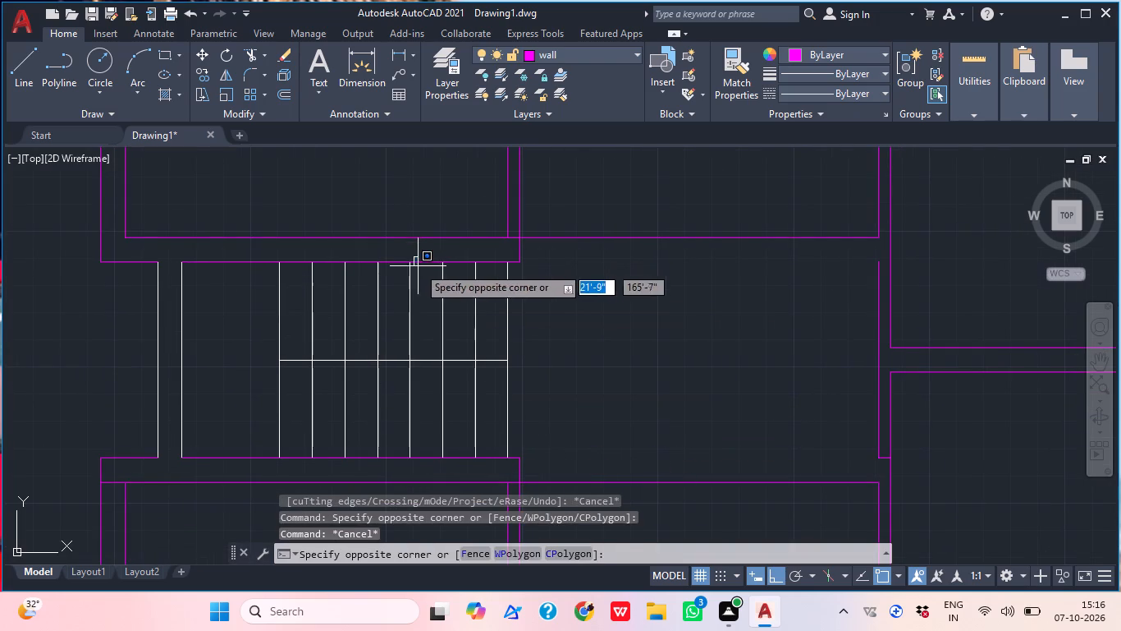
pyautogui.click(423, 270)
pyautogui.click(423, 288)
pyautogui.click(420, 252)
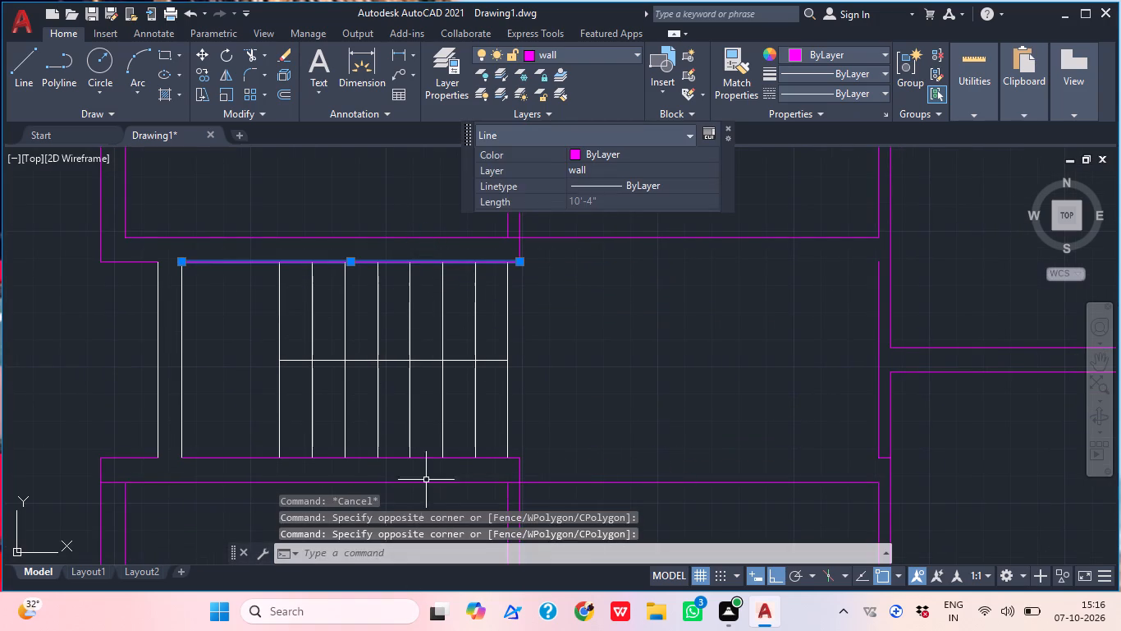
pyautogui.click(432, 461)
pyautogui.click(421, 458)
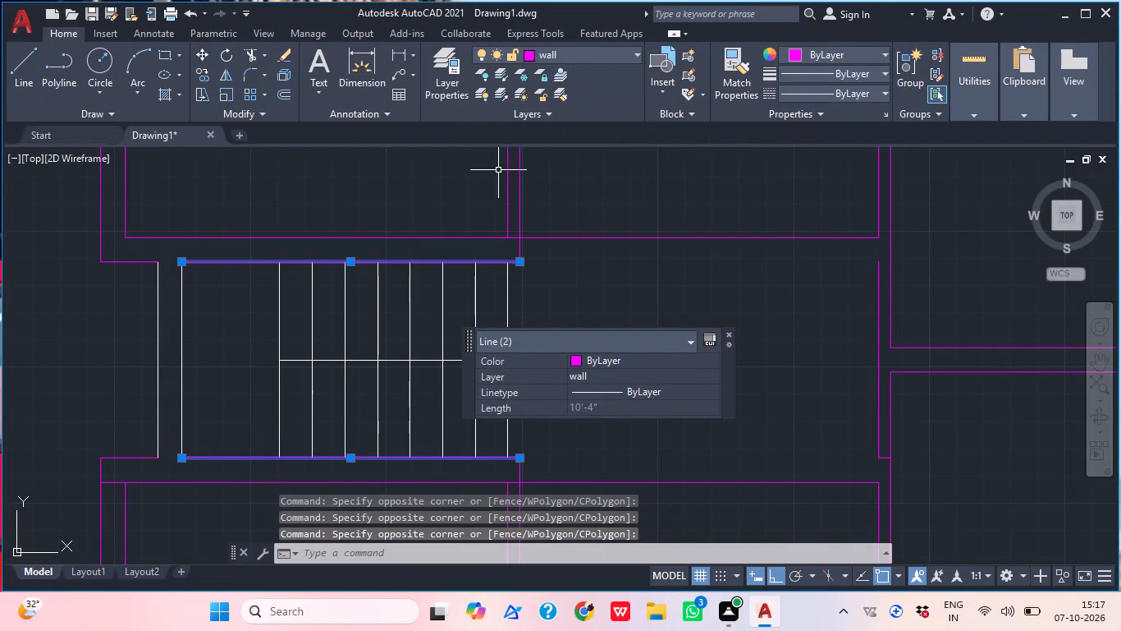
pyautogui.click(593, 47)
pyautogui.click(573, 186)
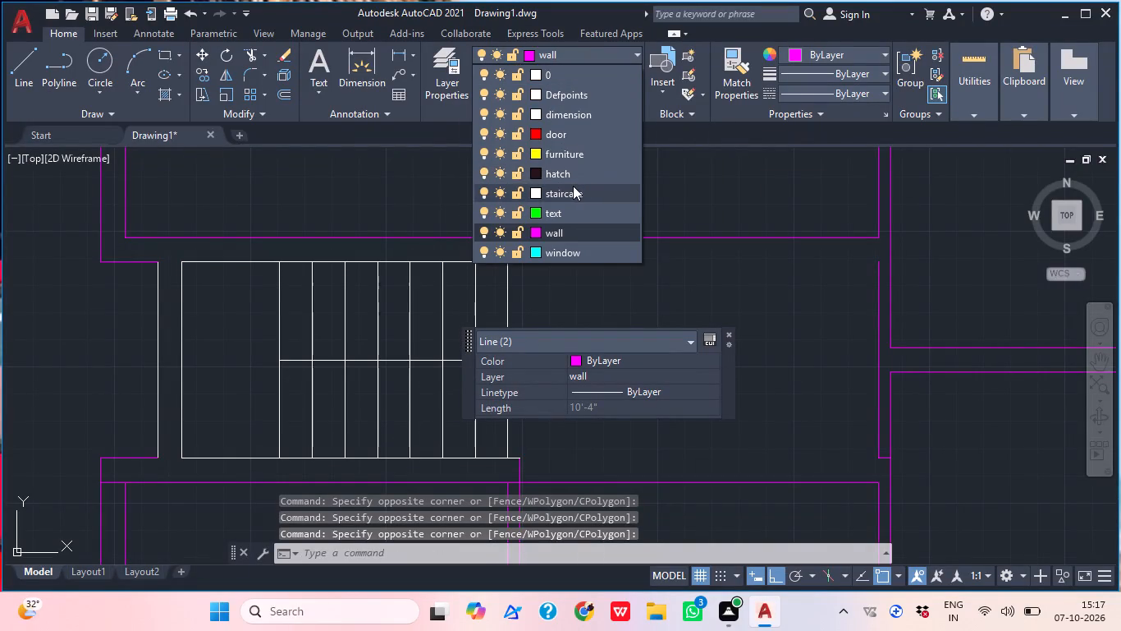
pyautogui.press('Escape')
# Offset the vertical partition line on the right of the open space 9" toward the staircase.
pyautogui.moveTo(592, 336); pyautogui.dragTo(571, 354, button='middle')
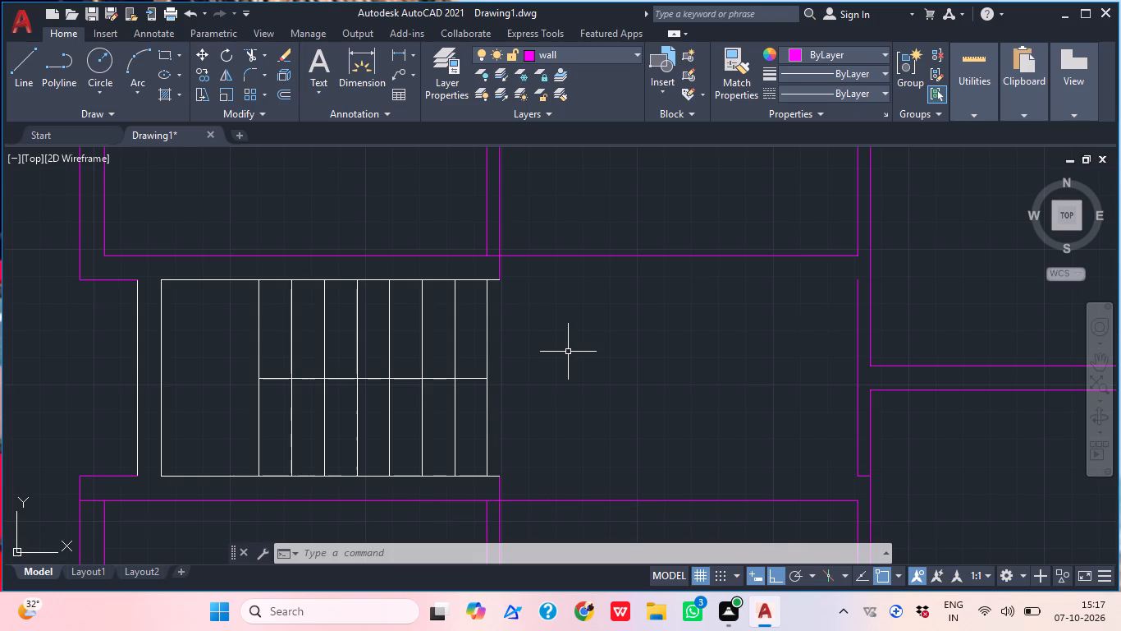
pyautogui.moveTo(570, 384); pyautogui.dragTo(570, 346, button='middle')
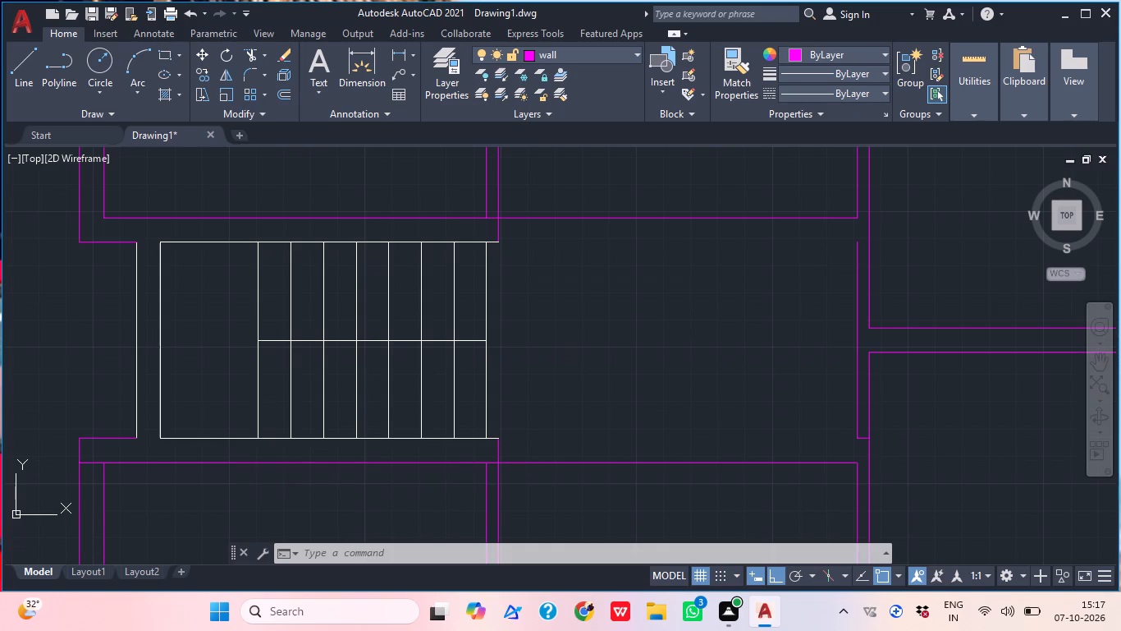
pyautogui.moveTo(612, 341); pyautogui.dragTo(584, 380, button='middle')
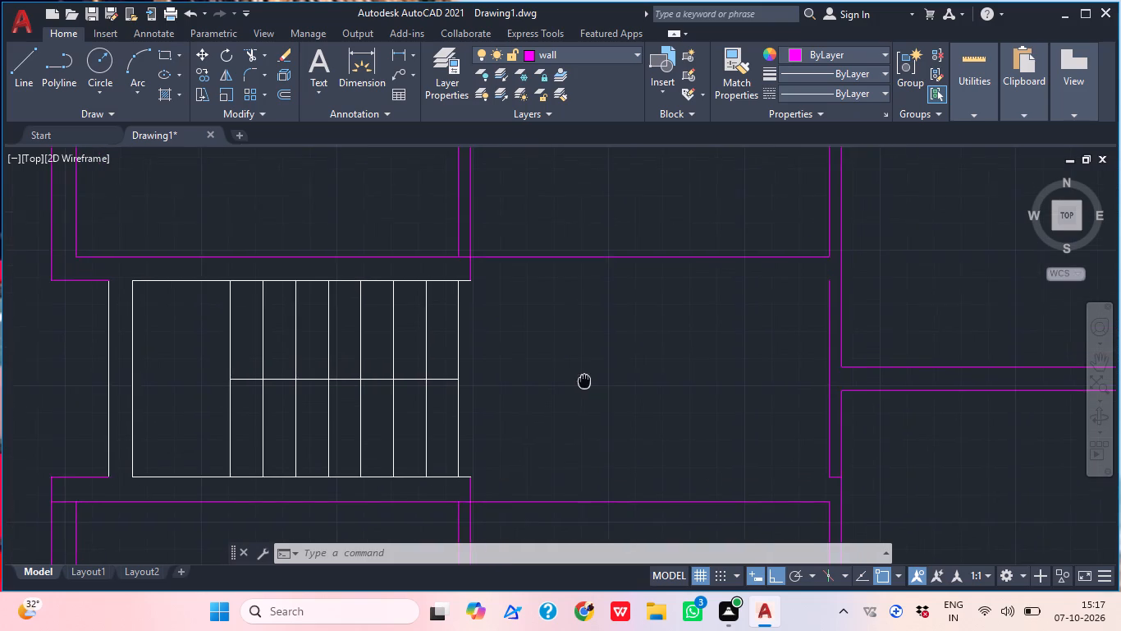
pyautogui.moveTo(584, 380); pyautogui.dragTo(583, 380, button='middle')
pyautogui.scroll(-3, 570, 357)
pyautogui.moveTo(565, 357); pyautogui.dragTo(499, 372, button='middle')
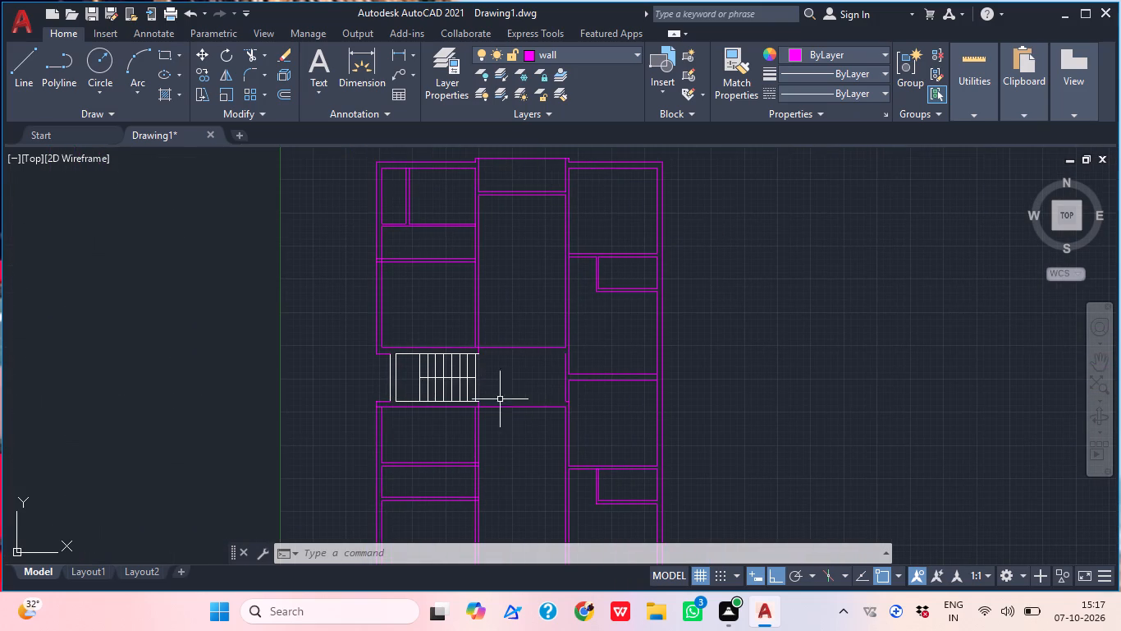
pyautogui.scroll(2, 488, 403)
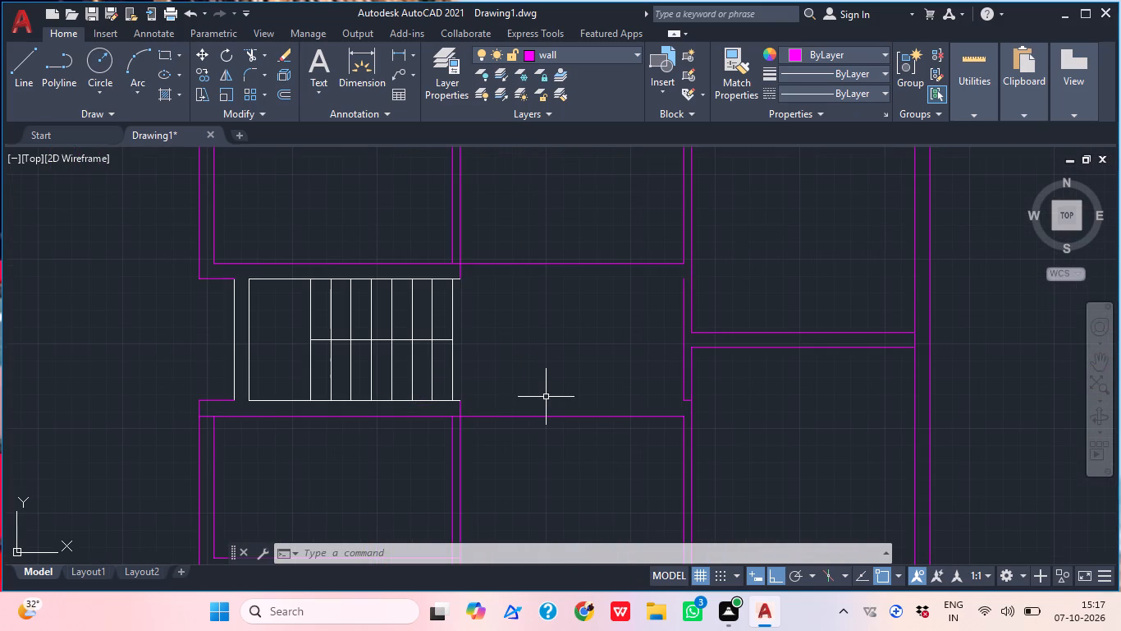
pyautogui.moveTo(558, 404); pyautogui.dragTo(518, 410, button='middle')
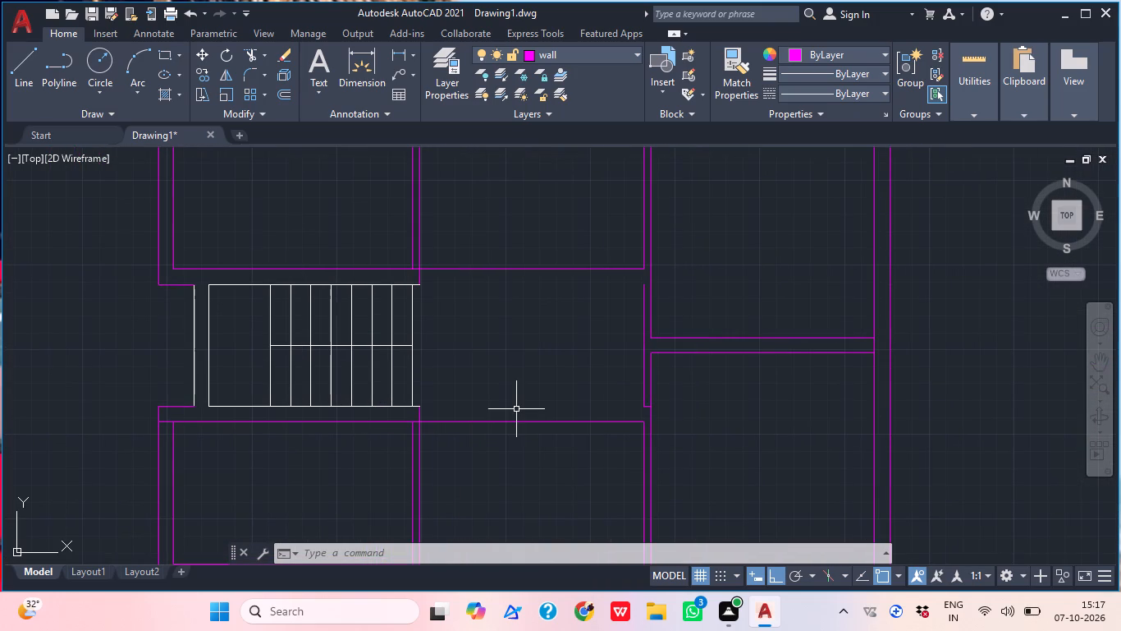
pyautogui.write('o')
pyautogui.press('space')
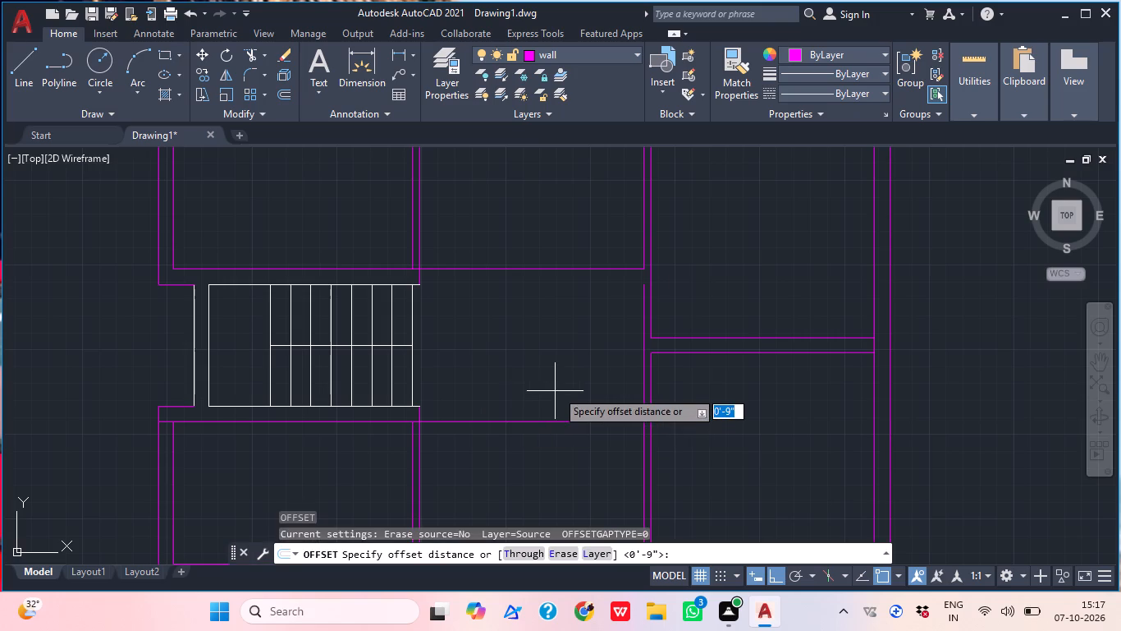
pyautogui.moveTo(585, 374); pyautogui.dragTo(515, 375, button='middle')
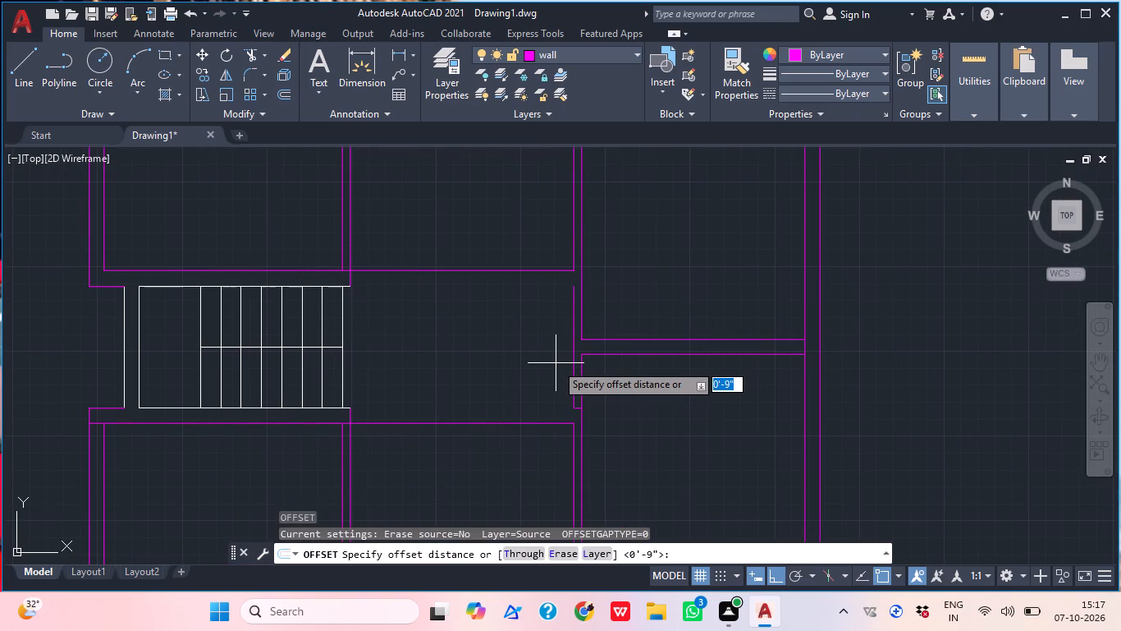
pyautogui.press('9')
pyautogui.hotkey('shift', '"')
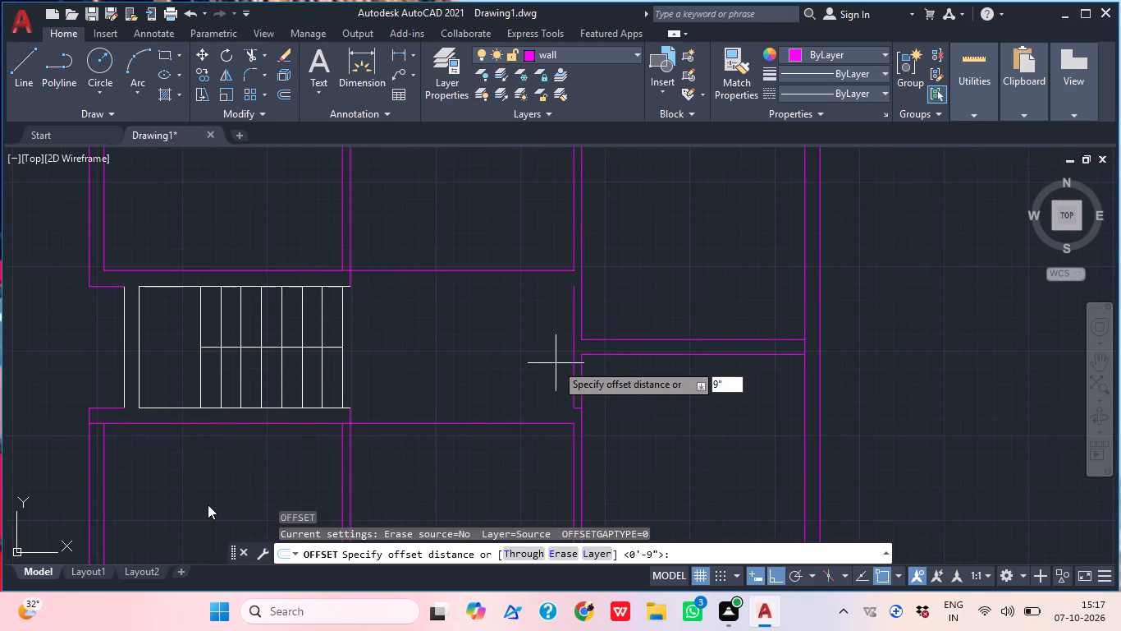
pyautogui.press('Return')
pyautogui.scroll(1, 572, 297)
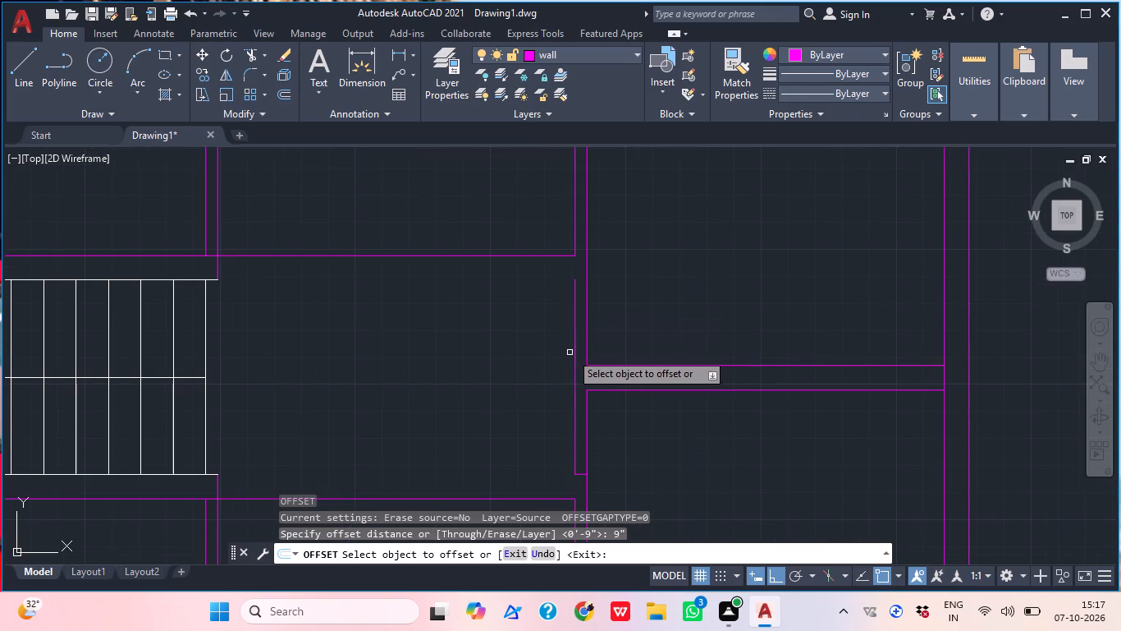
pyautogui.click(575, 354)
pyautogui.click(527, 362)
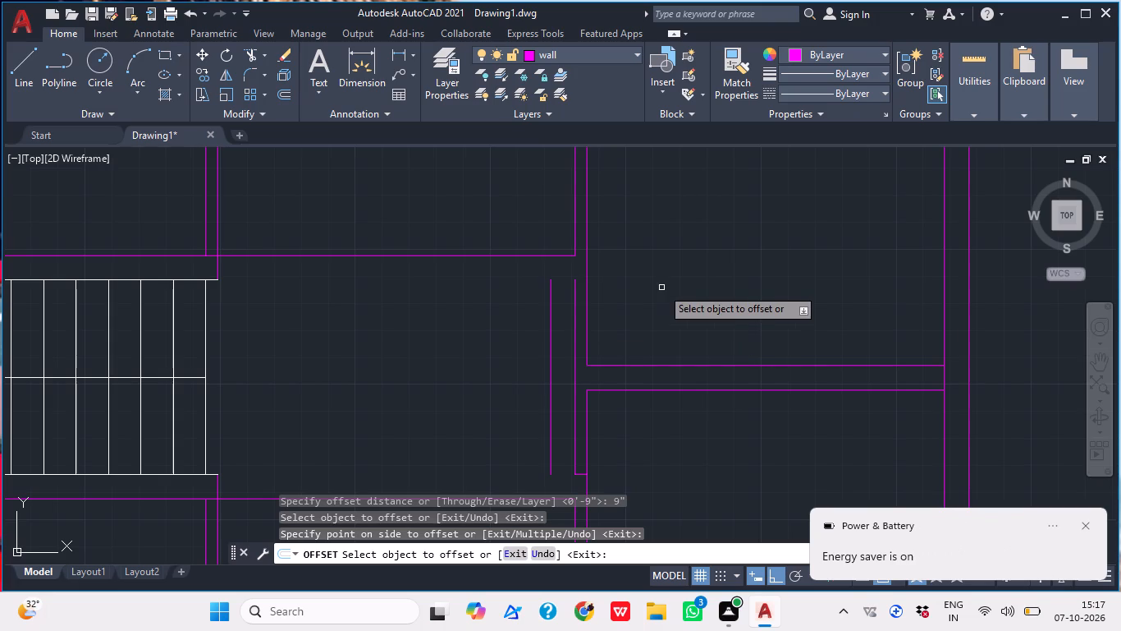
pyautogui.press('space')
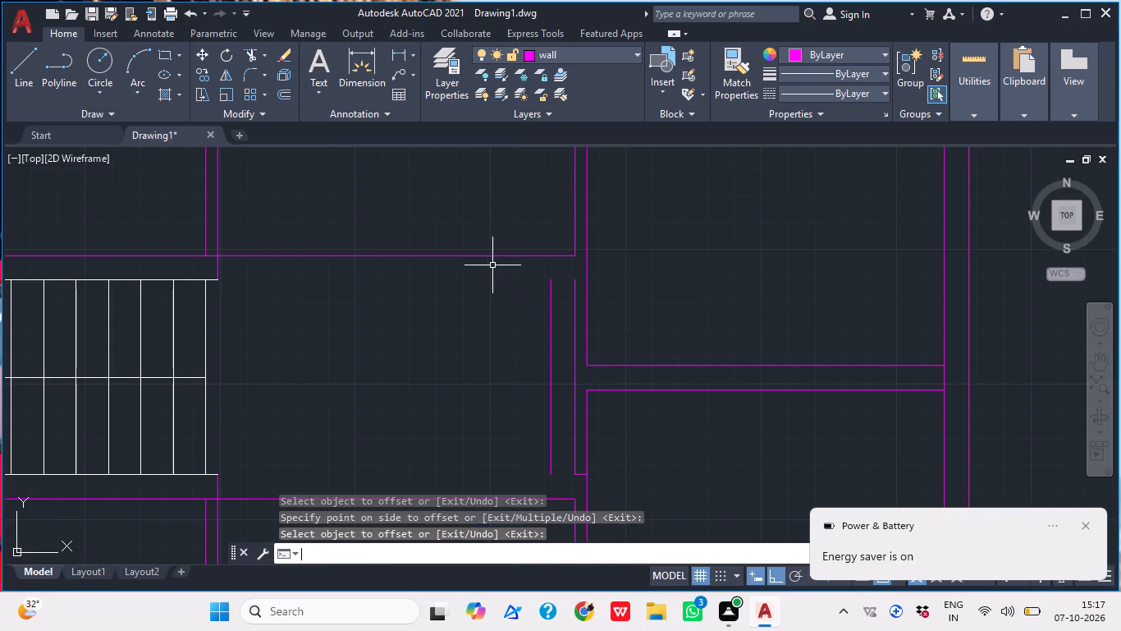
# Offset the upper horizontal wall line 9" down to redraw the wall's inner face above the open space beside the stair.
pyautogui.press('space')
pyautogui.press('space')
pyautogui.click(476, 256)
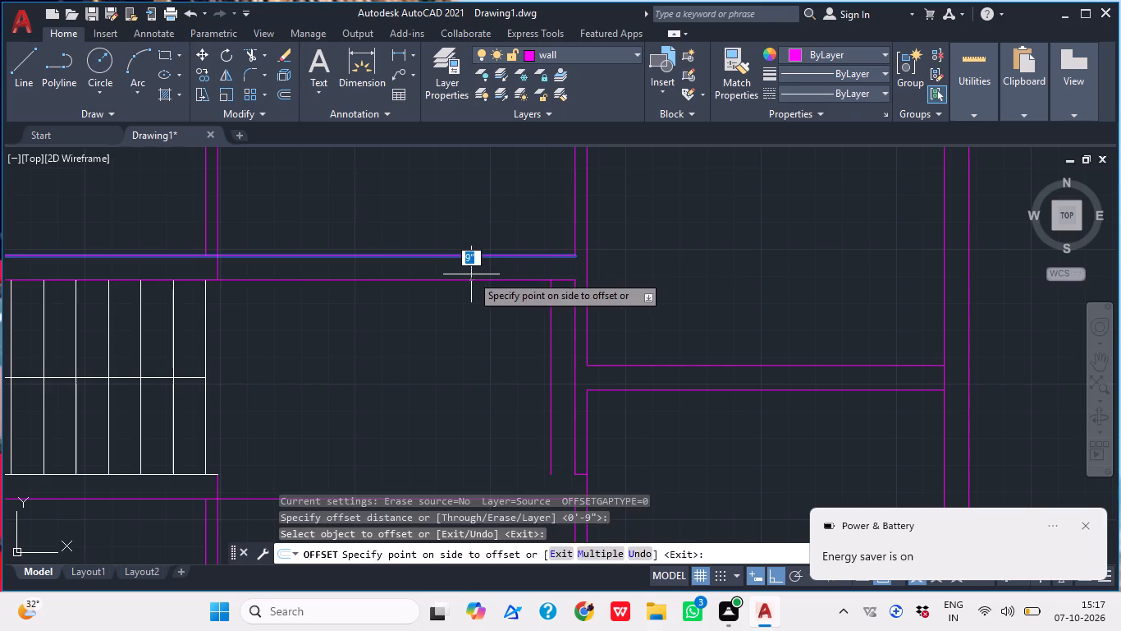
pyautogui.click(471, 274)
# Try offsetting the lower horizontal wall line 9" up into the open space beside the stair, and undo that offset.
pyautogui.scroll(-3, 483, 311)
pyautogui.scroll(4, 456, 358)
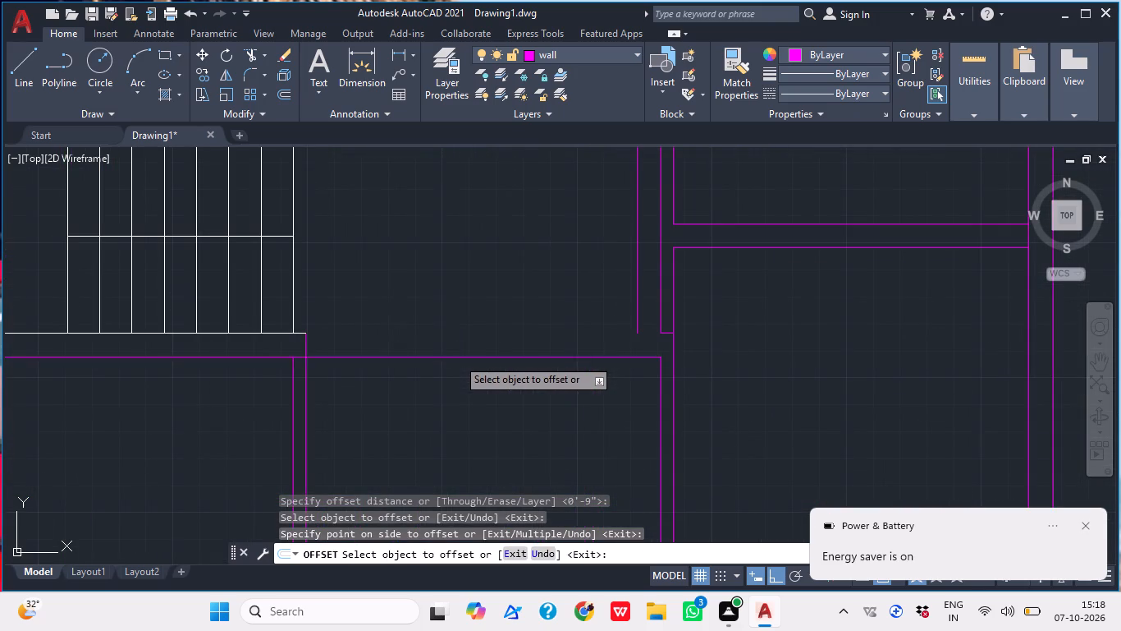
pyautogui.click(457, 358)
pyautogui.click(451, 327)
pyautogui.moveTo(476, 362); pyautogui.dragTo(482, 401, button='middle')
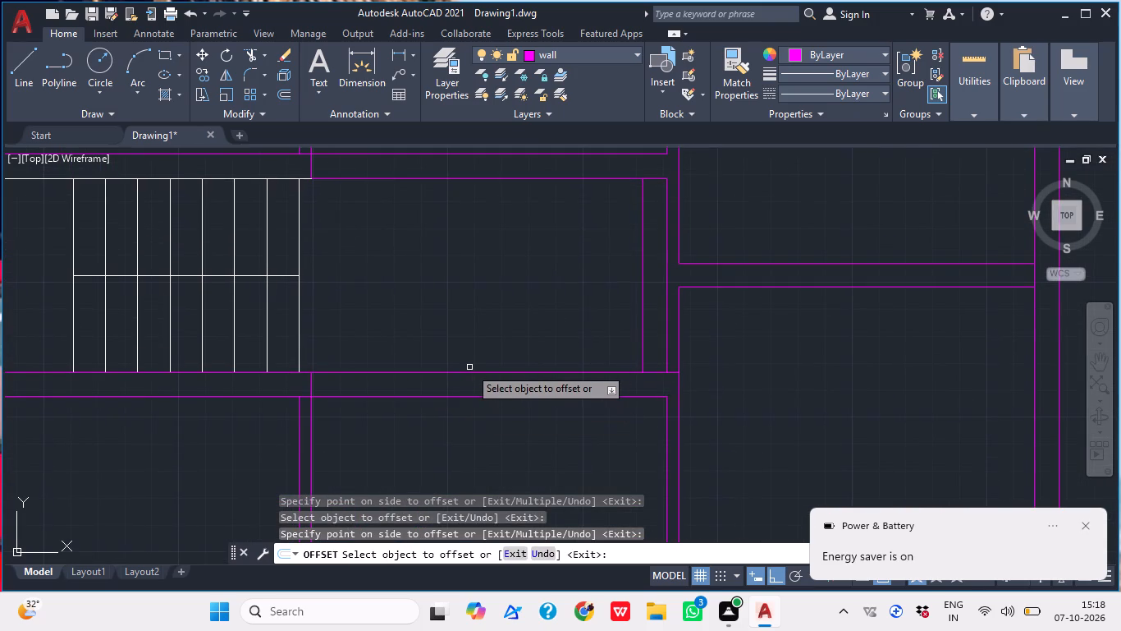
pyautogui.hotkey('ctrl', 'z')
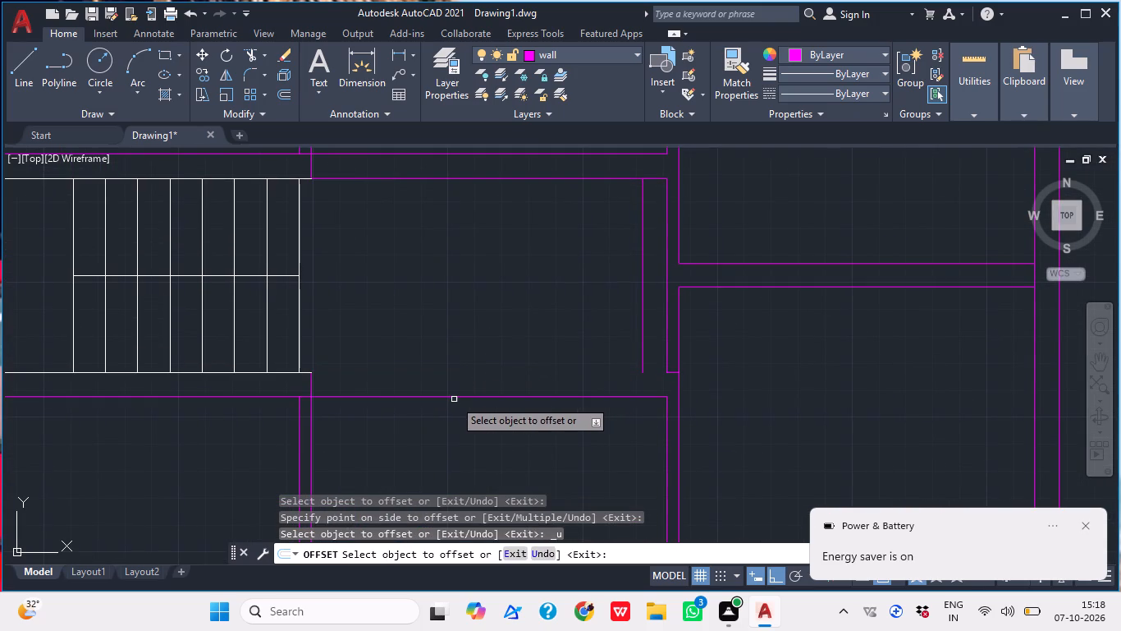
# Offset the lower horizontal wall line 9" up toward the open space beside the stair.
pyautogui.moveTo(446, 366); pyautogui.dragTo(454, 396, button='middle')
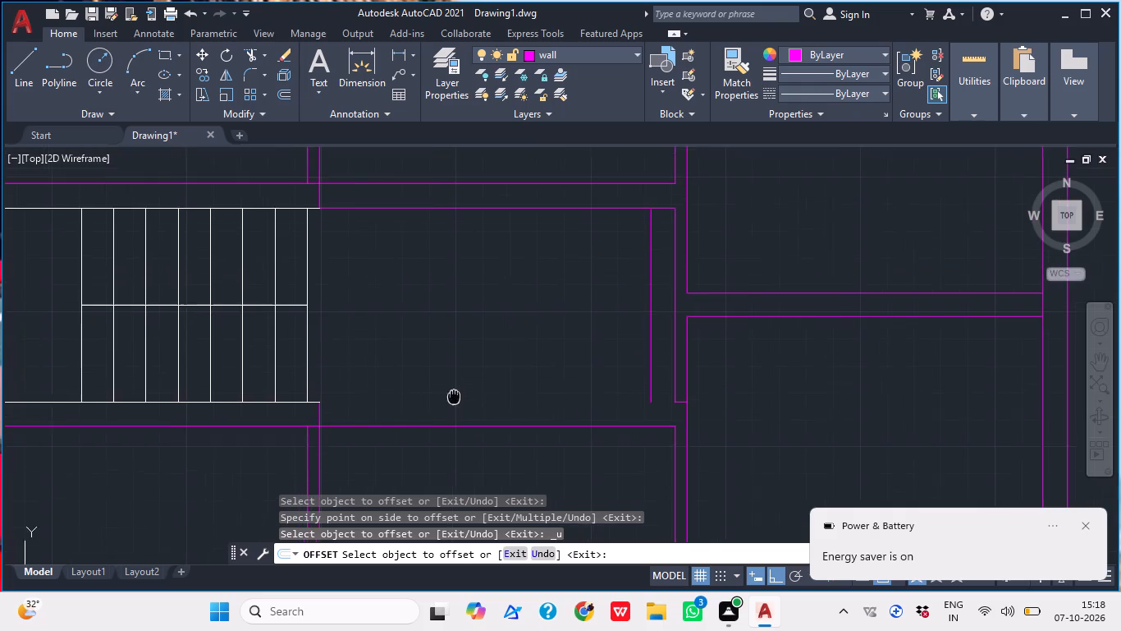
pyautogui.moveTo(454, 396); pyautogui.dragTo(456, 397, button='middle')
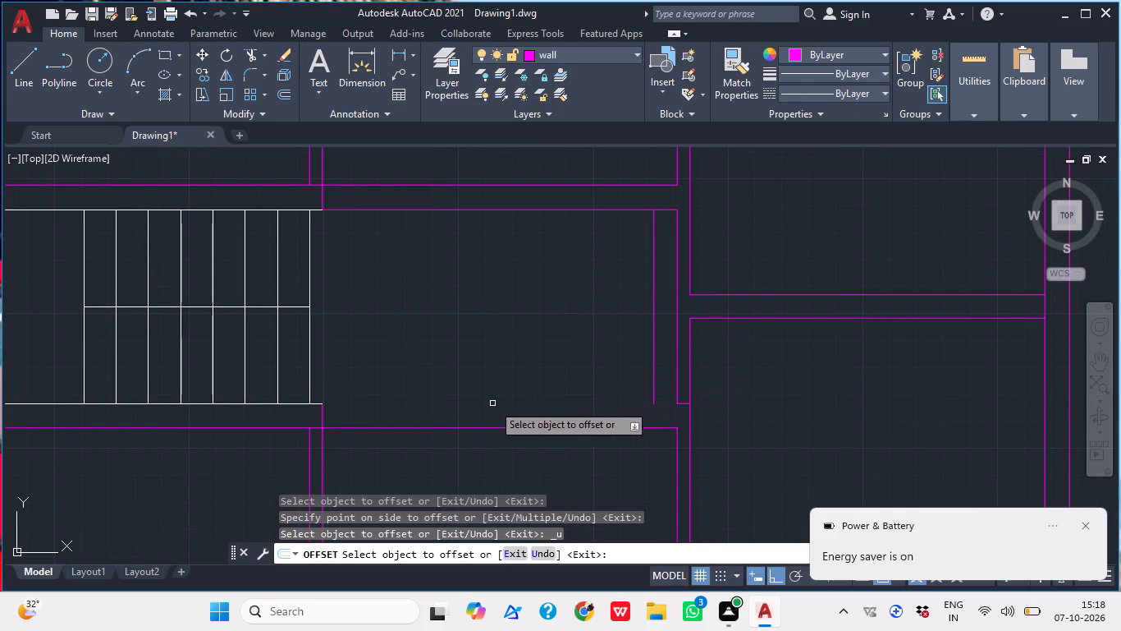
pyautogui.click(459, 428)
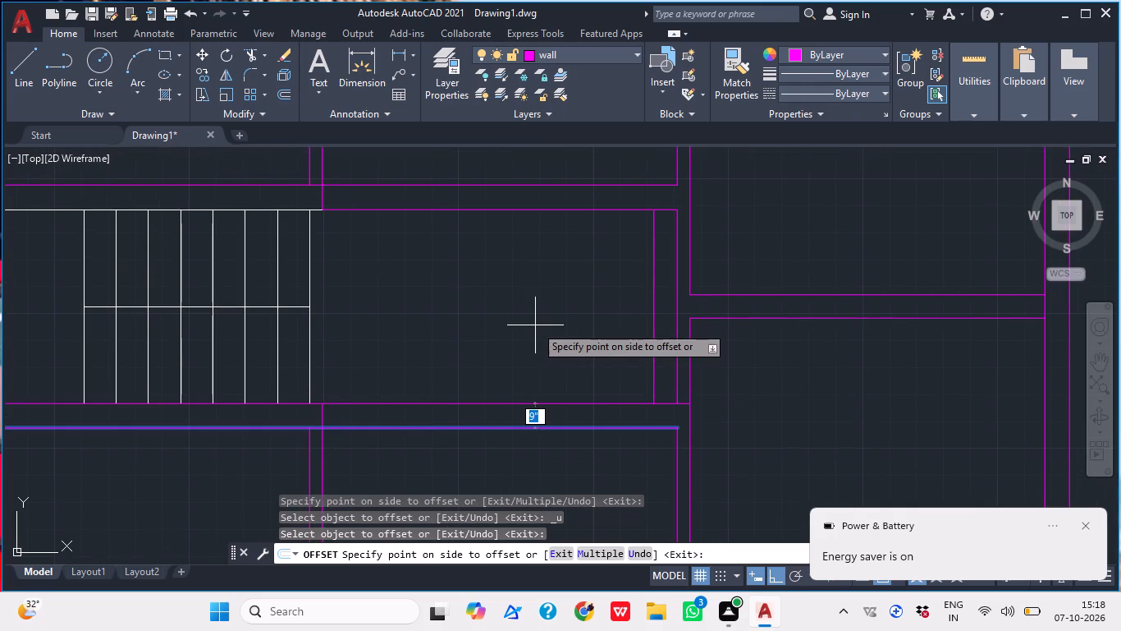
pyautogui.click(535, 325)
pyautogui.moveTo(446, 377); pyautogui.dragTo(491, 370, button='middle')
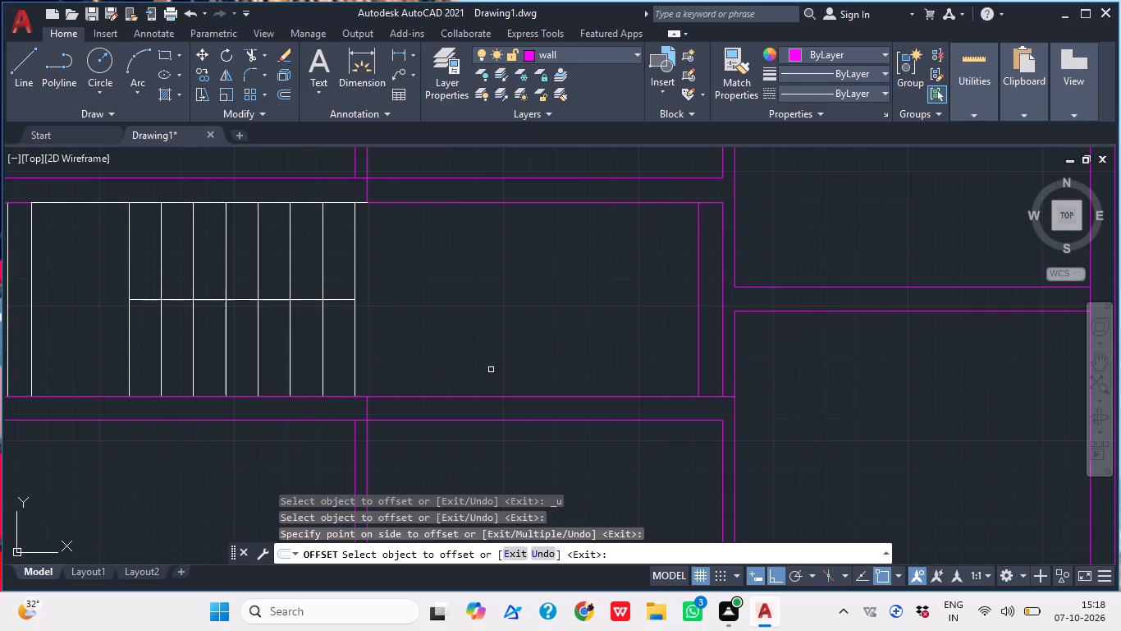
pyautogui.press('Escape')
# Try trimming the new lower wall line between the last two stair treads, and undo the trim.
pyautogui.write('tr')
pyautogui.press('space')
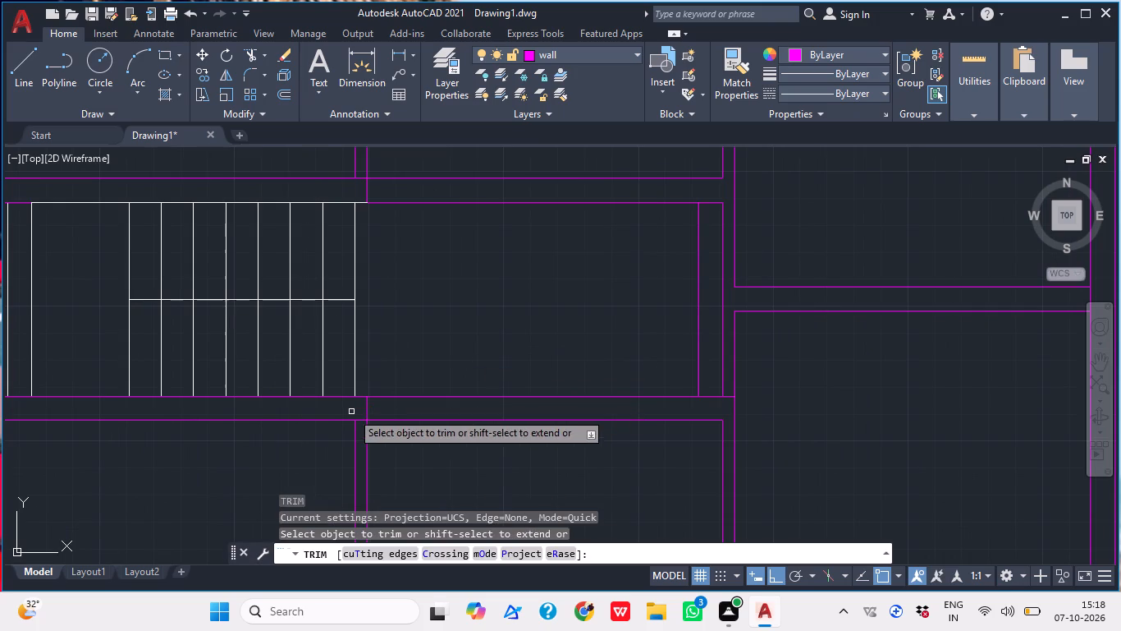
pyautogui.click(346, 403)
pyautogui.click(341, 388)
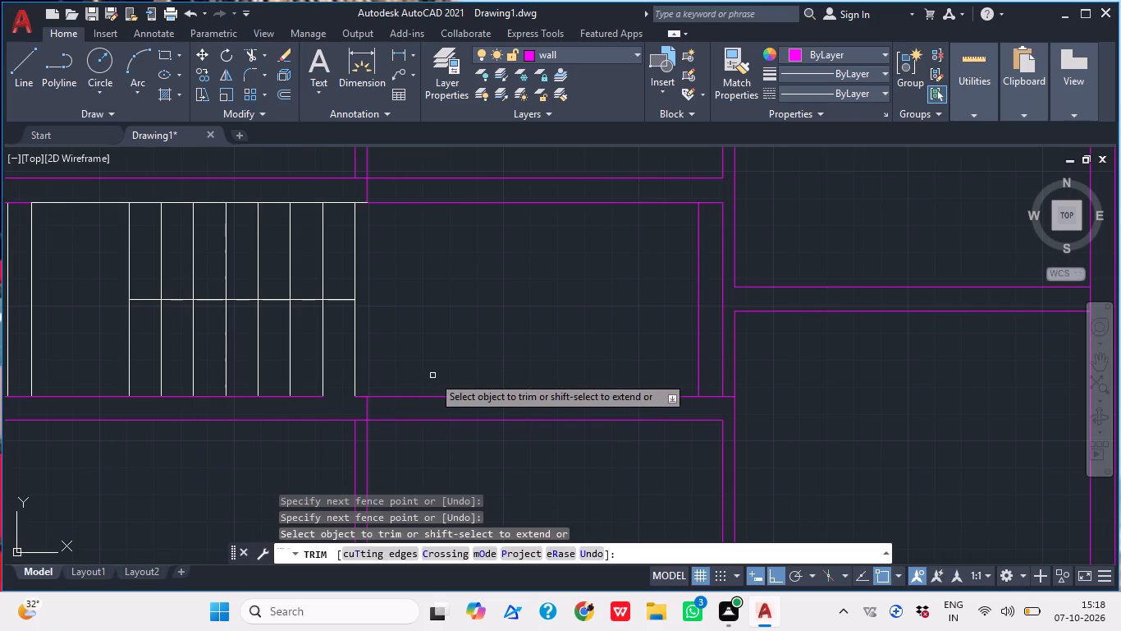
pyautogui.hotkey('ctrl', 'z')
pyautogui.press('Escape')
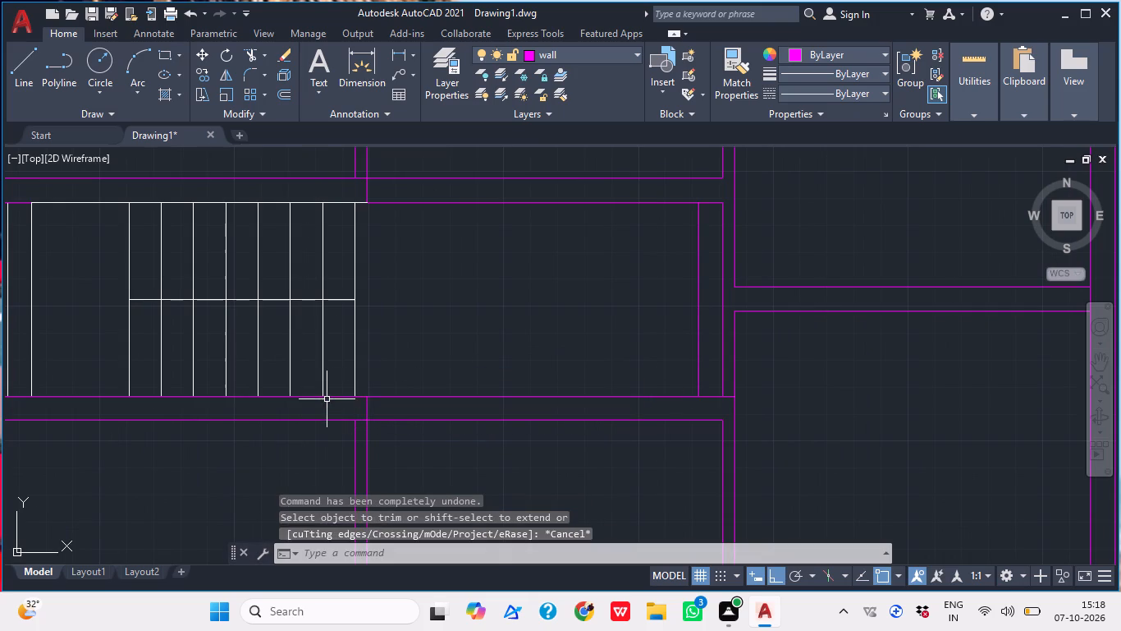
# Shorten the new lower wall line by moving its left endpoint to the lower right corner of the staircase.
pyautogui.click(329, 398)
pyautogui.scroll(-1, 382, 380)
pyautogui.scroll(2, 388, 380)
pyautogui.scroll(-1, 390, 380)
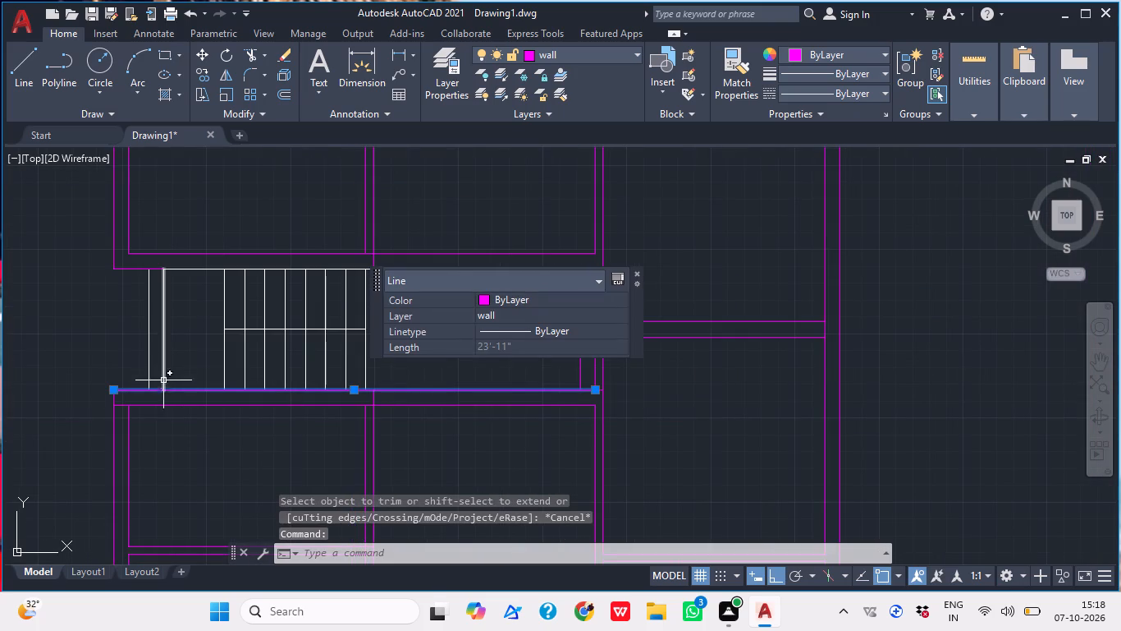
pyautogui.click(112, 394)
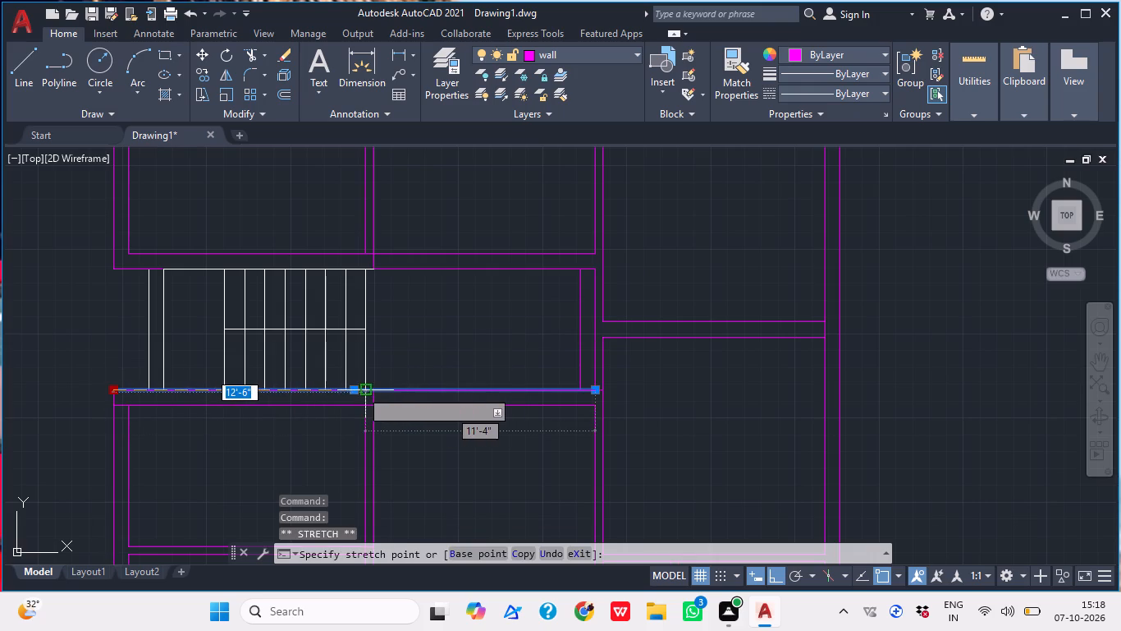
pyautogui.click(373, 390)
pyautogui.press('Escape')
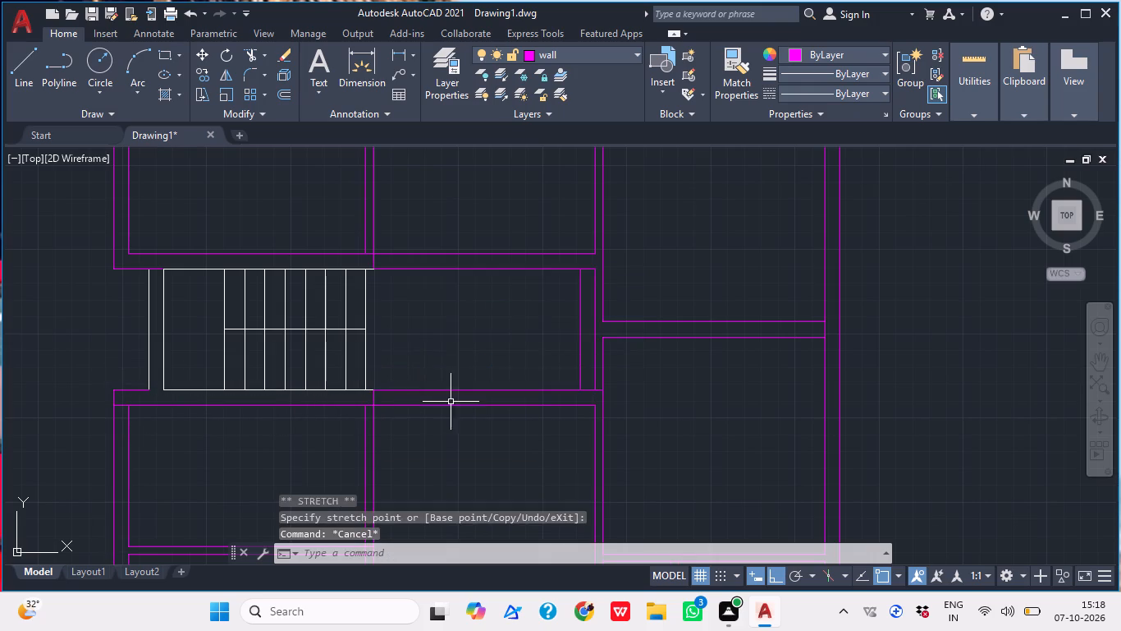
# Offset the inner vertical wall line at the right of the open space 6'3" toward the staircase.
pyautogui.moveTo(450, 402); pyautogui.dragTo(404, 401, button='middle')
pyautogui.moveTo(390, 363); pyautogui.dragTo(393, 385, button='middle')
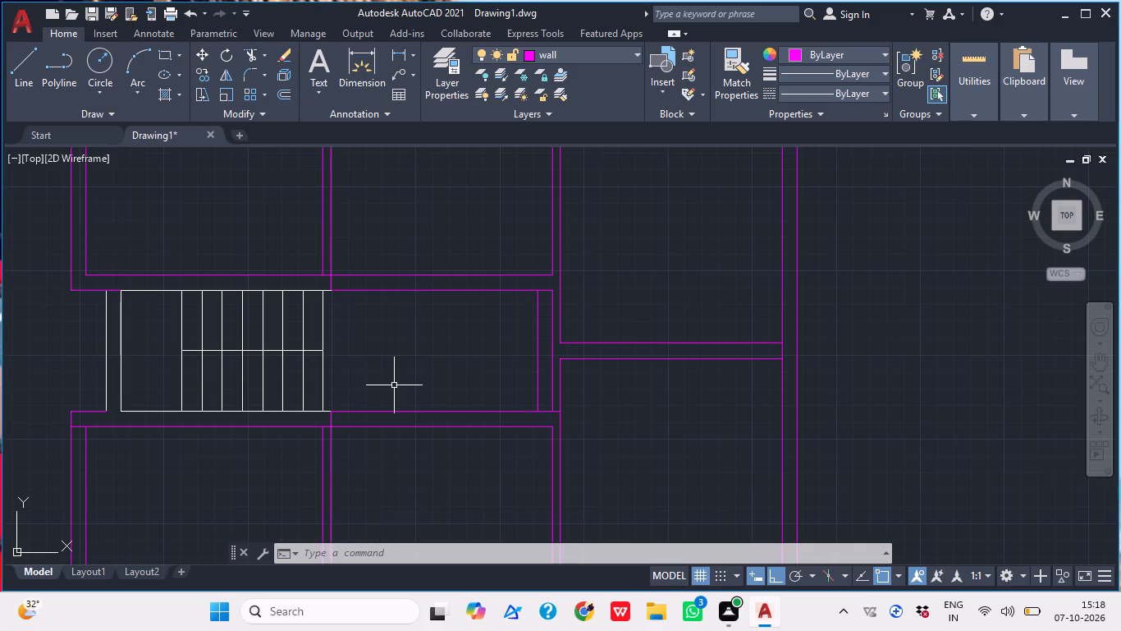
pyautogui.write("o 6'")
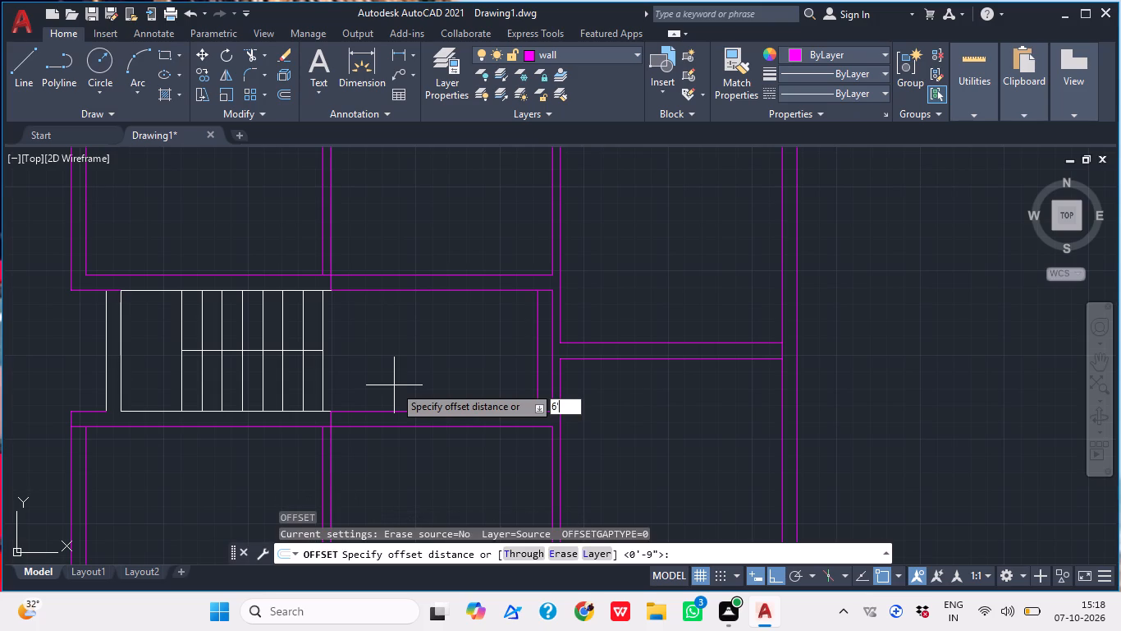
pyautogui.write('3"')
pyautogui.press('Return')
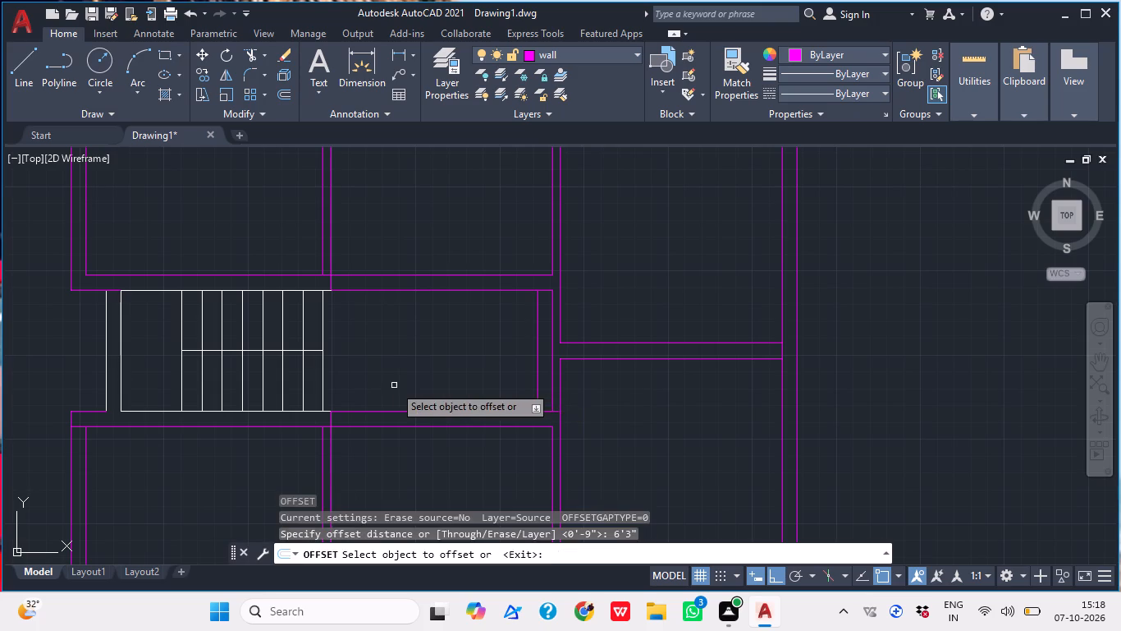
pyautogui.click(538, 349)
pyautogui.click(464, 348)
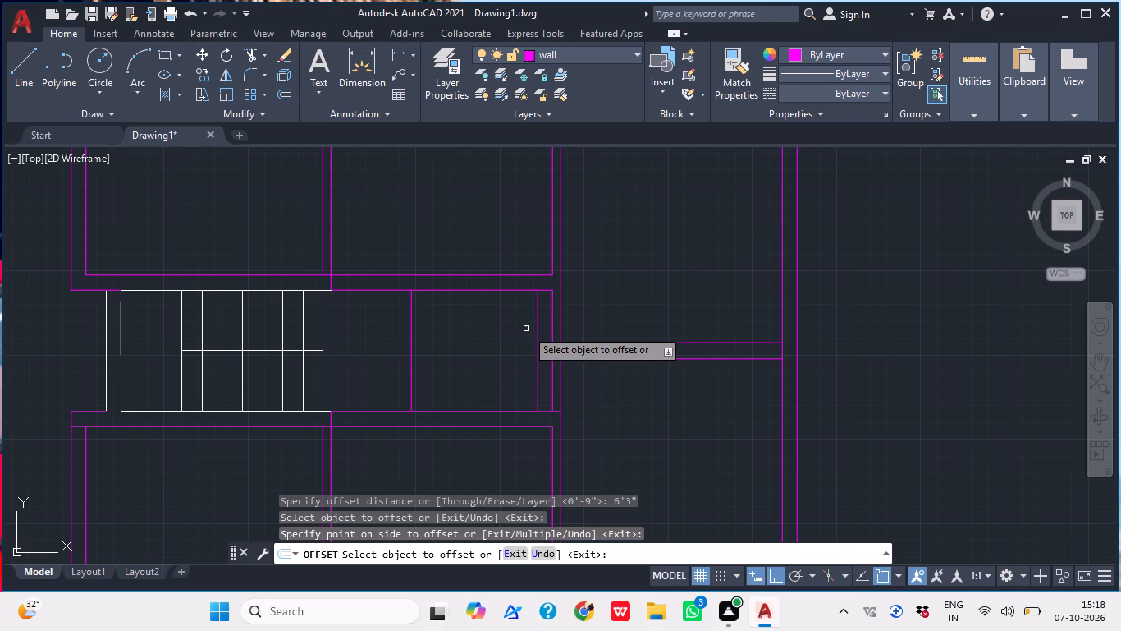
# Offset the vertical wall line in the space beside the staircase 9" toward the space's right end.
pyautogui.scroll(-1, 526, 329)
pyautogui.moveTo(526, 330); pyautogui.dragTo(561, 326, button='middle')
pyautogui.moveTo(507, 340); pyautogui.dragTo(530, 337, button='middle')
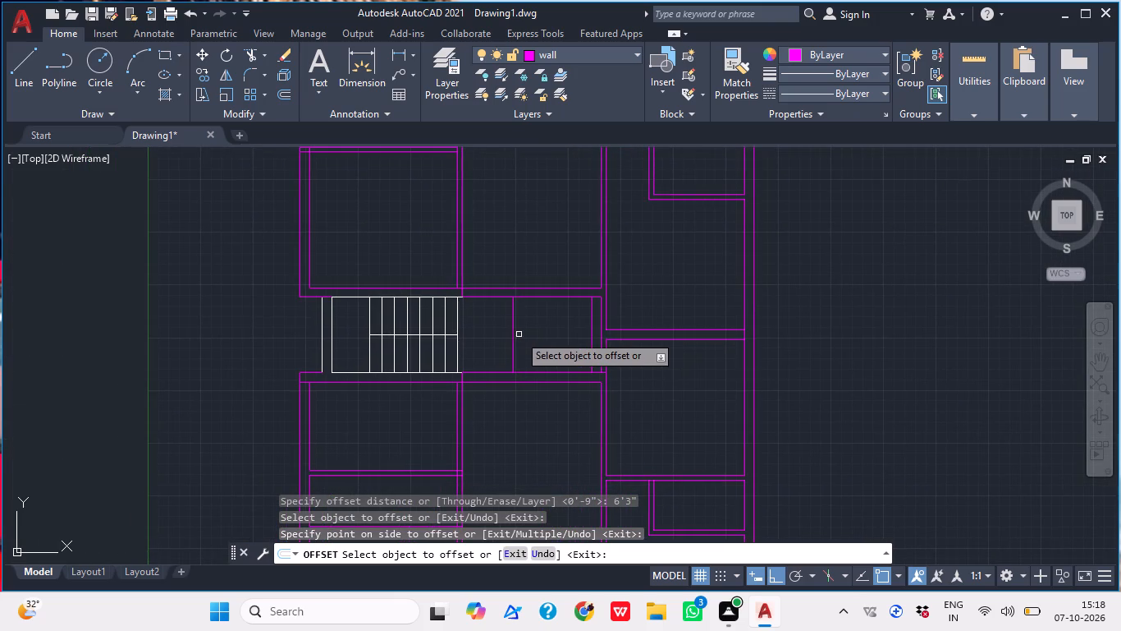
pyautogui.press('Escape')
pyautogui.scroll(-1, 514, 338)
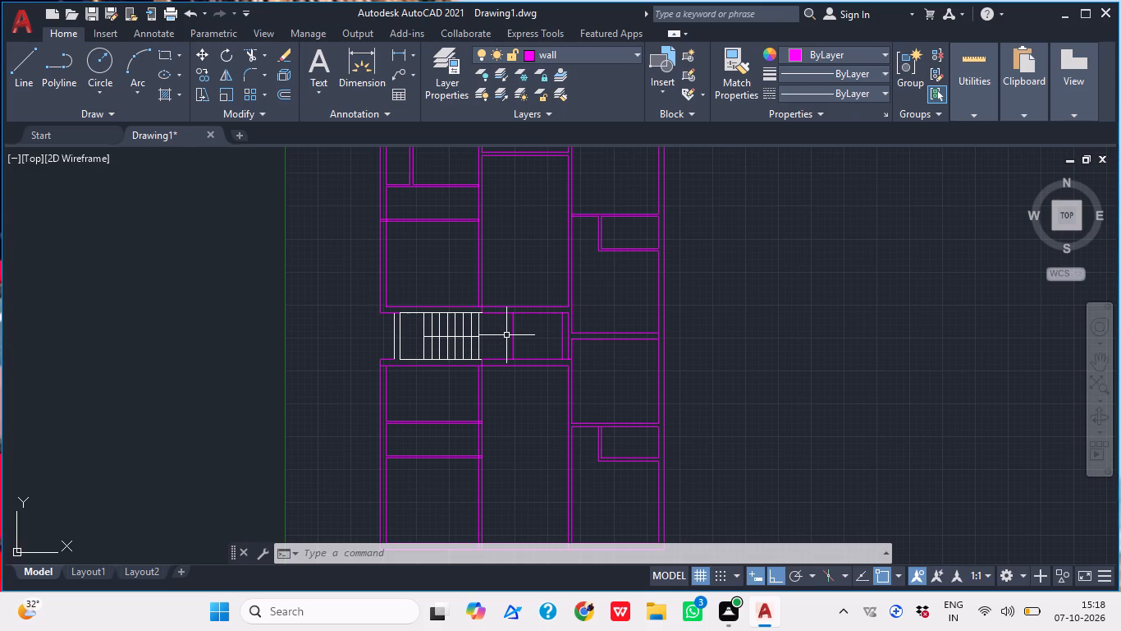
pyautogui.moveTo(528, 322); pyautogui.dragTo(503, 323, button='middle')
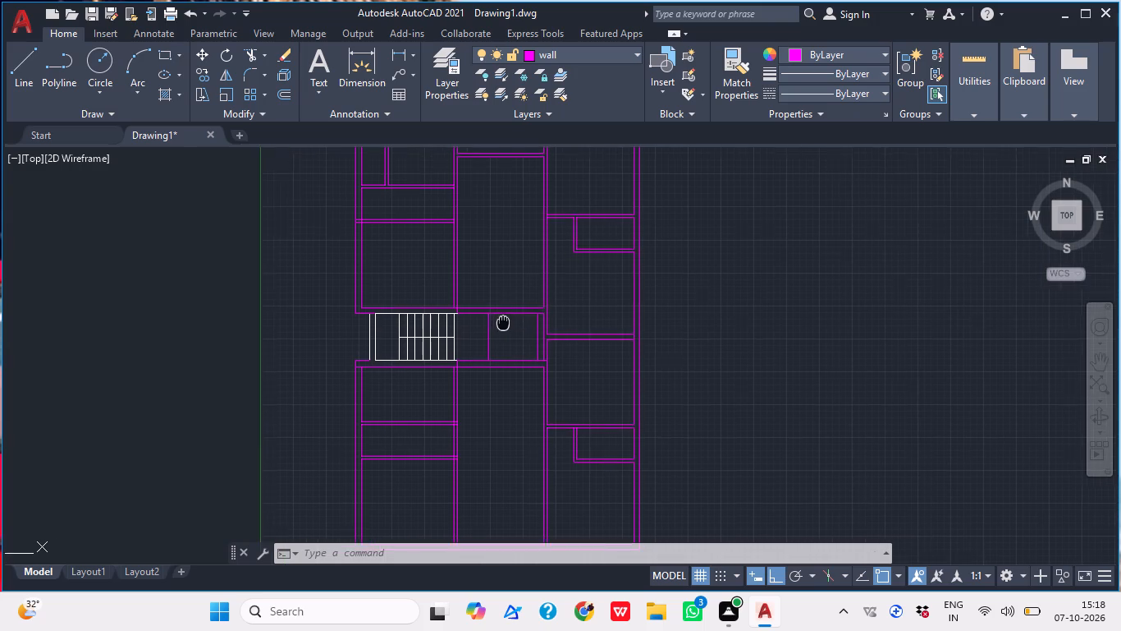
pyautogui.moveTo(503, 323); pyautogui.dragTo(480, 325, button='middle')
pyautogui.scroll(1, 484, 326)
pyautogui.scroll(-1, 484, 326)
pyautogui.scroll(5, 484, 326)
pyautogui.press('Escape')
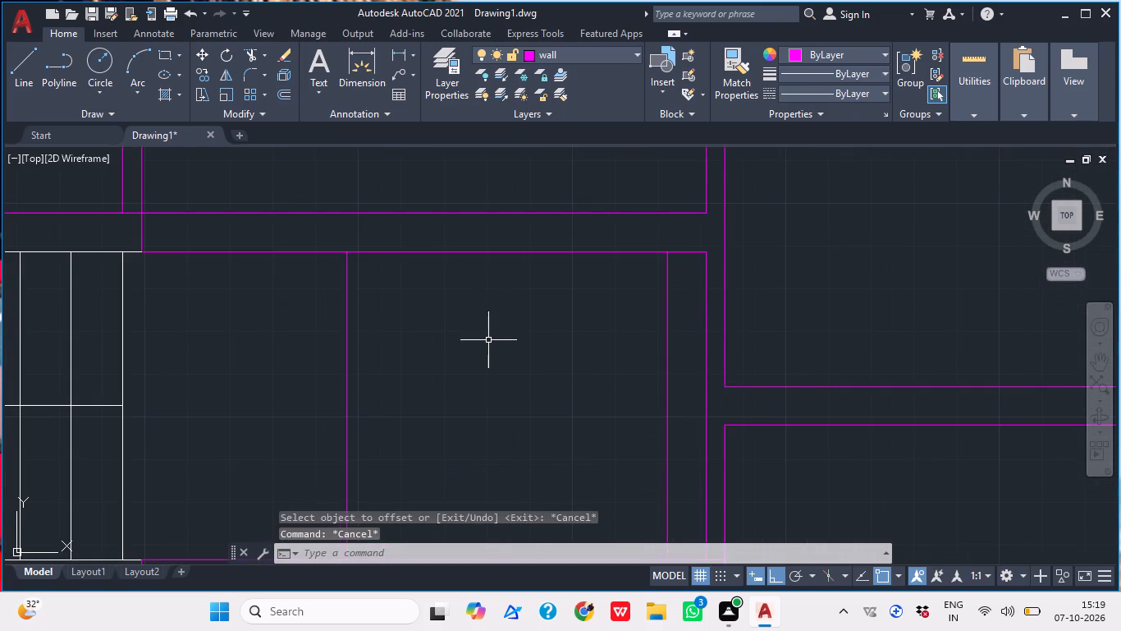
pyautogui.moveTo(488, 340); pyautogui.dragTo(467, 371, button='middle')
pyautogui.moveTo(447, 368); pyautogui.dragTo(482, 379, button='middle')
pyautogui.press('o')
pyautogui.press('space')
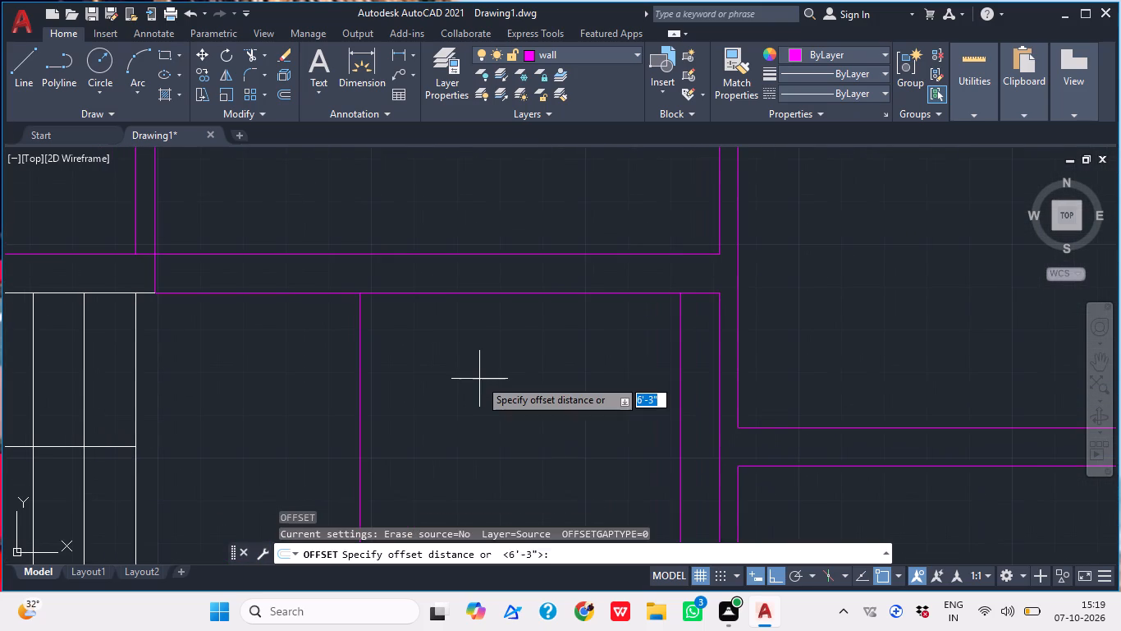
pyautogui.write('9"')
pyautogui.press('Return')
pyautogui.click(360, 375)
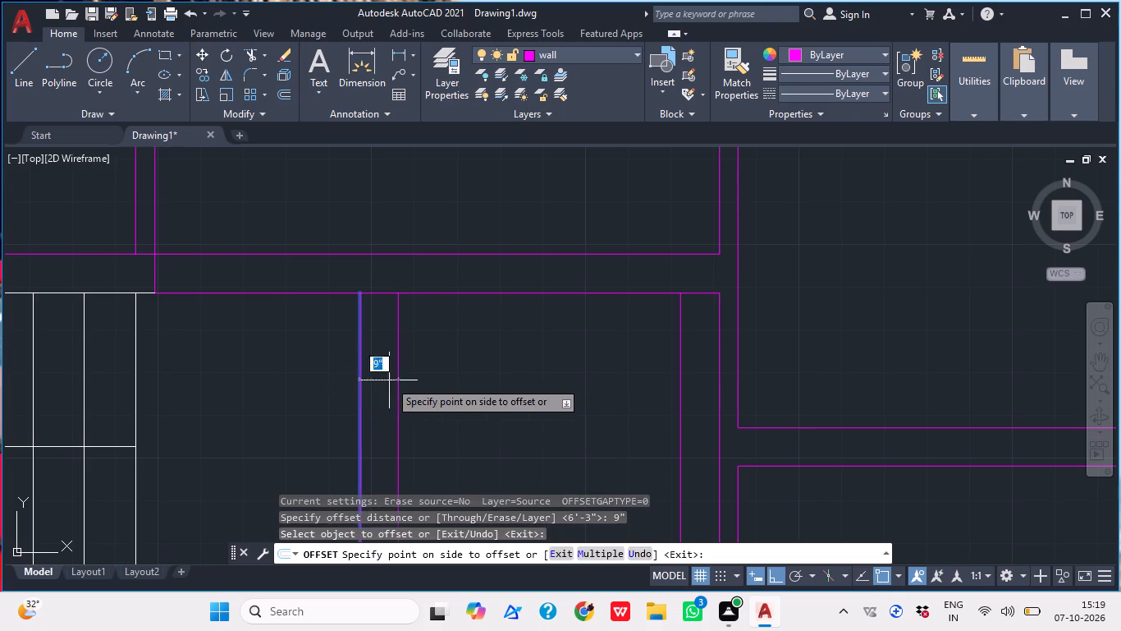
pyautogui.click(400, 381)
pyautogui.scroll(-2, 419, 329)
pyautogui.moveTo(441, 371); pyautogui.dragTo(433, 344, button='middle')
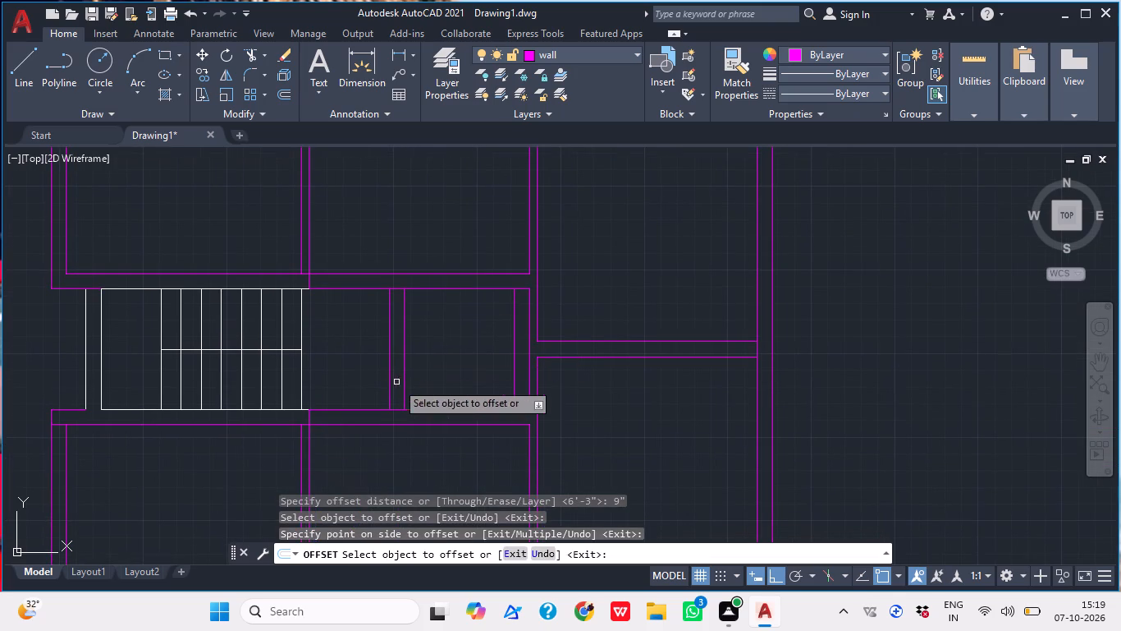
pyautogui.scroll(1, 388, 401)
pyautogui.moveTo(413, 388); pyautogui.dragTo(396, 388, button='middle')
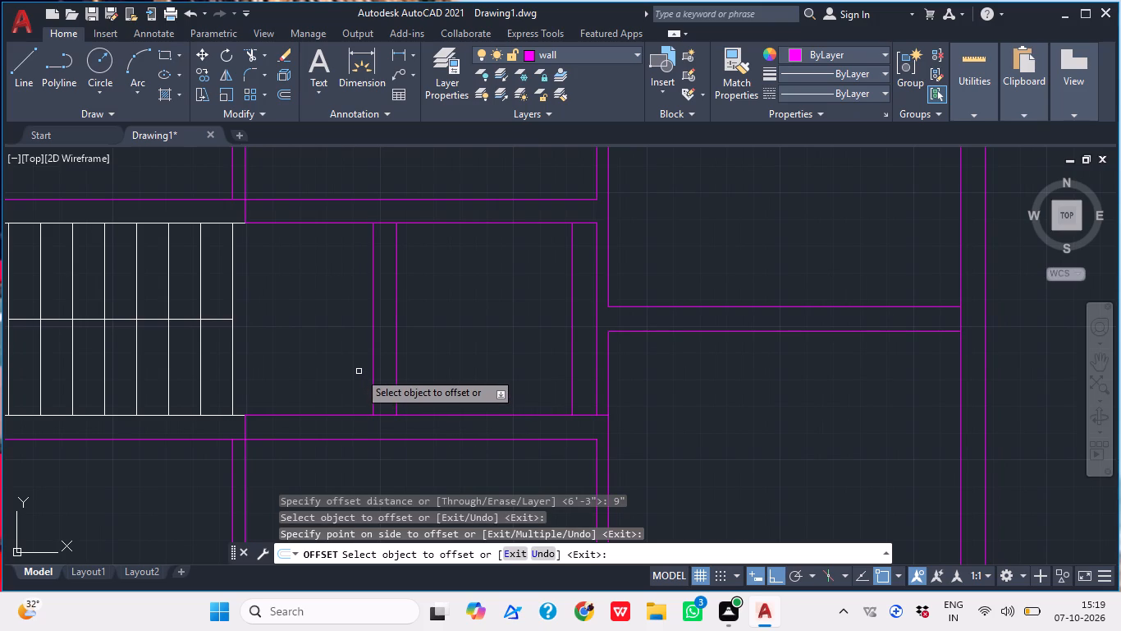
pyautogui.moveTo(333, 330); pyautogui.dragTo(328, 360, button='middle')
pyautogui.press('Escape')
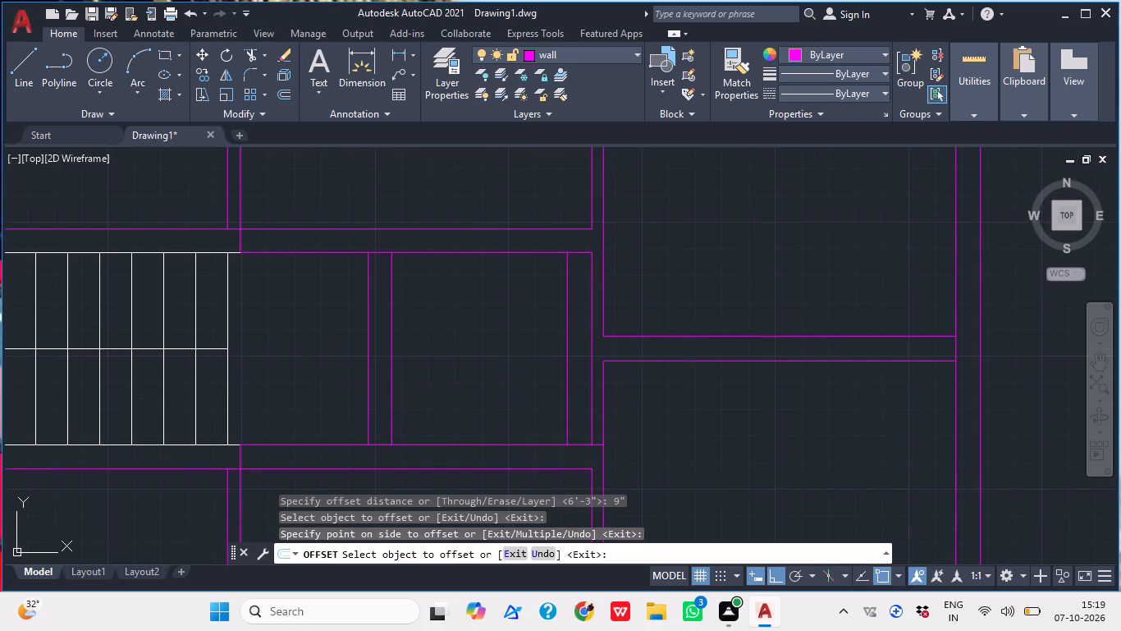
# Examine the whole floor plan around the staircase, the upper and lower rooms and the bottom exterior wall.
pyautogui.moveTo(335, 399); pyautogui.dragTo(346, 371, button='middle')
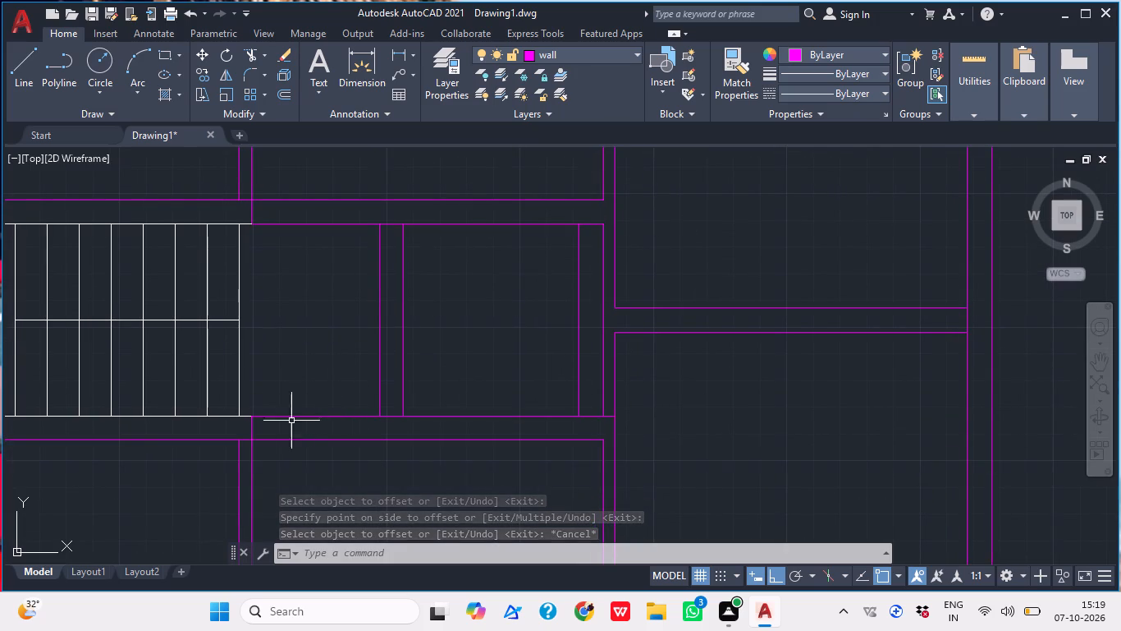
pyautogui.moveTo(332, 400); pyautogui.dragTo(346, 366, button='middle')
pyautogui.scroll(-2, 350, 358)
pyautogui.moveTo(359, 397); pyautogui.dragTo(343, 361, button='middle')
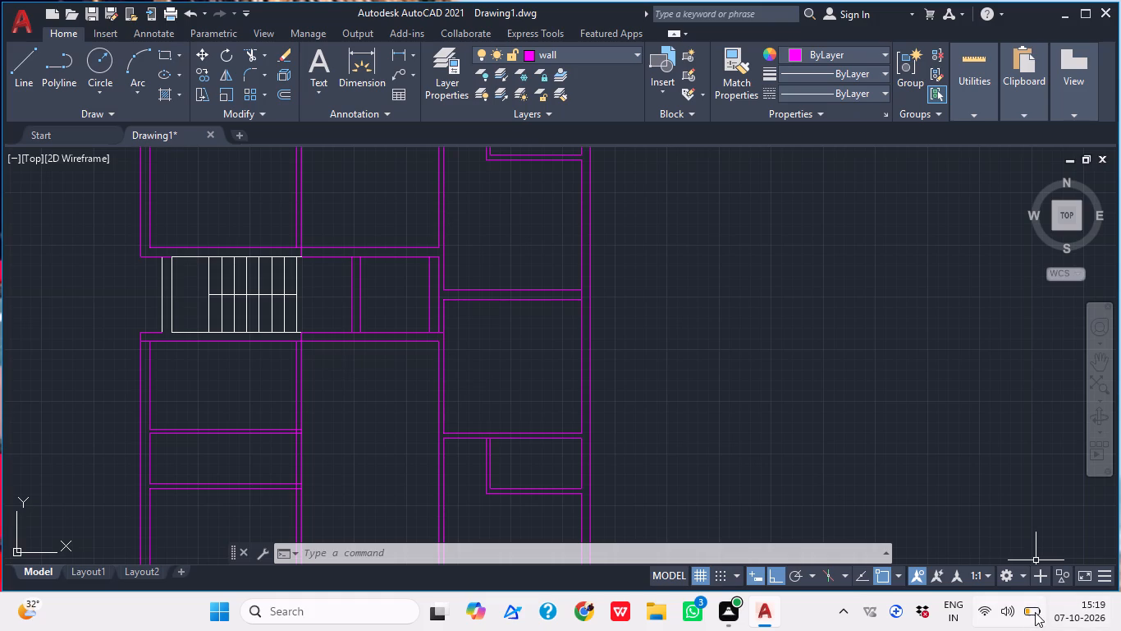
pyautogui.moveTo(665, 485); pyautogui.dragTo(708, 466, button='middle')
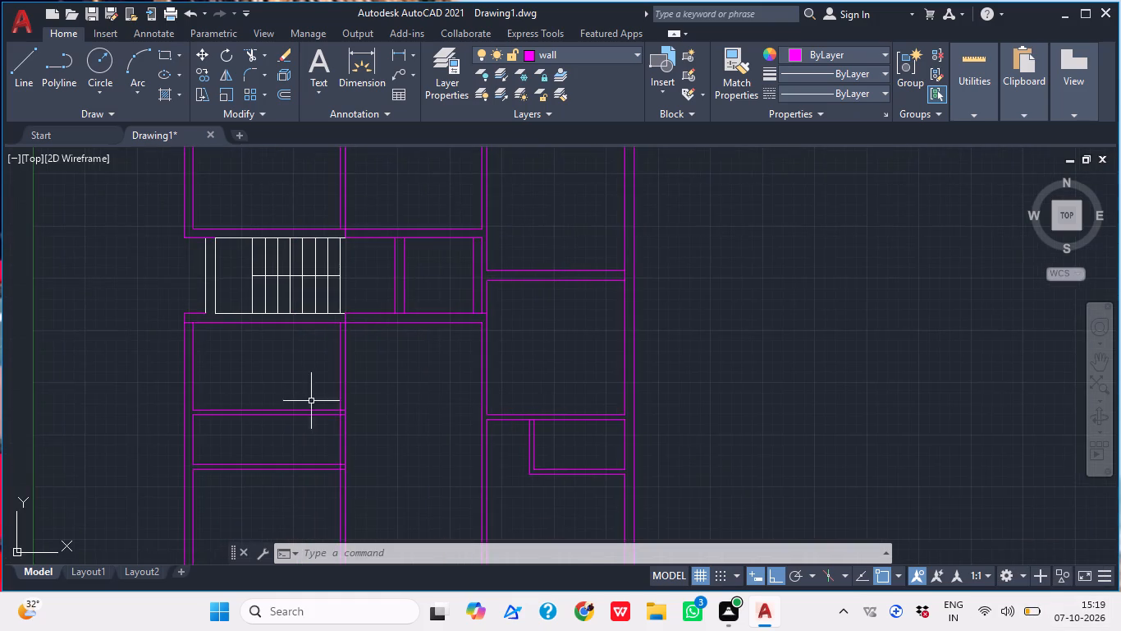
pyautogui.moveTo(316, 400); pyautogui.dragTo(383, 406, button='middle')
pyautogui.moveTo(483, 392); pyautogui.dragTo(467, 415, button='middle')
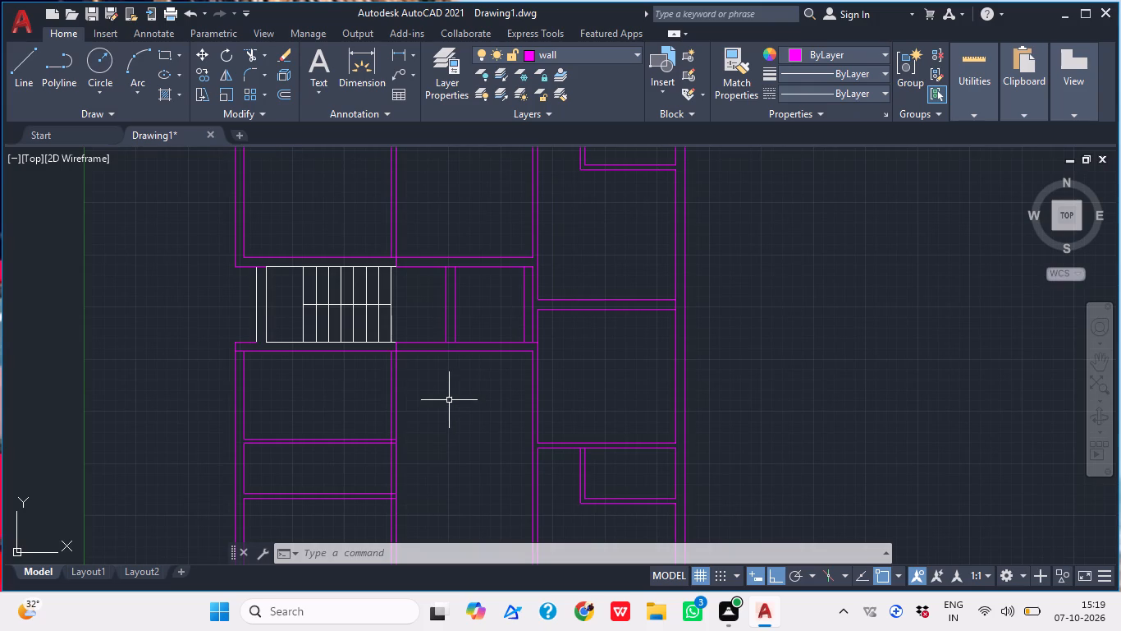
pyautogui.moveTo(422, 449); pyautogui.dragTo(431, 436, button='middle')
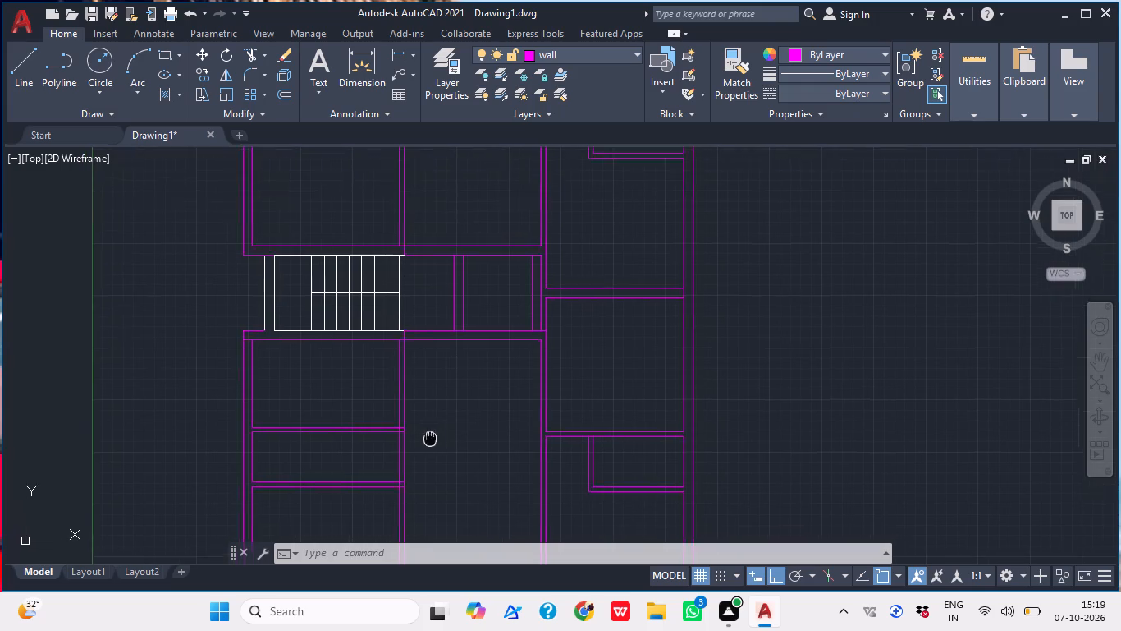
pyautogui.moveTo(431, 436); pyautogui.dragTo(432, 430, button='middle')
pyautogui.scroll(-1, 424, 421)
pyautogui.moveTo(448, 427); pyautogui.dragTo(407, 402, button='middle')
pyautogui.moveTo(480, 371); pyautogui.dragTo(473, 403, button='middle')
pyautogui.moveTo(459, 401); pyautogui.dragTo(449, 365, button='middle')
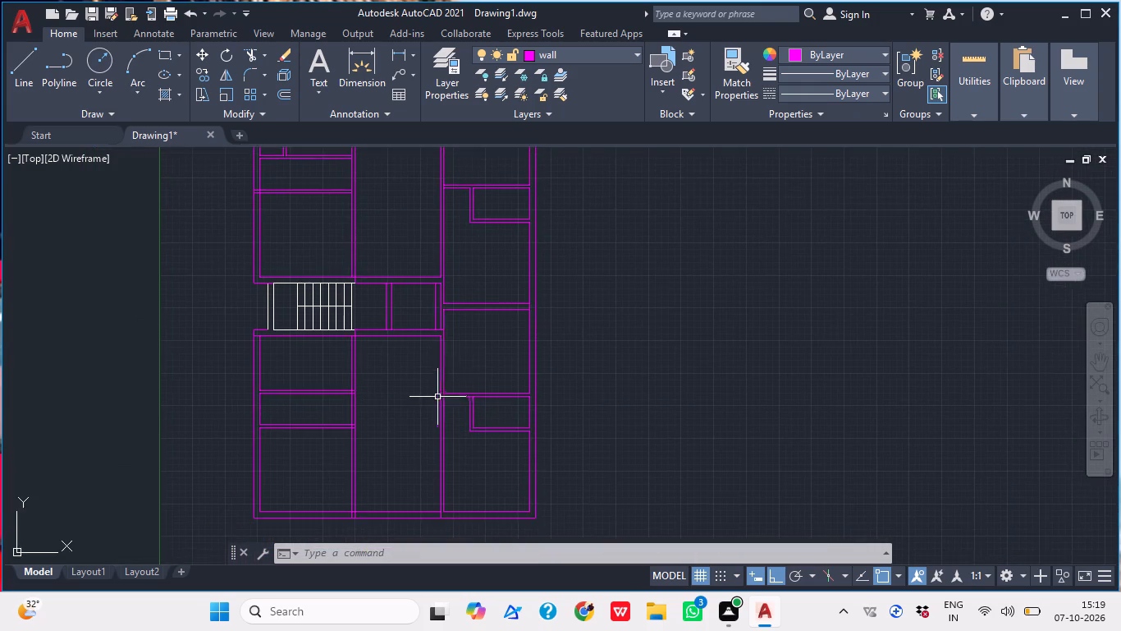
pyautogui.scroll(-2, 443, 399)
pyautogui.moveTo(430, 380); pyautogui.dragTo(451, 408, button='middle')
pyautogui.scroll(2, 433, 352)
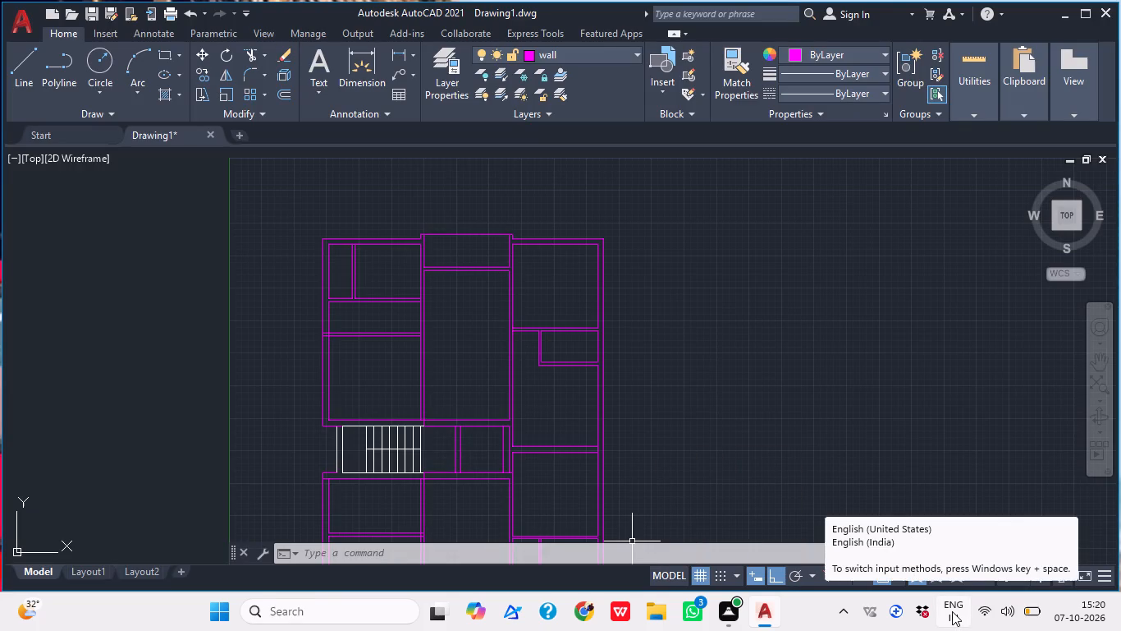
pyautogui.moveTo(844, 458); pyautogui.dragTo(863, 420, button='middle')
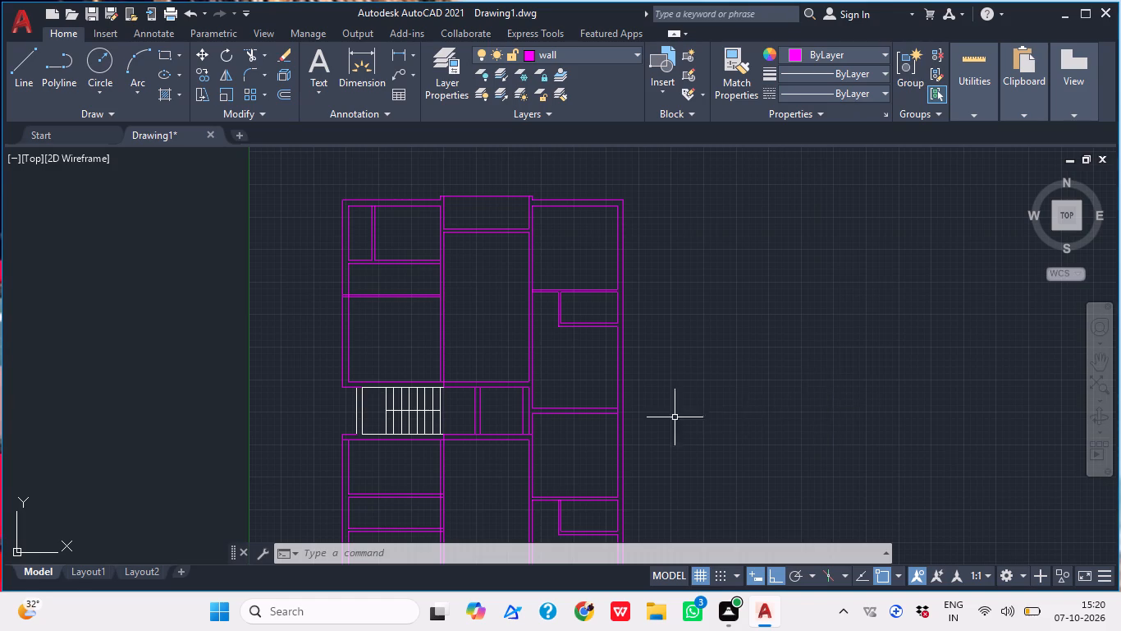
pyautogui.moveTo(651, 425); pyautogui.dragTo(671, 412, button='middle')
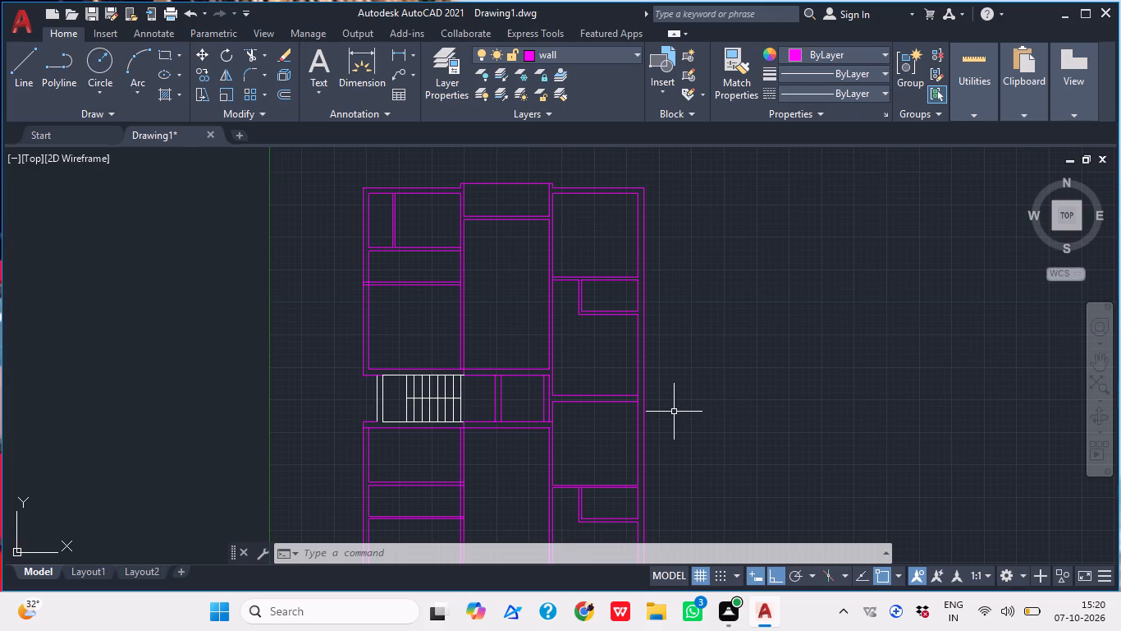
pyautogui.moveTo(678, 407); pyautogui.dragTo(690, 385, button='middle')
pyautogui.scroll(1, 605, 395)
pyautogui.moveTo(583, 398); pyautogui.dragTo(555, 394, button='middle')
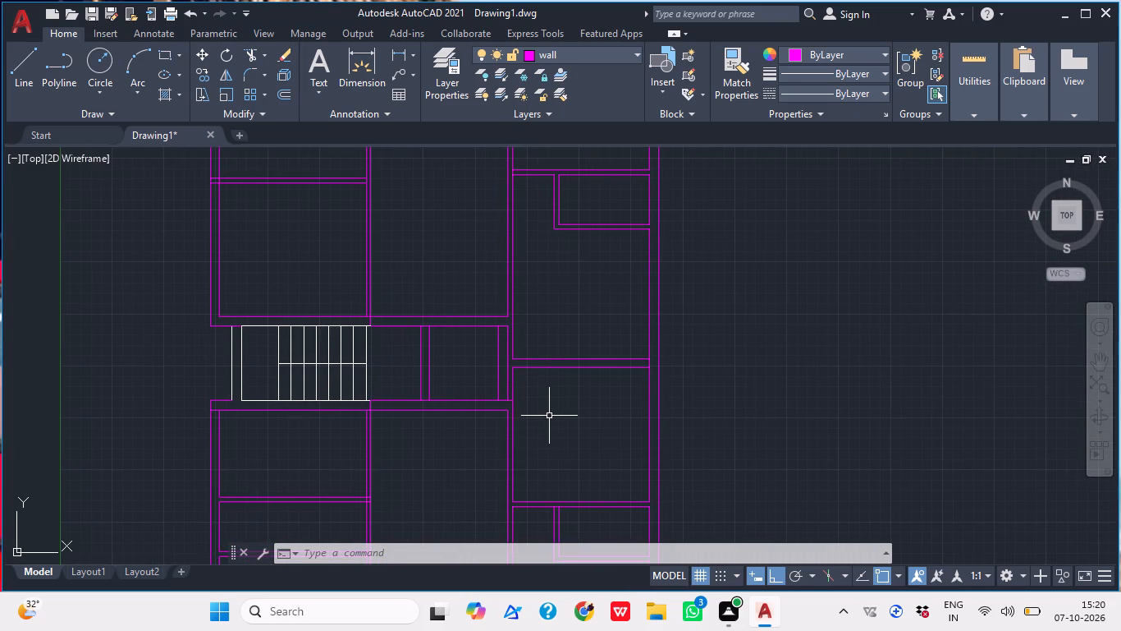
pyautogui.moveTo(529, 470); pyautogui.dragTo(548, 352, button='middle')
pyautogui.moveTo(509, 436); pyautogui.dragTo(540, 326, button='middle')
pyautogui.scroll(-1, 520, 364)
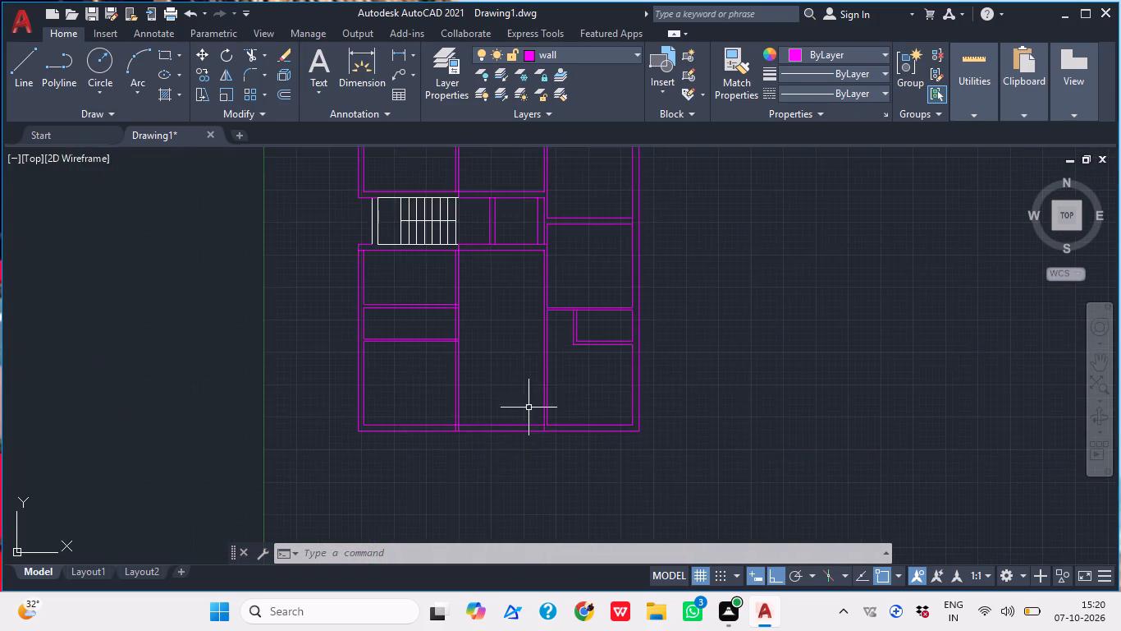
pyautogui.scroll(4, 498, 435)
pyautogui.moveTo(485, 412); pyautogui.dragTo(527, 388, button='middle')
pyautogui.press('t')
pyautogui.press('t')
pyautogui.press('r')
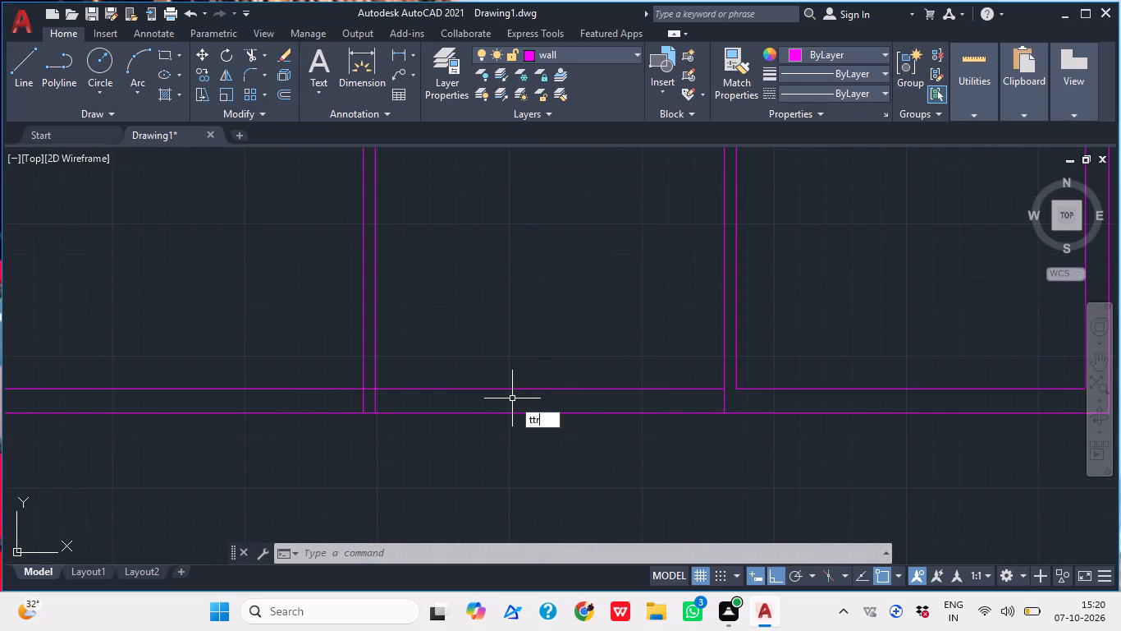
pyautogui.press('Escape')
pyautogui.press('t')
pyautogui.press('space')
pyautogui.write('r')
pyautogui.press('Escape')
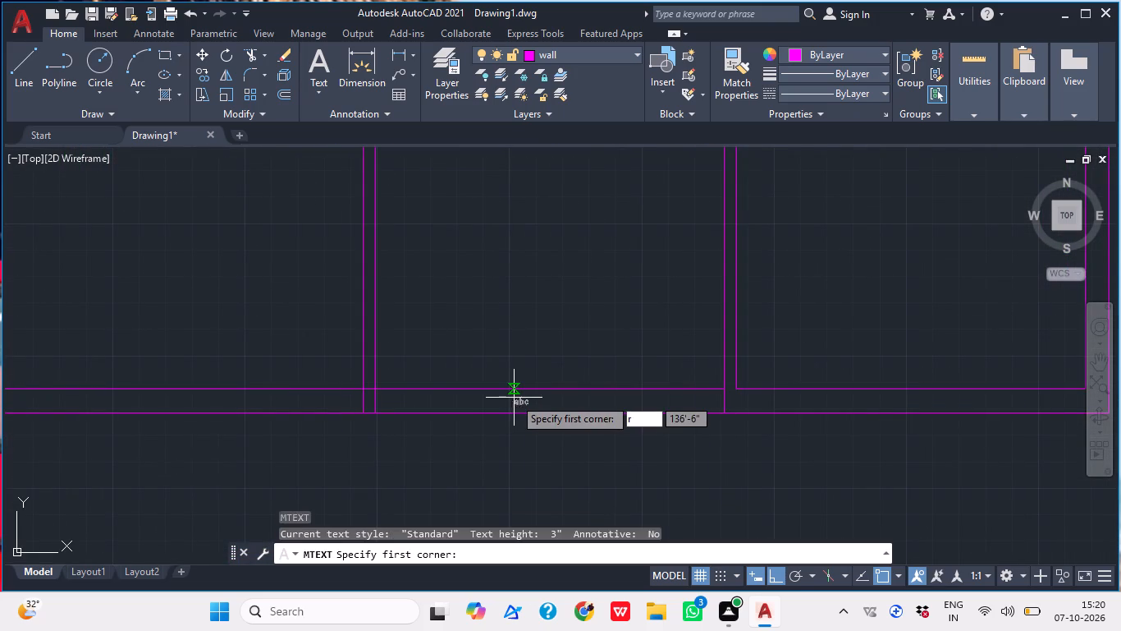
# Trim the left line of the middle bottom room's left partition between the inner and outer lines of the bottom exterior wall.
pyautogui.write('tr')
pyautogui.press('space')
pyautogui.scroll(3, 365, 404)
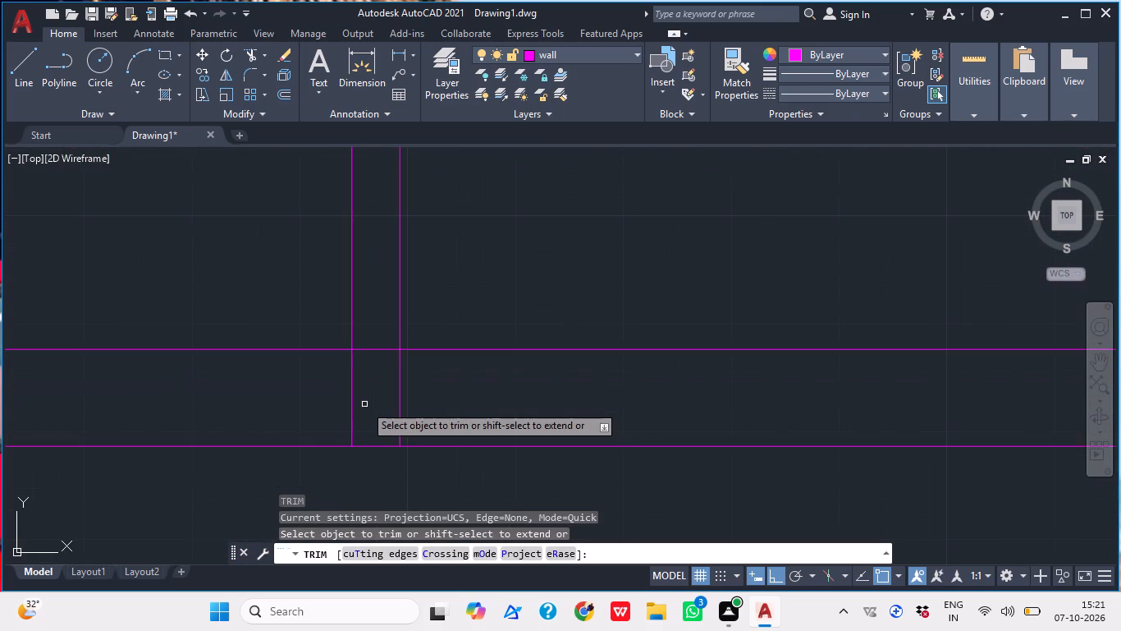
pyautogui.click(391, 396)
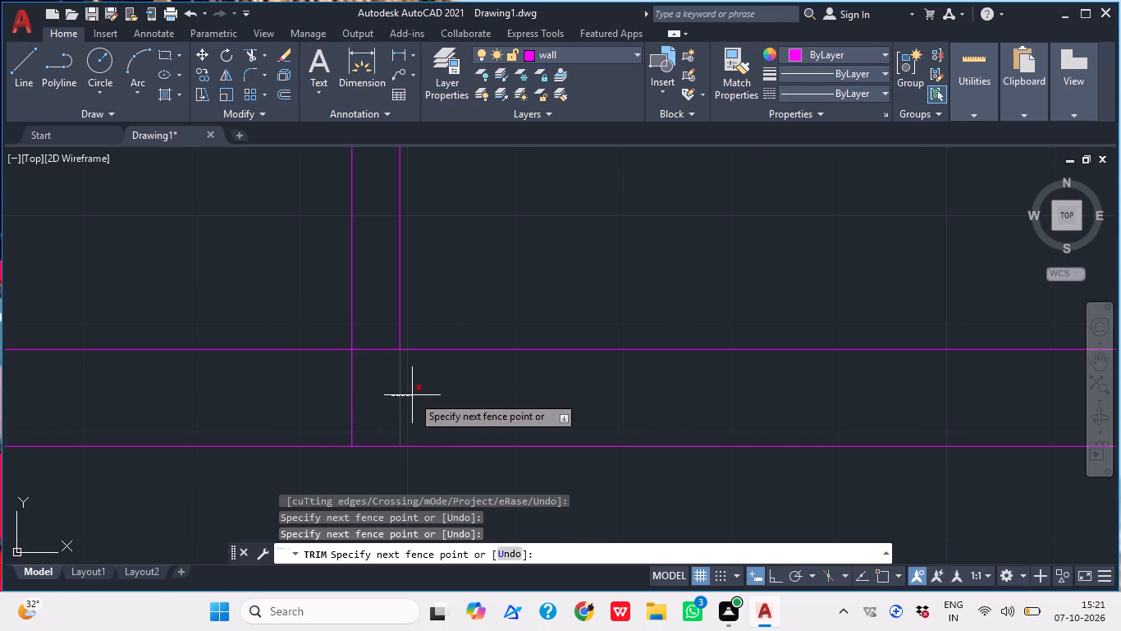
pyautogui.click(340, 394)
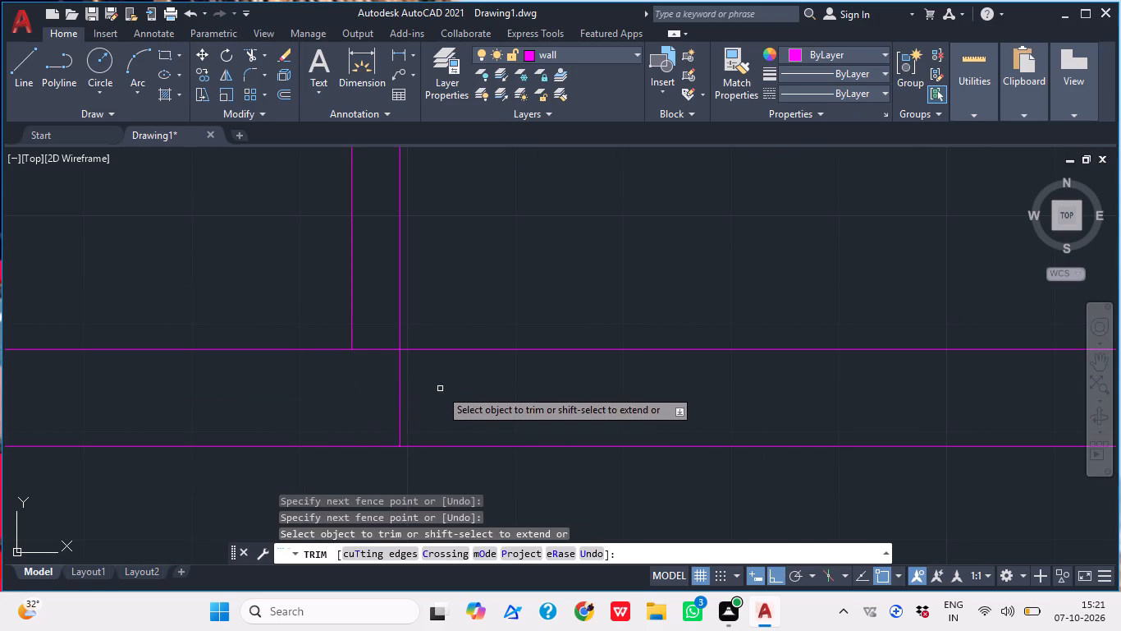
pyautogui.scroll(-3, 442, 388)
pyautogui.moveTo(791, 408); pyautogui.dragTo(751, 409, button='middle')
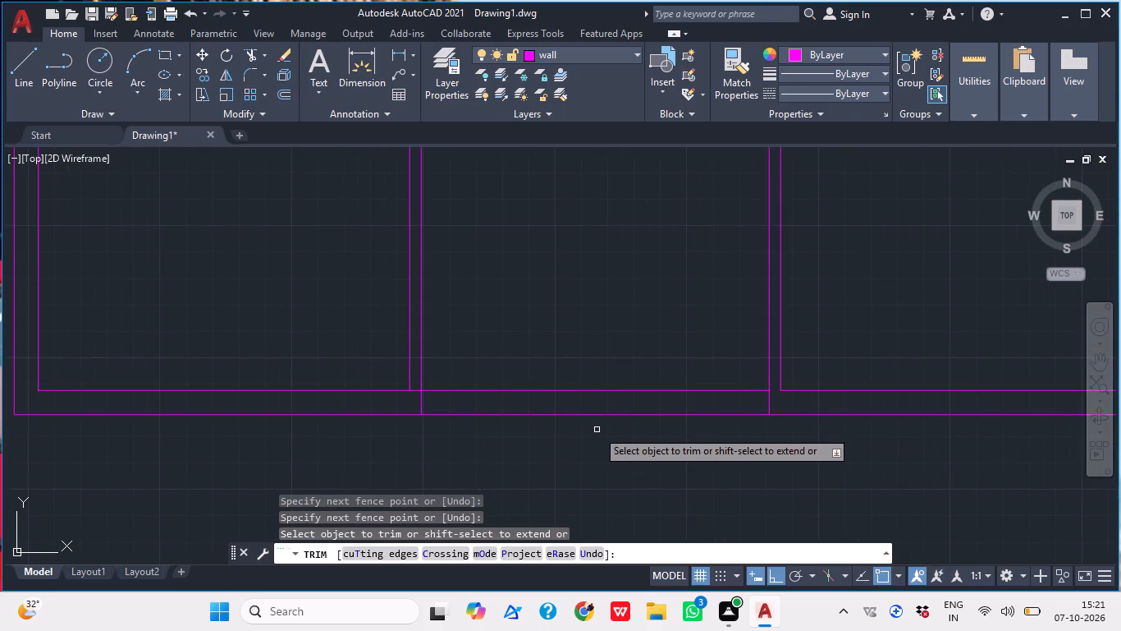
pyautogui.press('Escape')
# Offset the outer line of the bottom exterior wall 6" outward.
pyautogui.press('o')
pyautogui.press('space')
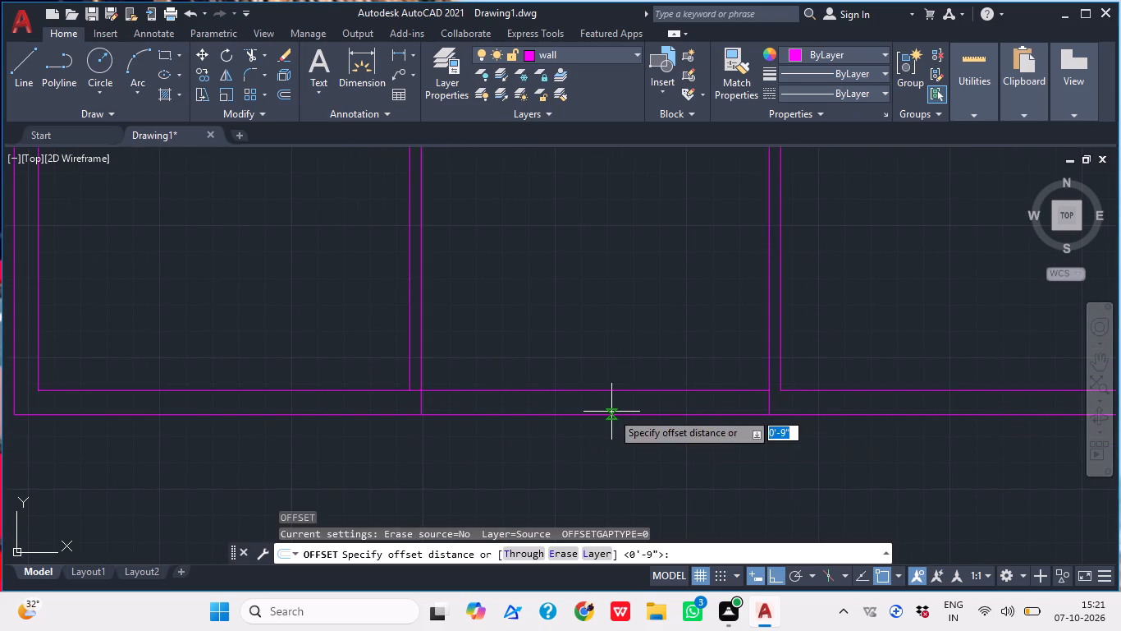
pyautogui.press('6')
pyautogui.hotkey('shift', '"')
pyautogui.press('Return')
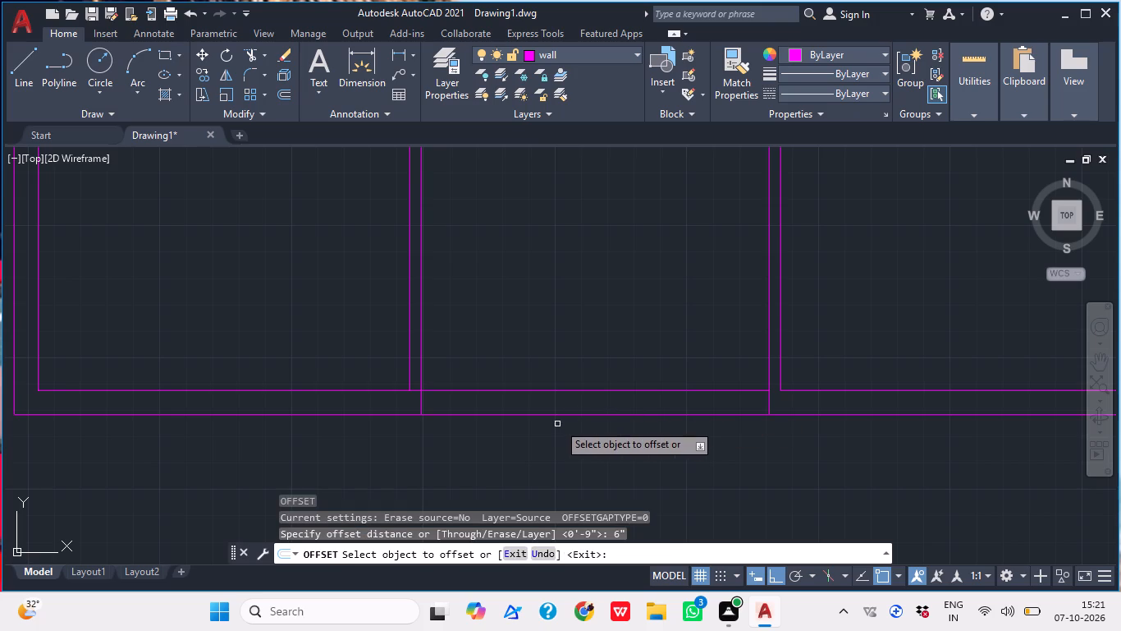
pyautogui.click(568, 416)
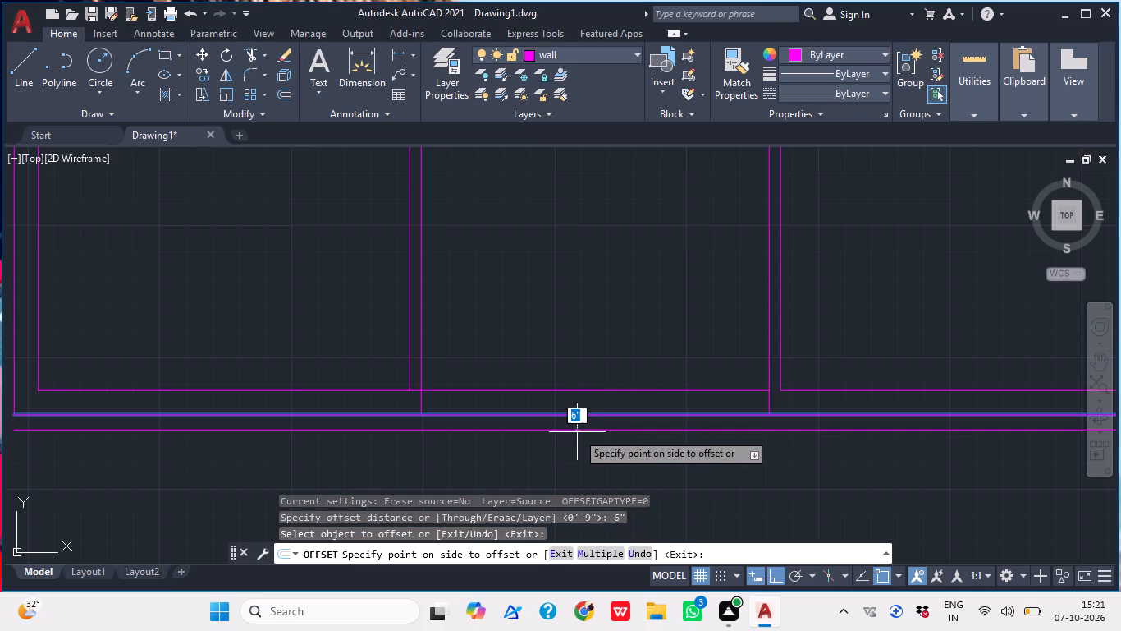
pyautogui.click(568, 458)
pyautogui.press('Escape')
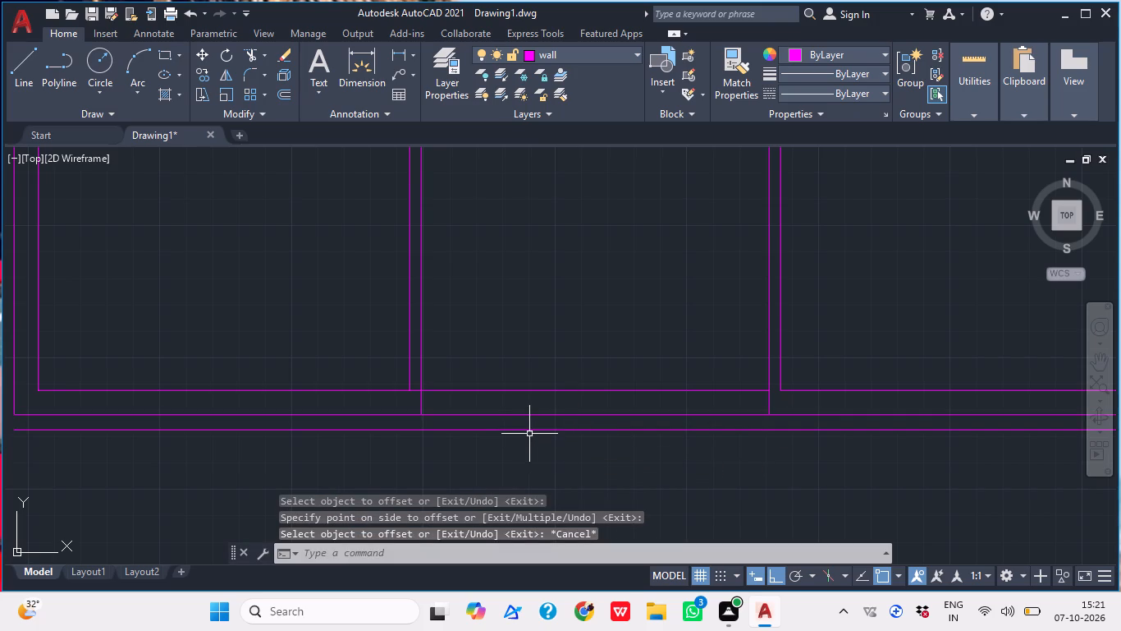
# Extend the vertical lines bounding the middle bottom room on both sides down to the new 6" offset line.
pyautogui.press('e')
pyautogui.press('x')
pyautogui.press('space')
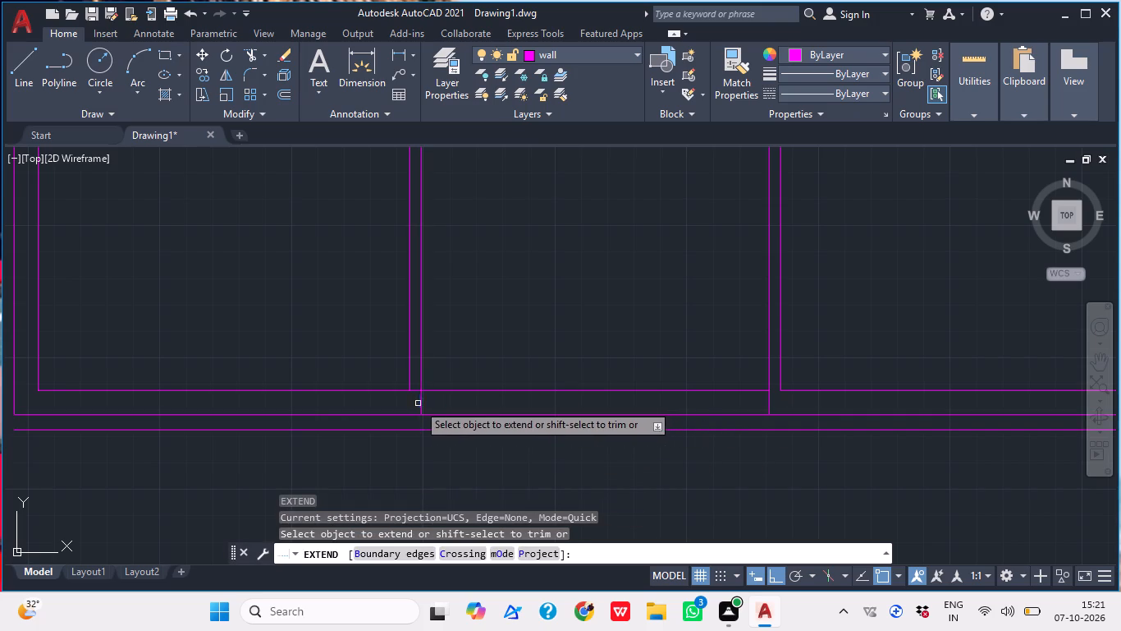
pyautogui.click(418, 403)
pyautogui.click(511, 403)
pyautogui.click(761, 405)
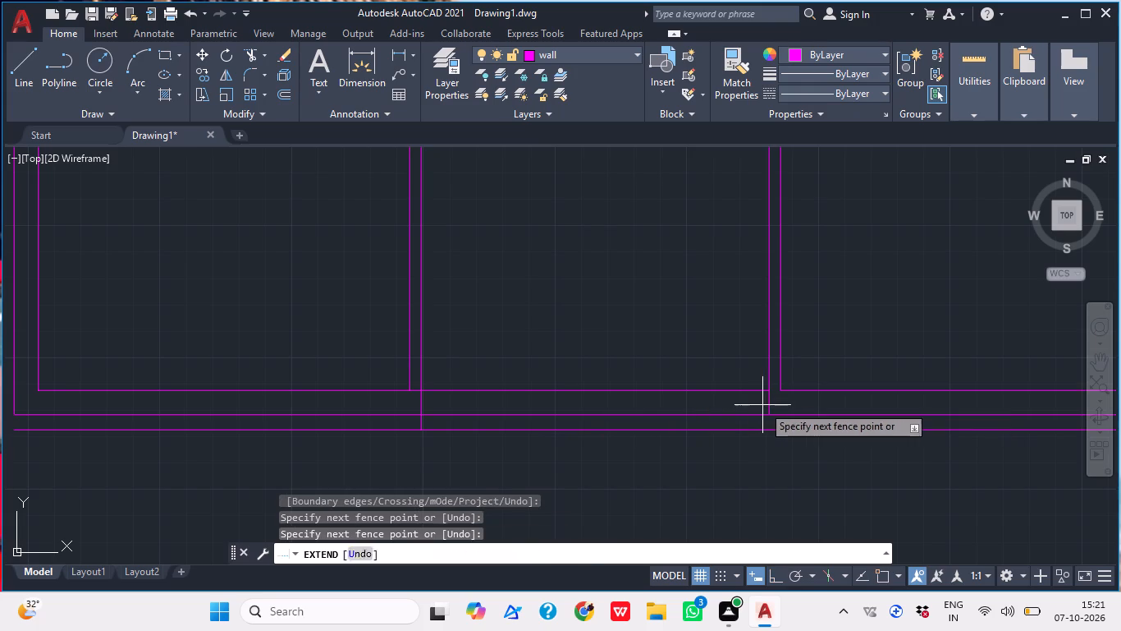
pyautogui.click(781, 404)
pyautogui.press('Escape')
# Trim the offset line beyond both sides of the middle bottom room and the original outer wall line between those sides.
pyautogui.press('t')
pyautogui.press('r')
pyautogui.press('space')
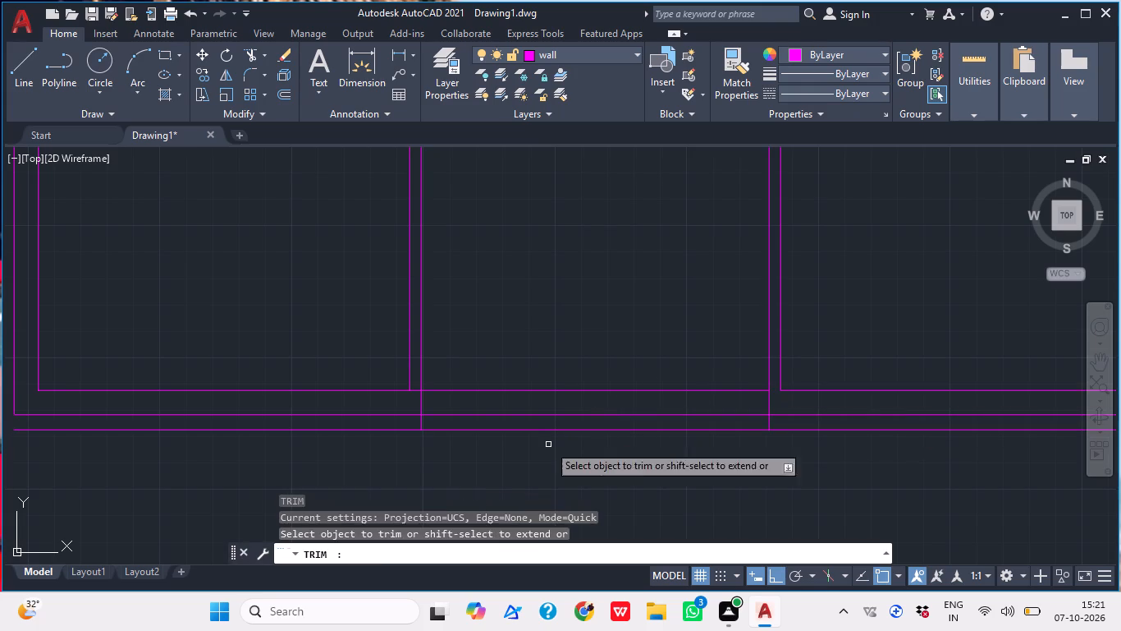
pyautogui.click(390, 446)
pyautogui.click(383, 426)
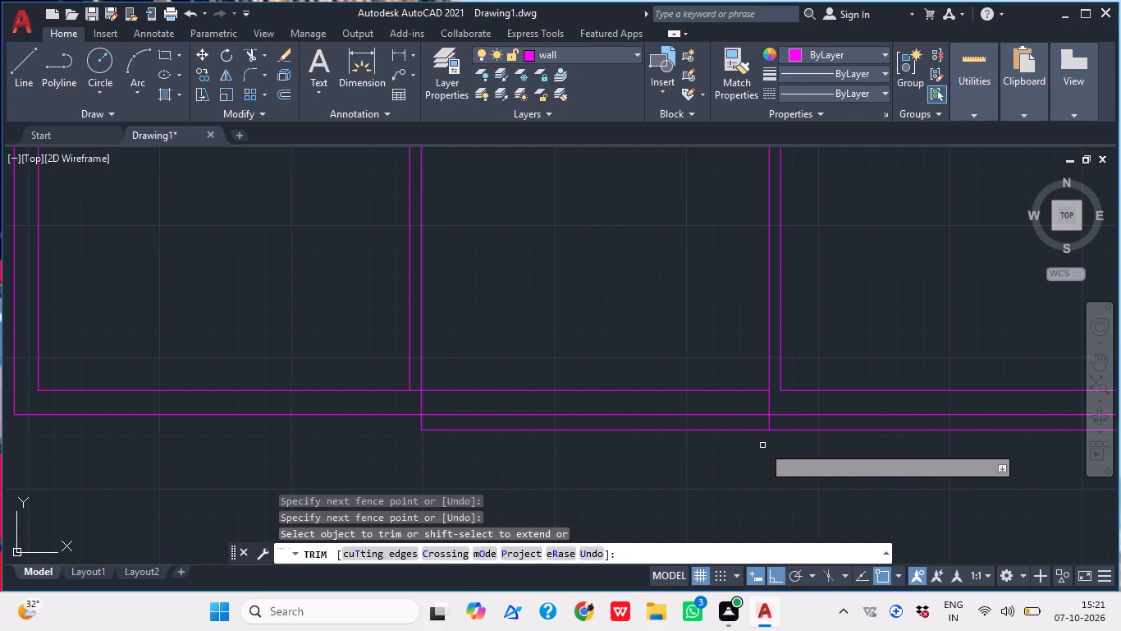
pyautogui.click(799, 440)
pyautogui.click(803, 426)
pyautogui.click(716, 426)
pyautogui.click(689, 411)
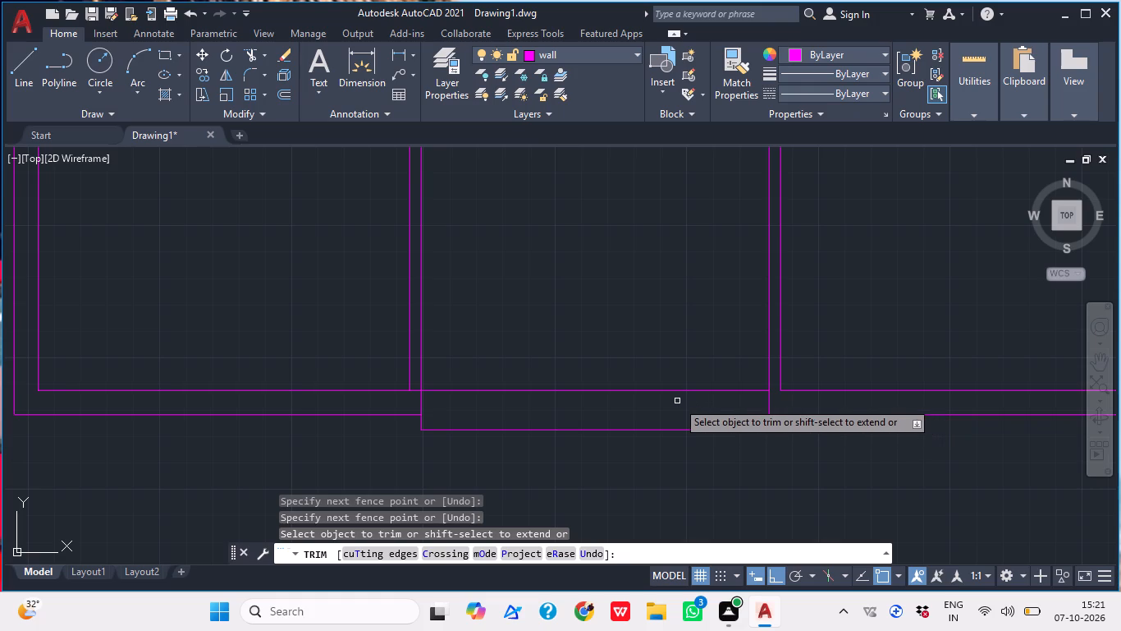
# Trim the inner line of the bottom exterior wall between the two sides of the middle bottom room.
pyautogui.click(677, 401)
pyautogui.click(645, 375)
pyautogui.scroll(-2, 644, 374)
pyautogui.press('Escape')
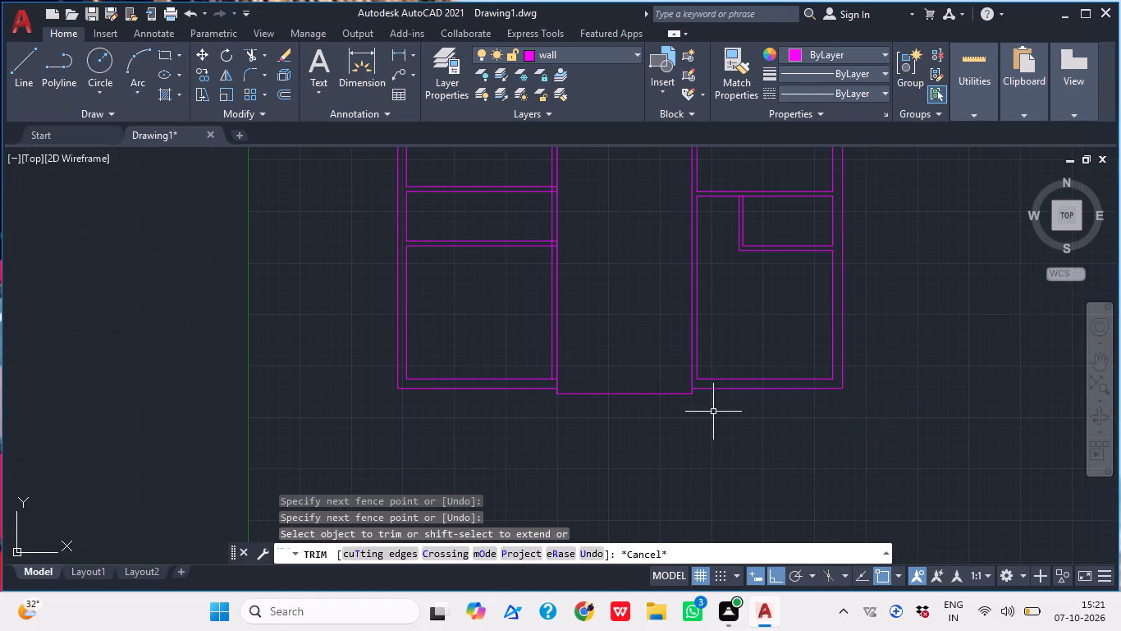
# Examine the projecting bottom wall of the middle room and its junction with the room on its right.
pyautogui.scroll(-1, 686, 428)
pyautogui.moveTo(678, 428); pyautogui.dragTo(634, 406, button='middle')
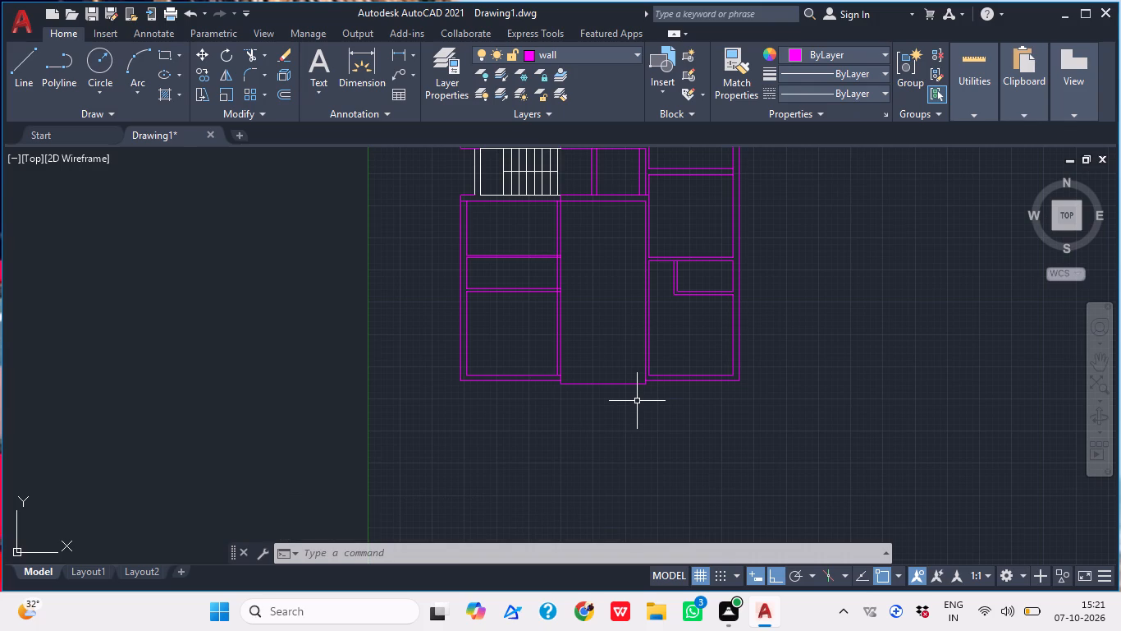
pyautogui.moveTo(666, 403); pyautogui.dragTo(611, 409, button='middle')
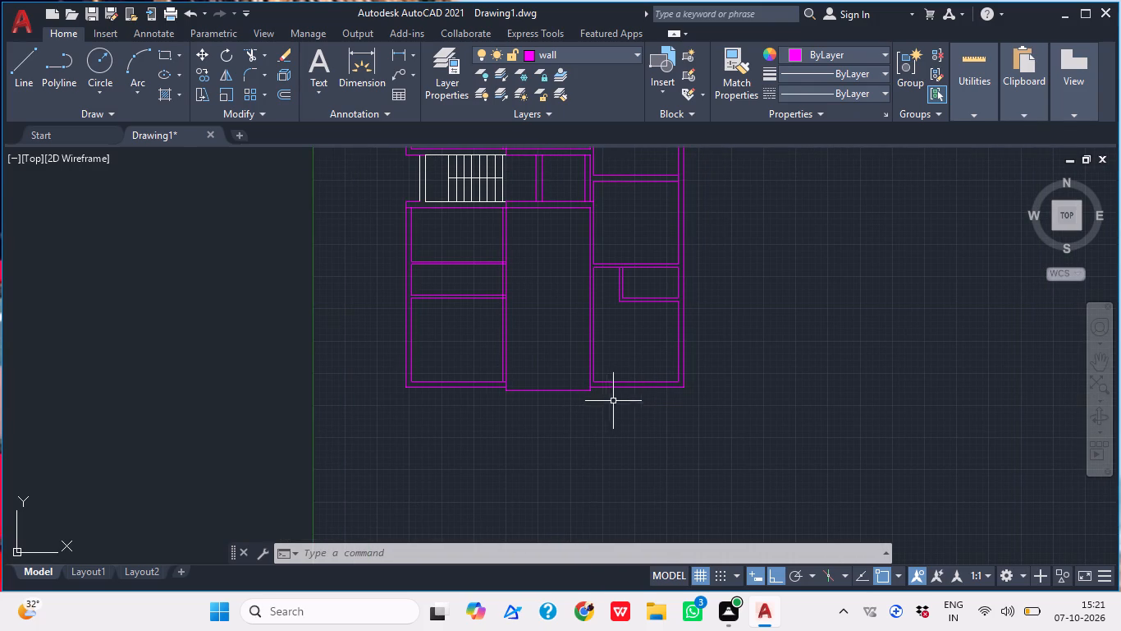
pyautogui.moveTo(565, 412); pyautogui.dragTo(556, 391, button='middle')
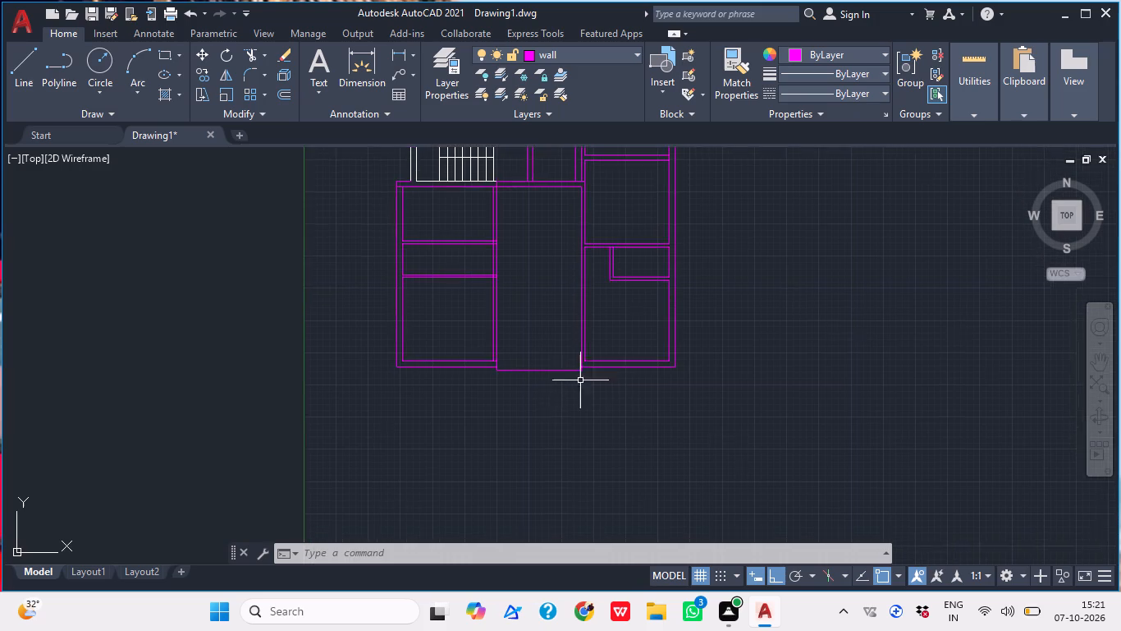
pyautogui.scroll(4, 591, 379)
pyautogui.moveTo(564, 341); pyautogui.dragTo(565, 369, button='middle')
pyautogui.scroll(3, 563, 384)
pyautogui.moveTo(556, 379); pyautogui.dragTo(577, 409, button='middle')
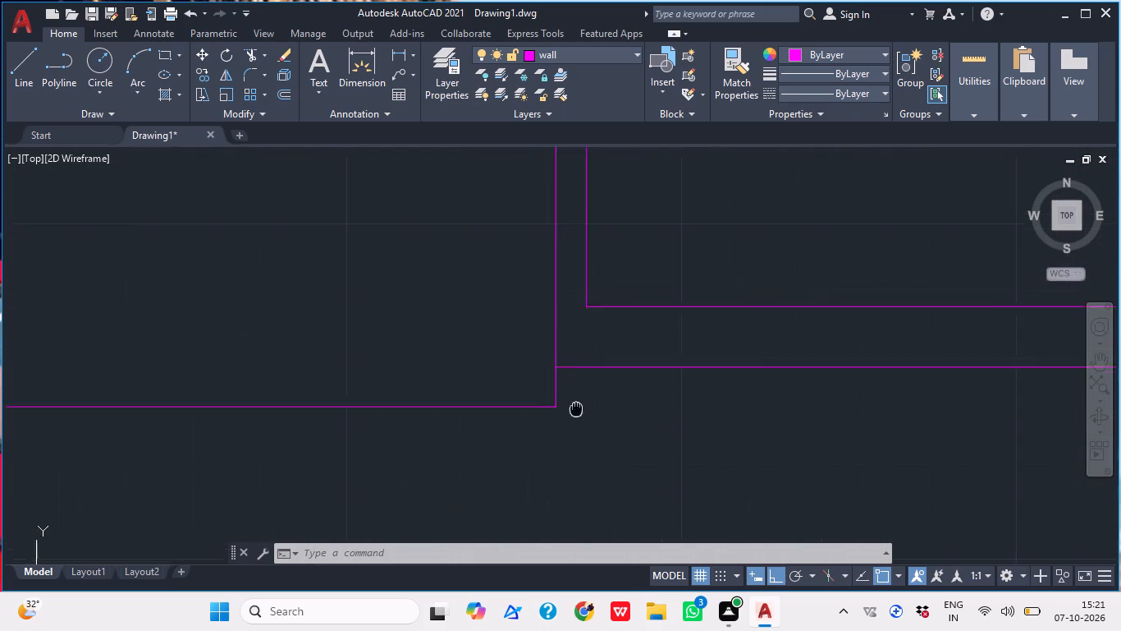
pyautogui.moveTo(577, 409); pyautogui.dragTo(583, 414, button='middle')
pyautogui.scroll(-3, 587, 408)
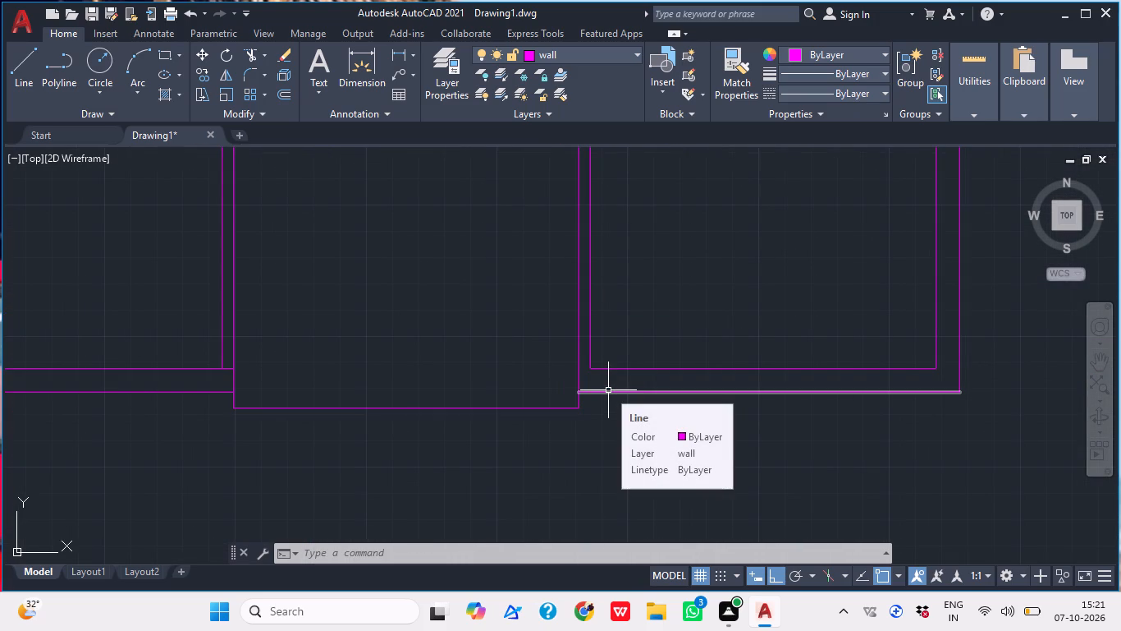
pyautogui.scroll(3, 596, 392)
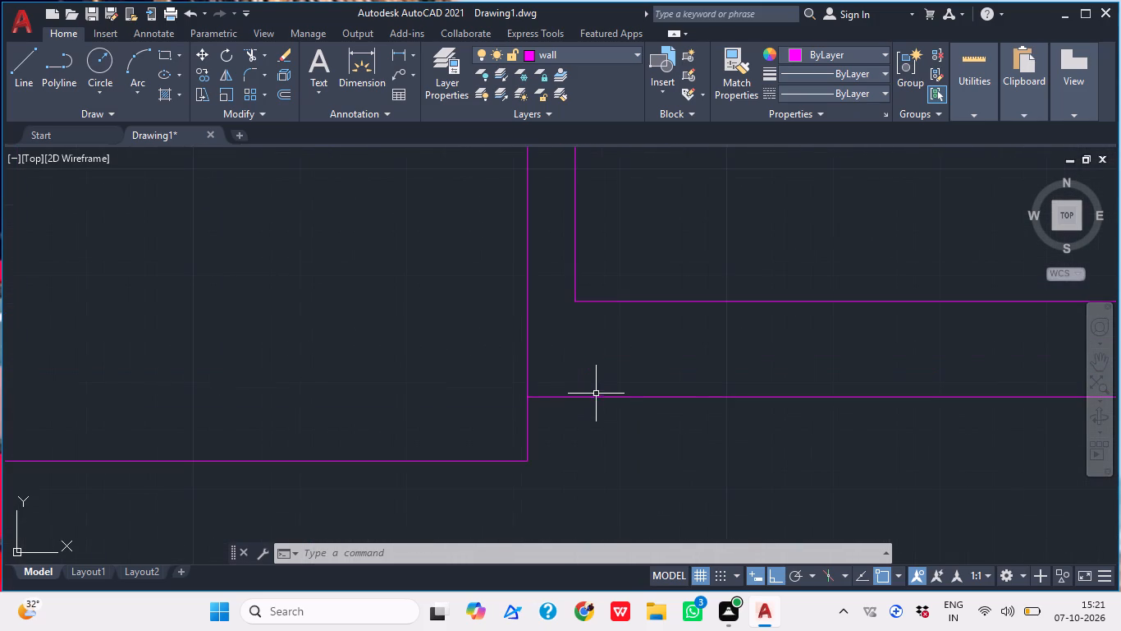
pyautogui.scroll(-1, 596, 397)
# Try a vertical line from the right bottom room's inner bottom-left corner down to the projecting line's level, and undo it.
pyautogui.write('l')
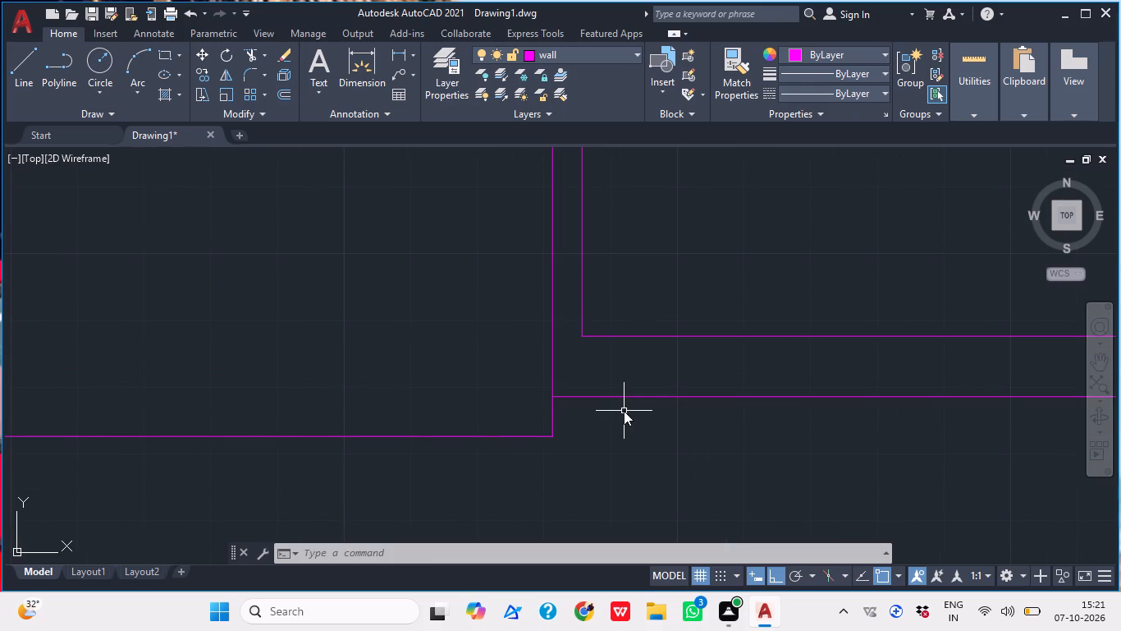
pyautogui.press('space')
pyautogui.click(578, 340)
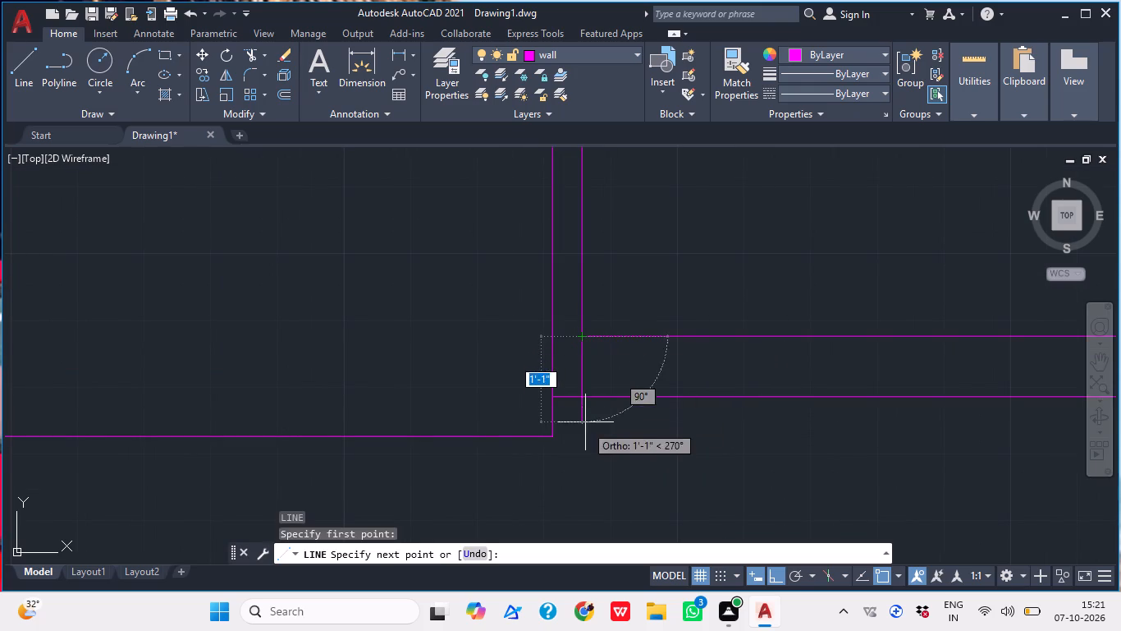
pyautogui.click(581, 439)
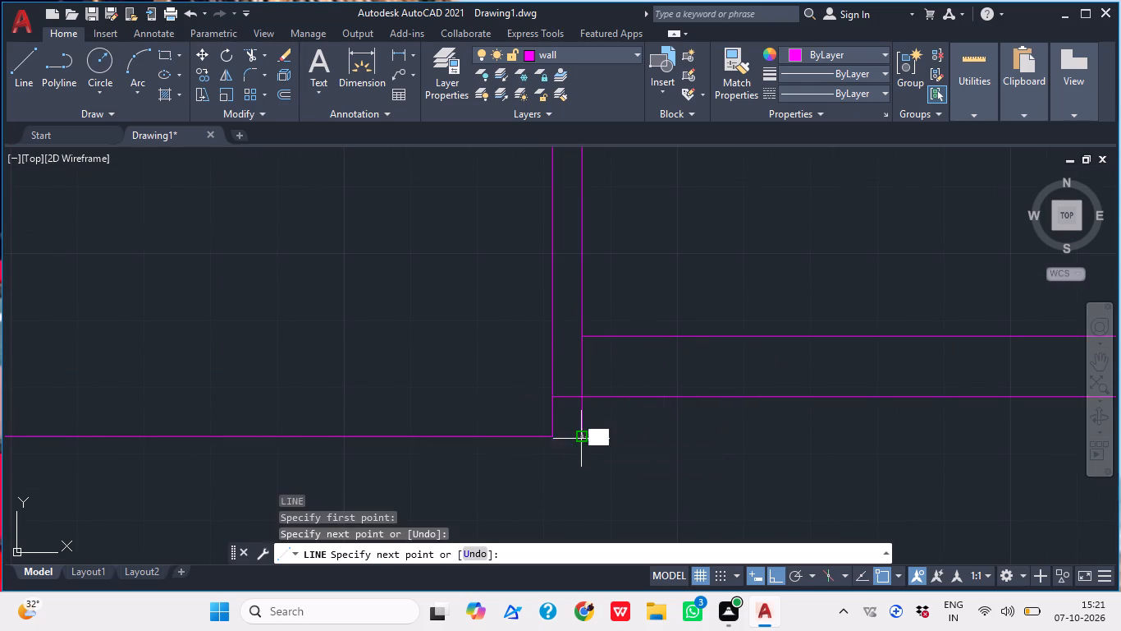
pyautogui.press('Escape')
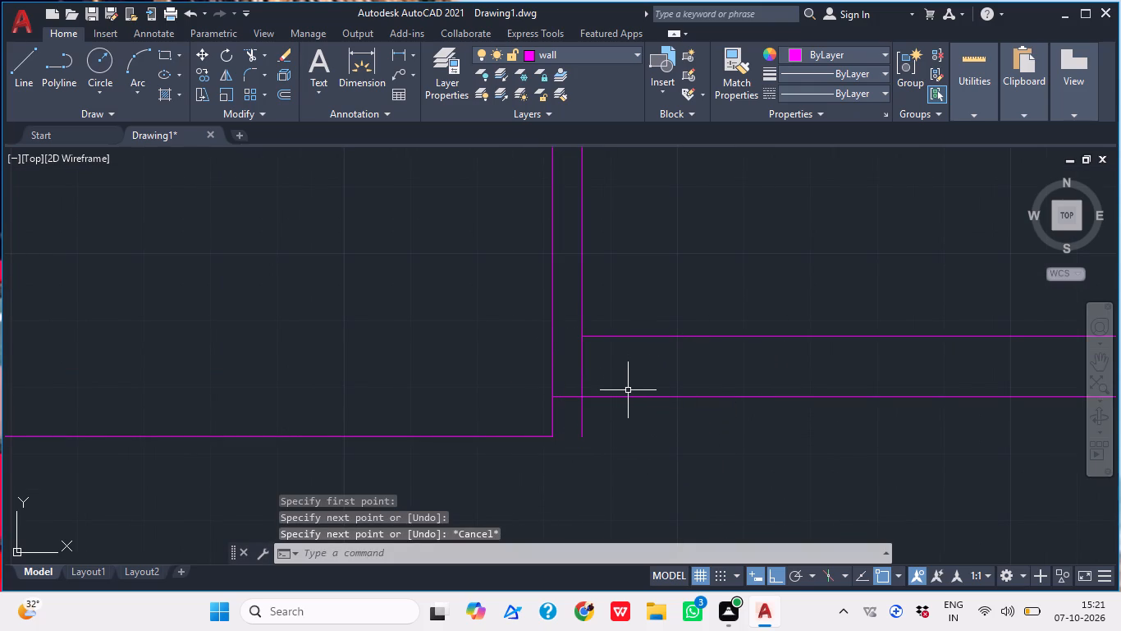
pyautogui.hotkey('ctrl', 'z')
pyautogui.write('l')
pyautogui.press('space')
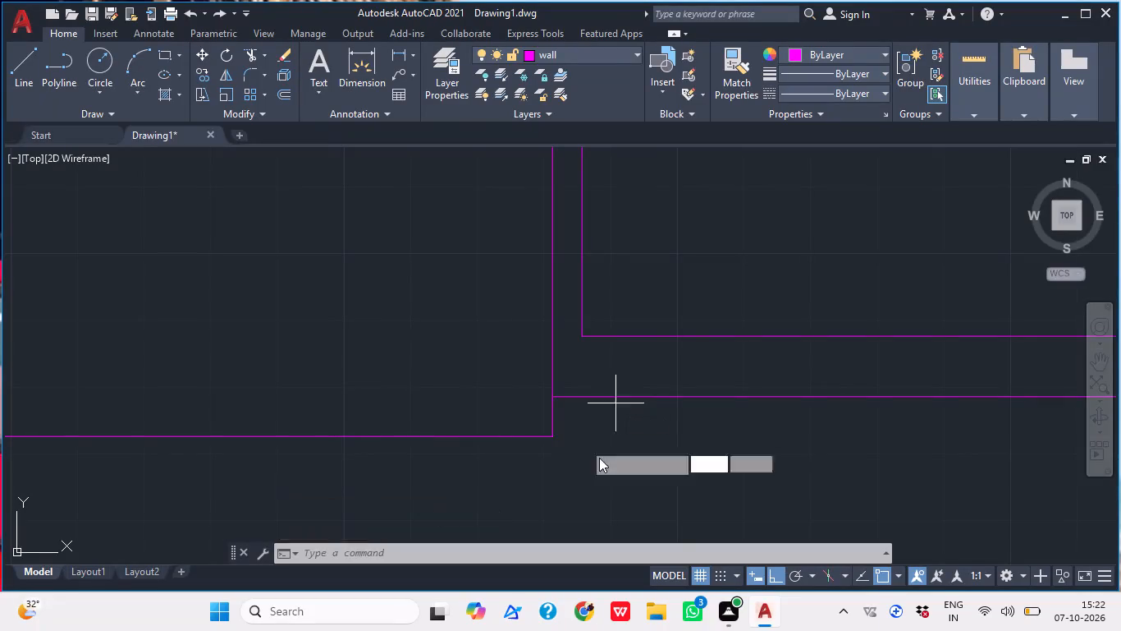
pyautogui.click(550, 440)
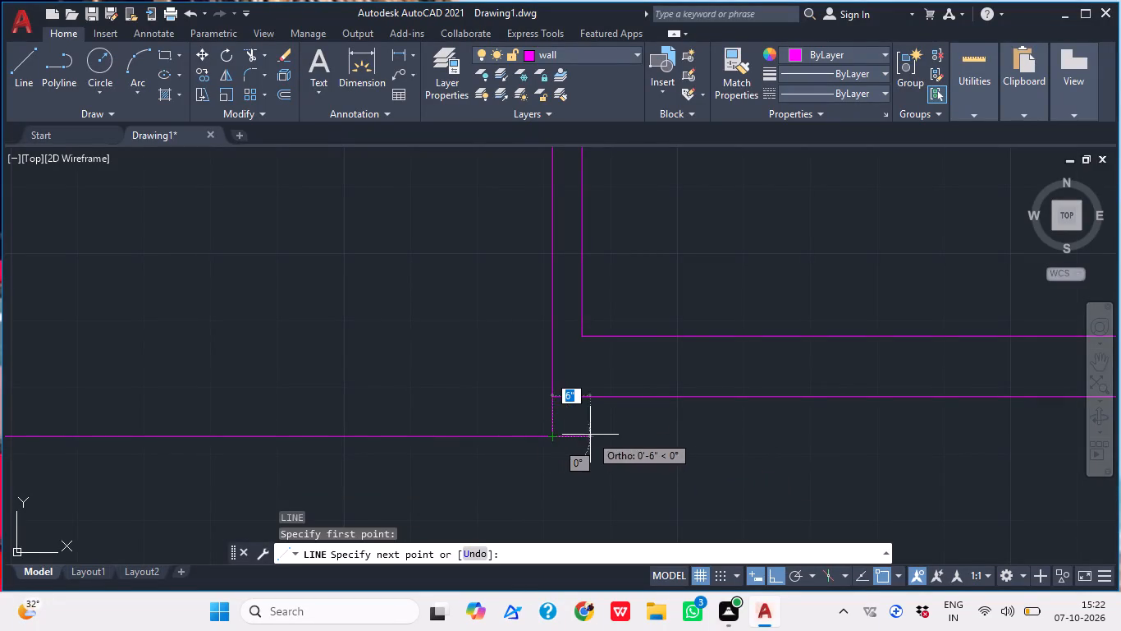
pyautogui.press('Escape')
# Stretch both ends of the projecting bottom line outward to align with the outer lines of the middle room's side partitions.
pyautogui.click(534, 439)
pyautogui.click(555, 440)
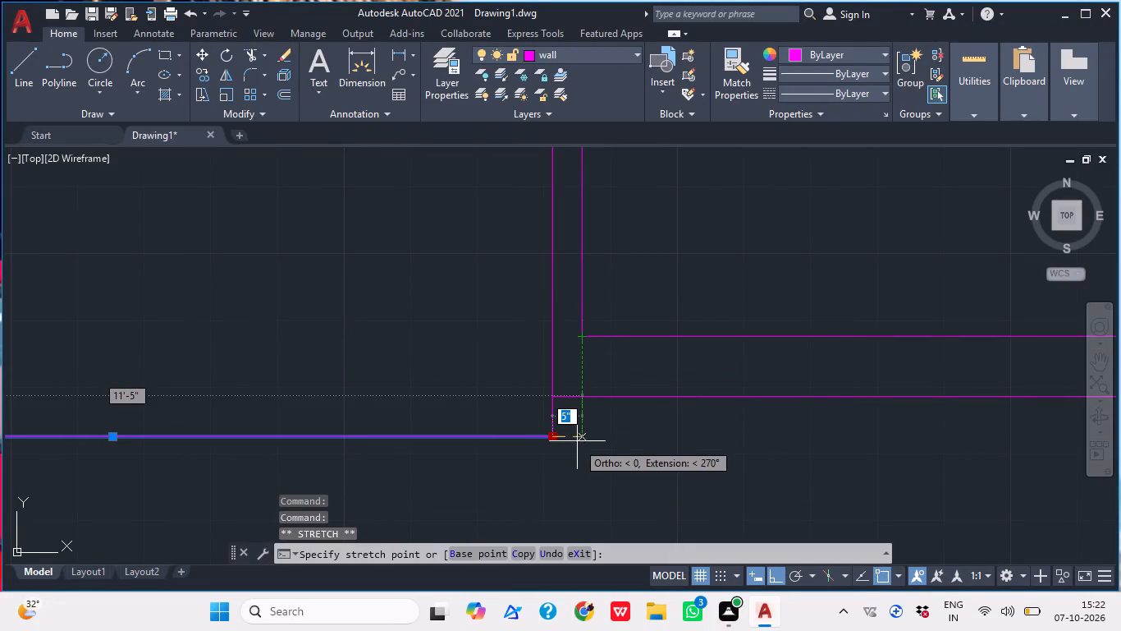
pyautogui.click(582, 435)
pyautogui.press('Escape')
pyautogui.scroll(-4, 561, 408)
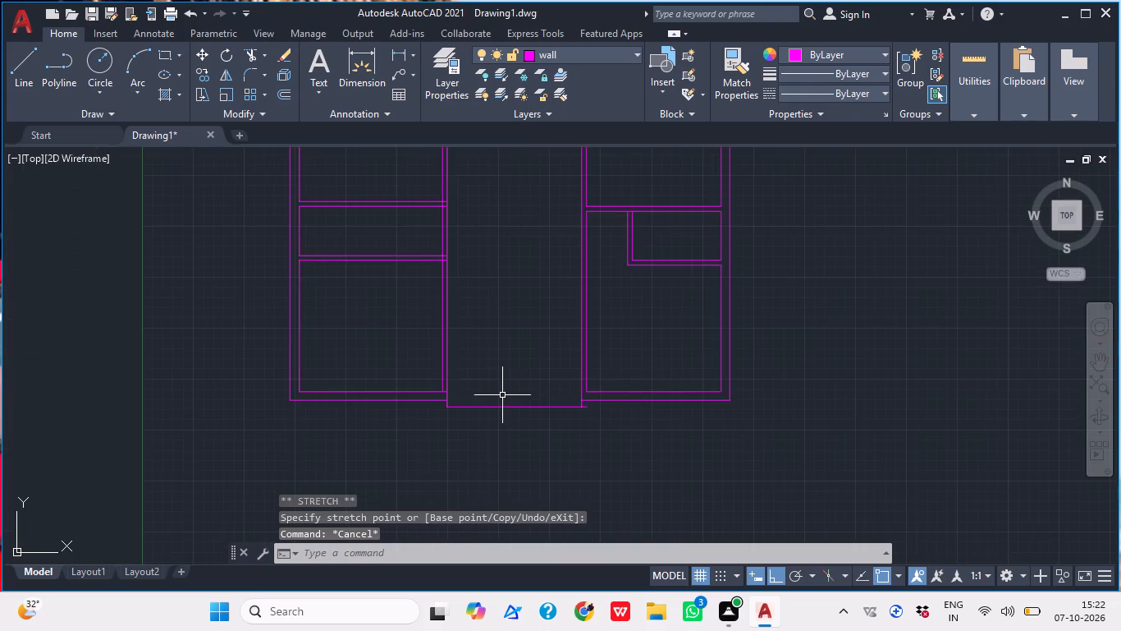
pyautogui.scroll(3, 466, 421)
pyautogui.scroll(-1, 460, 421)
pyautogui.scroll(1, 447, 408)
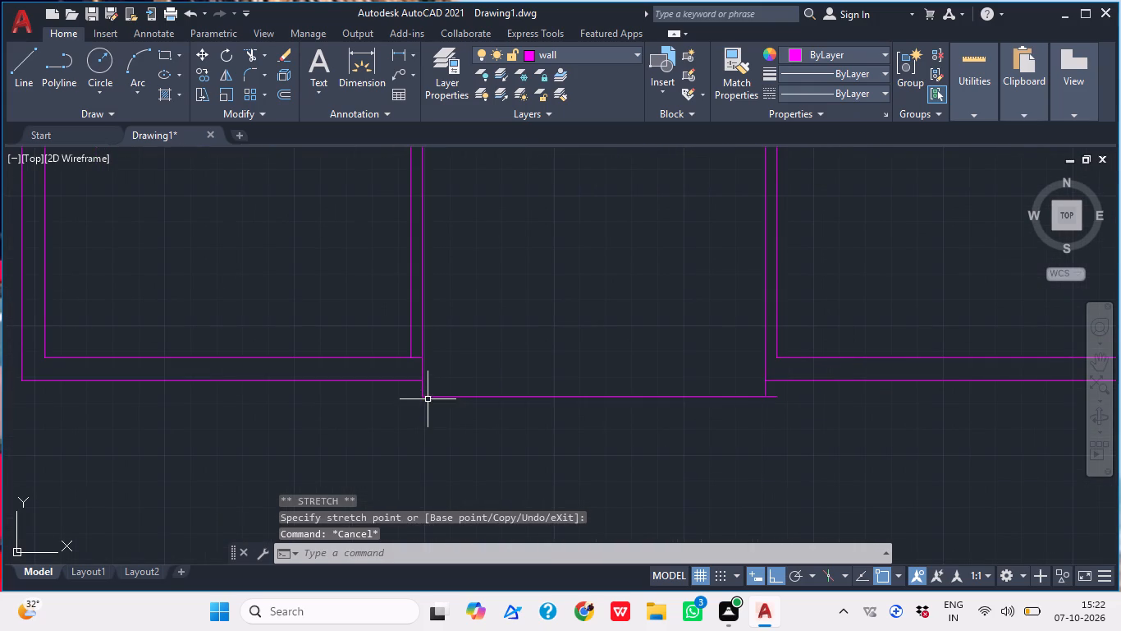
pyautogui.click(427, 398)
pyautogui.click(421, 396)
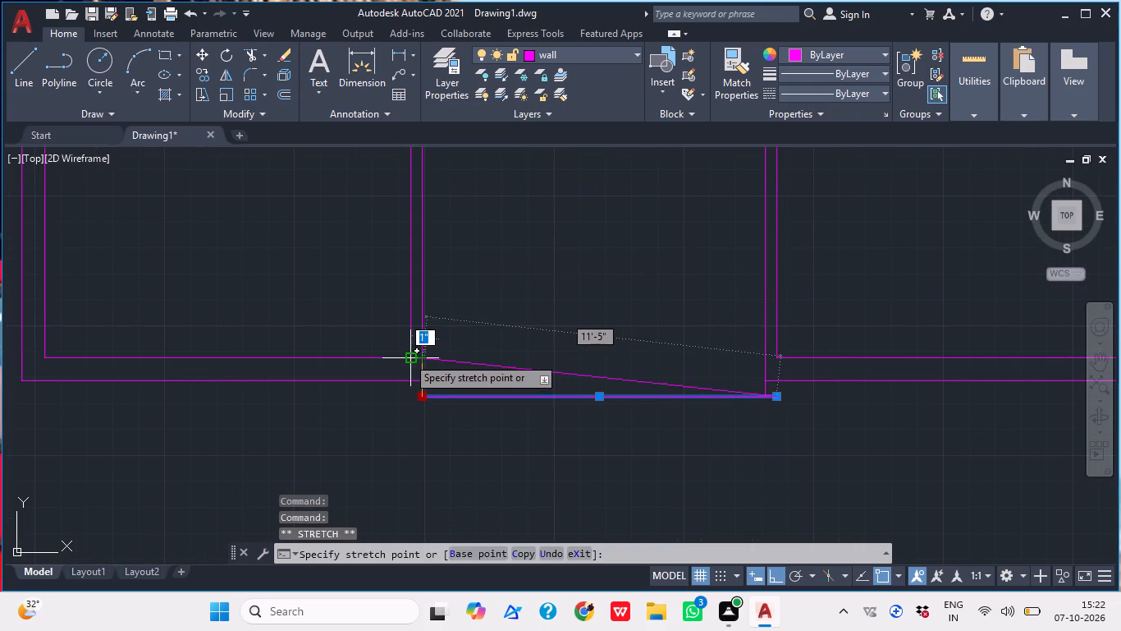
pyautogui.click(410, 398)
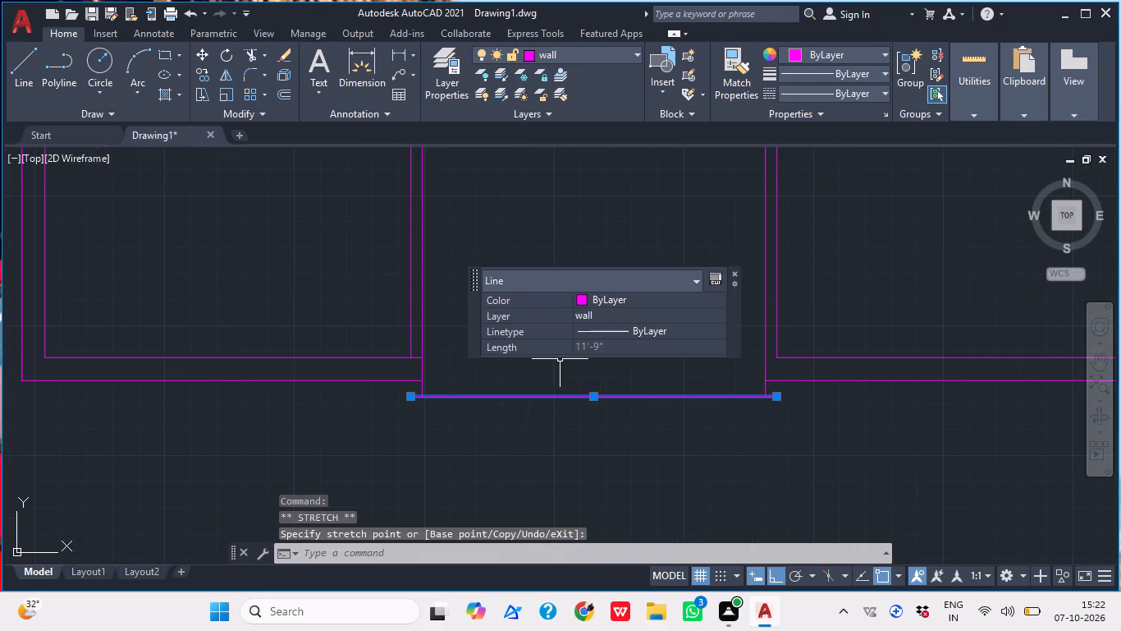
pyautogui.press('Escape')
# Extend the outer line of each partition beside the middle bottom room down to the projecting bottom line.
pyautogui.write('ex')
pyautogui.press('space')
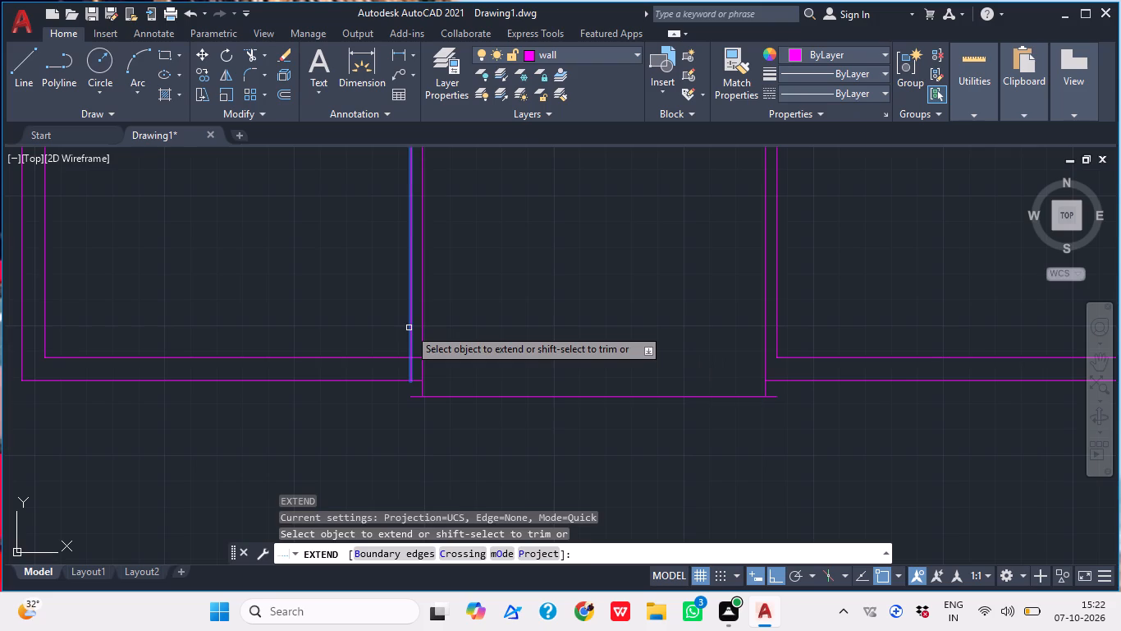
pyautogui.click(409, 328)
pyautogui.click(407, 335)
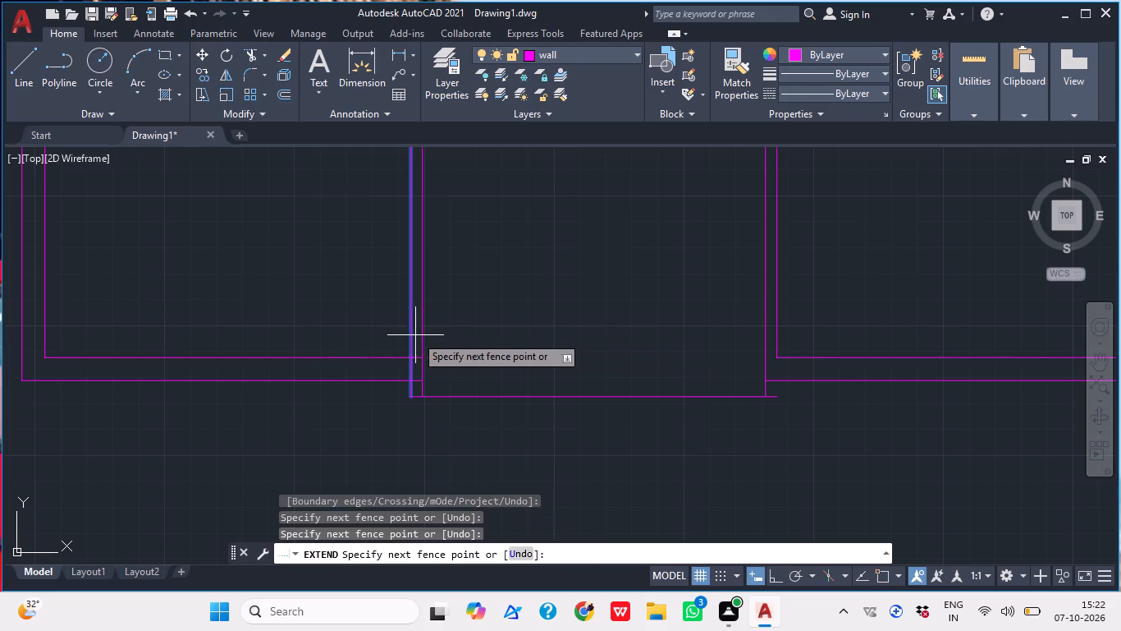
pyautogui.click(418, 335)
pyautogui.click(773, 325)
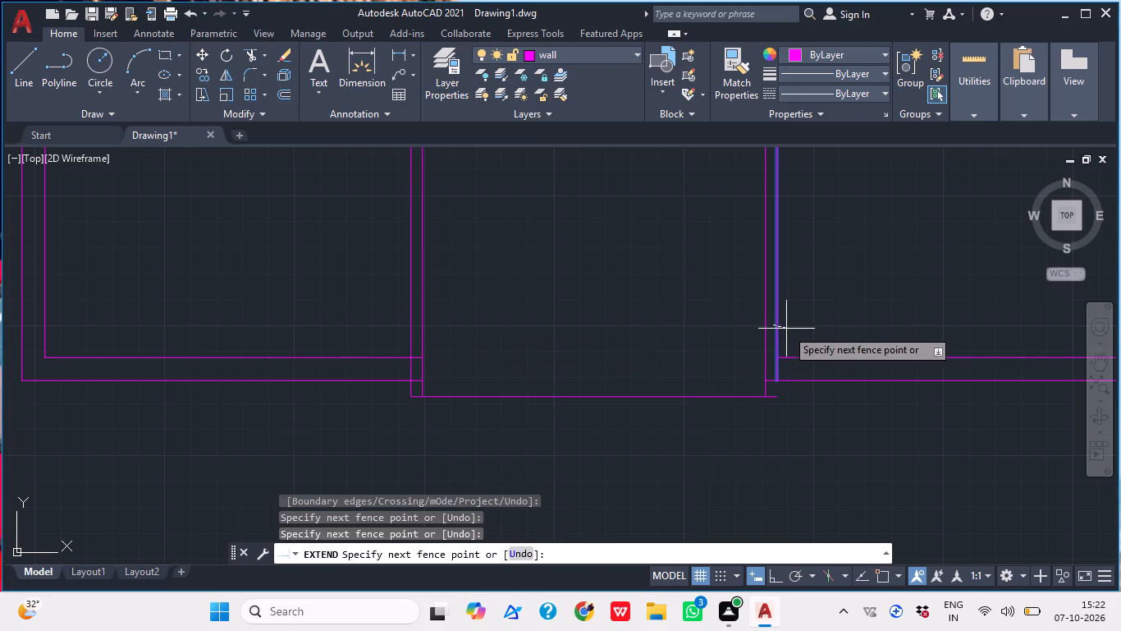
pyautogui.click(798, 334)
pyautogui.click(777, 341)
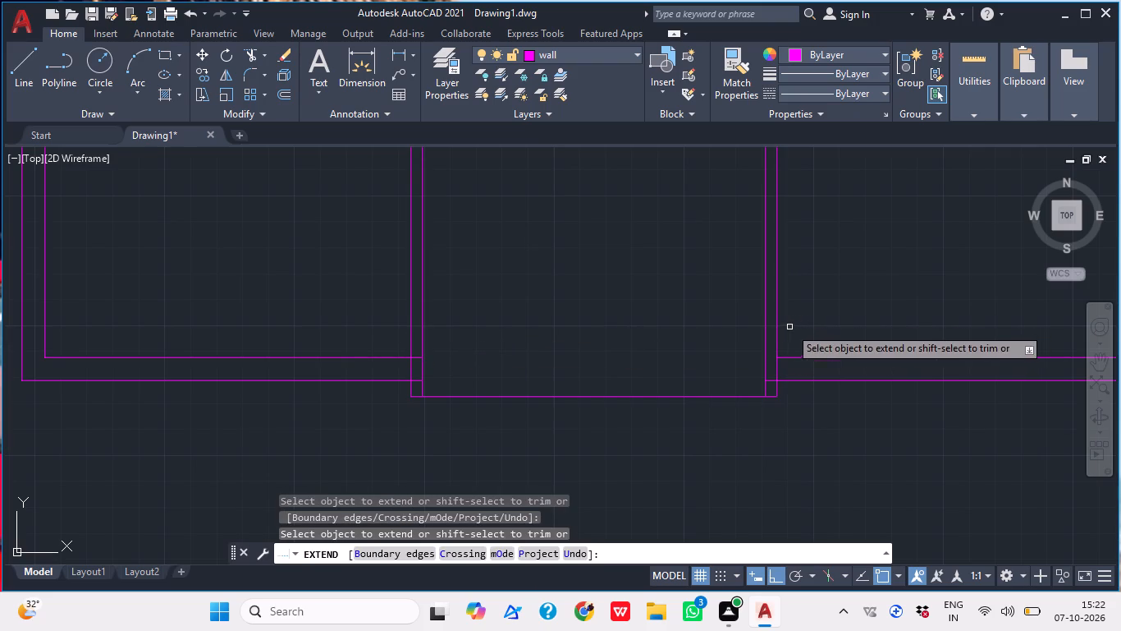
pyautogui.press('Escape')
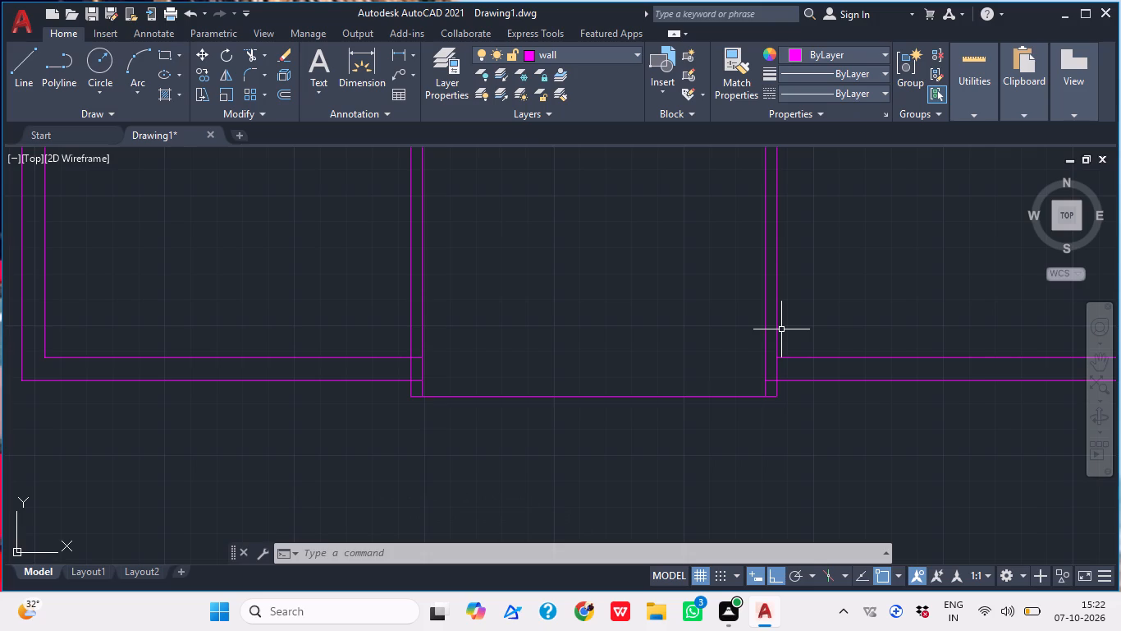
# At the middle room's right partition, trim the exterior wall line crossing it and its outer line between the bottom wall lines.
pyautogui.moveTo(773, 400); pyautogui.dragTo(711, 373, button='middle')
pyautogui.middleClick(749, 386)
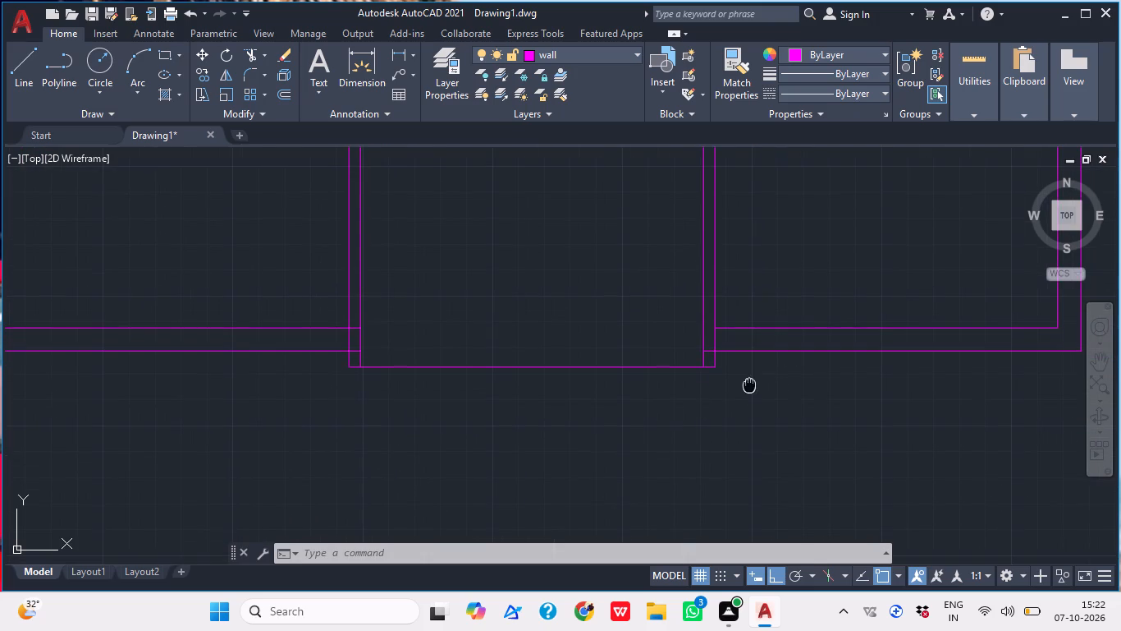
pyautogui.press('Escape')
pyautogui.press('t')
pyautogui.press('r')
pyautogui.press('space')
pyautogui.scroll(1, 702, 334)
pyautogui.scroll(-1, 702, 334)
pyautogui.scroll(1, 702, 334)
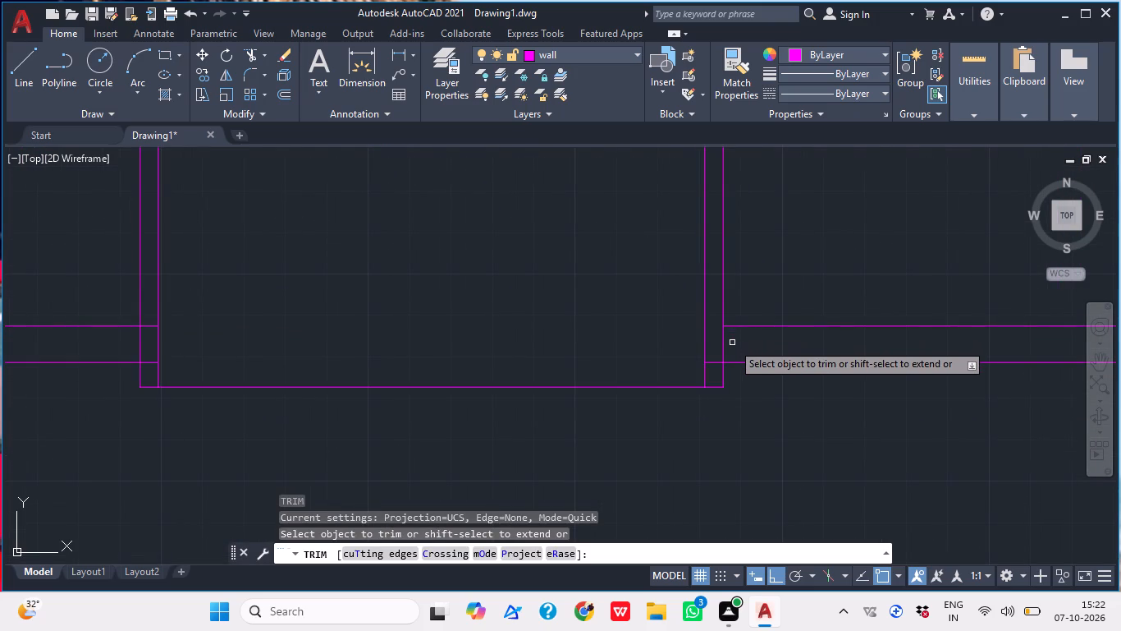
pyautogui.scroll(1, 713, 357)
pyautogui.scroll(-1, 713, 357)
pyautogui.scroll(2, 713, 357)
pyautogui.click(716, 368)
pyautogui.click(739, 352)
pyautogui.click(715, 348)
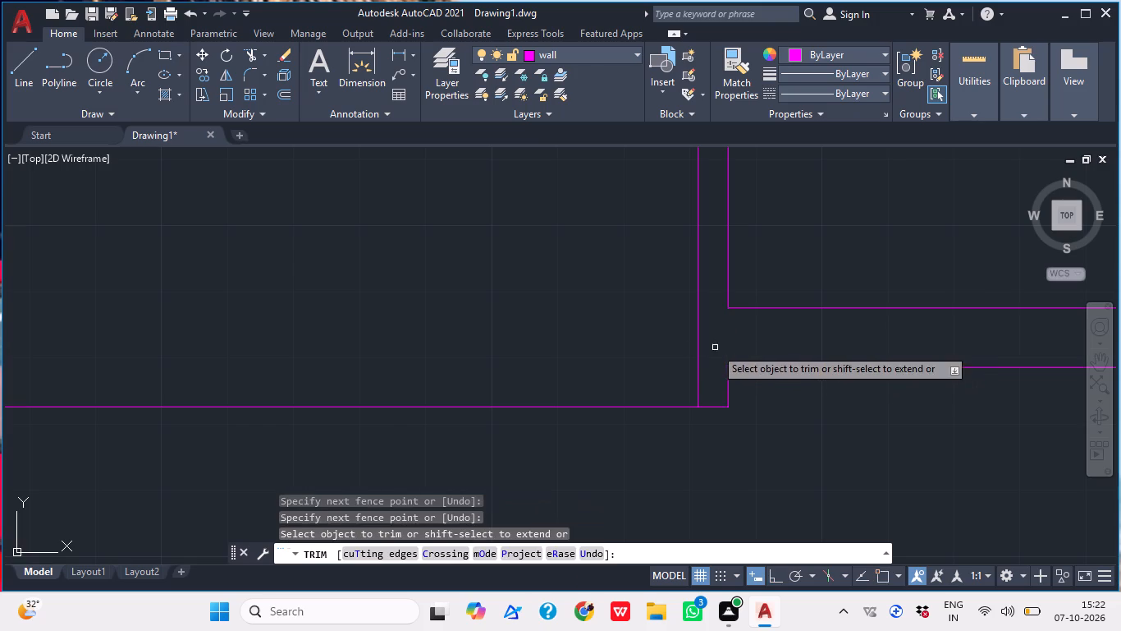
# At the middle room's left partition, trim the bottom wall lines crossing it and its outer line between those wall lines.
pyautogui.scroll(-5, 759, 337)
pyautogui.scroll(6, 533, 342)
pyautogui.click(569, 363)
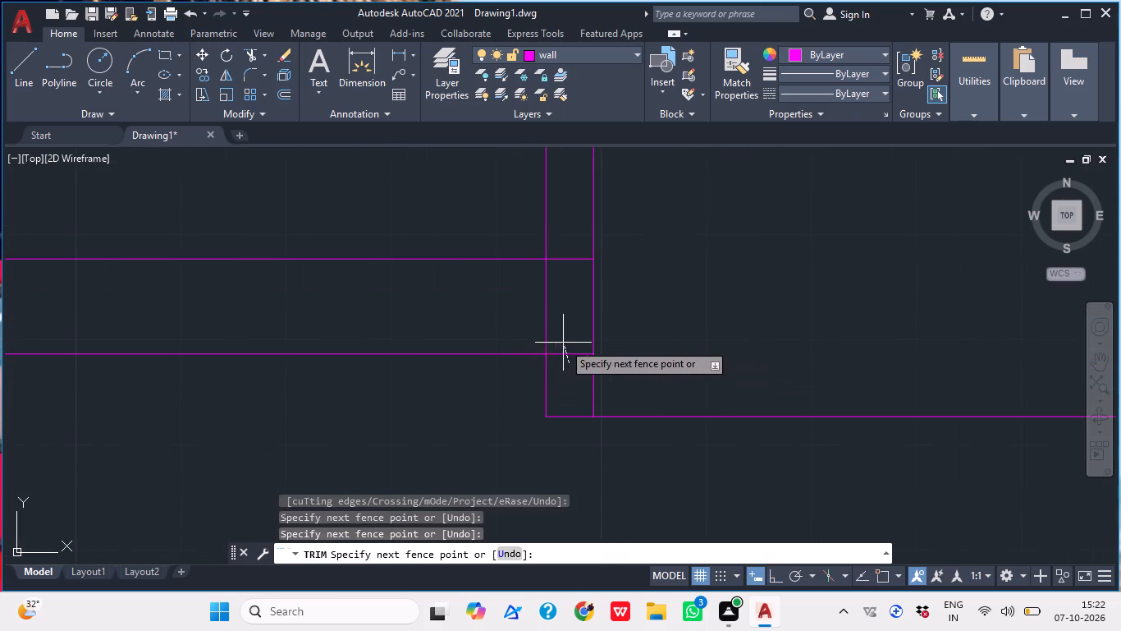
pyautogui.click(542, 329)
pyautogui.scroll(-1, 597, 308)
pyautogui.scroll(1, 600, 308)
pyautogui.scroll(-8, 600, 308)
pyautogui.scroll(5, 617, 302)
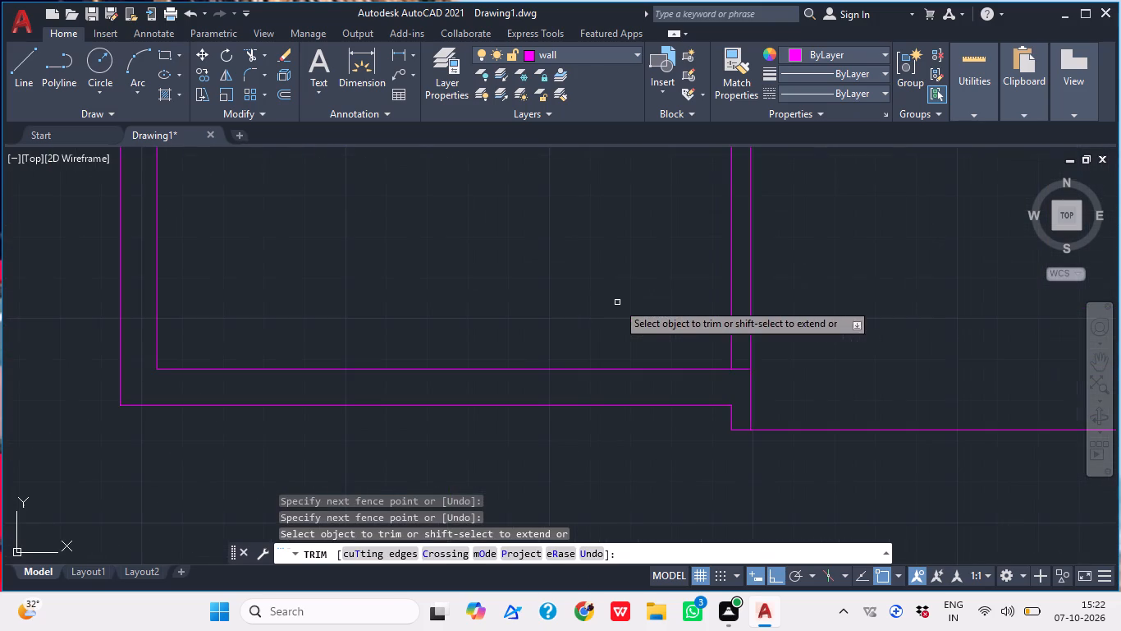
pyautogui.scroll(6, 733, 382)
pyautogui.click(752, 359)
pyautogui.click(768, 310)
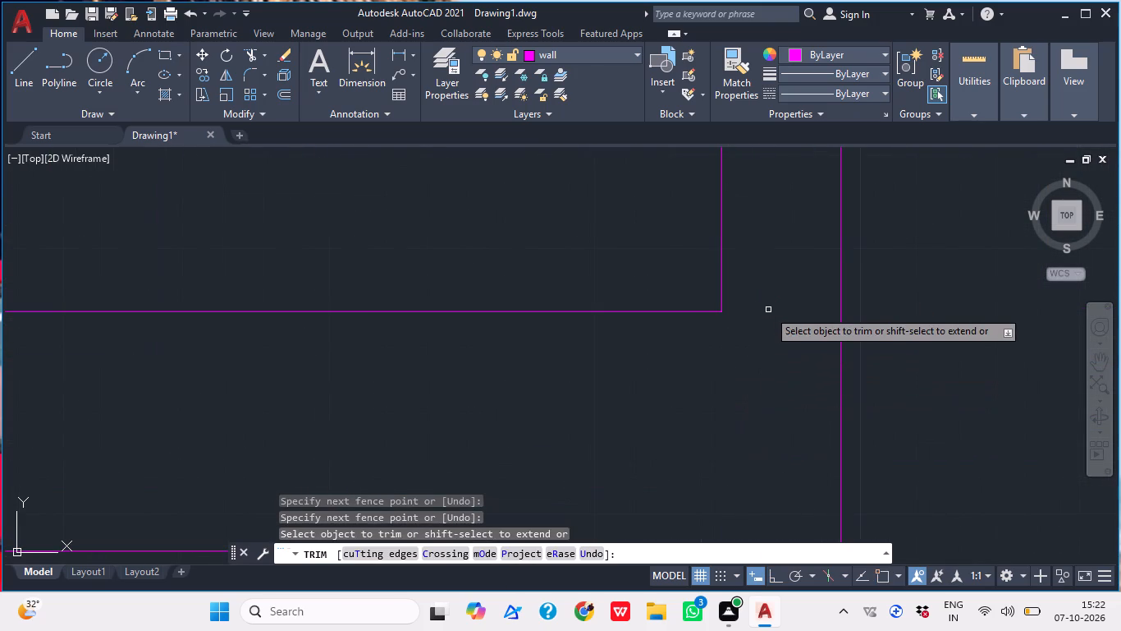
pyautogui.scroll(-1, 742, 320)
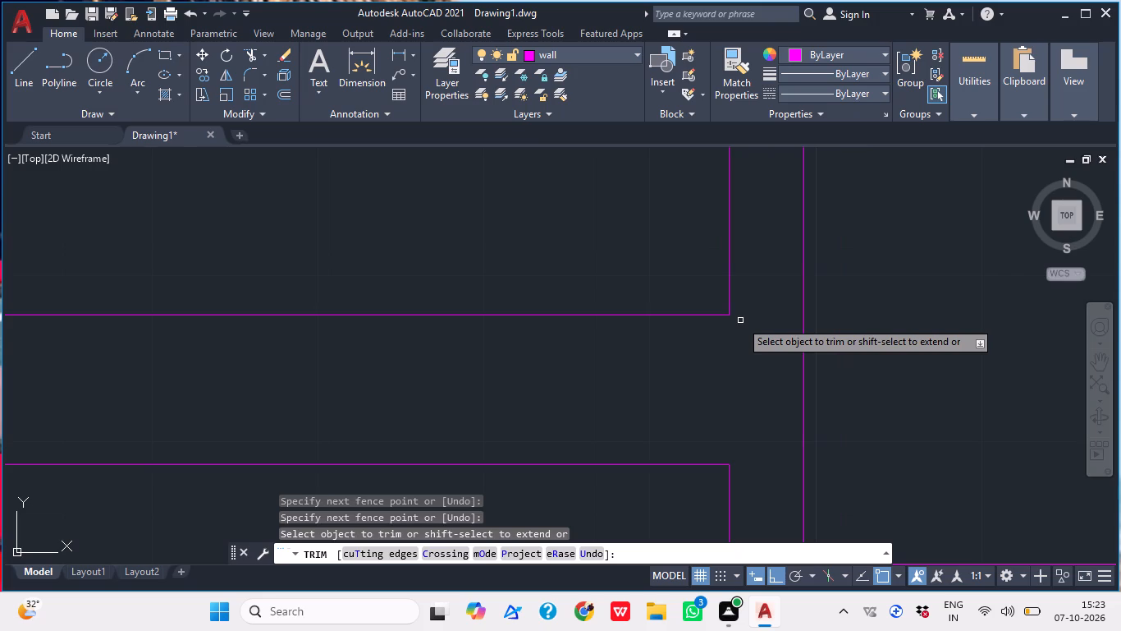
pyautogui.scroll(-2, 740, 320)
pyautogui.scroll(1, 767, 320)
pyautogui.scroll(-2, 776, 322)
pyautogui.moveTo(808, 375); pyautogui.dragTo(542, 334, button='middle')
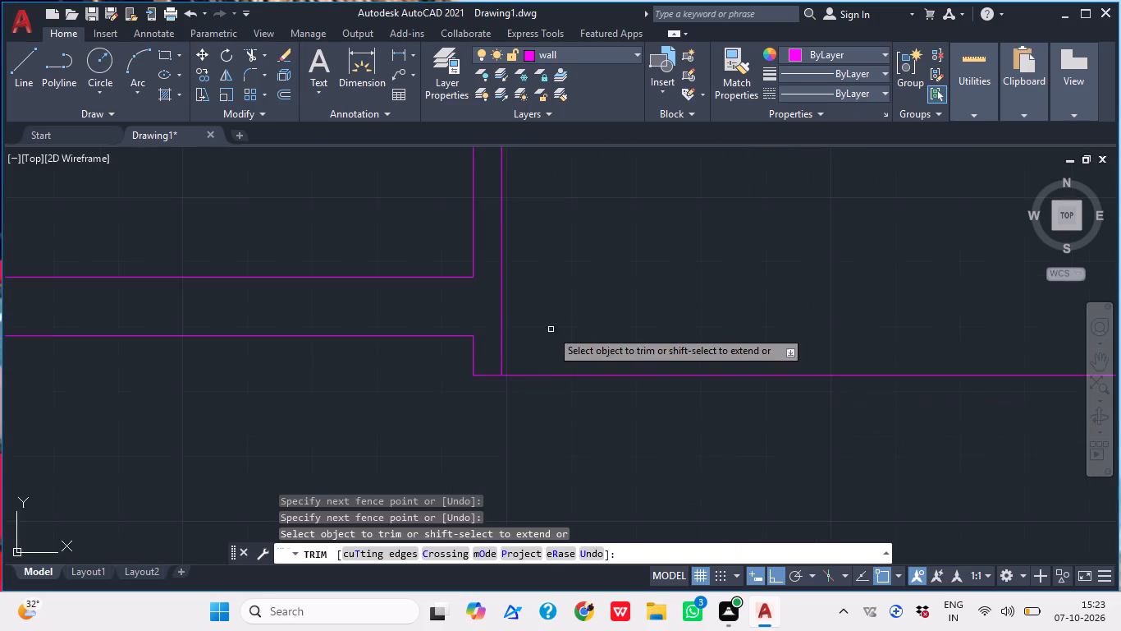
pyautogui.scroll(-2, 565, 334)
pyautogui.moveTo(655, 373); pyautogui.dragTo(538, 378, button='middle')
pyautogui.press('Escape')
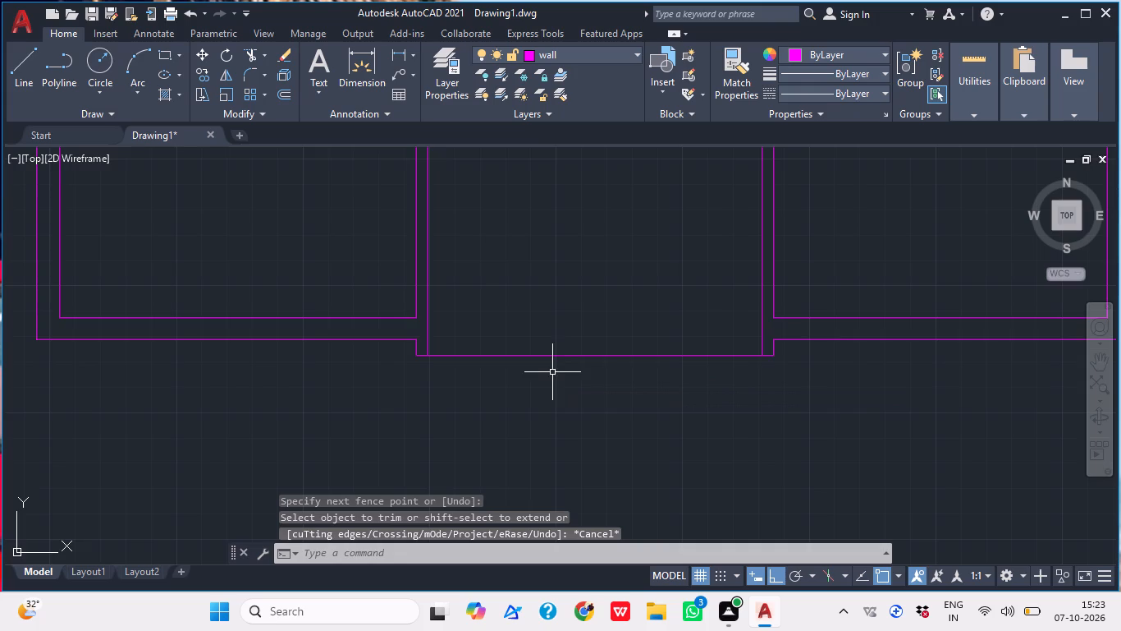
# Examine the finished bottom projection and the overall floor plan.
pyautogui.scroll(-2, 596, 357)
pyautogui.moveTo(628, 385); pyautogui.dragTo(526, 414, button='middle')
pyautogui.scroll(1, 470, 379)
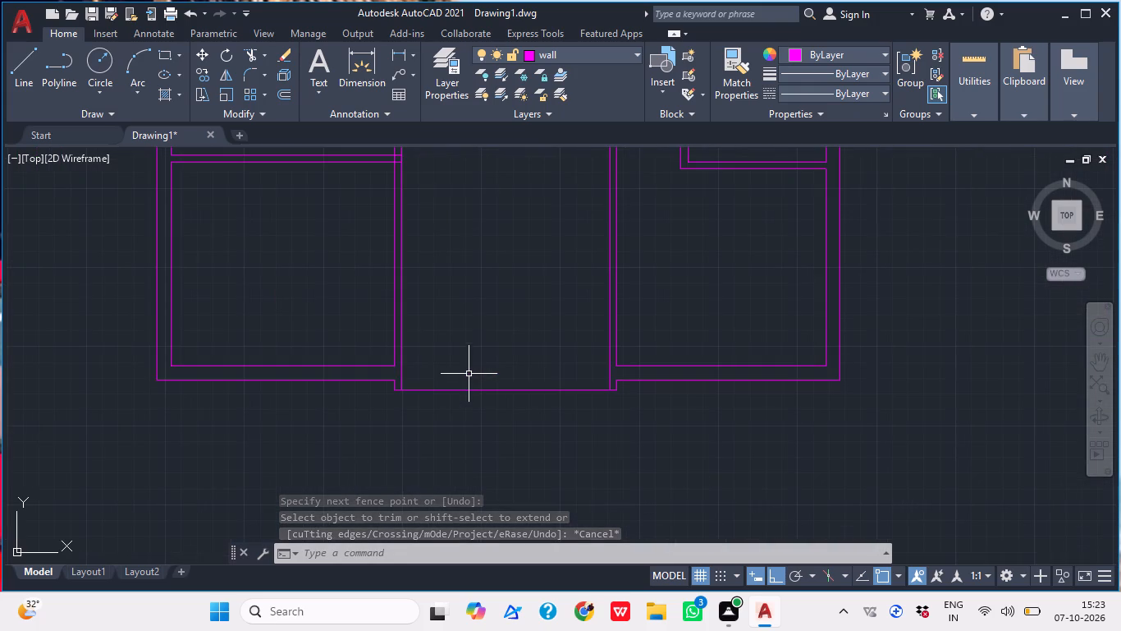
pyautogui.scroll(-2, 657, 342)
pyautogui.moveTo(625, 348); pyautogui.dragTo(584, 502, button='middle')
pyautogui.moveTo(563, 288); pyautogui.dragTo(555, 365, button='middle')
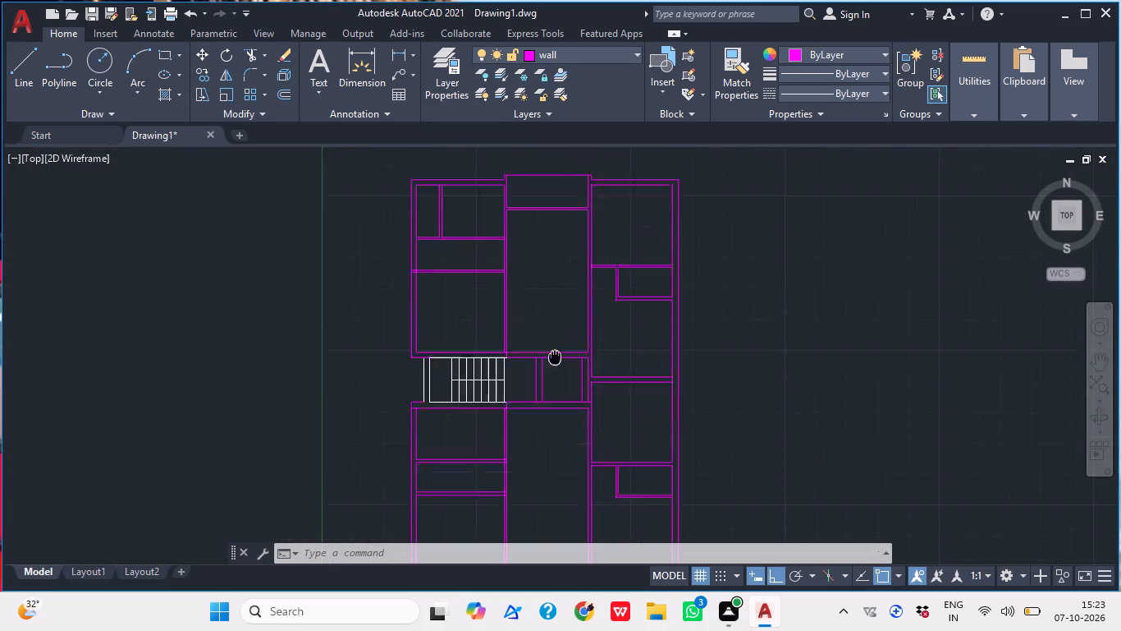
pyautogui.moveTo(555, 365); pyautogui.dragTo(554, 402, button='middle')
pyautogui.scroll(-1, 567, 330)
pyautogui.moveTo(556, 371); pyautogui.dragTo(542, 326, button='middle')
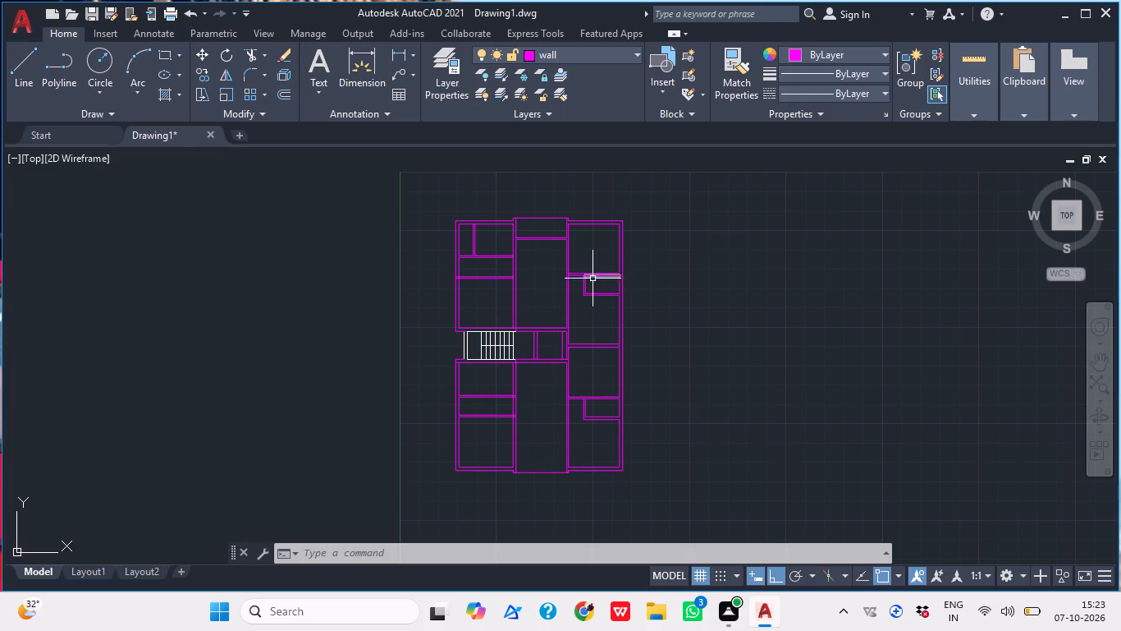
# Examine the wall junctions around the staircase, the central passage and the upper rooms for lines needing cleanup.
pyautogui.moveTo(477, 392); pyautogui.dragTo(498, 341, button='middle')
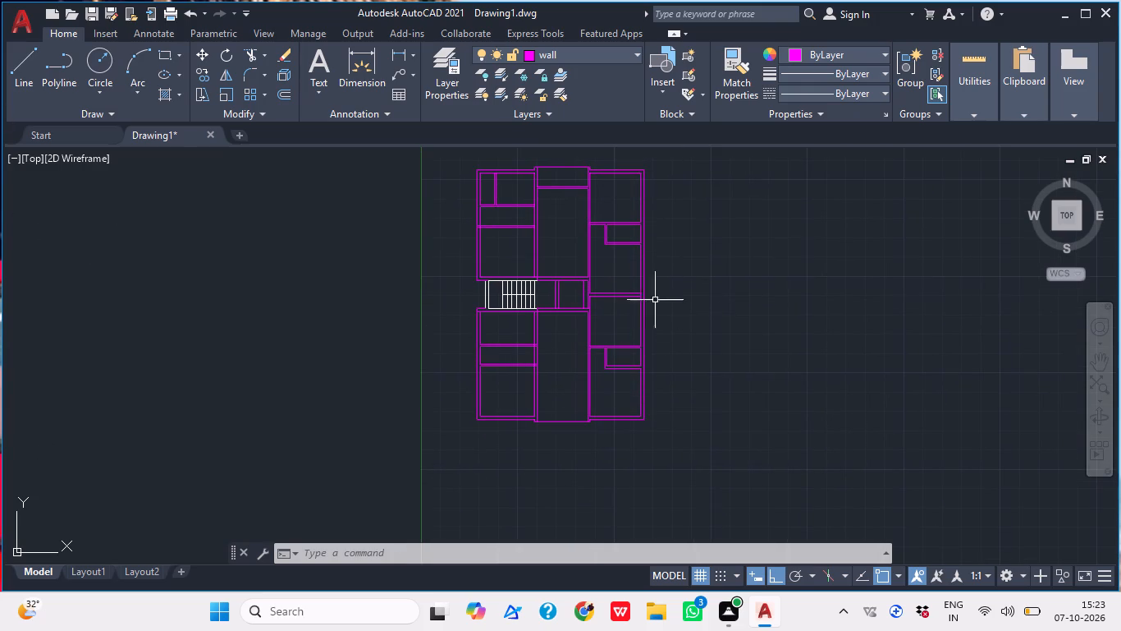
pyautogui.scroll(2, 608, 293)
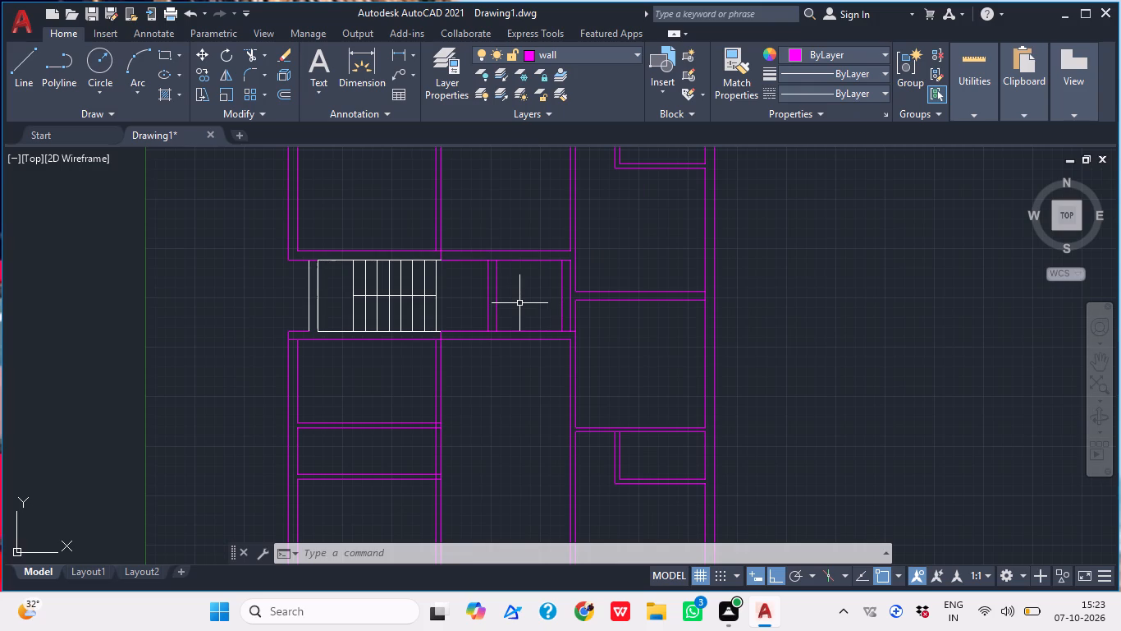
pyautogui.moveTo(549, 393); pyautogui.dragTo(499, 385, button='middle')
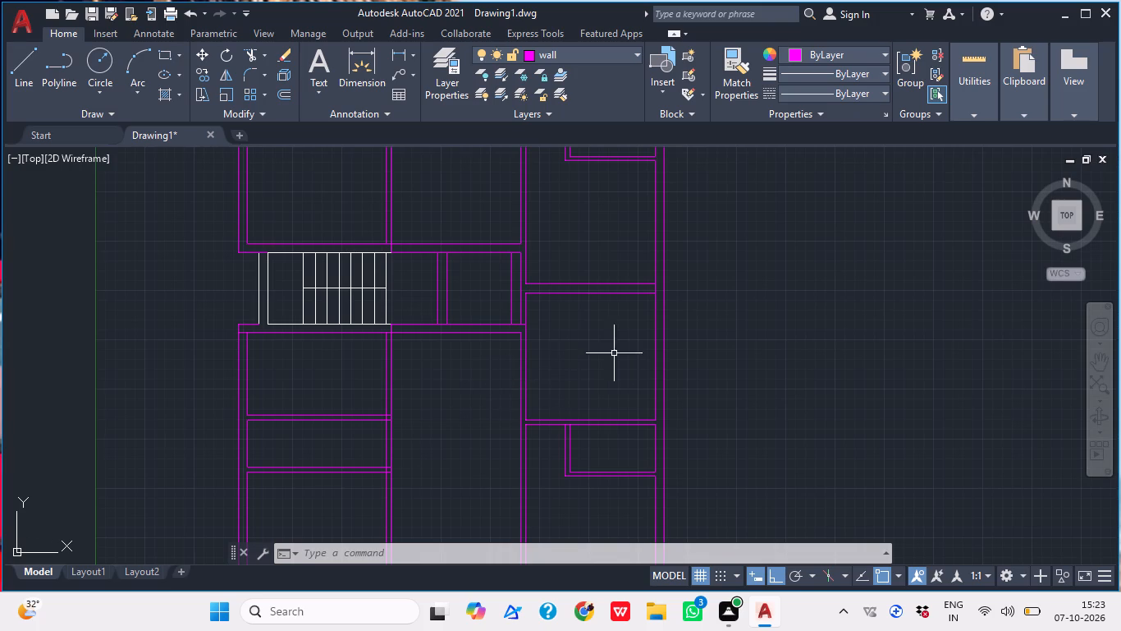
pyautogui.scroll(-1, 583, 343)
pyautogui.scroll(2, 583, 343)
pyautogui.moveTo(565, 302); pyautogui.dragTo(528, 361, button='middle')
pyautogui.scroll(1, 533, 328)
pyautogui.scroll(-4, 533, 328)
pyautogui.moveTo(533, 312); pyautogui.dragTo(508, 437, button='middle')
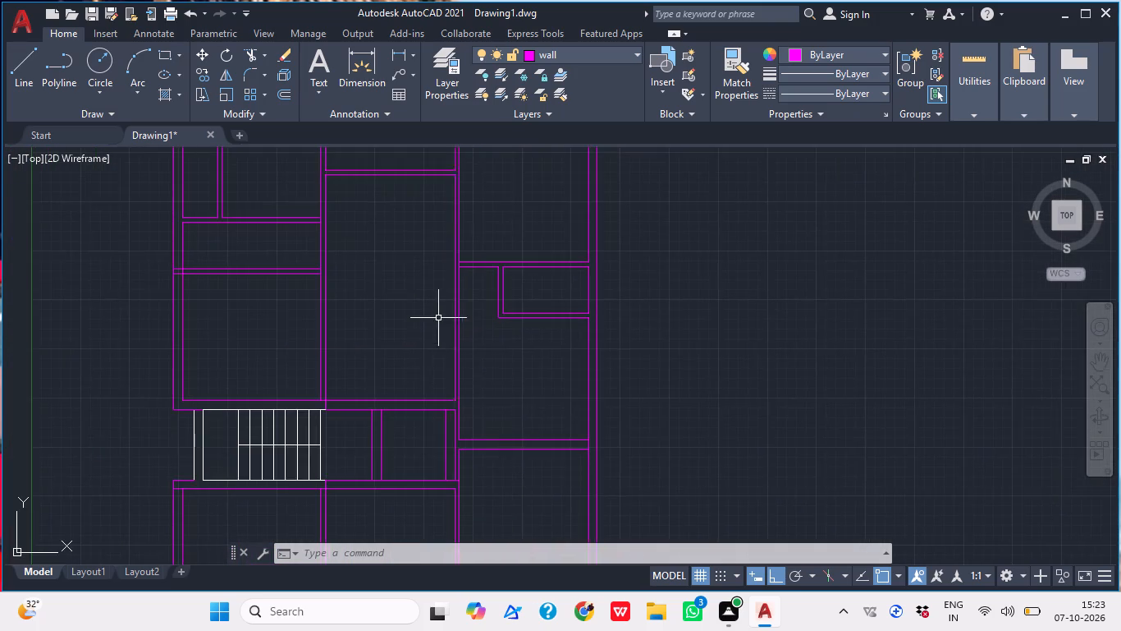
pyautogui.moveTo(434, 334); pyautogui.dragTo(451, 425, button='middle')
pyautogui.moveTo(505, 430); pyautogui.dragTo(488, 268, button='middle')
pyautogui.moveTo(345, 374); pyautogui.dragTo(340, 345, button='middle')
# Above the staircase, trim the wall line crossing the bottom end of the partition between the upper-left and middle rooms.
pyautogui.scroll(1, 295, 308)
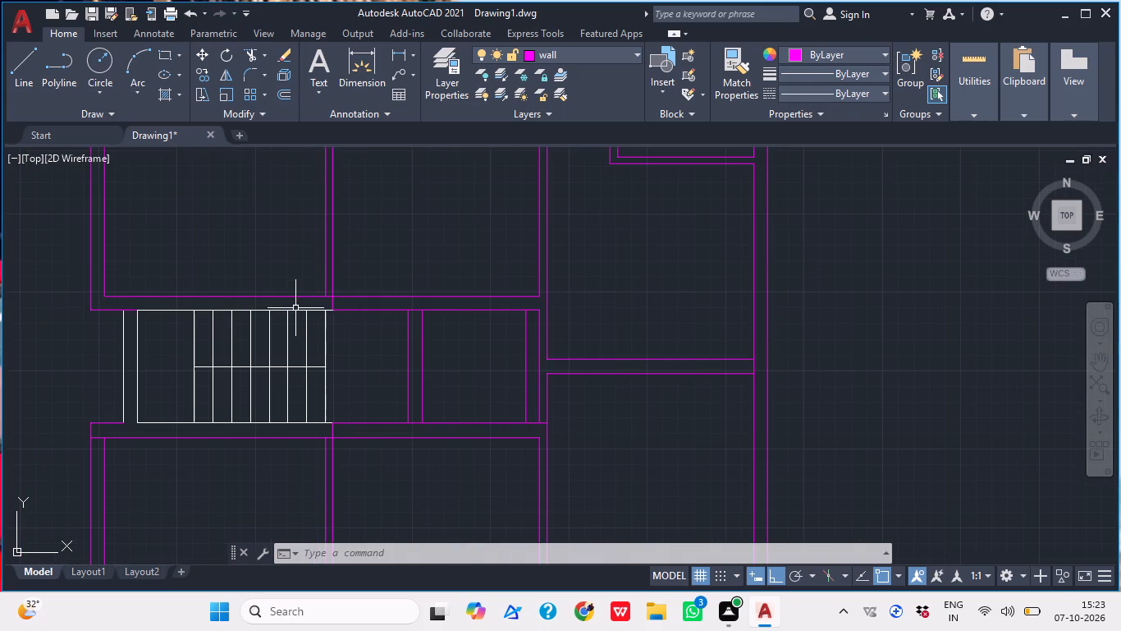
pyautogui.press('t')
pyautogui.press('r')
pyautogui.scroll(3, 307, 311)
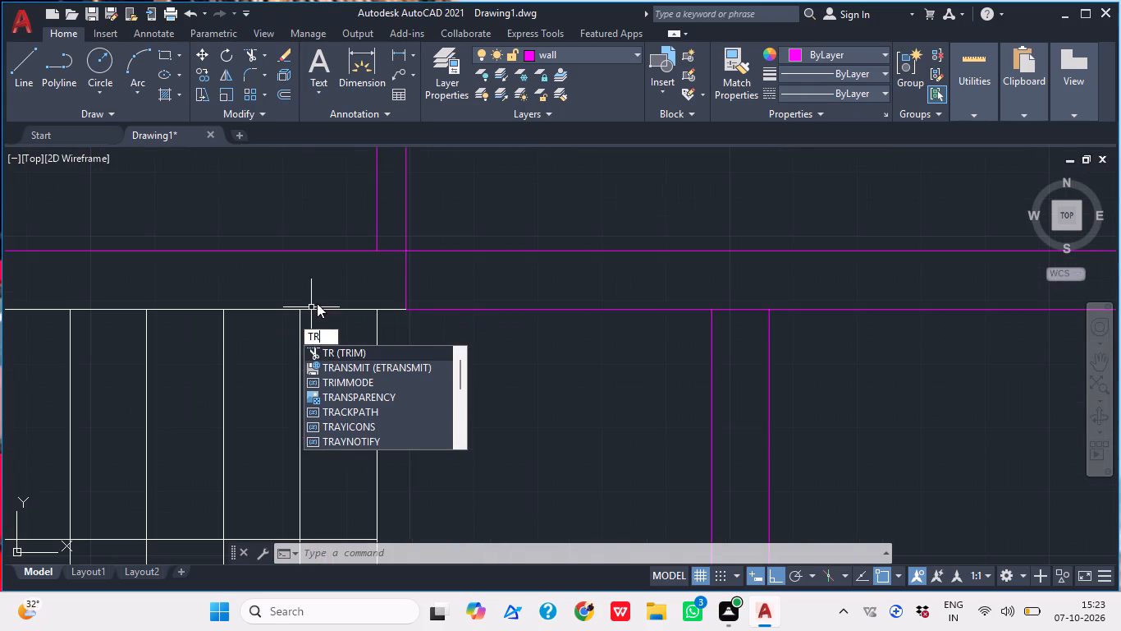
pyautogui.press('space')
pyautogui.click(396, 265)
pyautogui.click(393, 243)
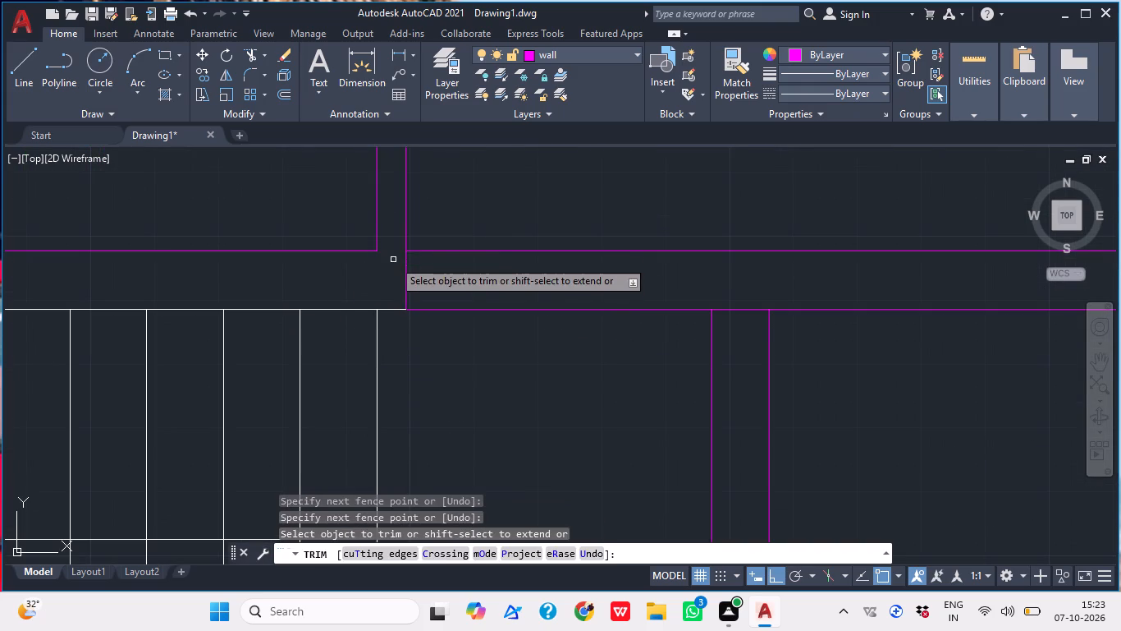
# In the lower-left rooms, trim the overlapping lines where the upper cross partition meets the partition beside the middle room.
pyautogui.scroll(-4, 397, 269)
pyautogui.moveTo(615, 345); pyautogui.dragTo(584, 311, button='middle')
pyautogui.moveTo(587, 364); pyautogui.dragTo(584, 285, button='middle')
pyautogui.moveTo(597, 370); pyautogui.dragTo(603, 313, button='middle')
pyautogui.moveTo(601, 395); pyautogui.dragTo(614, 325, button='middle')
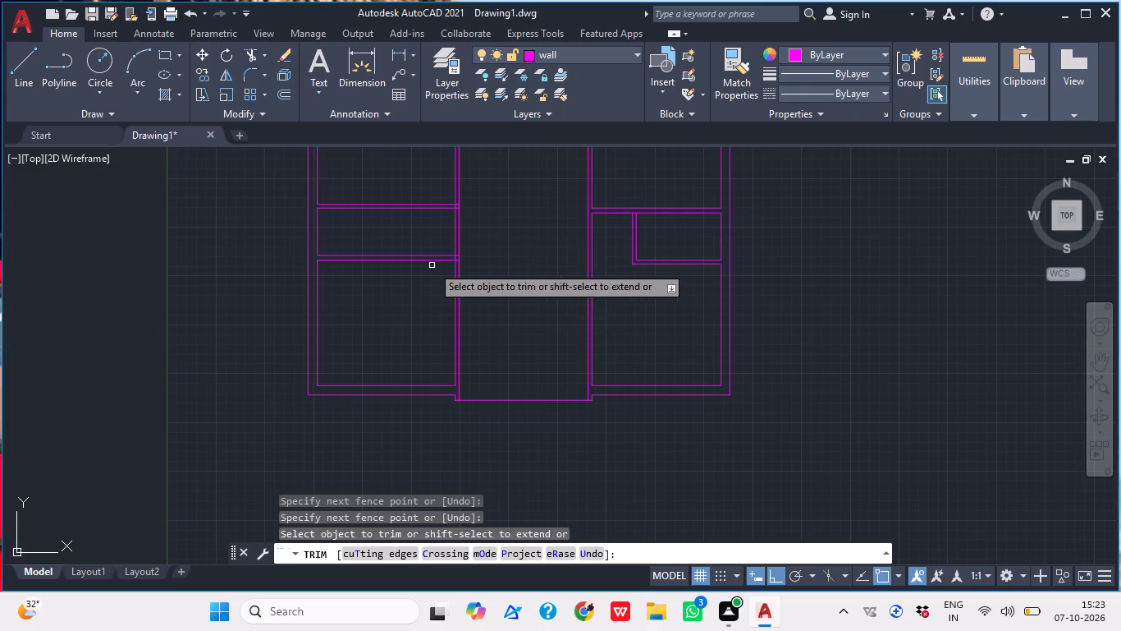
pyautogui.scroll(2, 459, 233)
pyautogui.moveTo(446, 177); pyautogui.dragTo(463, 223, button='middle')
pyautogui.scroll(3, 471, 223)
pyautogui.click(469, 228)
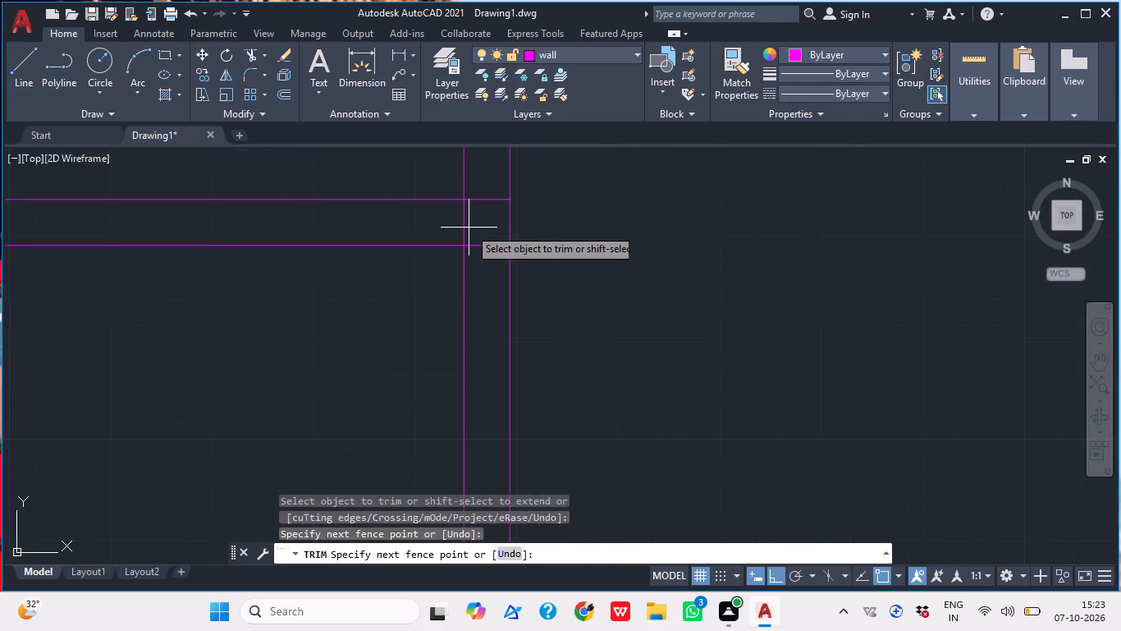
pyautogui.click(447, 228)
pyautogui.click(485, 225)
pyautogui.click(491, 193)
pyautogui.click(490, 232)
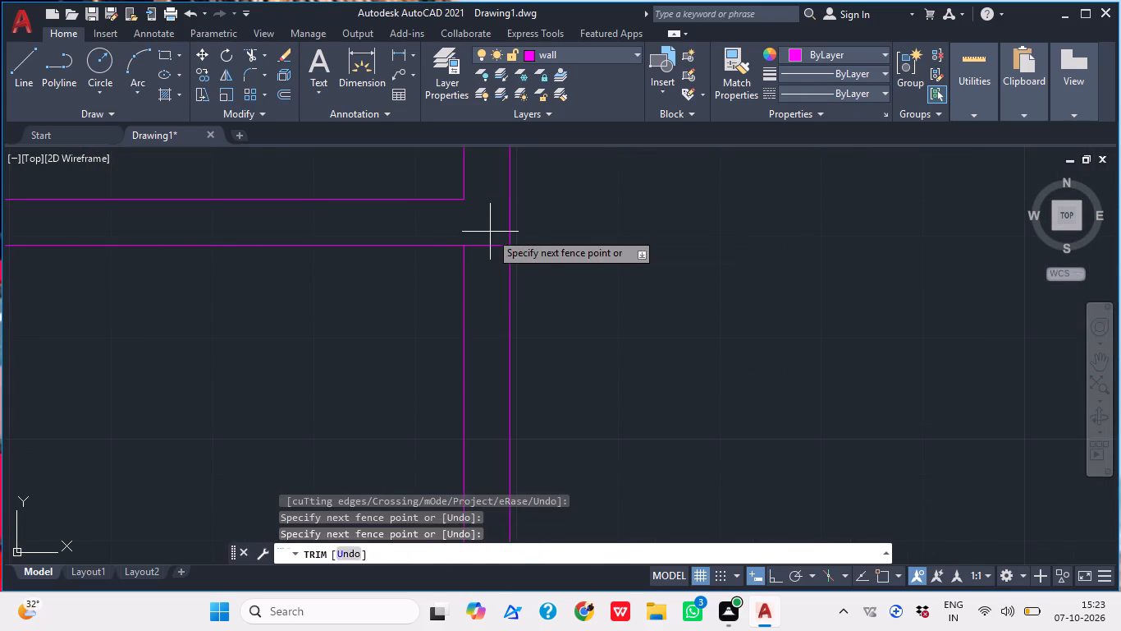
pyautogui.click(486, 255)
# In the lower-left rooms, trim the overlapping lines where the lower cross partition meets the partition beside the middle room.
pyautogui.scroll(-2, 489, 240)
pyautogui.moveTo(495, 277); pyautogui.dragTo(493, 223, button='middle')
pyautogui.scroll(-1, 495, 226)
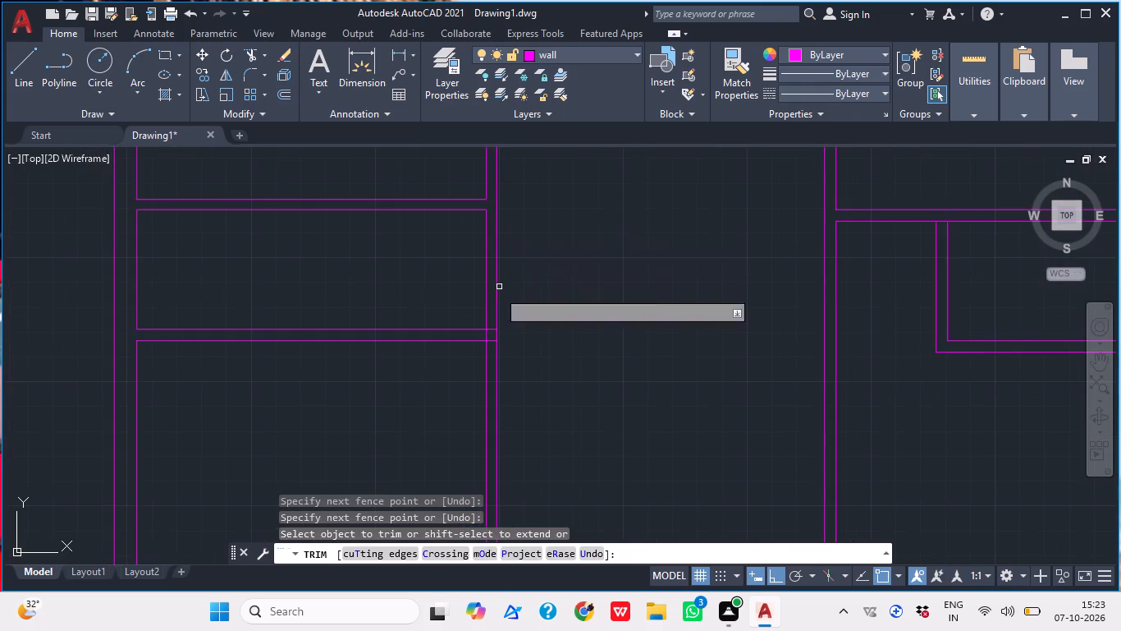
pyautogui.scroll(3, 475, 331)
pyautogui.click(490, 350)
pyautogui.click(528, 316)
pyautogui.click(524, 349)
pyautogui.click(536, 375)
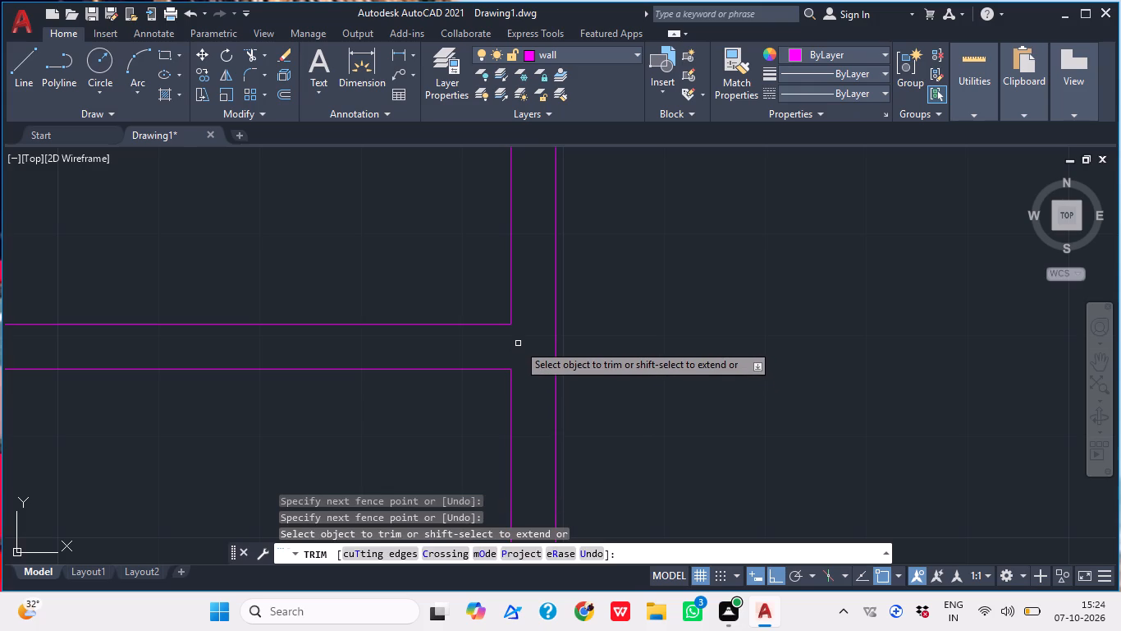
pyautogui.moveTo(782, 400); pyautogui.dragTo(672, 341, button='middle')
pyautogui.scroll(-5, 661, 330)
pyautogui.moveTo(725, 359); pyautogui.dragTo(638, 354, button='middle')
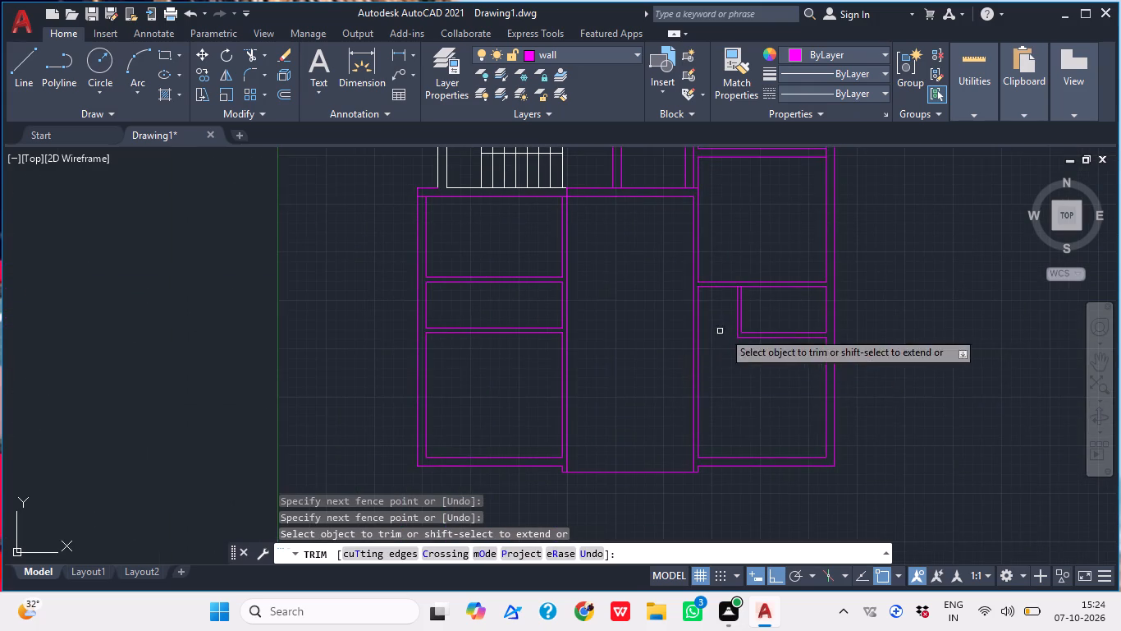
pyautogui.moveTo(721, 392); pyautogui.dragTo(676, 368, button='middle')
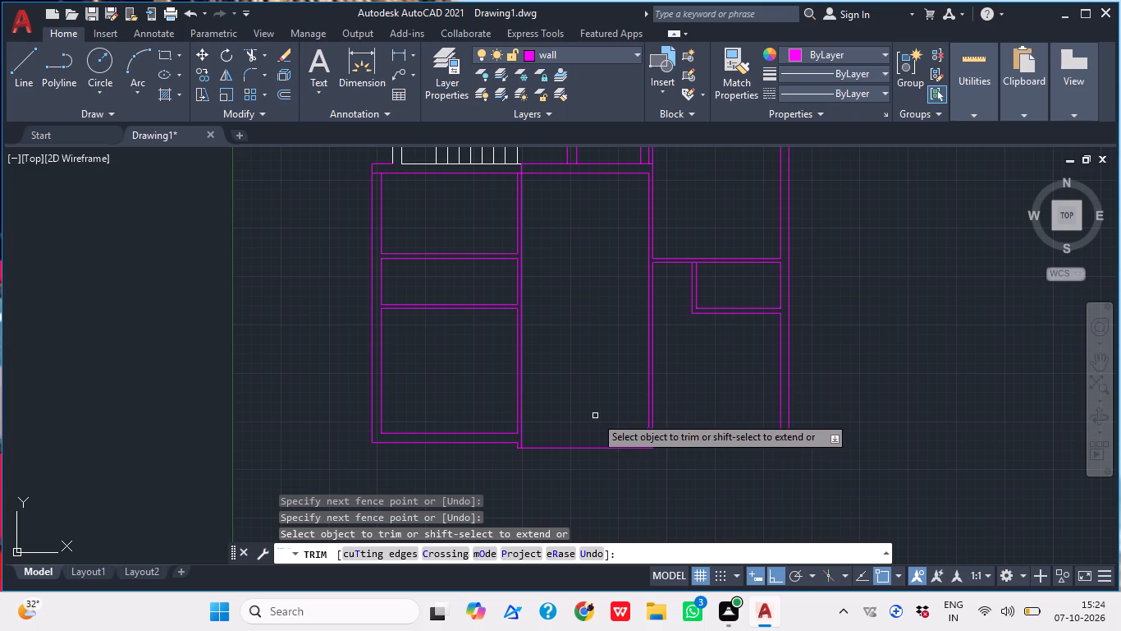
pyautogui.press('Escape')
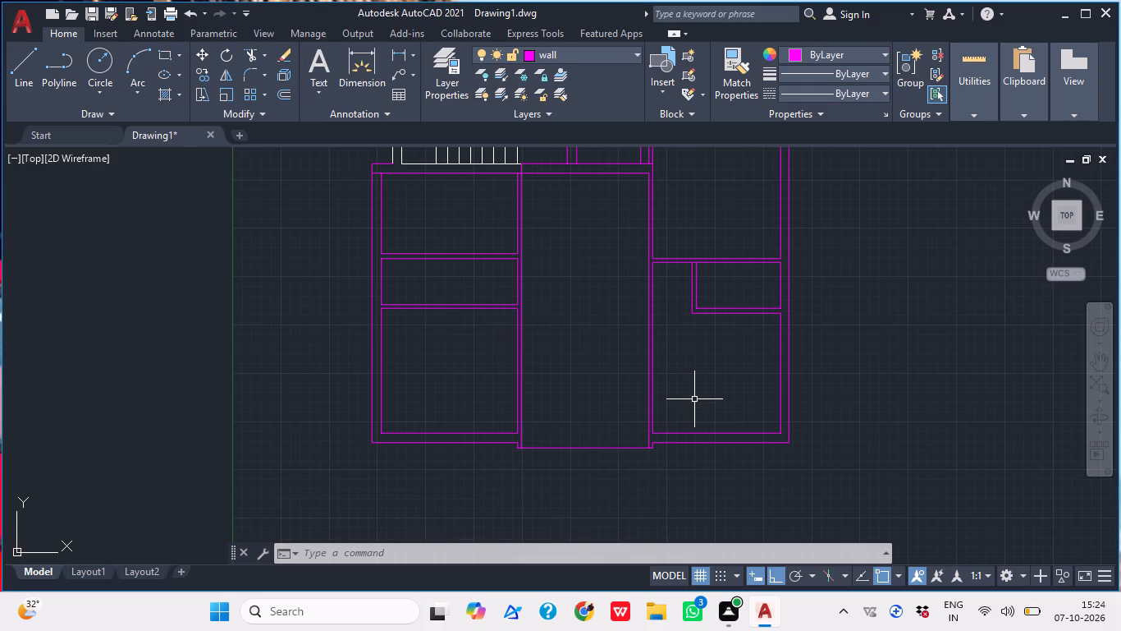
# Examine the whole floor plan for remaining untrimmed wall junctions.
pyautogui.moveTo(725, 412); pyautogui.dragTo(711, 436, button='middle')
pyautogui.scroll(-1, 711, 436)
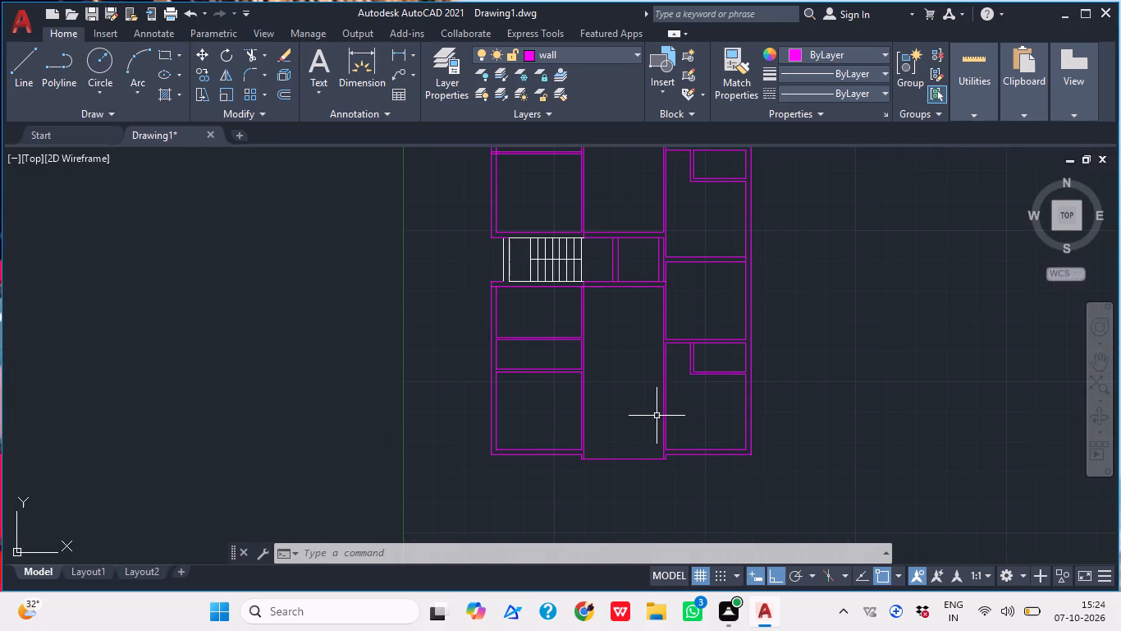
pyautogui.moveTo(532, 421); pyautogui.dragTo(599, 467, button='middle')
pyautogui.moveTo(586, 307); pyautogui.dragTo(568, 411, button='middle')
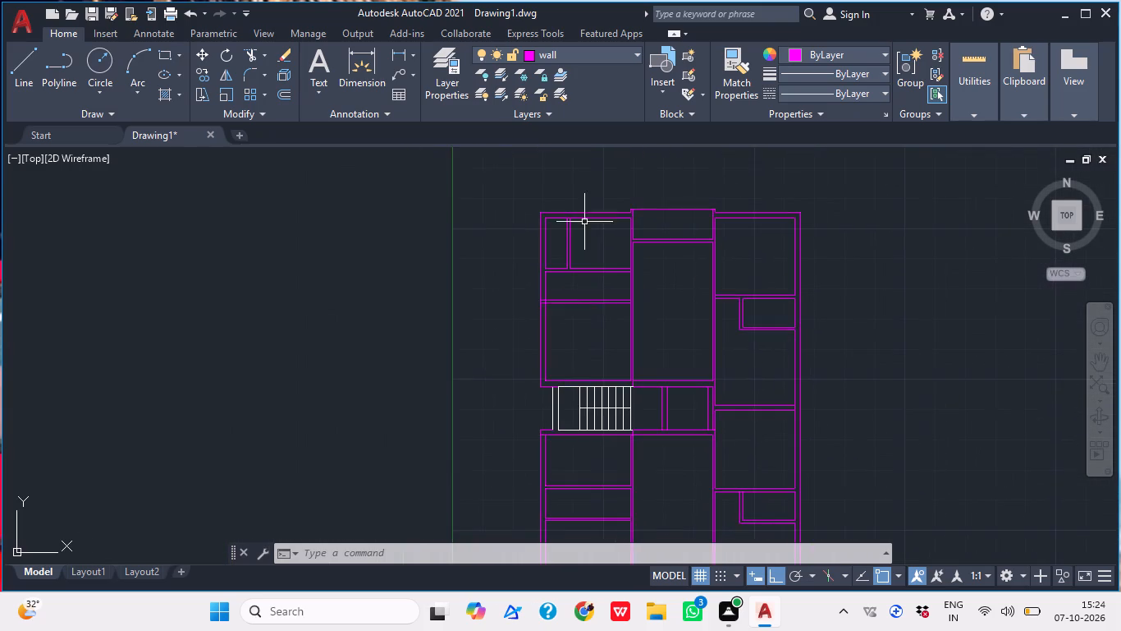
pyautogui.scroll(5, 579, 225)
pyautogui.moveTo(583, 283); pyautogui.dragTo(572, 328, button='middle')
pyautogui.scroll(-4, 572, 328)
pyautogui.moveTo(586, 326); pyautogui.dragTo(572, 347, button='middle')
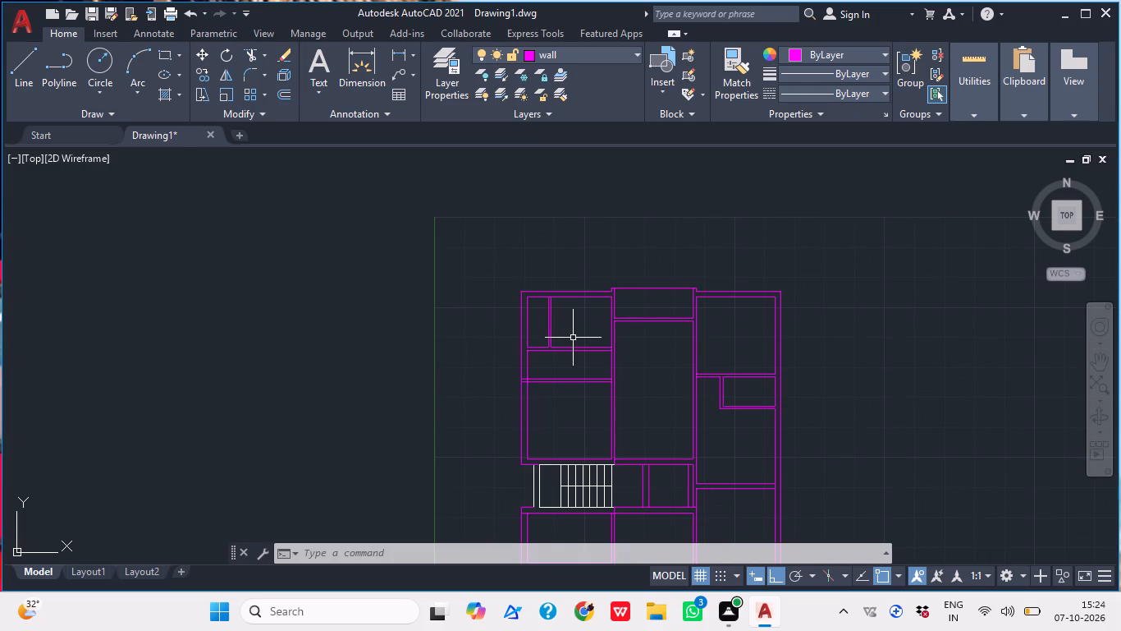
pyautogui.scroll(-1, 574, 338)
pyautogui.moveTo(626, 382); pyautogui.dragTo(582, 304, button='middle')
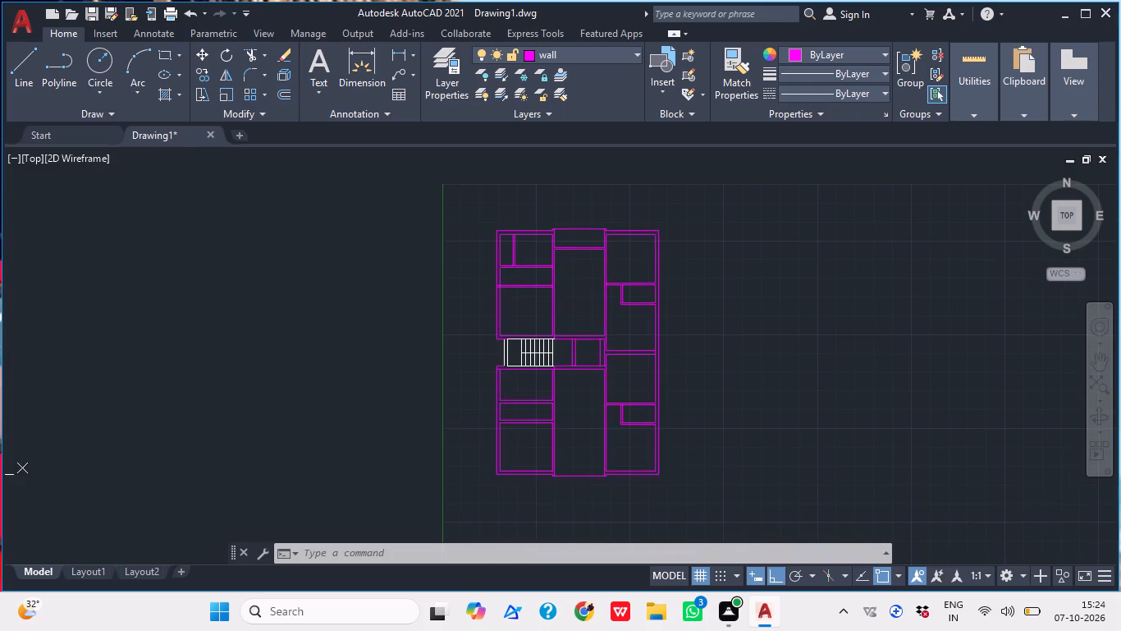
pyautogui.moveTo(574, 413); pyautogui.dragTo(574, 380, button='middle')
pyautogui.scroll(1, 528, 424)
pyautogui.moveTo(603, 431); pyautogui.dragTo(535, 431, button='middle')
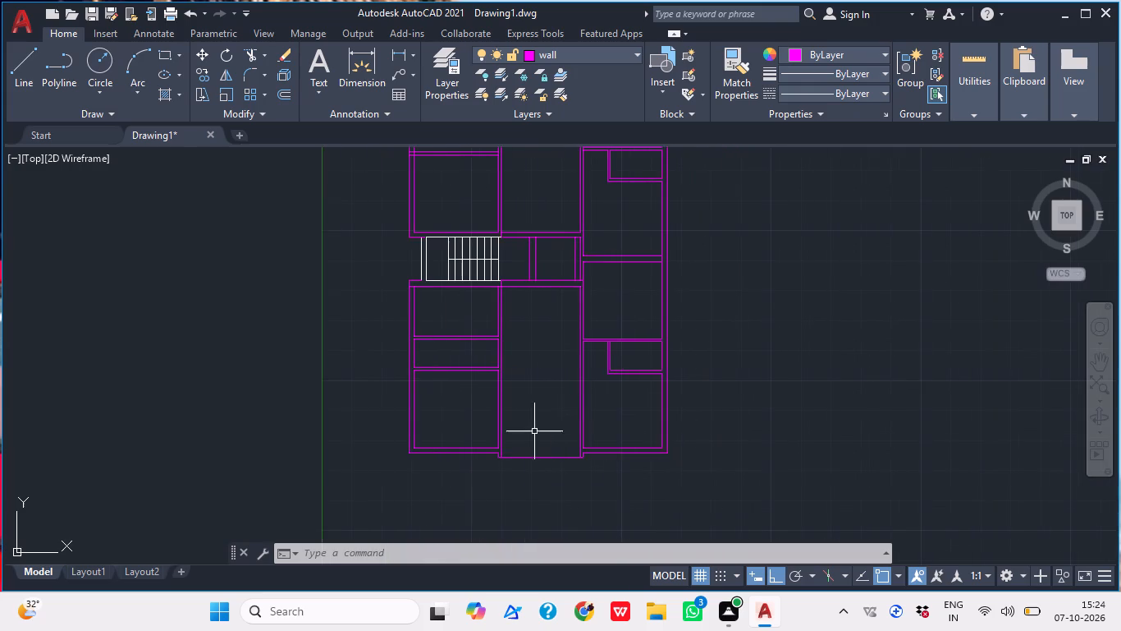
pyautogui.scroll(1, 607, 426)
pyautogui.scroll(-1, 607, 426)
pyautogui.scroll(1, 607, 426)
pyautogui.moveTo(567, 459); pyautogui.dragTo(557, 440, button='middle')
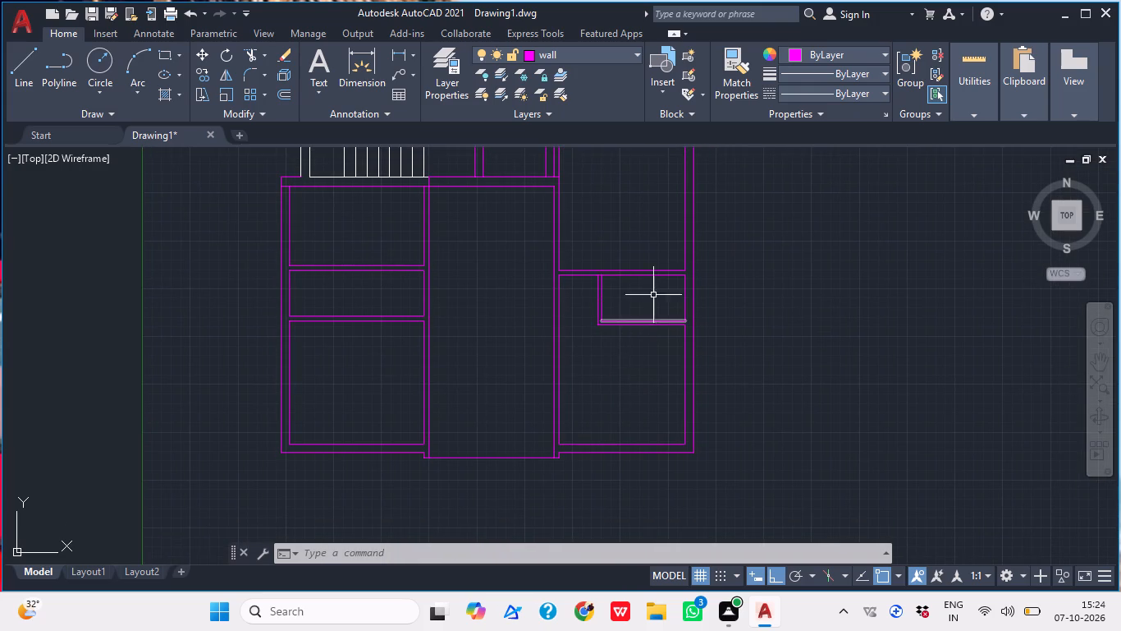
pyautogui.moveTo(613, 303); pyautogui.dragTo(612, 341, button='middle')
pyautogui.moveTo(593, 268); pyautogui.dragTo(593, 307, button='middle')
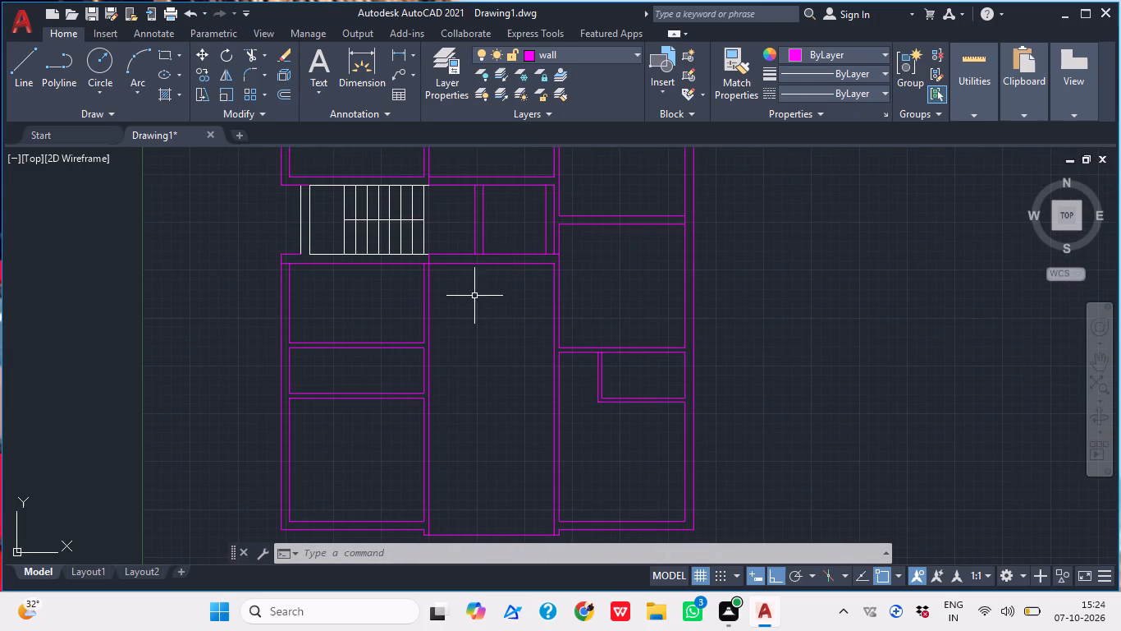
# Below the staircase, trim the partition line crossing the horizontal wall and the wall line across the partition's top end.
pyautogui.scroll(2, 441, 251)
pyautogui.press('t')
pyautogui.press('r')
pyautogui.press('space')
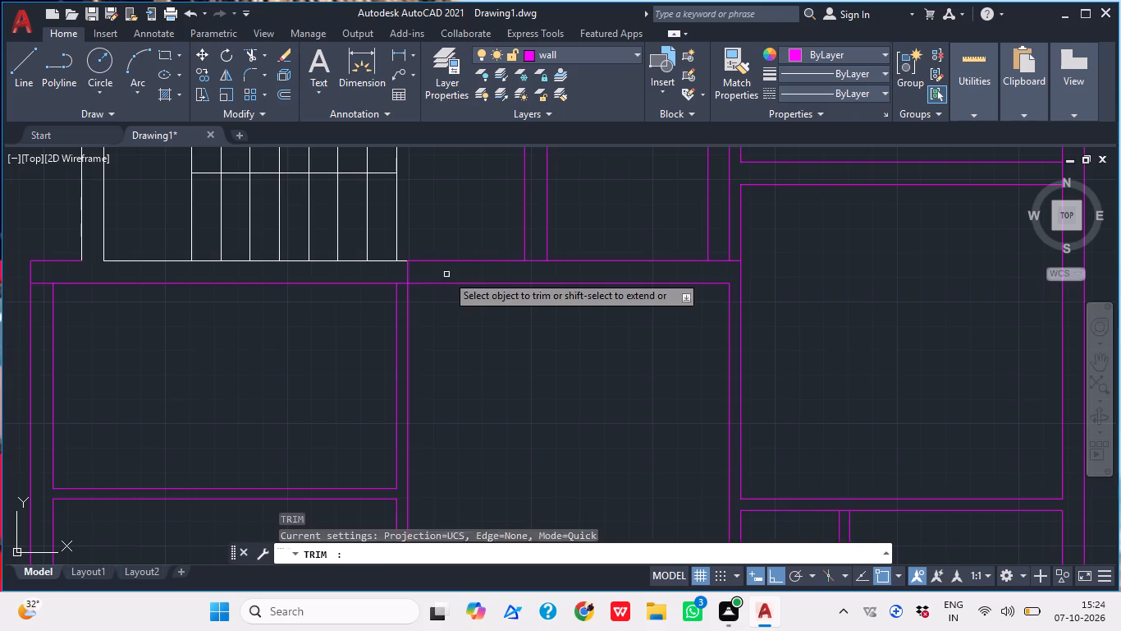
pyautogui.scroll(2, 420, 286)
pyautogui.click(399, 266)
pyautogui.click(377, 258)
pyautogui.press('Escape')
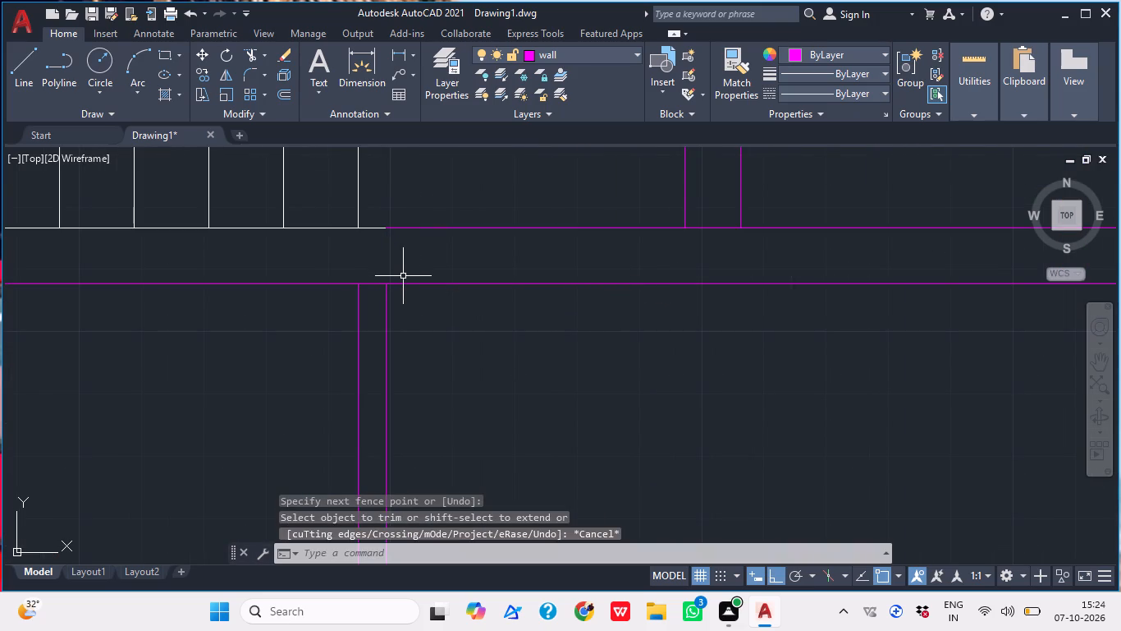
pyautogui.press('space')
pyautogui.click(372, 279)
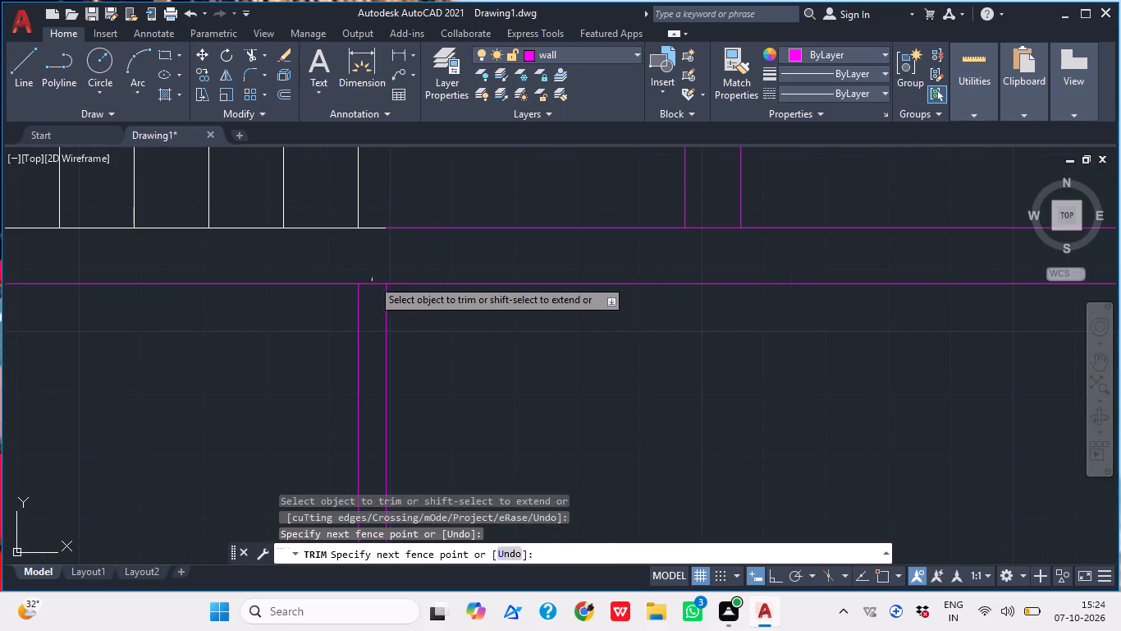
pyautogui.click(372, 299)
pyautogui.scroll(-3, 384, 288)
pyautogui.scroll(1, 405, 290)
pyautogui.press('Escape')
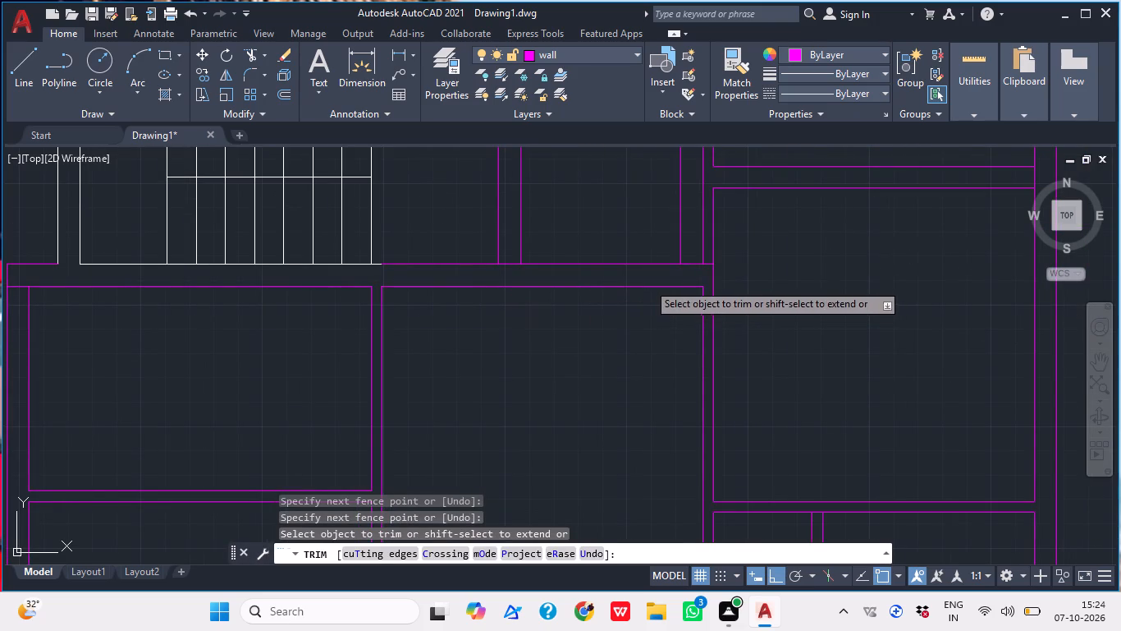
# Examine the overall plan and the wall junctions of the upper-left rooms.
pyautogui.scroll(-4, 566, 287)
pyautogui.moveTo(569, 314); pyautogui.dragTo(534, 362, button='middle')
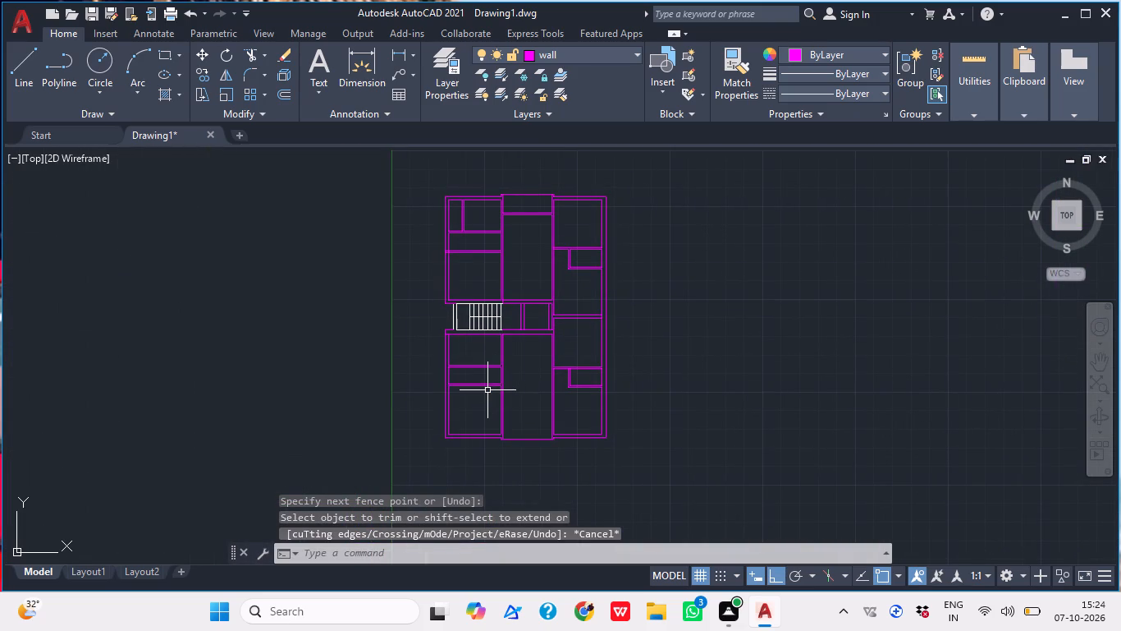
pyautogui.moveTo(528, 250); pyautogui.dragTo(521, 278, button='middle')
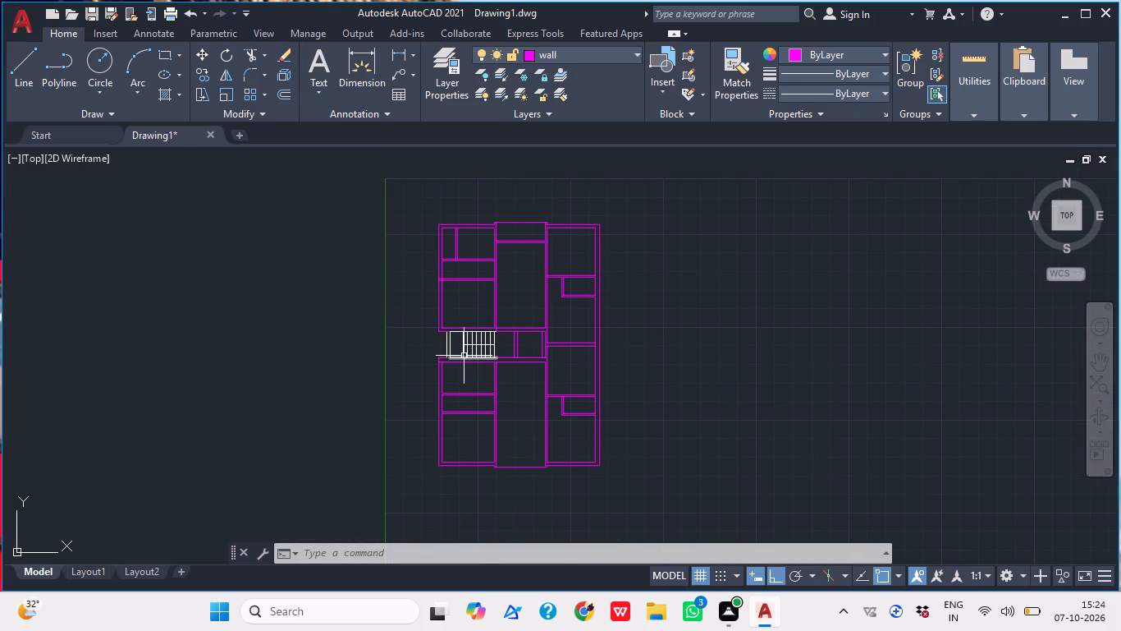
pyautogui.moveTo(521, 420); pyautogui.dragTo(497, 437, button='middle')
pyautogui.moveTo(434, 302); pyautogui.dragTo(467, 358, button='middle')
pyautogui.scroll(1, 436, 302)
pyautogui.moveTo(487, 366); pyautogui.dragTo(445, 329, button='middle')
pyautogui.scroll(1, 445, 329)
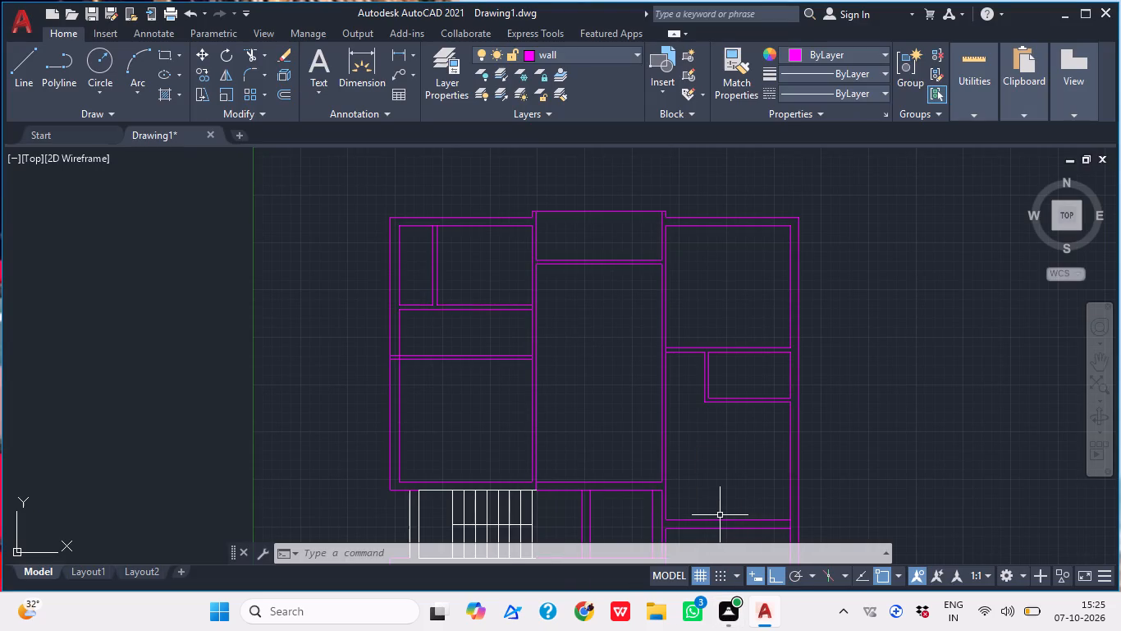
pyautogui.moveTo(600, 463); pyautogui.dragTo(618, 449, button='middle')
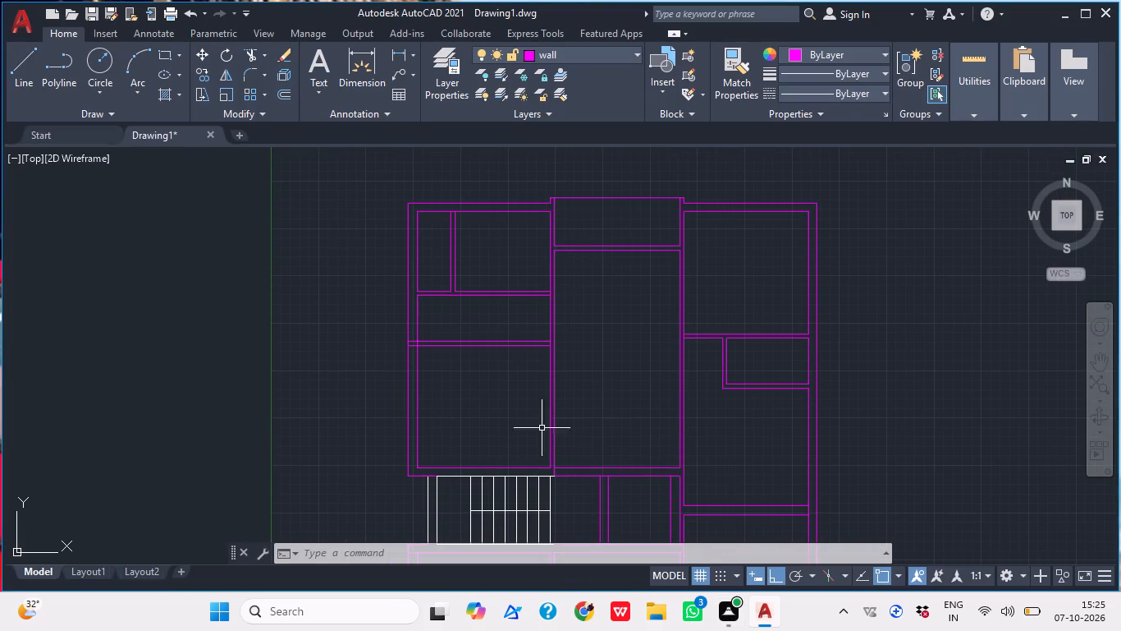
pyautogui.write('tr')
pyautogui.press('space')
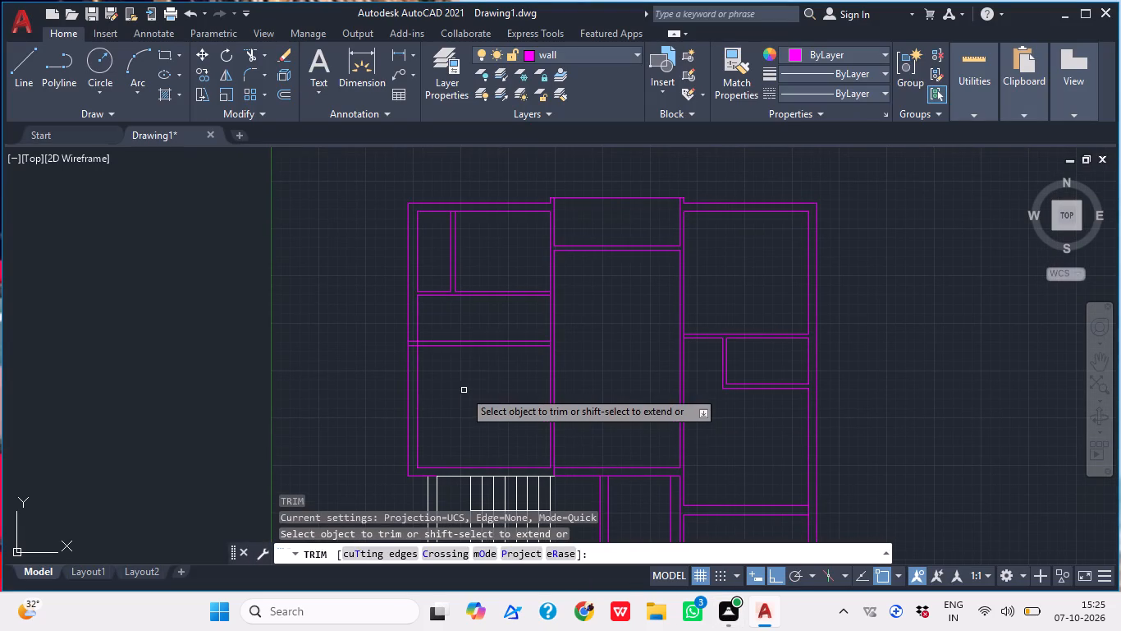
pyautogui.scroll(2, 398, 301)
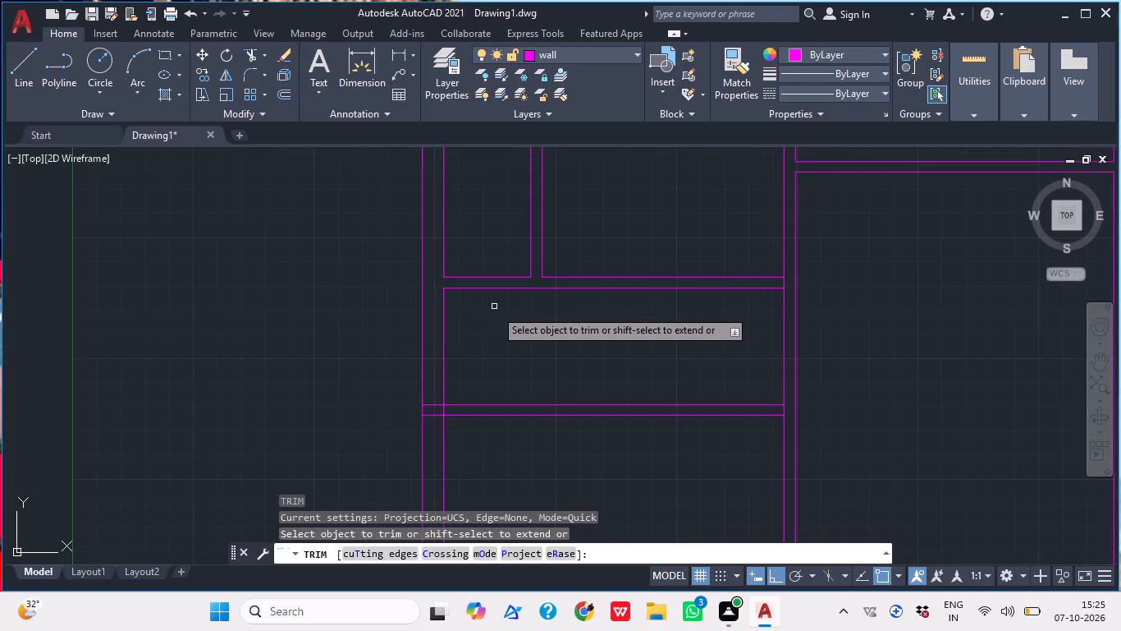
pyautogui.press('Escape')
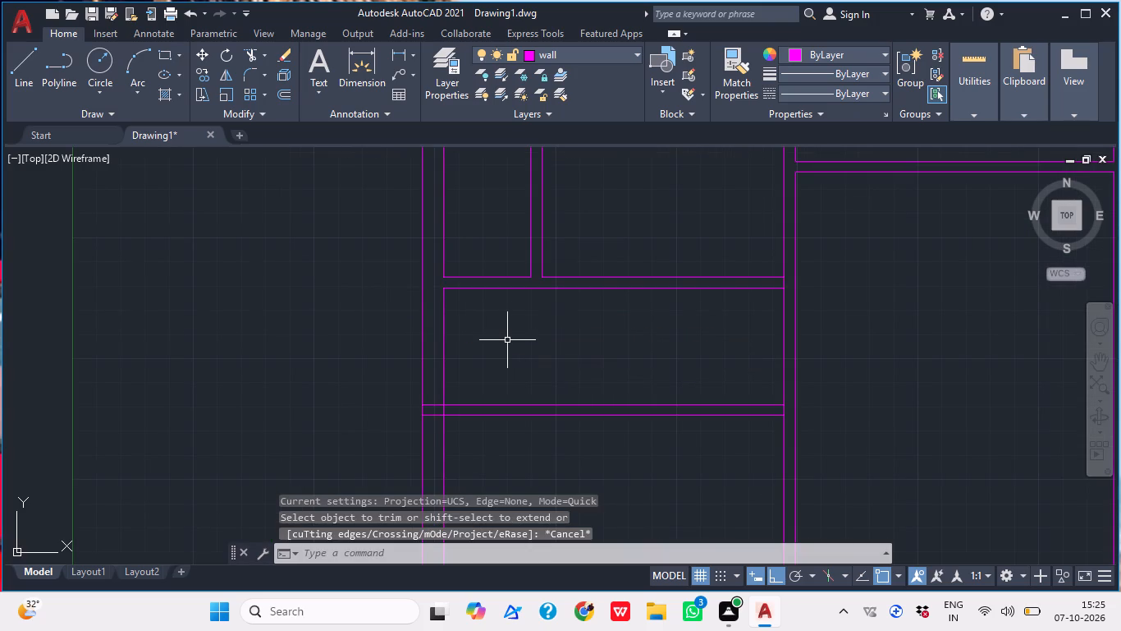
# In the upper-left rooms, extend both lines of the upper cross partition to the outer line of the left exterior wall.
pyautogui.press('e')
pyautogui.press('x')
pyautogui.press('space')
pyautogui.click(473, 314)
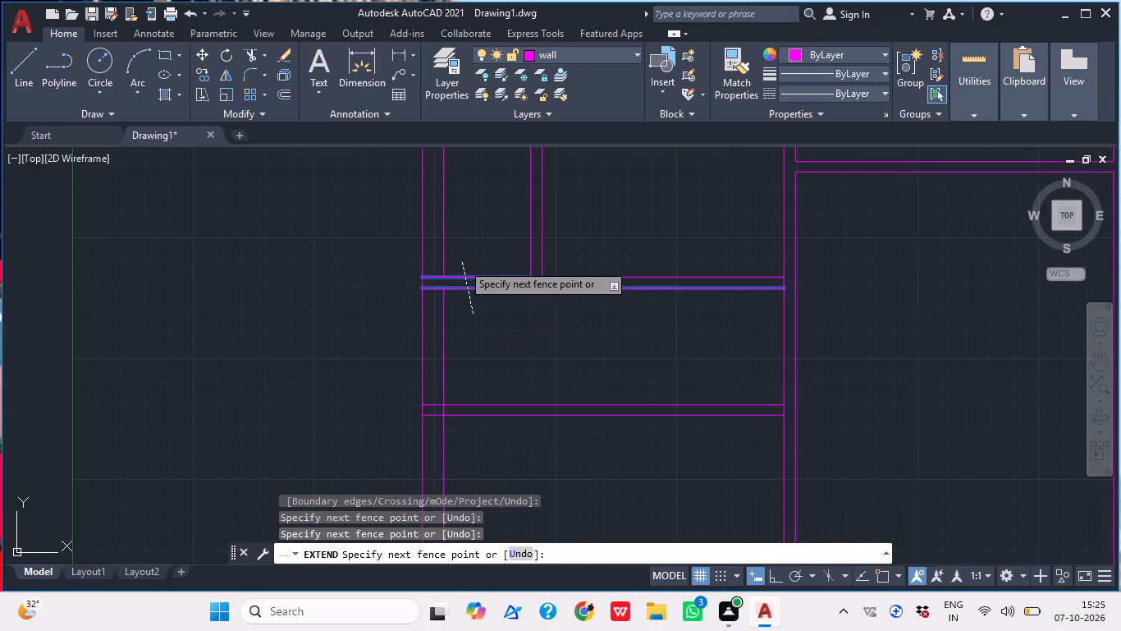
pyautogui.click(462, 263)
pyautogui.press('Escape')
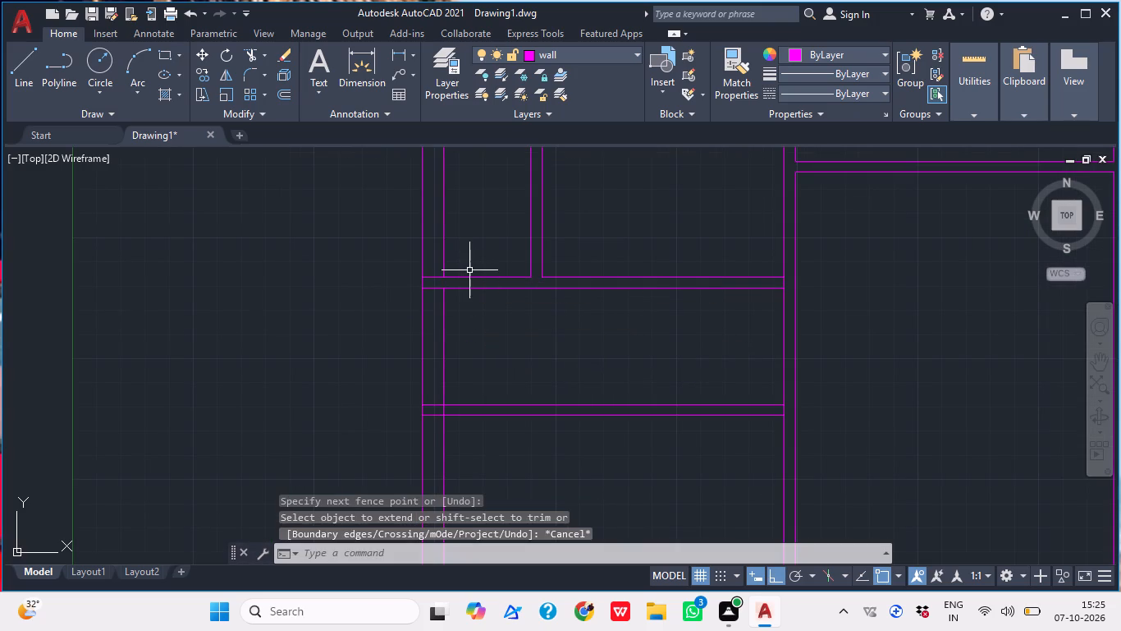
# Trim the lower line of the upper cross partition where it crosses the left exterior wall's thickness.
pyautogui.press('t')
pyautogui.write('r')
pyautogui.press('space')
pyautogui.scroll(2, 426, 288)
pyautogui.click(437, 282)
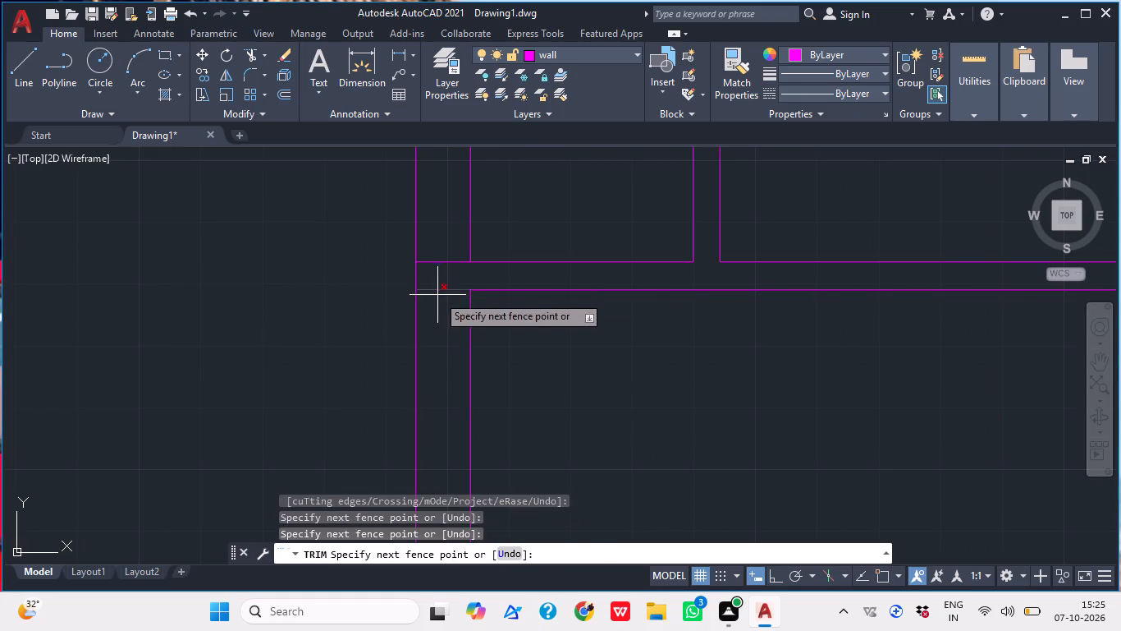
pyautogui.click(437, 295)
# At the lower cross partition, trim both partition lines inside the left exterior wall and the inner wall line across the partition's end.
pyautogui.scroll(-5, 438, 294)
pyautogui.scroll(3, 456, 339)
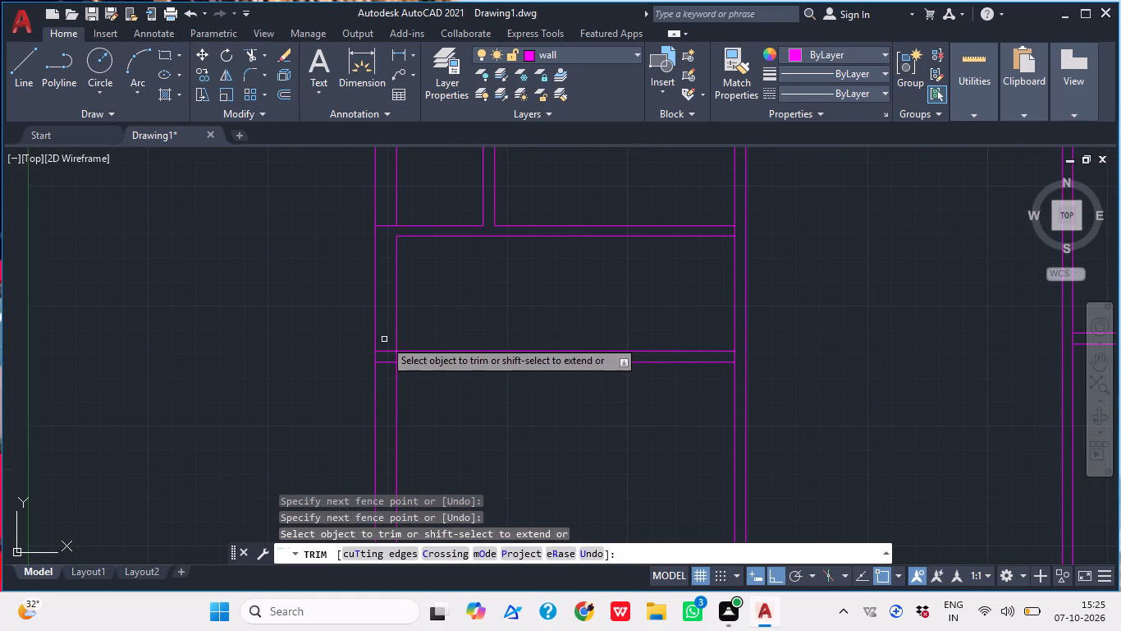
pyautogui.click(382, 338)
pyautogui.click(386, 379)
pyautogui.scroll(3, 395, 361)
pyautogui.click(395, 361)
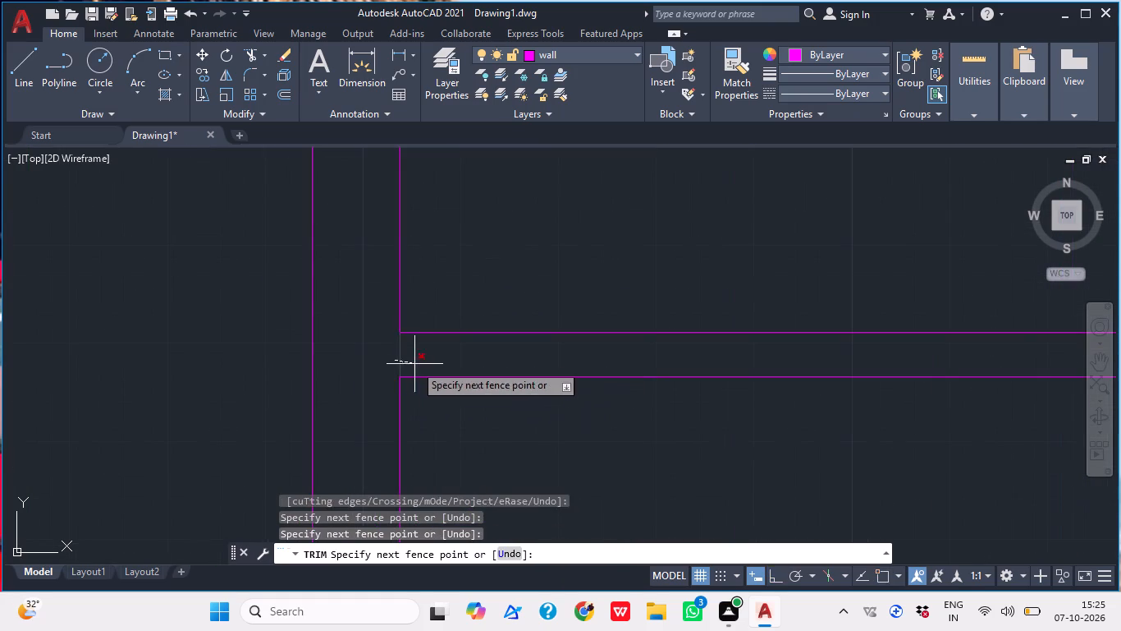
pyautogui.click(415, 364)
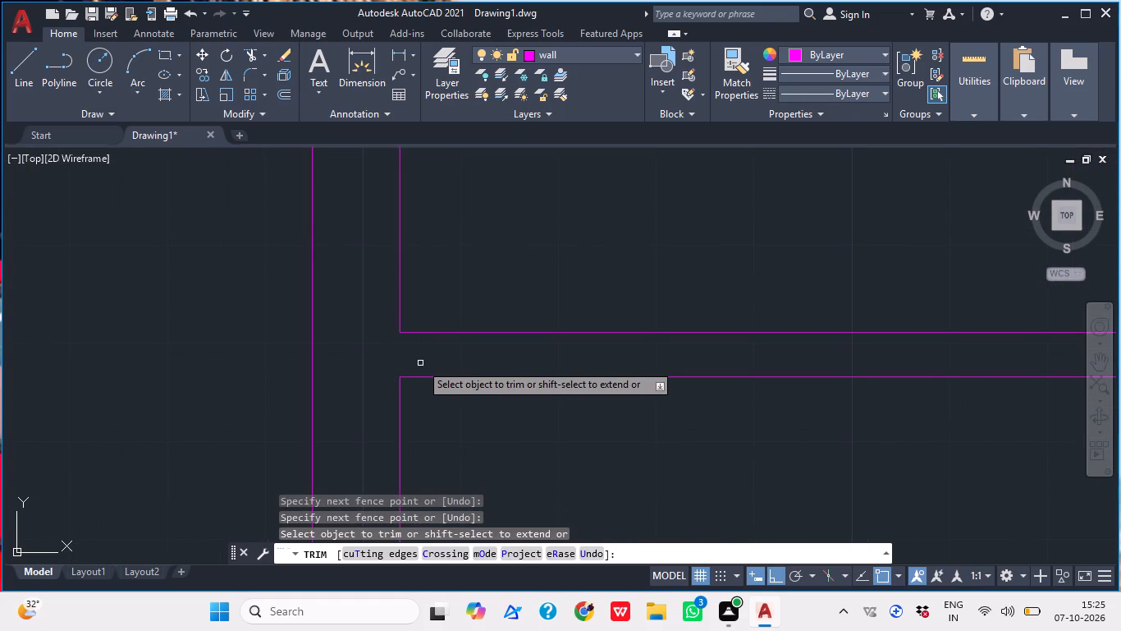
pyautogui.scroll(-6, 421, 364)
pyautogui.moveTo(446, 389); pyautogui.dragTo(429, 380, button='middle')
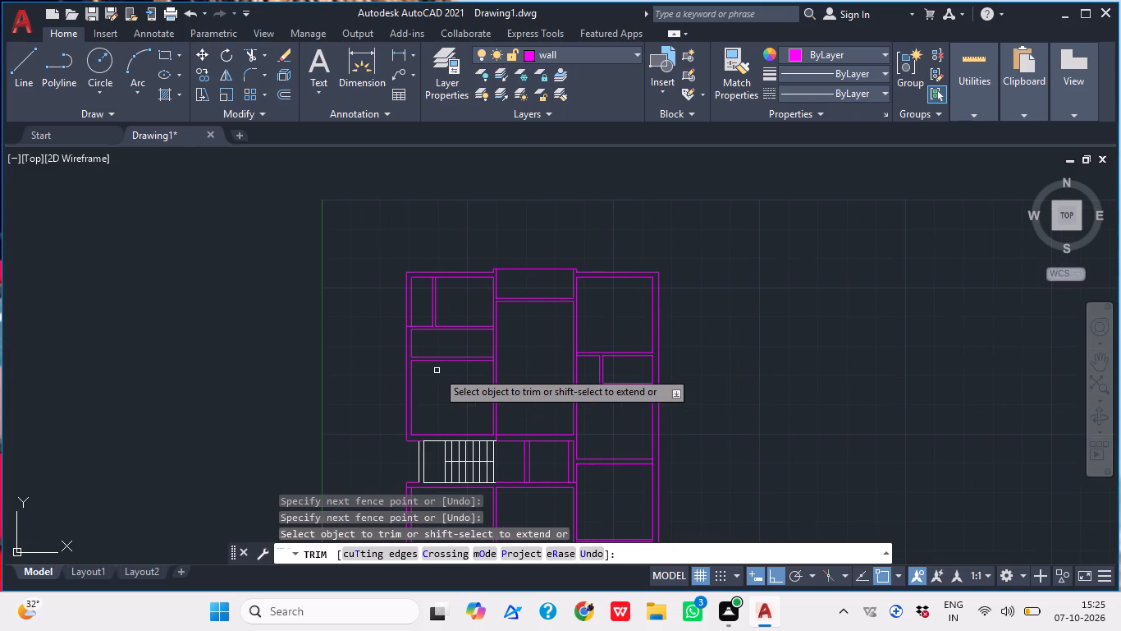
pyautogui.press('Escape')
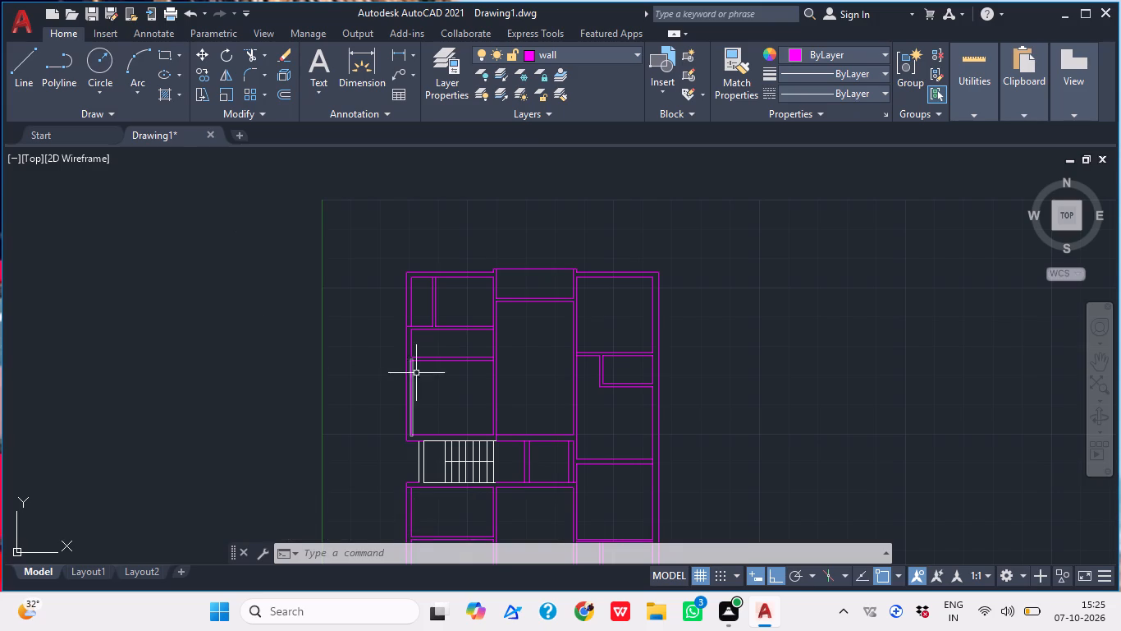
# Examine the upper part of the floor plan for remaining untrimmed wall junctions.
pyautogui.moveTo(395, 339); pyautogui.dragTo(325, 299, button='middle')
pyautogui.moveTo(469, 274); pyautogui.dragTo(436, 241, button='middle')
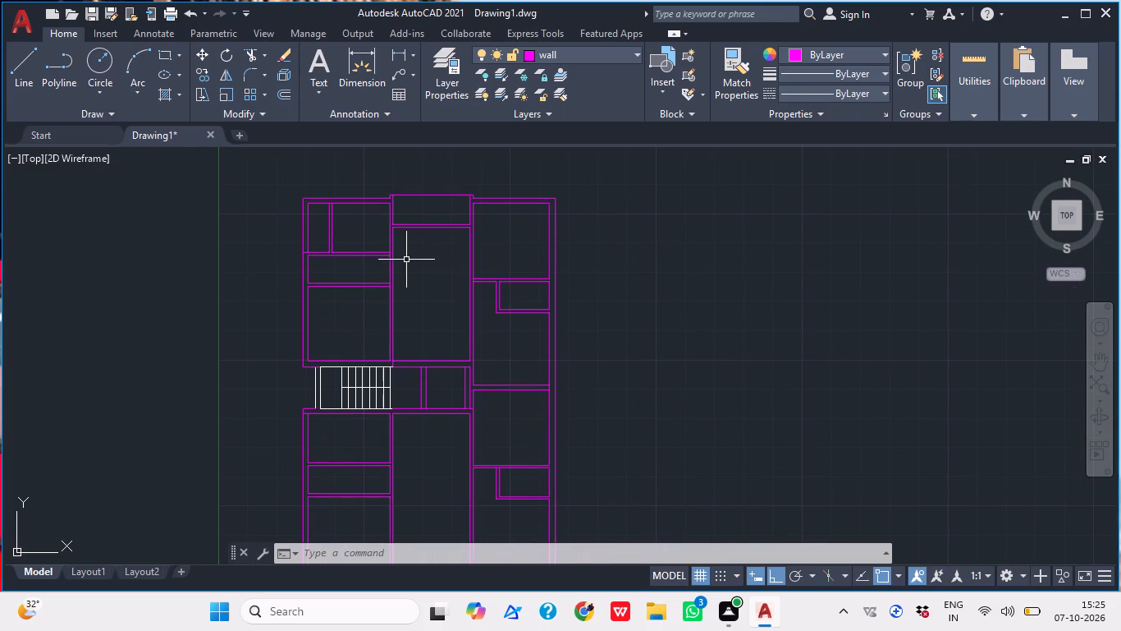
pyautogui.moveTo(387, 247); pyautogui.dragTo(386, 284, button='middle')
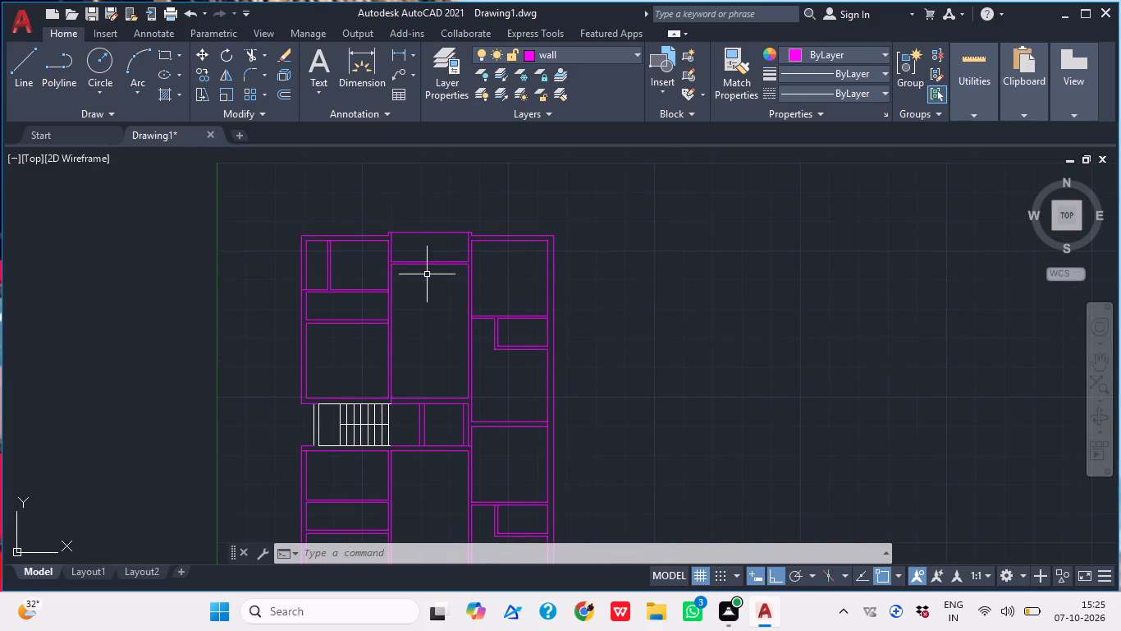
pyautogui.moveTo(467, 277); pyautogui.dragTo(441, 270, button='middle')
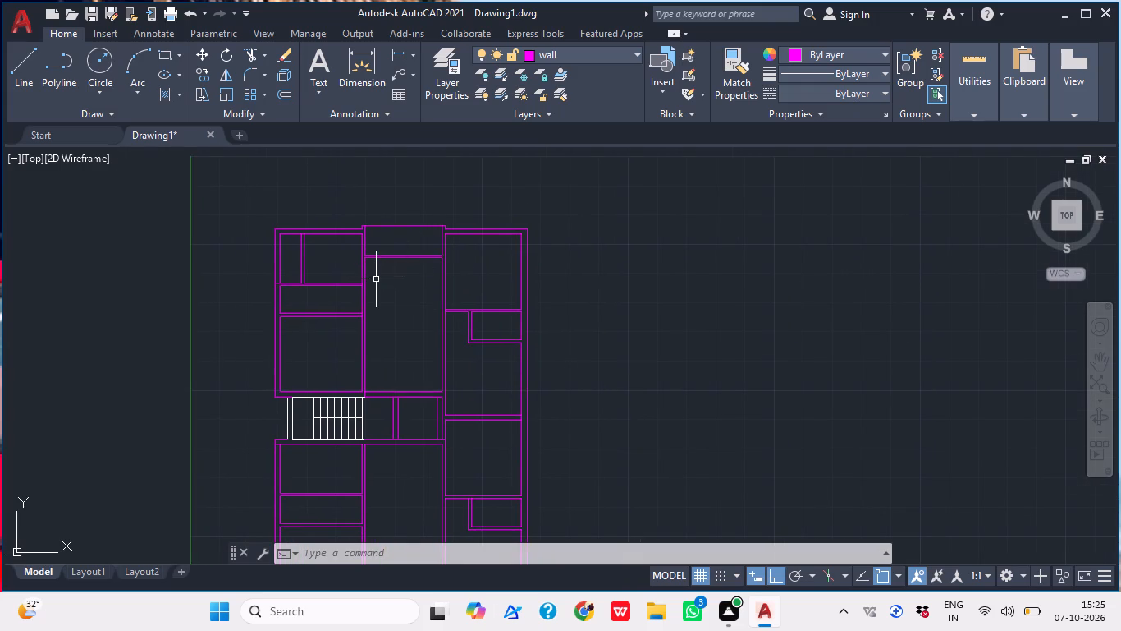
pyautogui.scroll(1, 374, 279)
pyautogui.moveTo(399, 325); pyautogui.dragTo(375, 308, button='middle')
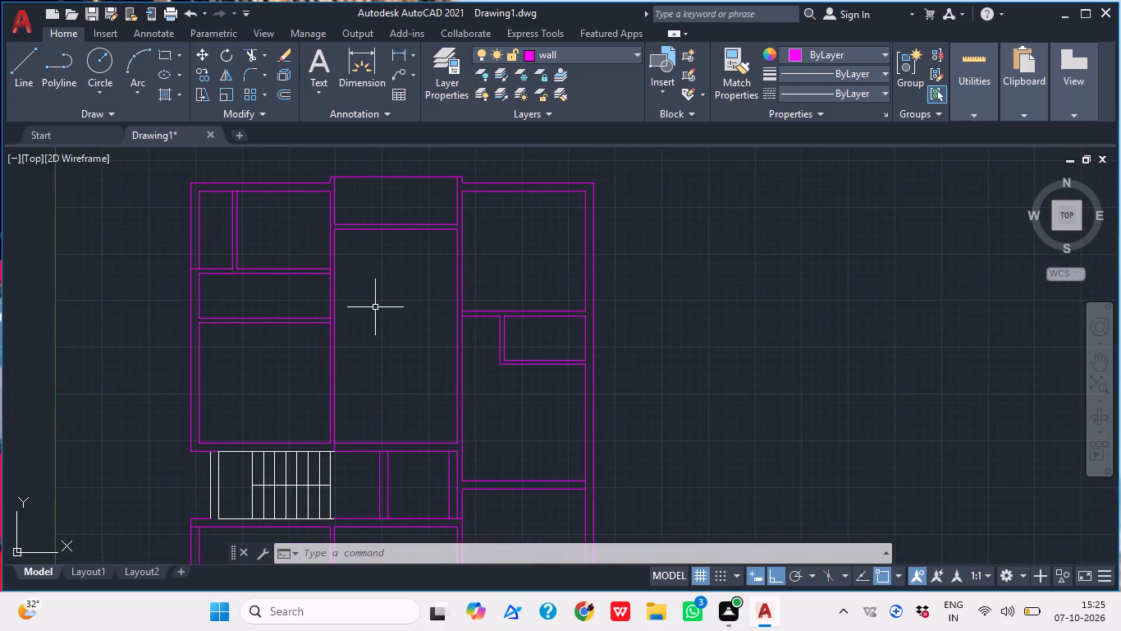
pyautogui.scroll(-1, 433, 334)
pyautogui.moveTo(388, 325); pyautogui.dragTo(379, 320, button='middle')
pyautogui.moveTo(446, 316); pyautogui.dragTo(425, 300, button='middle')
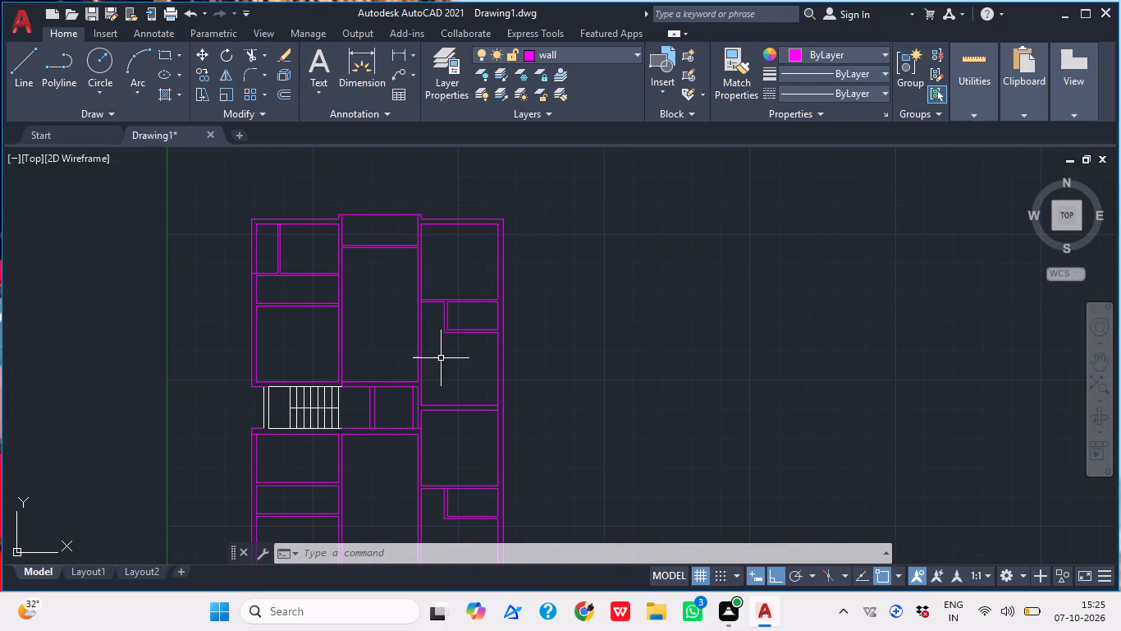
pyautogui.moveTo(430, 357); pyautogui.dragTo(440, 352, button='middle')
pyautogui.press('Escape')
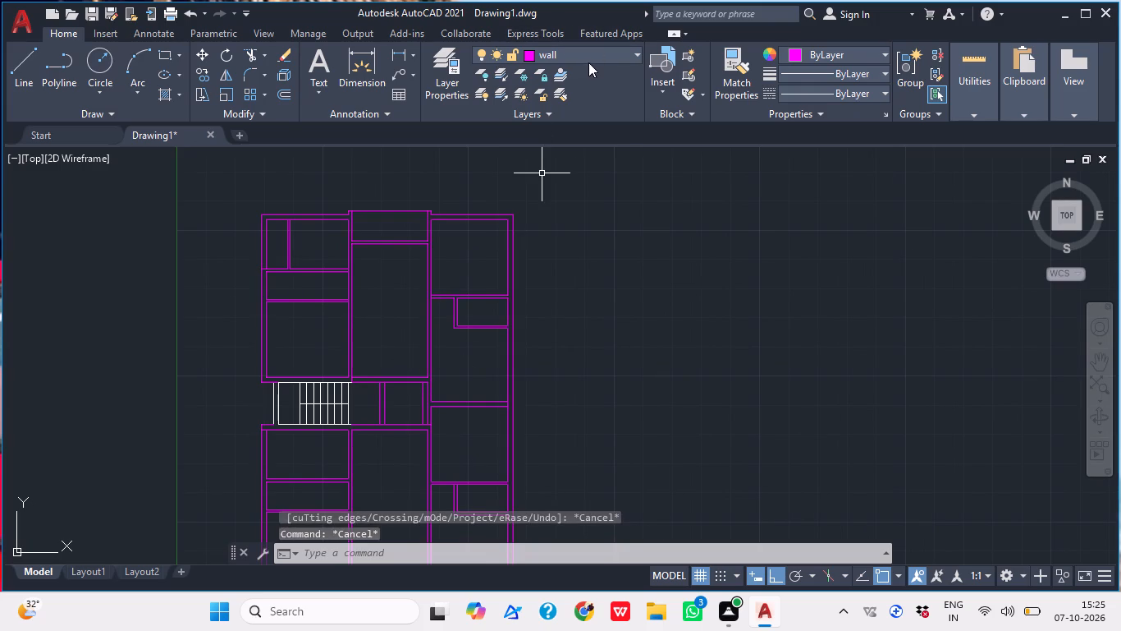
# Make the door layer current.
pyautogui.click(583, 62)
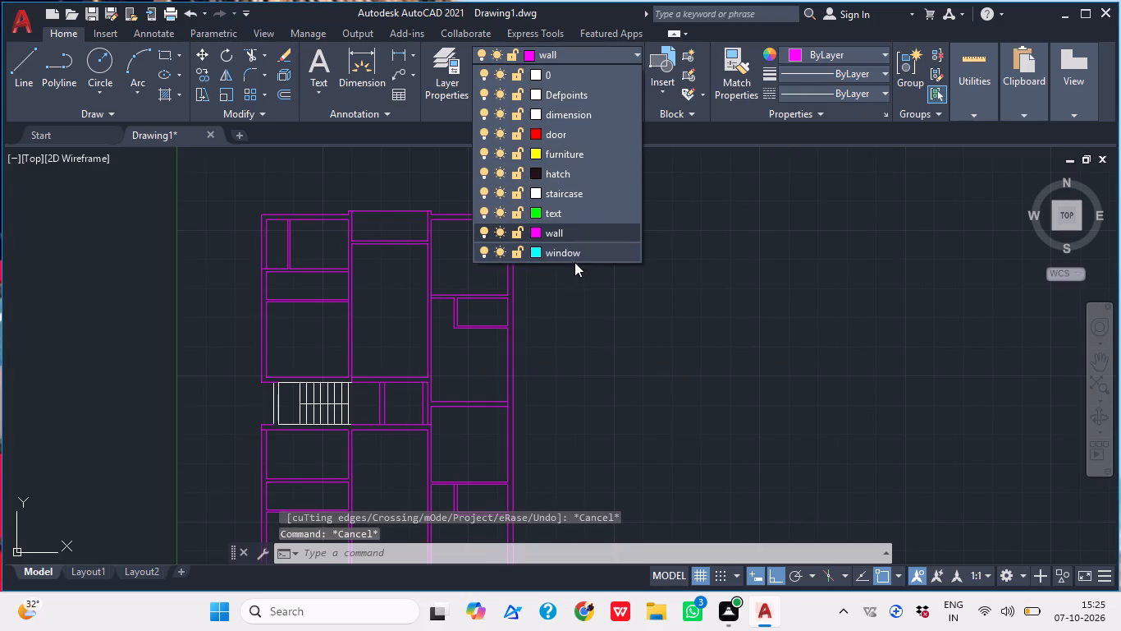
pyautogui.click(551, 136)
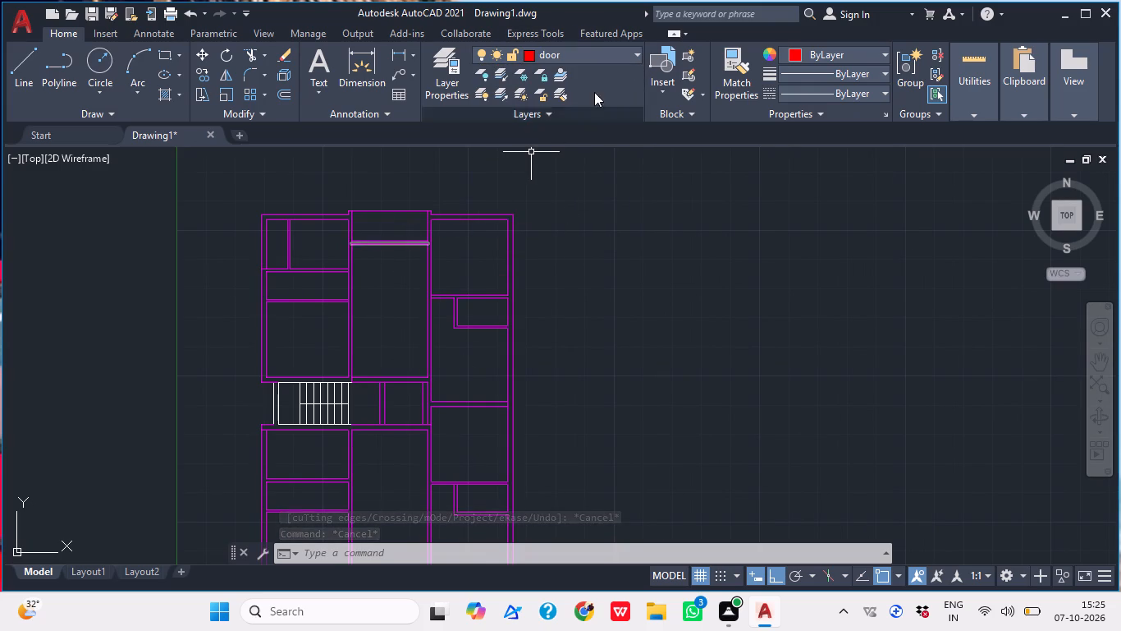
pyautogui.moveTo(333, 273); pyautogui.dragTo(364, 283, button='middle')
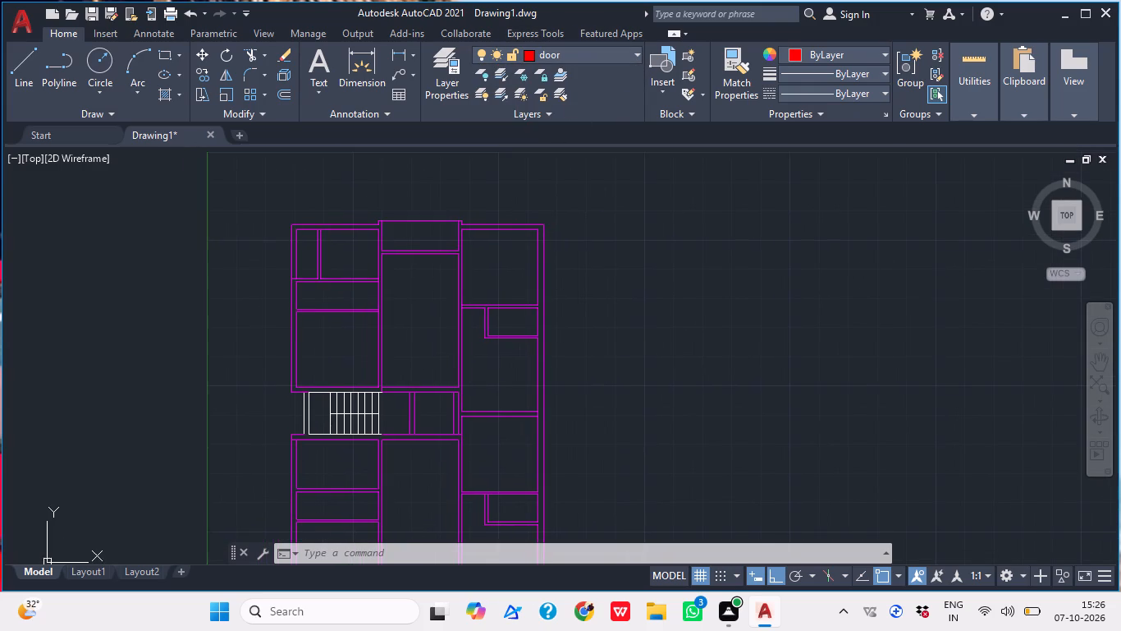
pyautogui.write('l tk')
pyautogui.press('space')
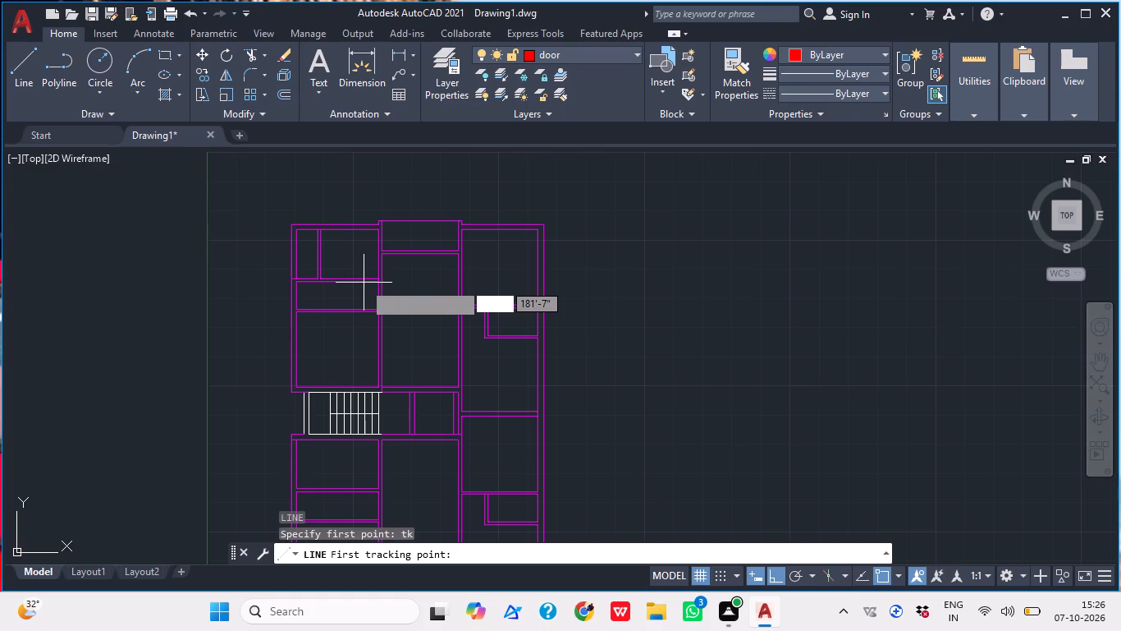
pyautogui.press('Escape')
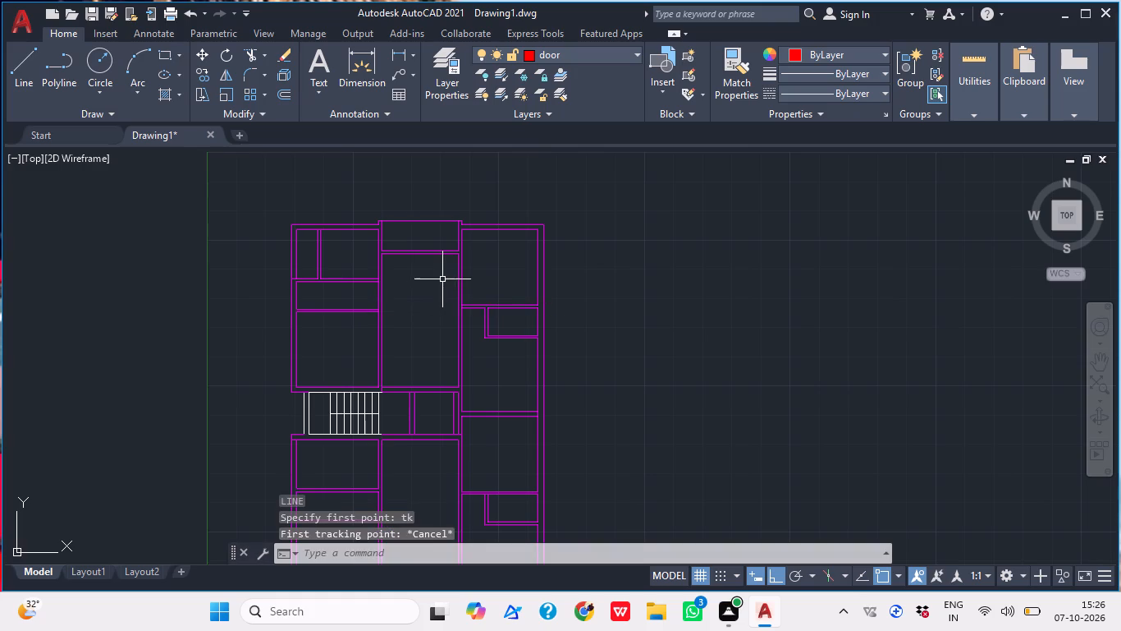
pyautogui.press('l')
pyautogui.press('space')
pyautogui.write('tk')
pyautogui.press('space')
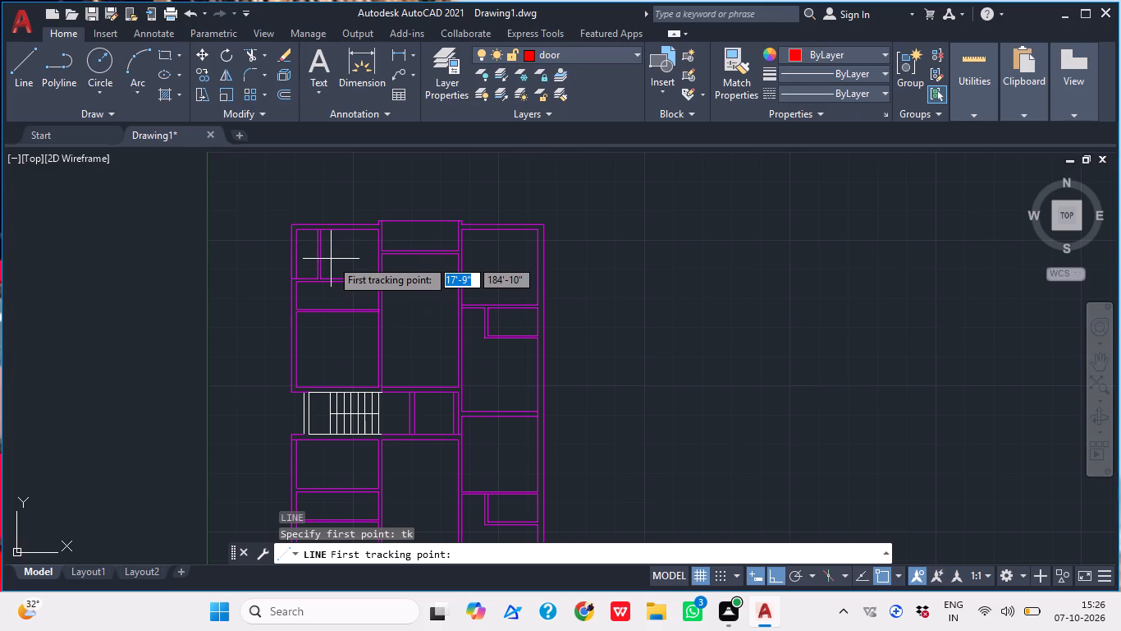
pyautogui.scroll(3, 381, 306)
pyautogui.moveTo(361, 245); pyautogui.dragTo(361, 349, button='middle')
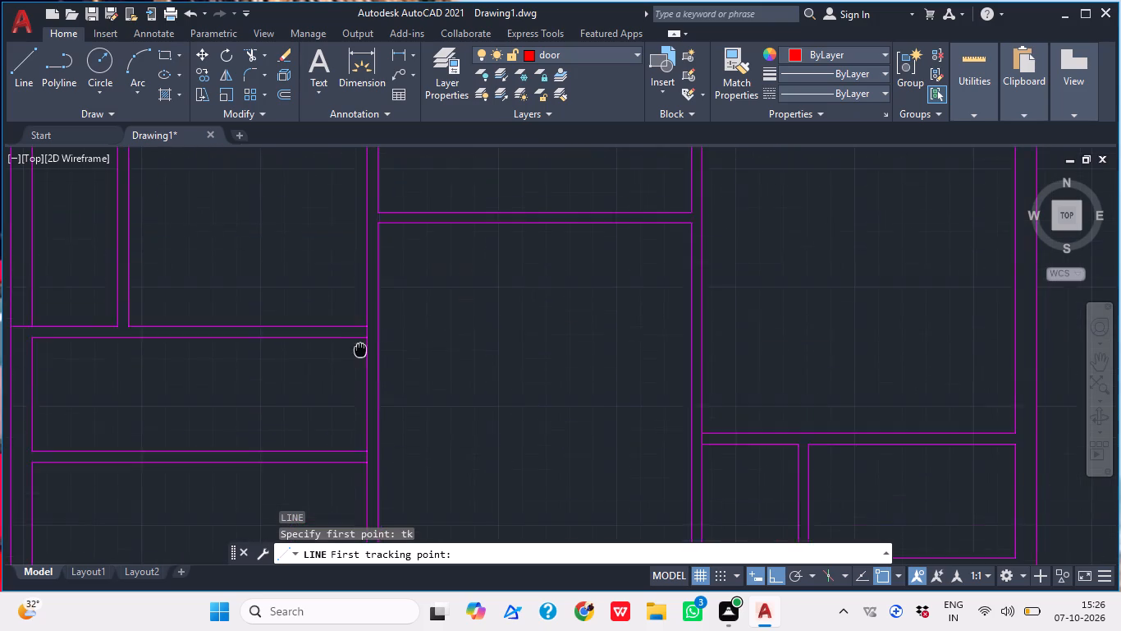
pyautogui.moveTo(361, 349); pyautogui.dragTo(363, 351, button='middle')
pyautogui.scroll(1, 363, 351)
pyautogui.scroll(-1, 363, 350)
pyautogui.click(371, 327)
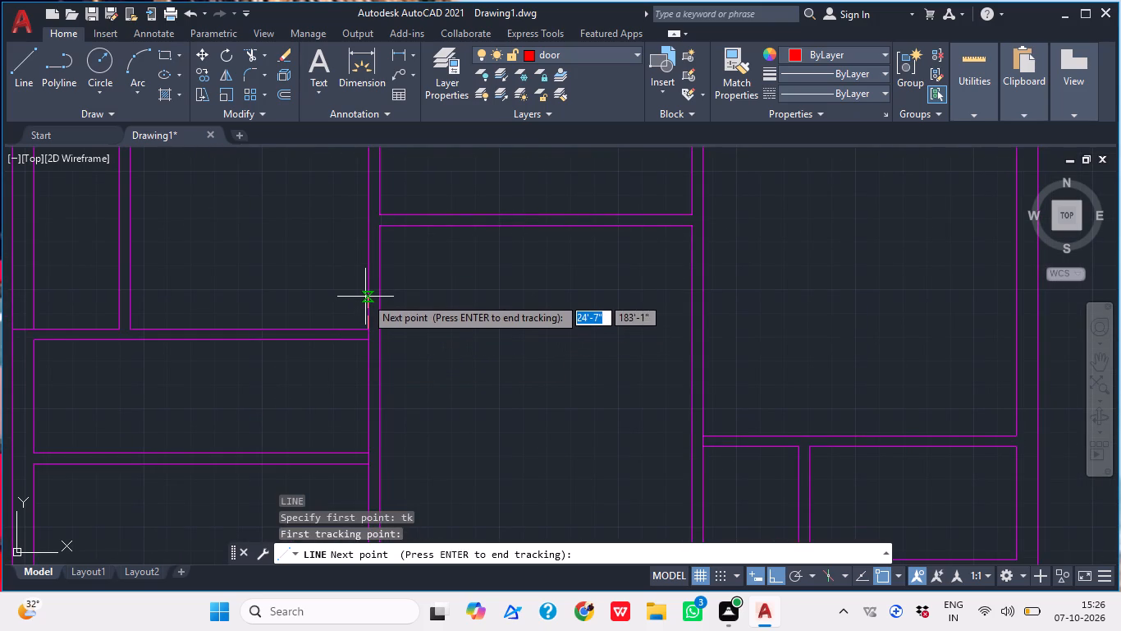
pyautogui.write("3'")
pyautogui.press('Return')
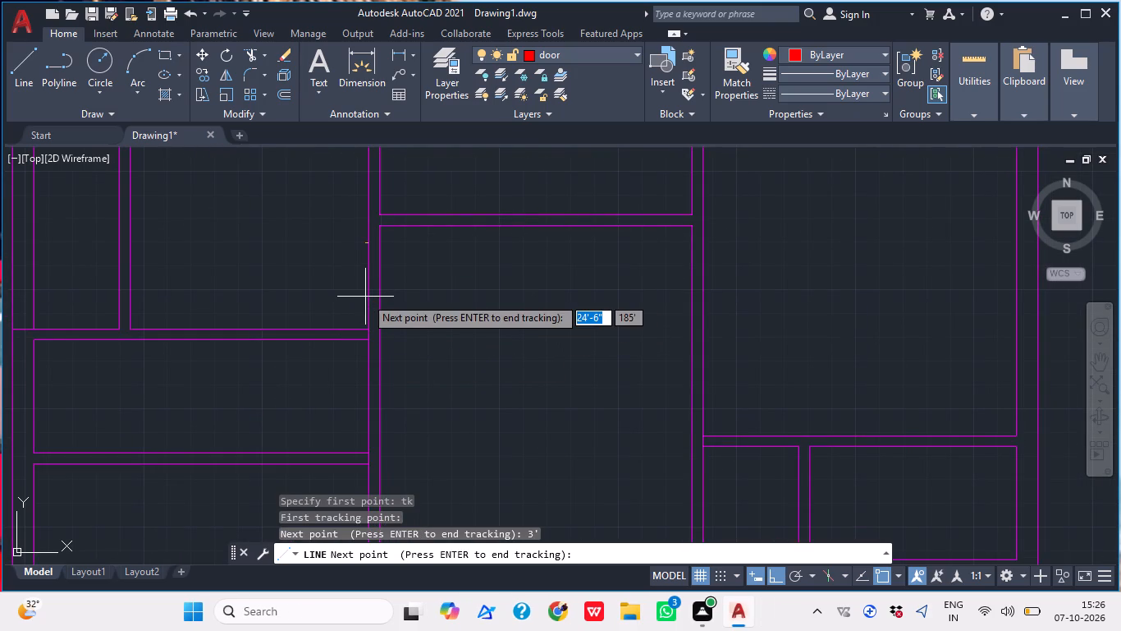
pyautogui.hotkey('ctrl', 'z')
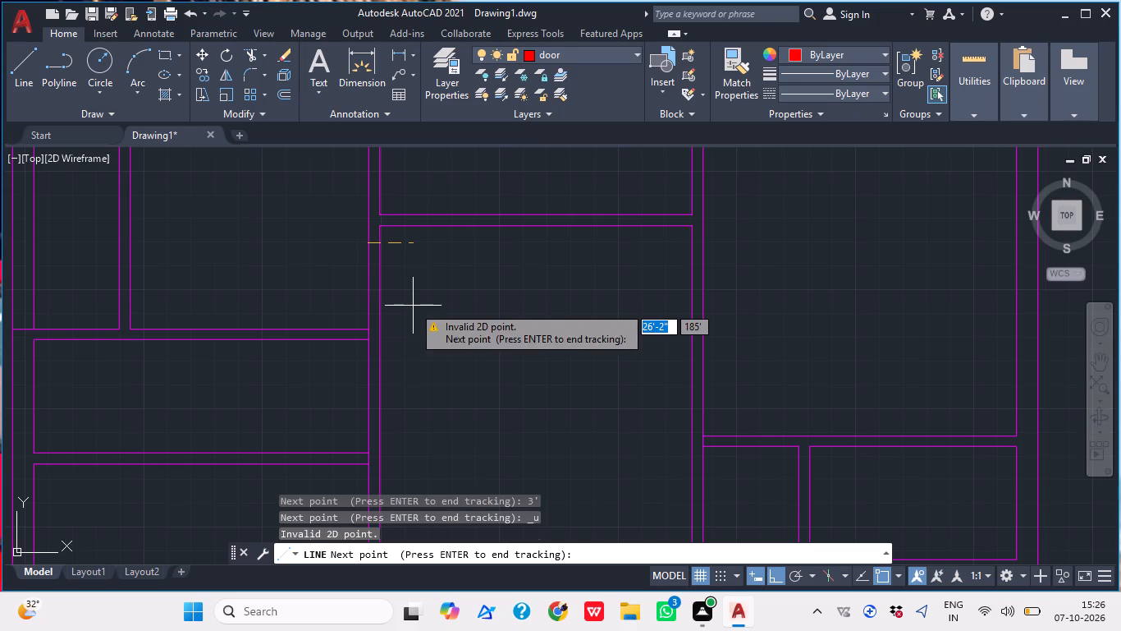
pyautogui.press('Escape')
# Draw a door jamb line across the upper-left room's right-hand wall, tracked 6" above the corner with the upper cross partition.
pyautogui.press('l')
pyautogui.press('space')
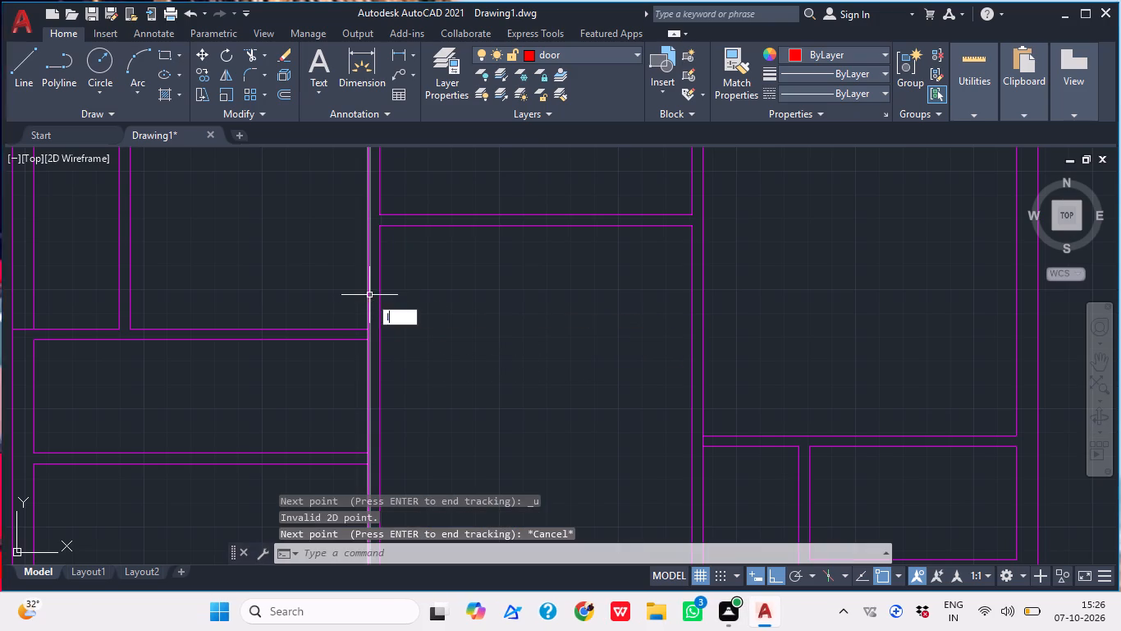
pyautogui.write('tk')
pyautogui.press('Return')
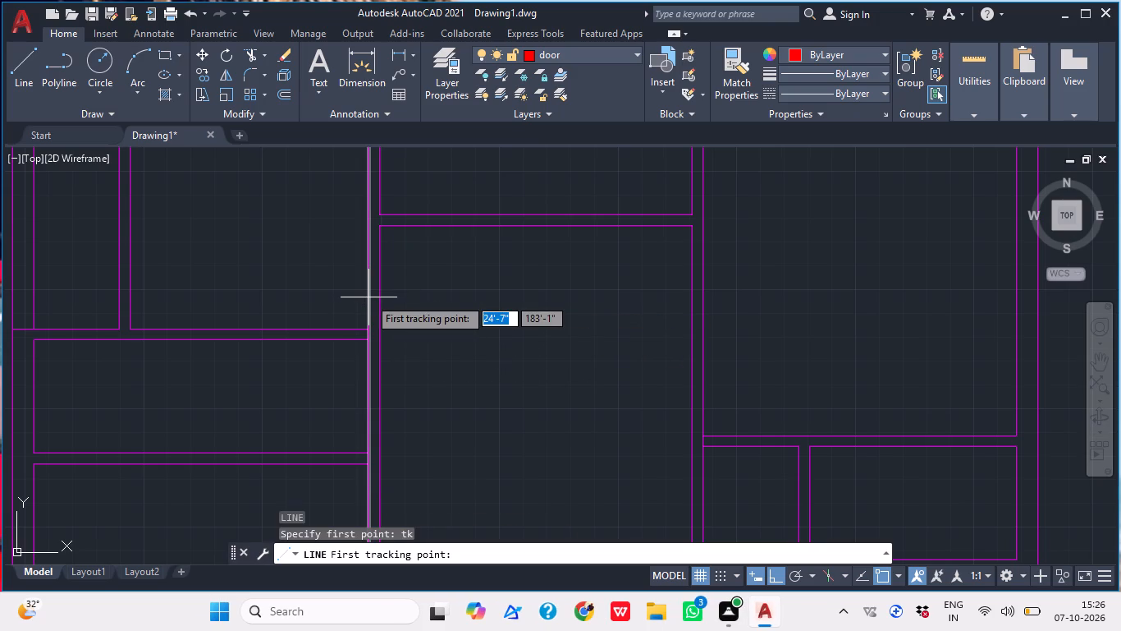
pyautogui.scroll(1, 346, 354)
pyautogui.scroll(-1, 346, 354)
pyautogui.scroll(1, 346, 354)
pyautogui.click(379, 319)
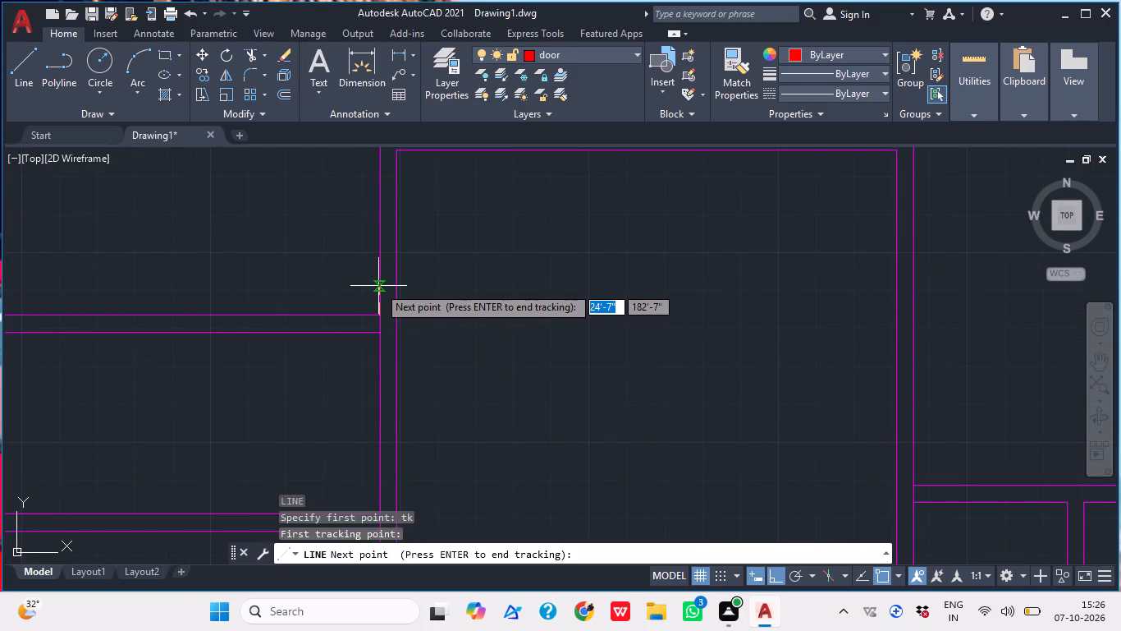
pyautogui.write('6"')
pyautogui.press('Return')
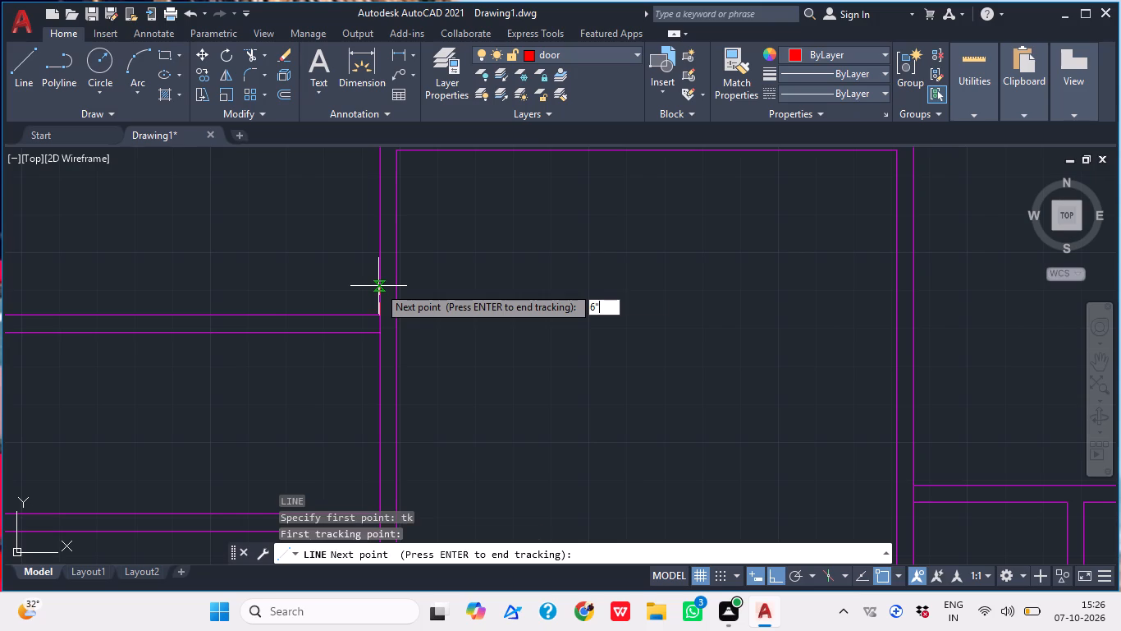
pyautogui.press('Return')
pyautogui.scroll(5, 391, 299)
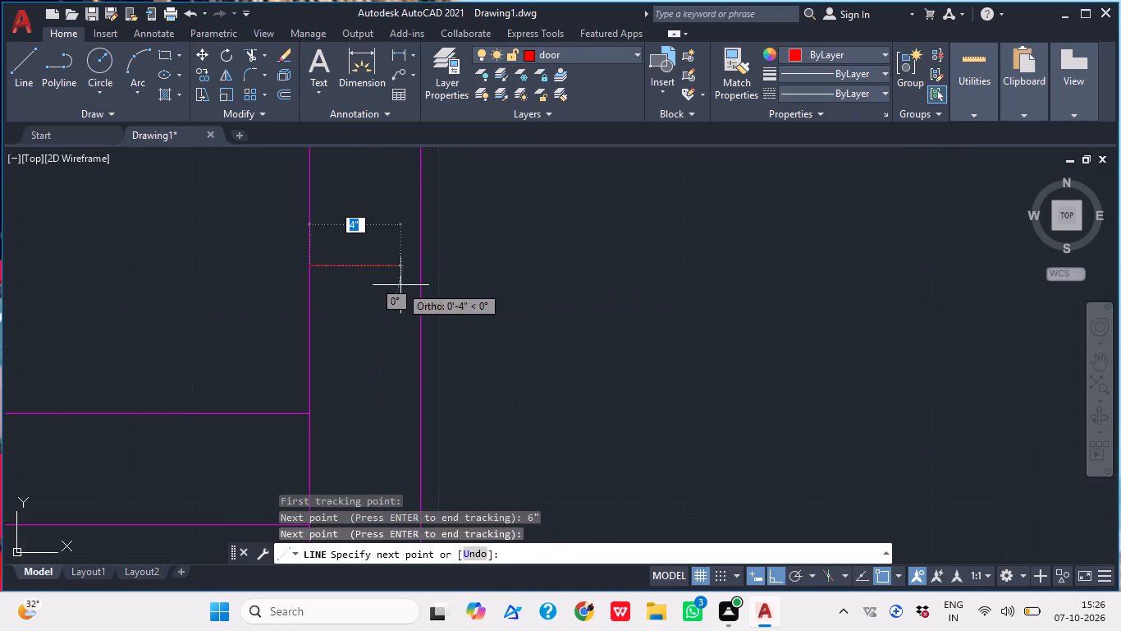
pyautogui.click(419, 270)
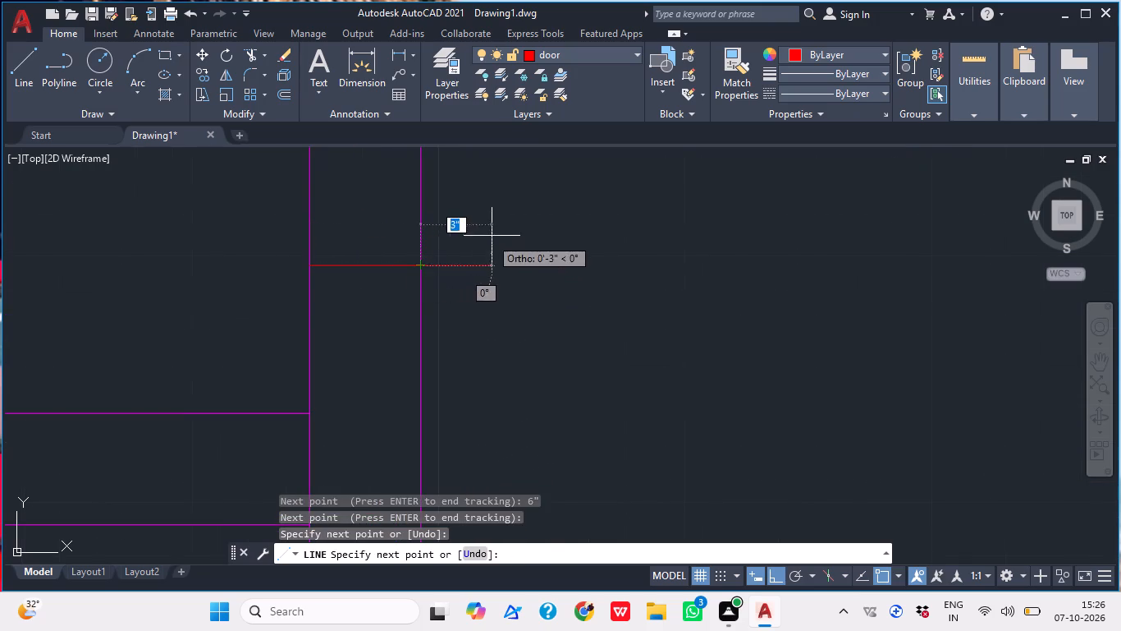
pyautogui.press('Escape')
pyautogui.moveTo(484, 251); pyautogui.dragTo(478, 274, button='middle')
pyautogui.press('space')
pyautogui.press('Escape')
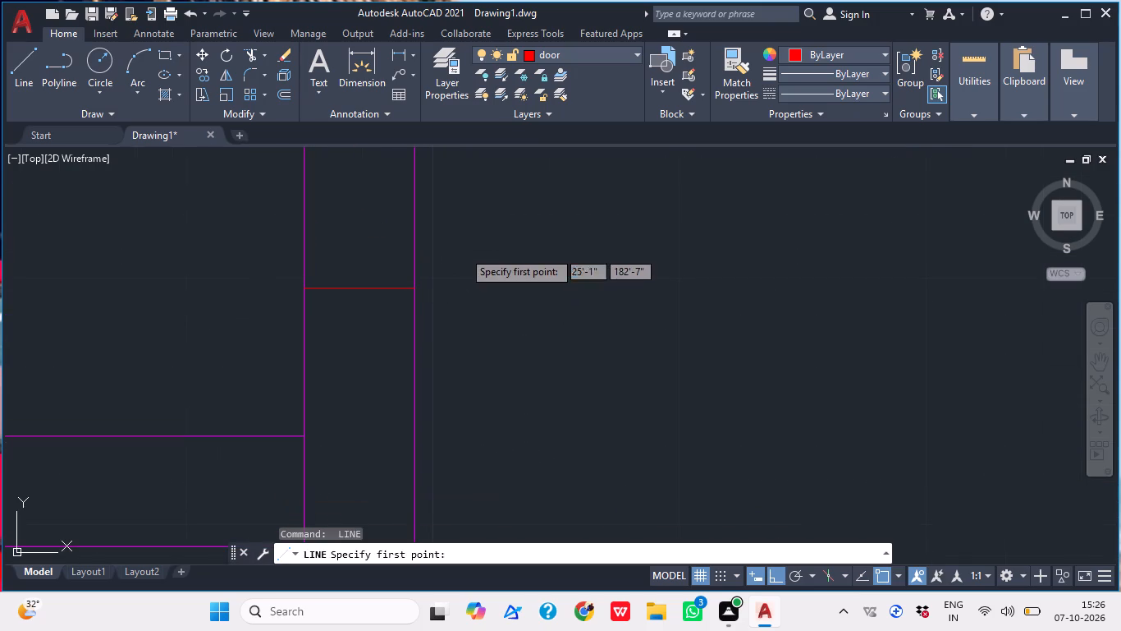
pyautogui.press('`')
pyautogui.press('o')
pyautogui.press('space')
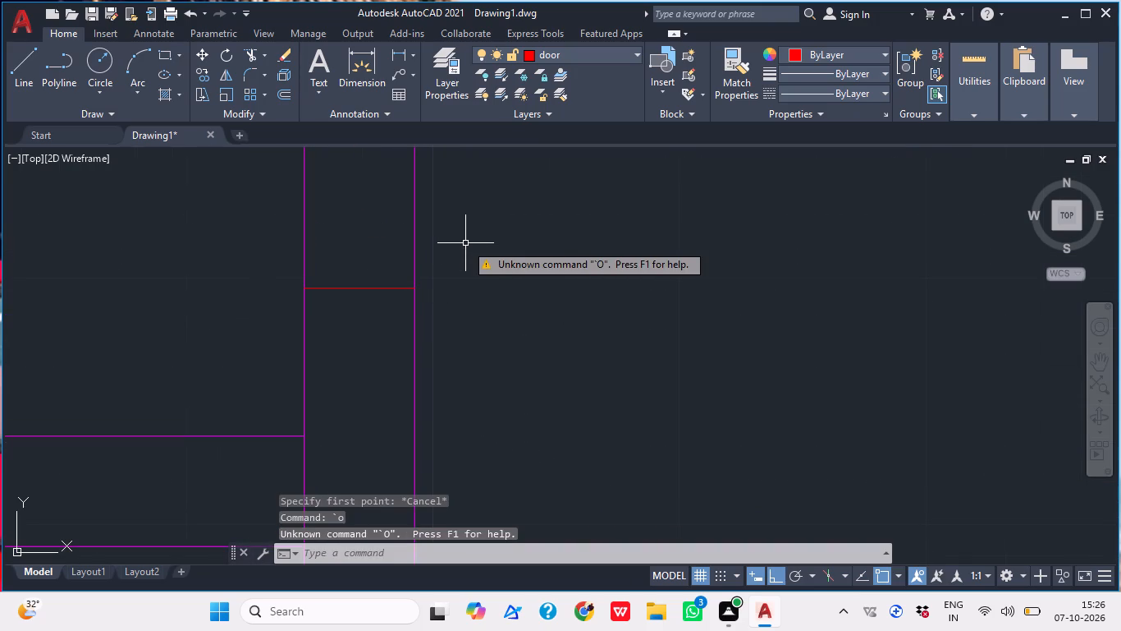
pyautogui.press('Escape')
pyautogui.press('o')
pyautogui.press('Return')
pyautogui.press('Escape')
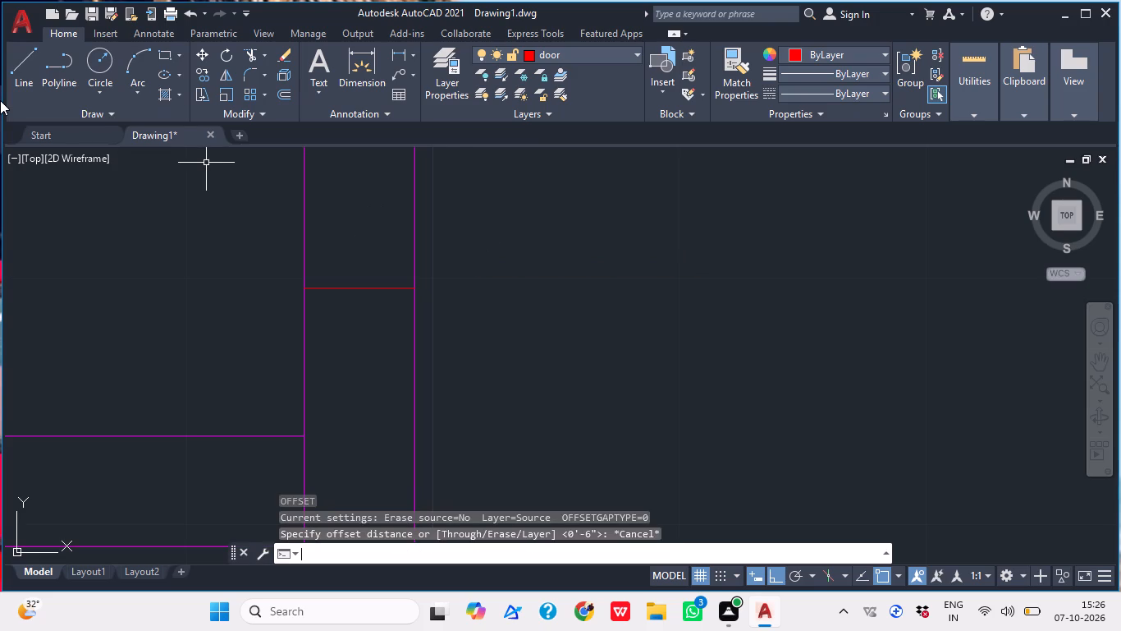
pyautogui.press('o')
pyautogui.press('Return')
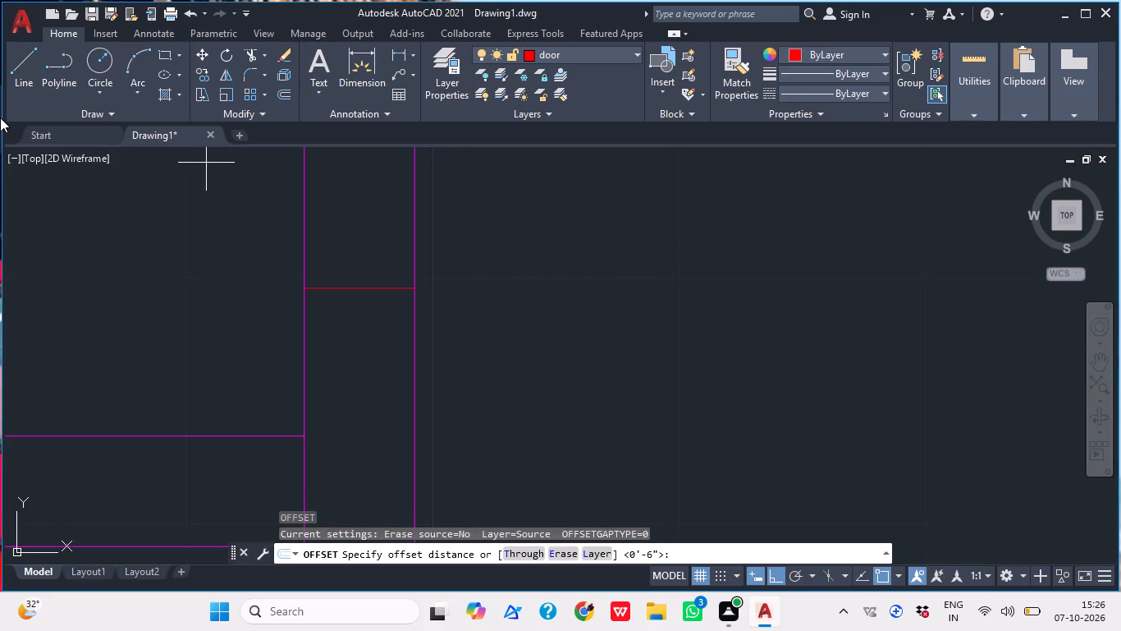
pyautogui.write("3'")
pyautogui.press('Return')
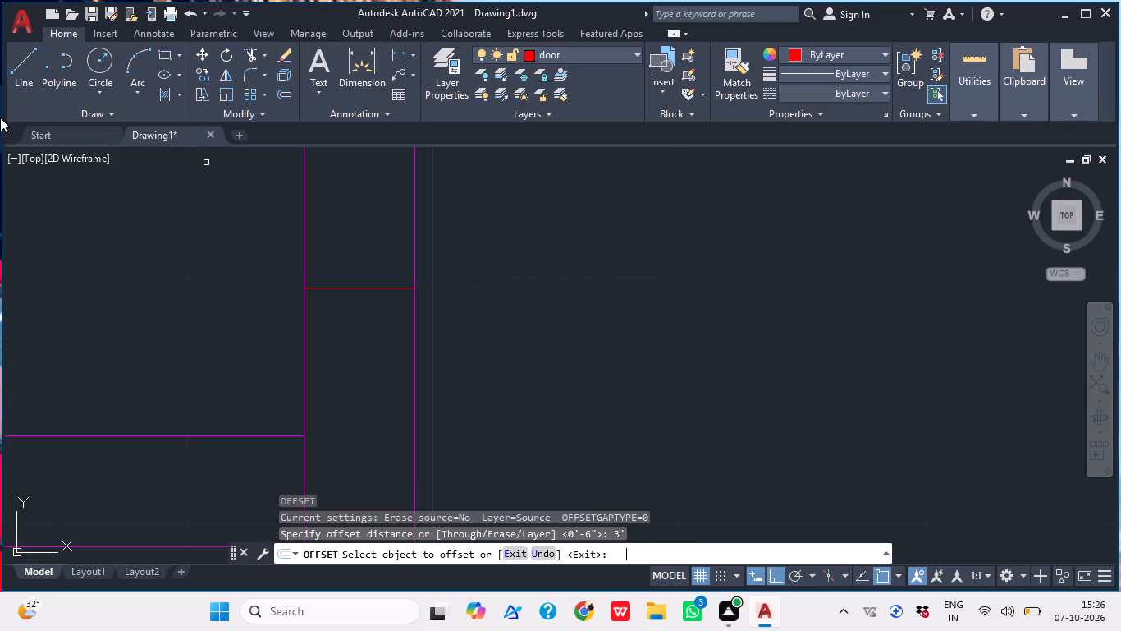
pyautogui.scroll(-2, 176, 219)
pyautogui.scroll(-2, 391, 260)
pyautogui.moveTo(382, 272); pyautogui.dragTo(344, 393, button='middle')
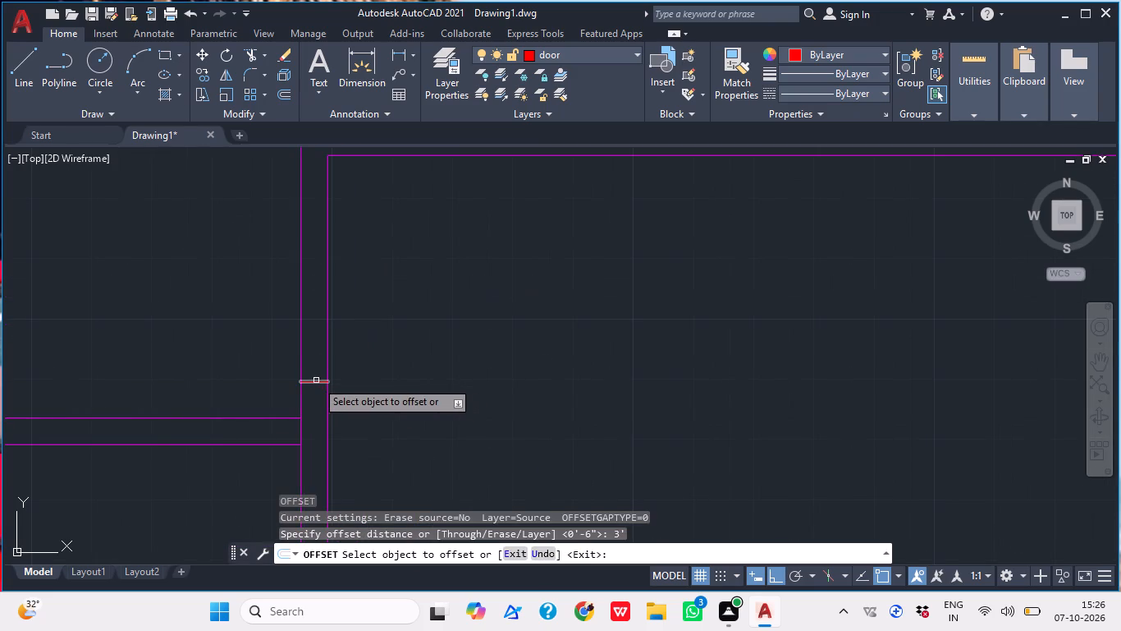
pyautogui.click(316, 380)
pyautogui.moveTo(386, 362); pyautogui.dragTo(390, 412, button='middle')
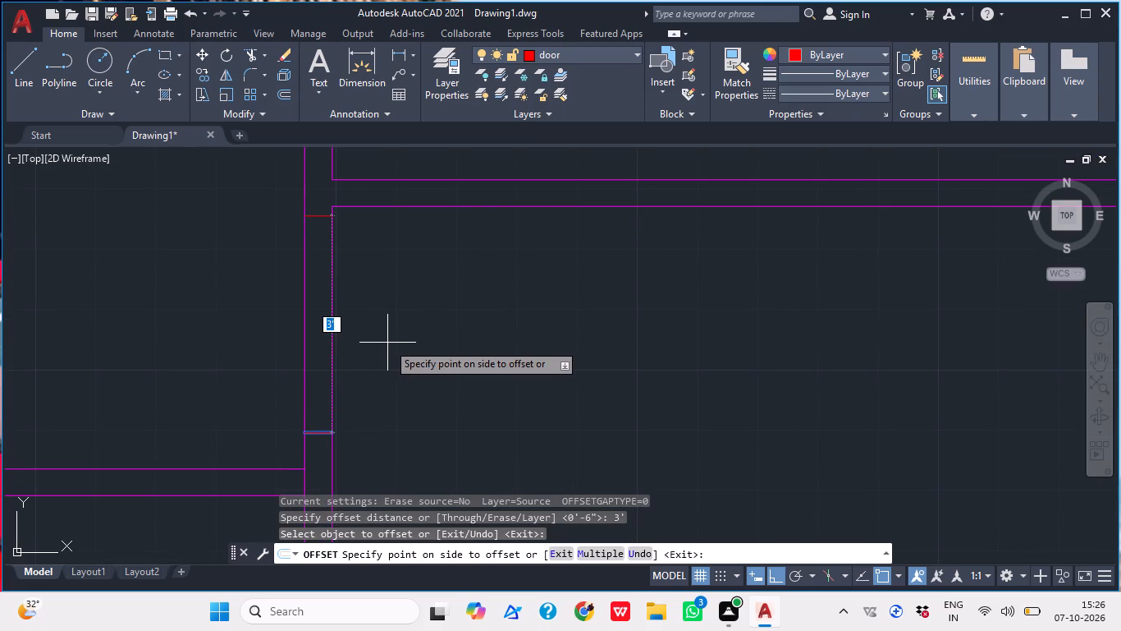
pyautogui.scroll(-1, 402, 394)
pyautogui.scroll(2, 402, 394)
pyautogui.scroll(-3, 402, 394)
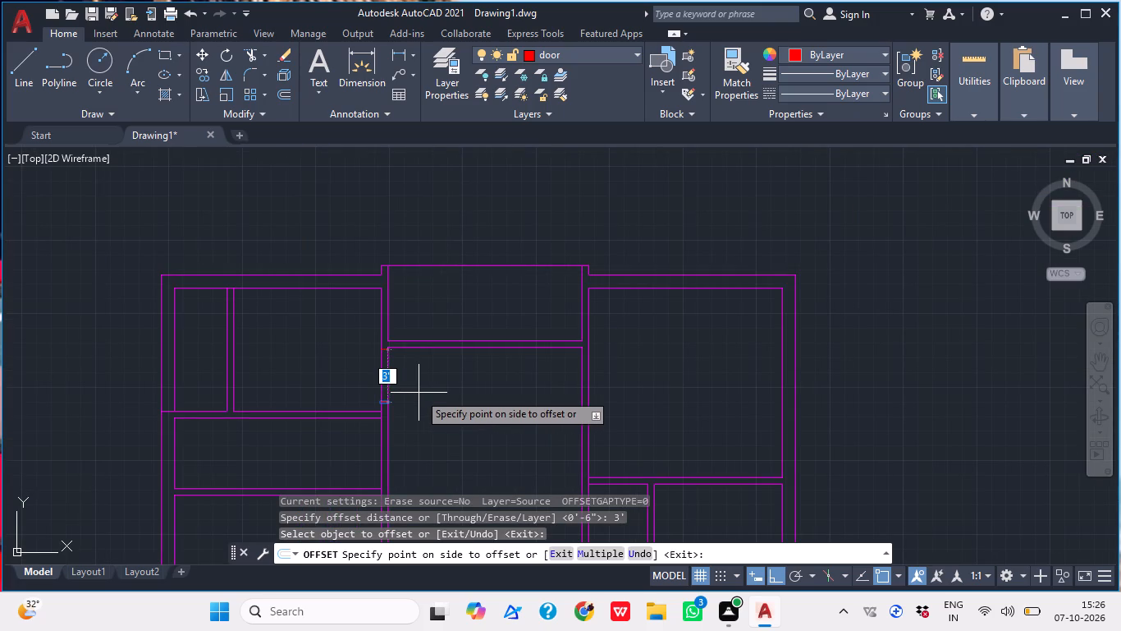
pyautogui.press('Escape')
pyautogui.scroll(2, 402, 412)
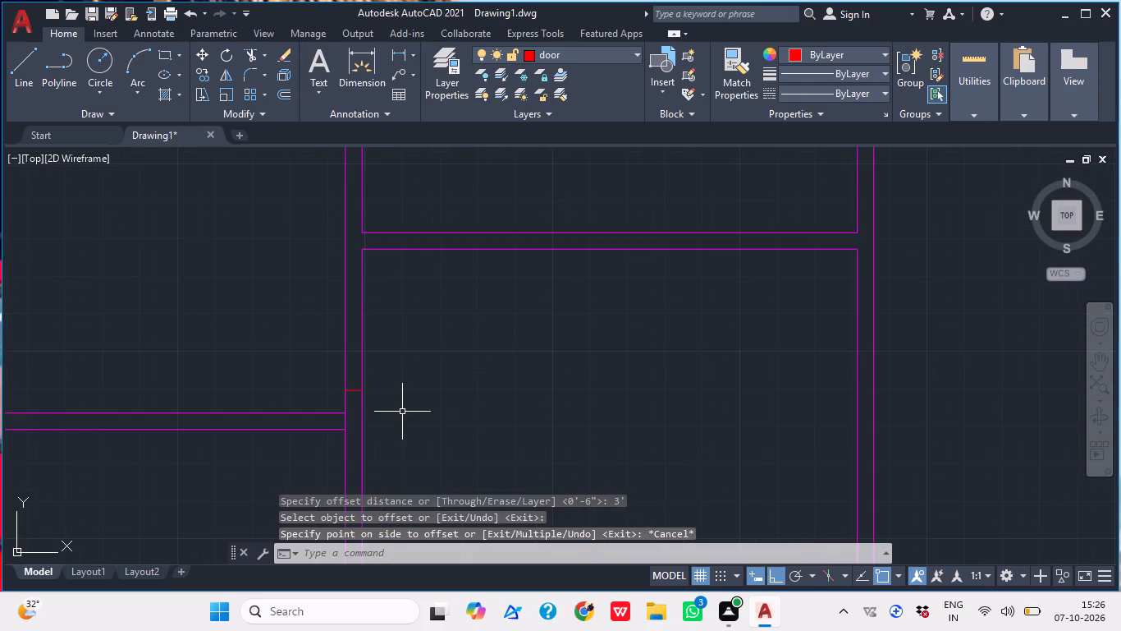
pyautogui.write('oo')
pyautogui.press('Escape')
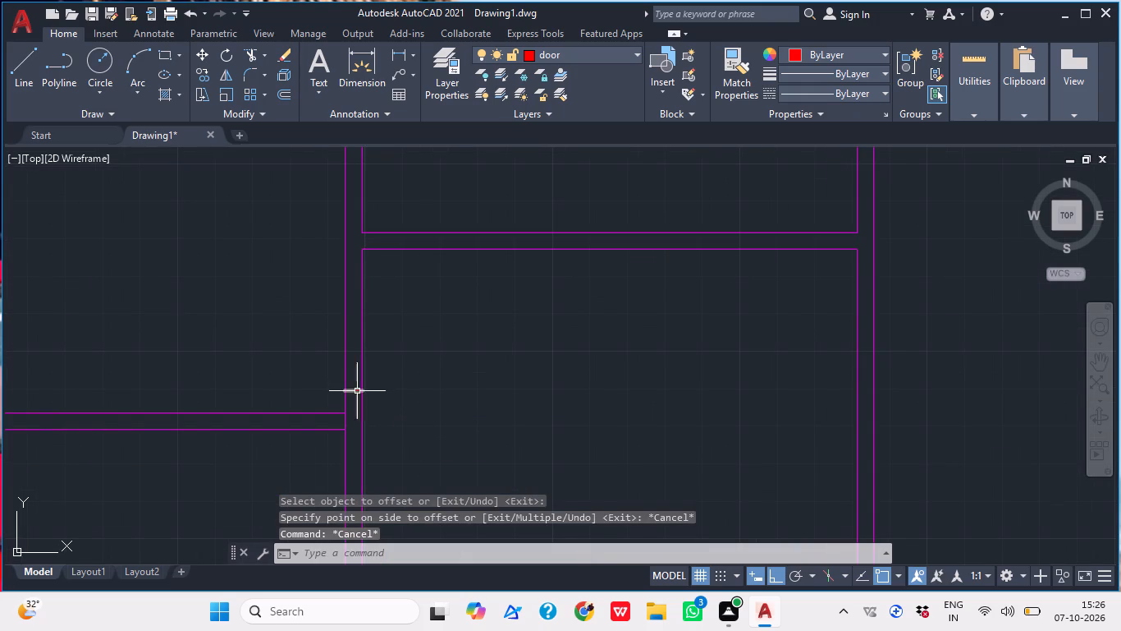
# Erase the door jamb line across the upper-left room's right-hand wall.
pyautogui.click(357, 391)
pyautogui.press('Delete')
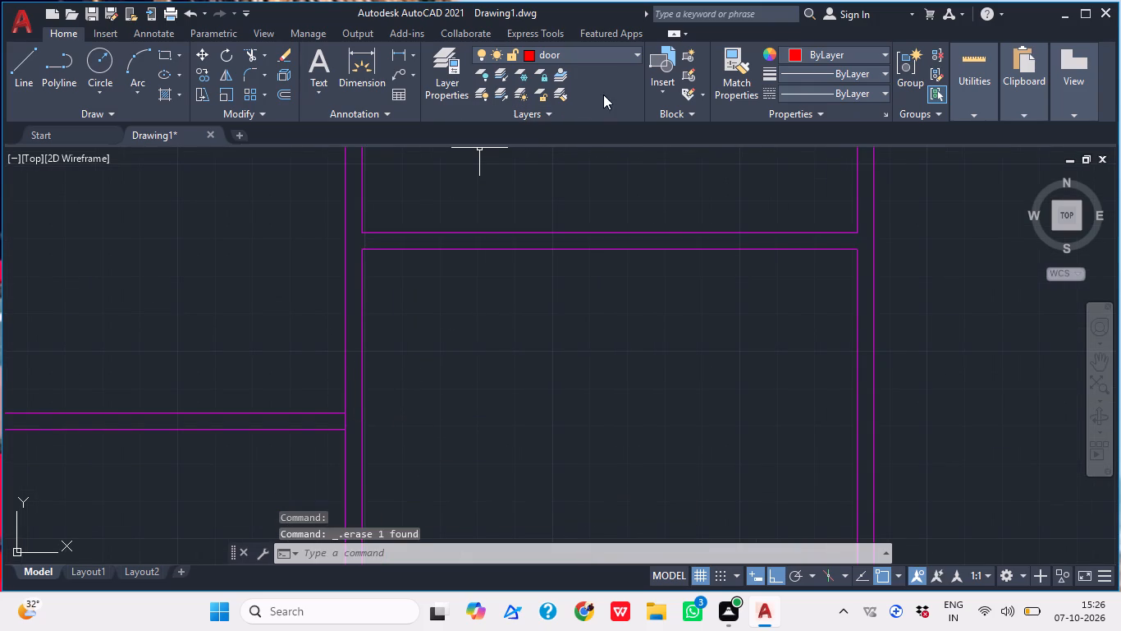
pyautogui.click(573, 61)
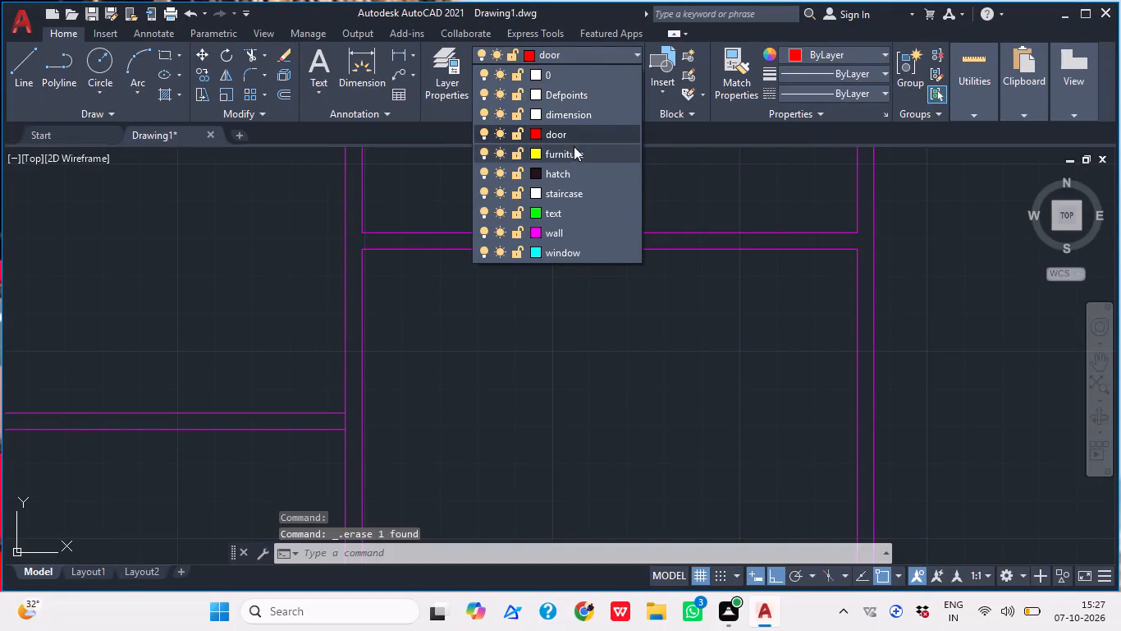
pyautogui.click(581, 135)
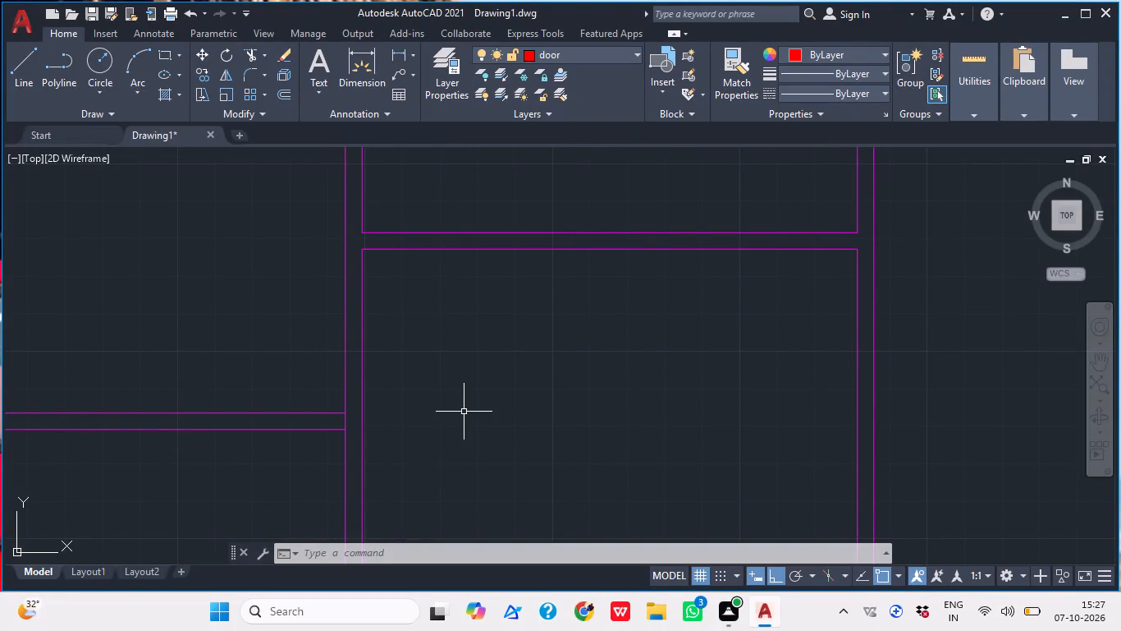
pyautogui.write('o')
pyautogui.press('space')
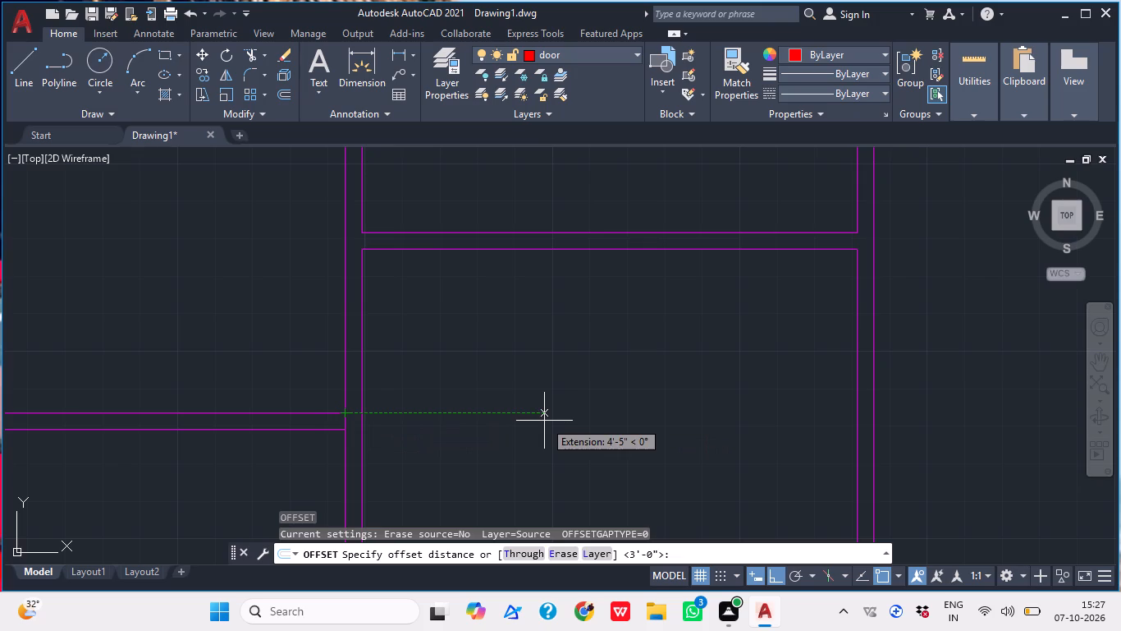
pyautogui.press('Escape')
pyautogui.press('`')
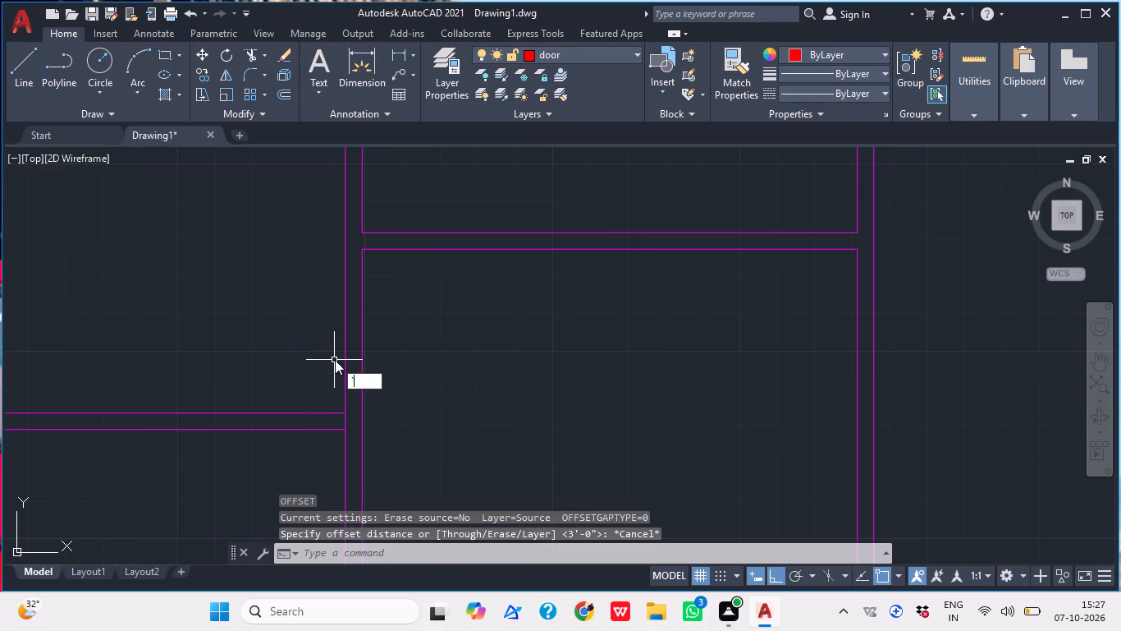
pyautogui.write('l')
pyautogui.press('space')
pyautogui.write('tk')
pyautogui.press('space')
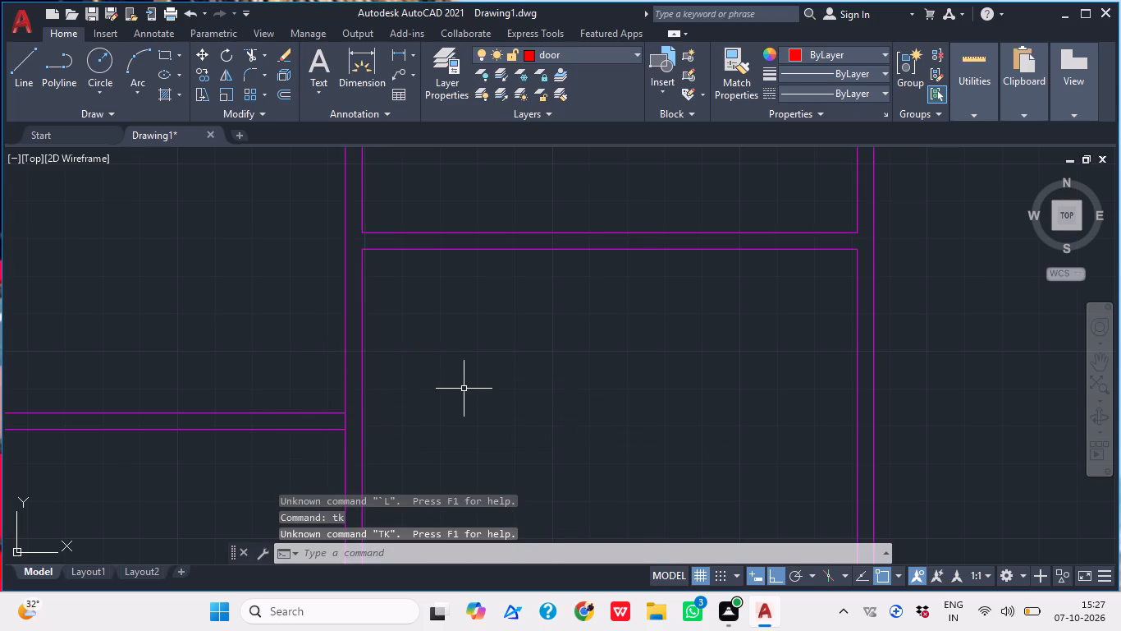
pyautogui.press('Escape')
# Draw a jamb line across the upper-left room's right-hand wall, tracked 2'6" above the corner with the upper cross partition.
pyautogui.press('l')
pyautogui.press('Return')
pyautogui.write('tk')
pyautogui.press('Return')
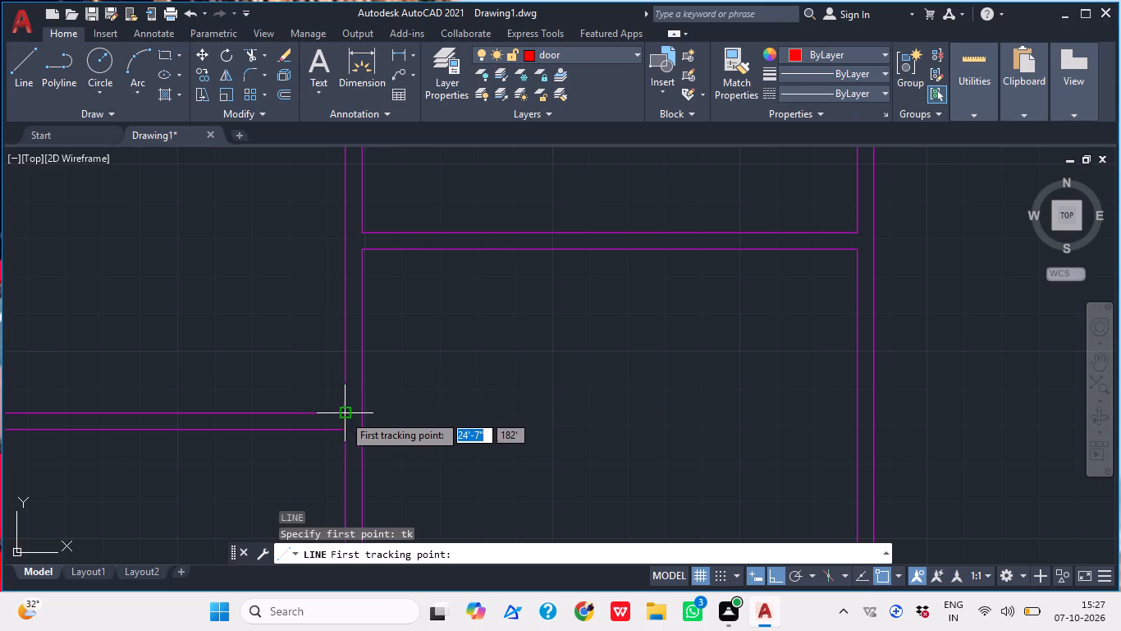
pyautogui.click(345, 414)
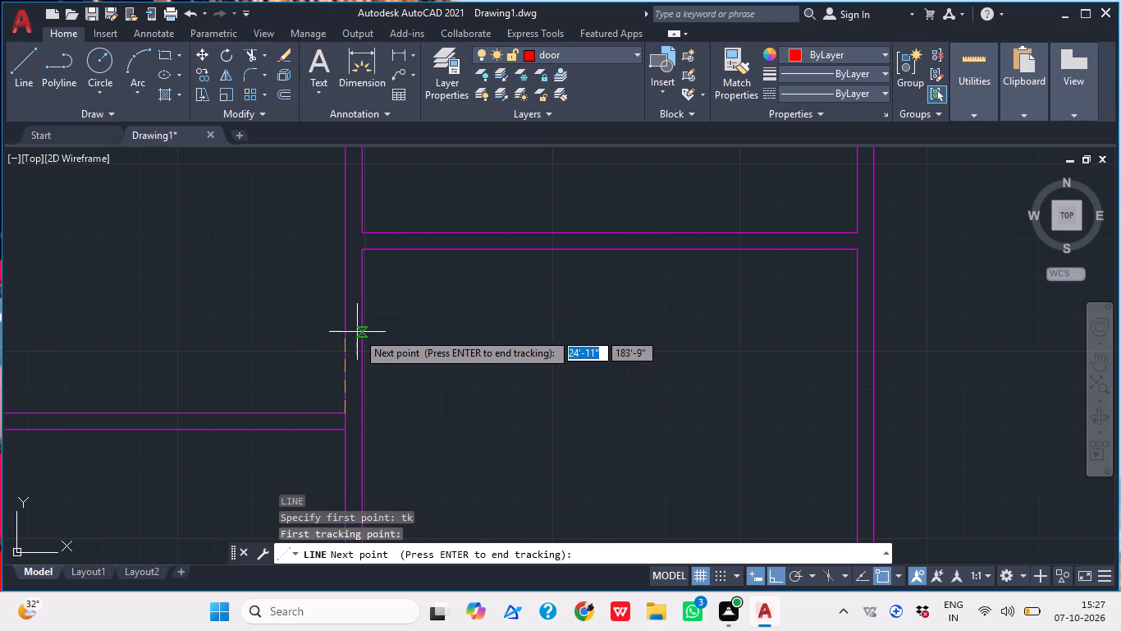
pyautogui.write('2\'6"')
pyautogui.press('Return')
pyautogui.press('Return')
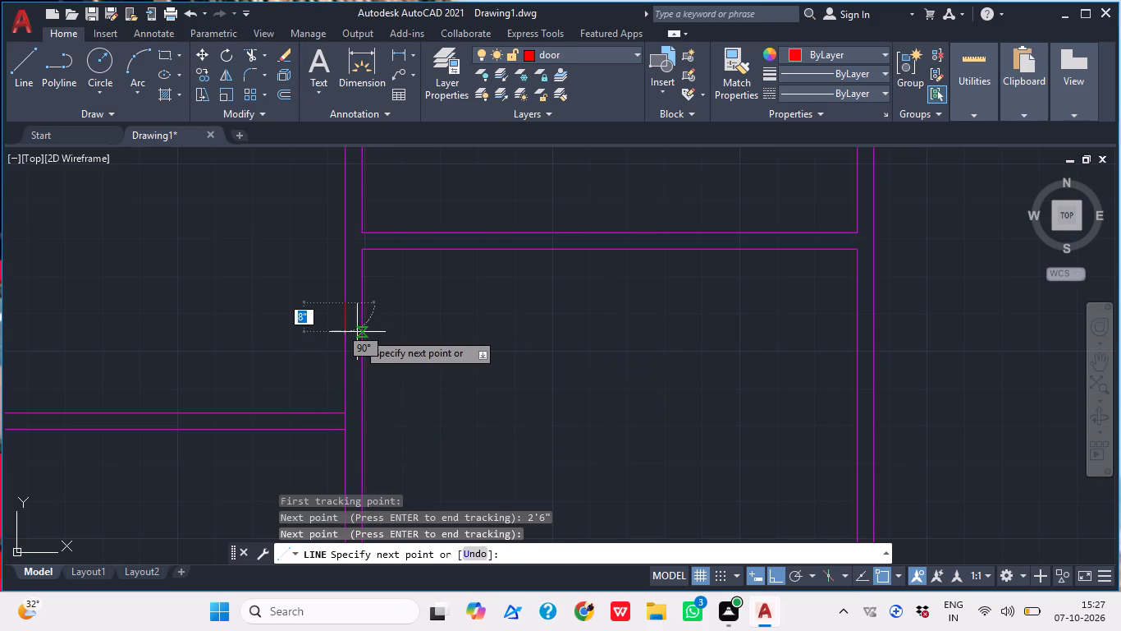
pyautogui.scroll(3, 348, 317)
pyautogui.click(394, 251)
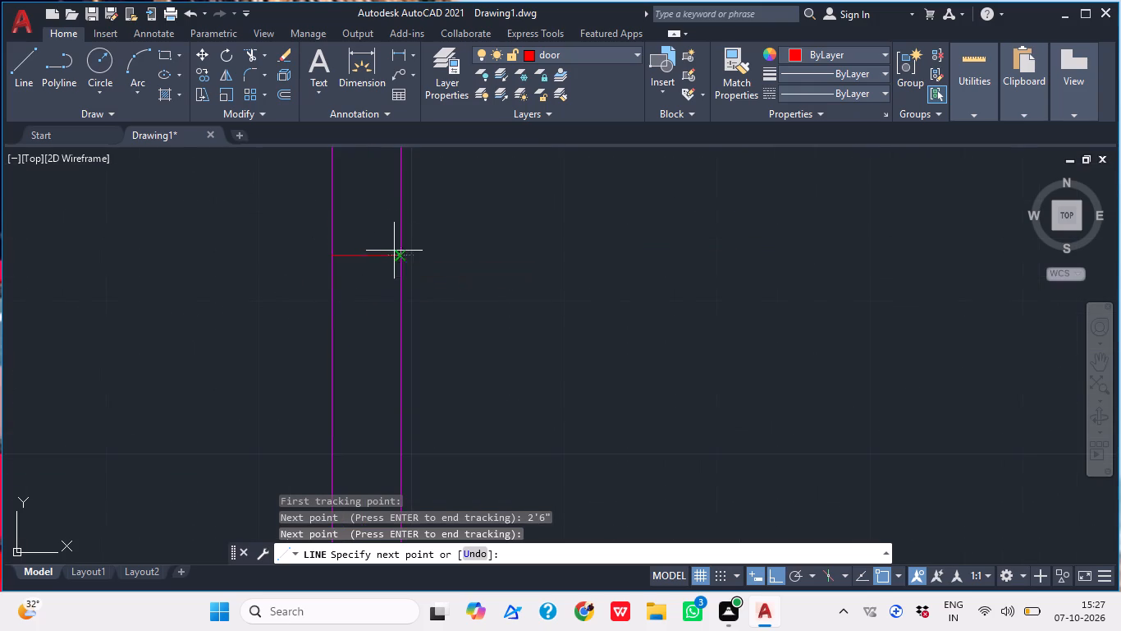
pyautogui.press('Escape')
# Extend the upper cross partition's upper line across the right-hand wall to its far face.
pyautogui.scroll(-2, 452, 226)
pyautogui.moveTo(439, 264); pyautogui.dragTo(392, 256, button='middle')
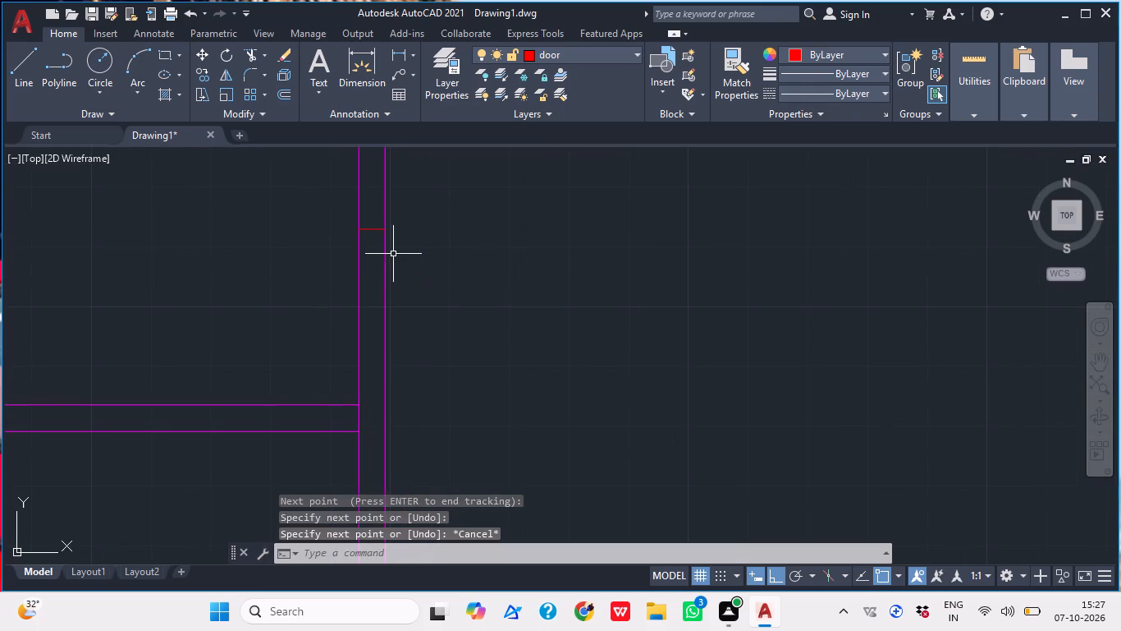
pyautogui.press('e')
pyautogui.press('x')
pyautogui.press('space')
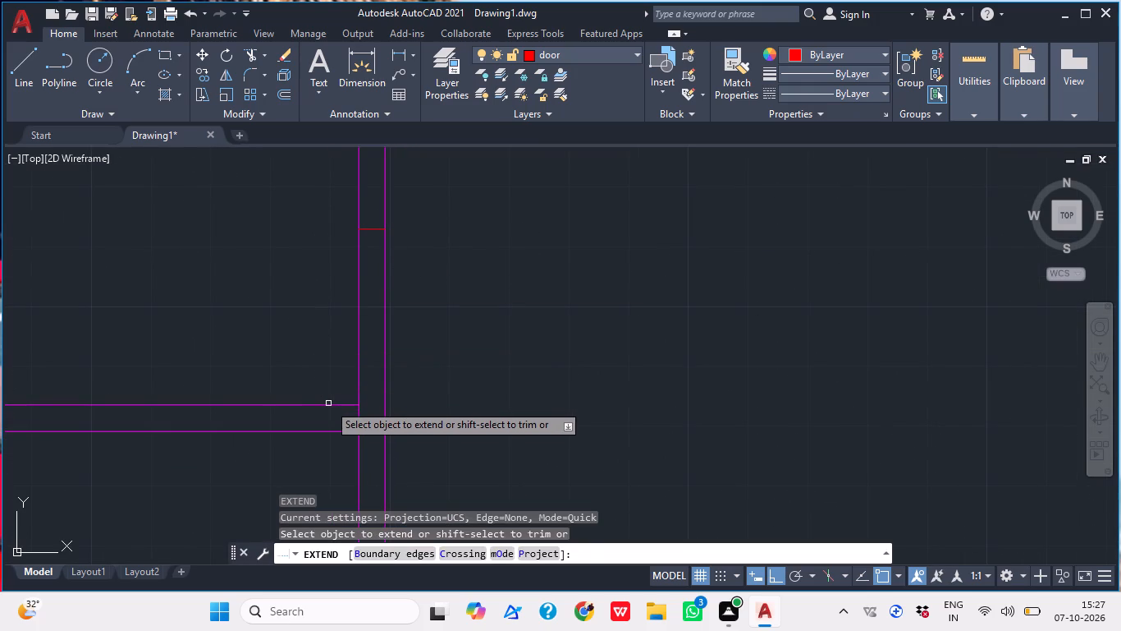
pyautogui.click(328, 404)
pyautogui.press('Escape')
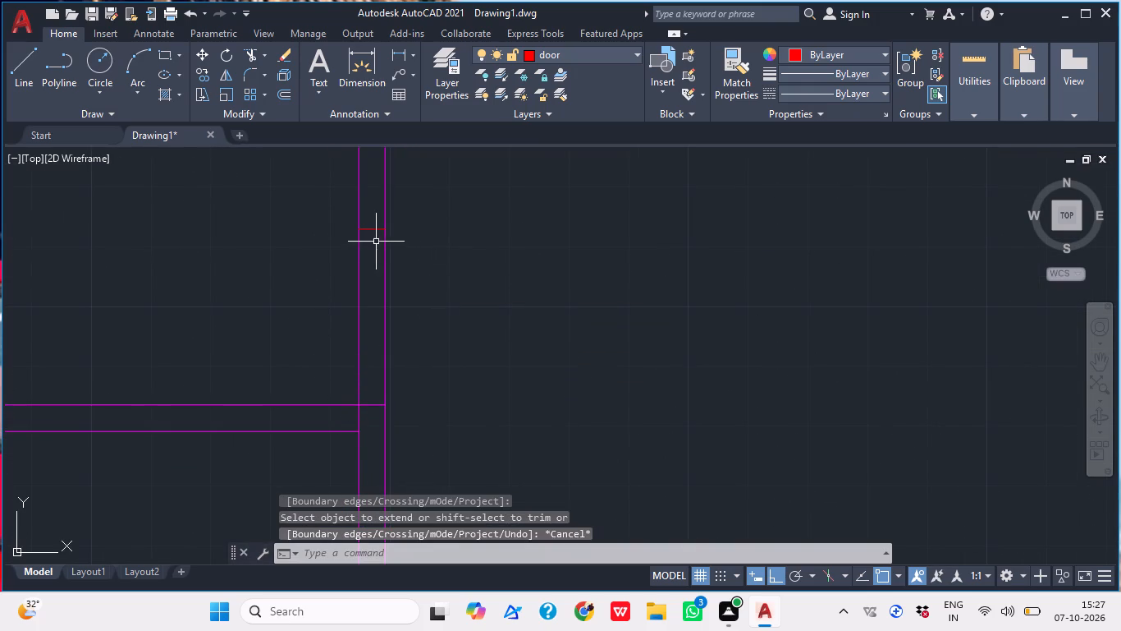
# Trim both lines of the right-hand wall between the jamb line and the extended partition line to open the doorway.
pyautogui.press('t')
pyautogui.press('r')
pyautogui.press('space')
pyautogui.click(412, 281)
pyautogui.click(322, 296)
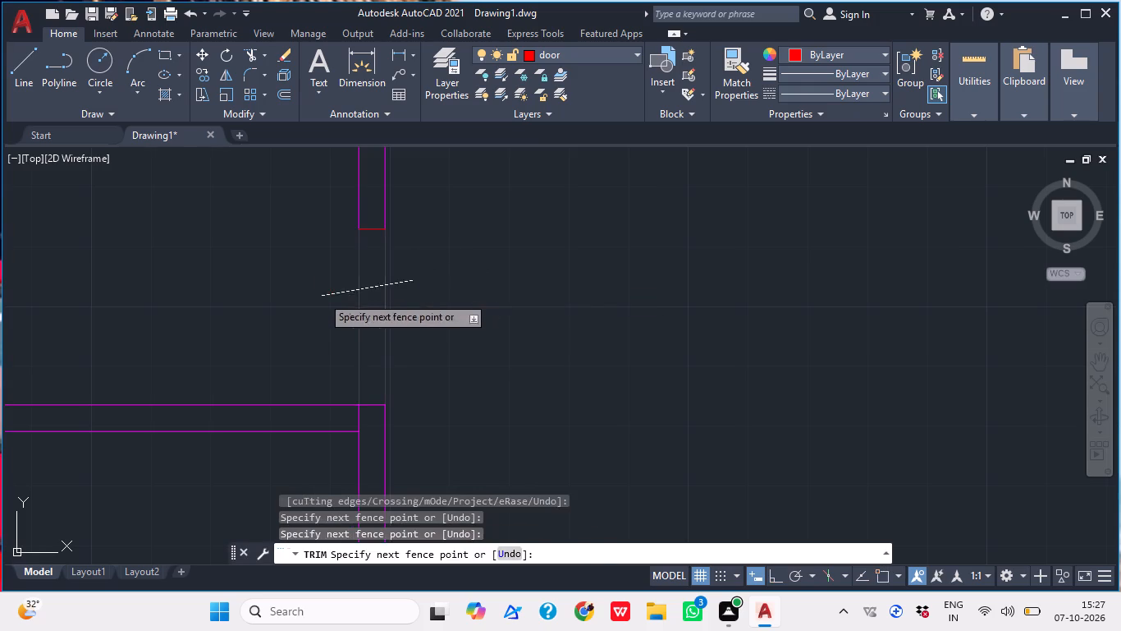
pyautogui.press('Escape')
# Move the doorway's upper jamb line onto the wall layer.
pyautogui.click(377, 228)
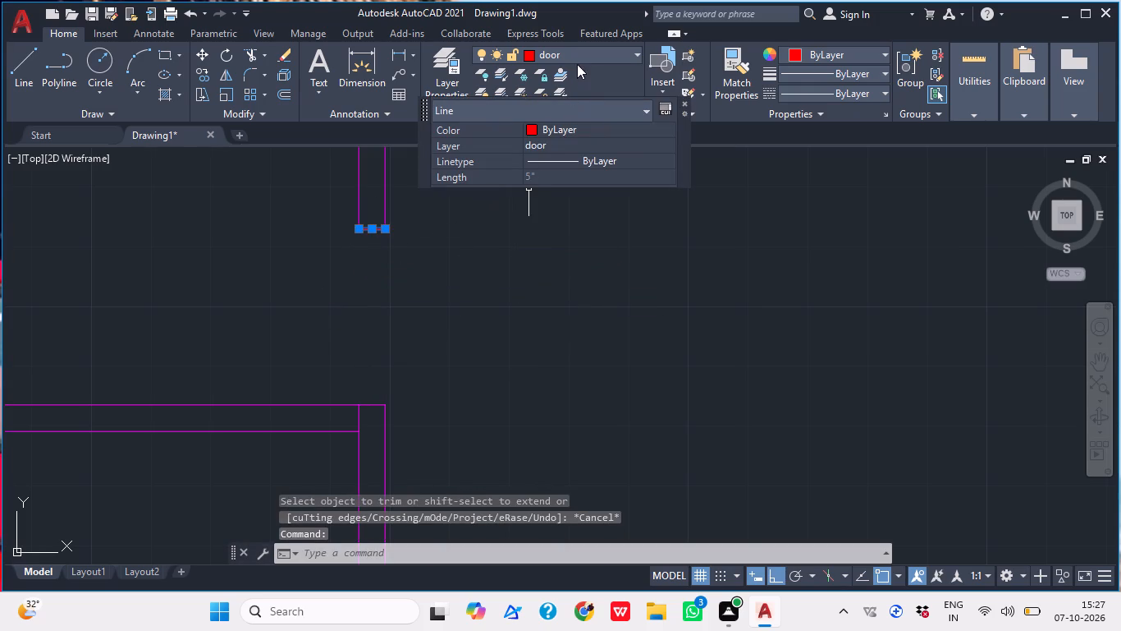
pyautogui.click(580, 53)
pyautogui.click(556, 233)
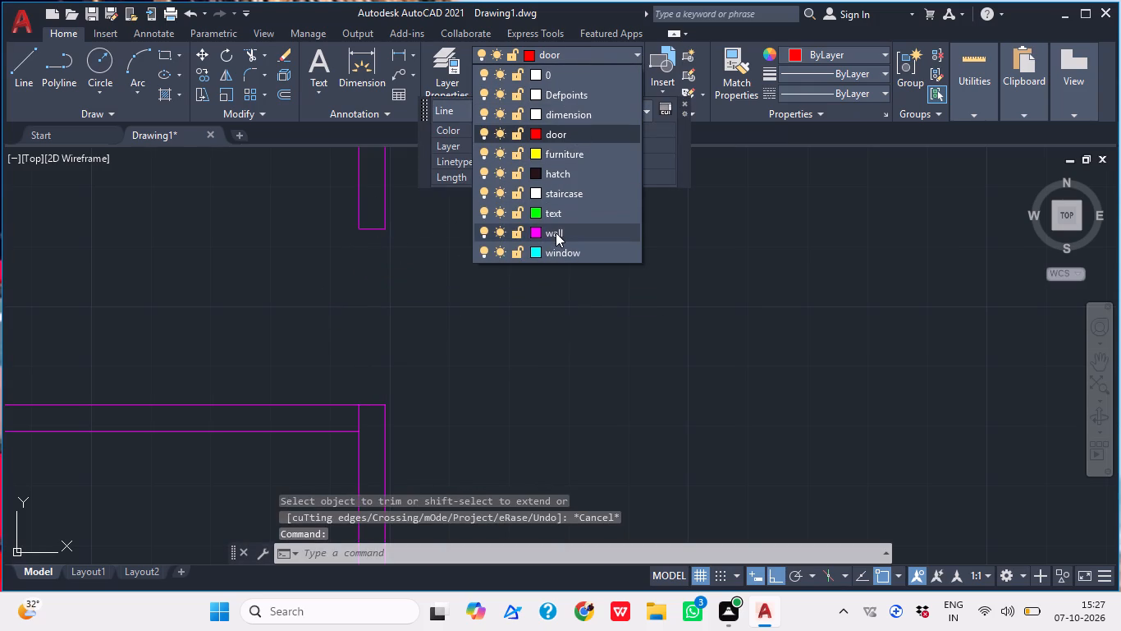
pyautogui.click(545, 274)
pyautogui.press('Escape')
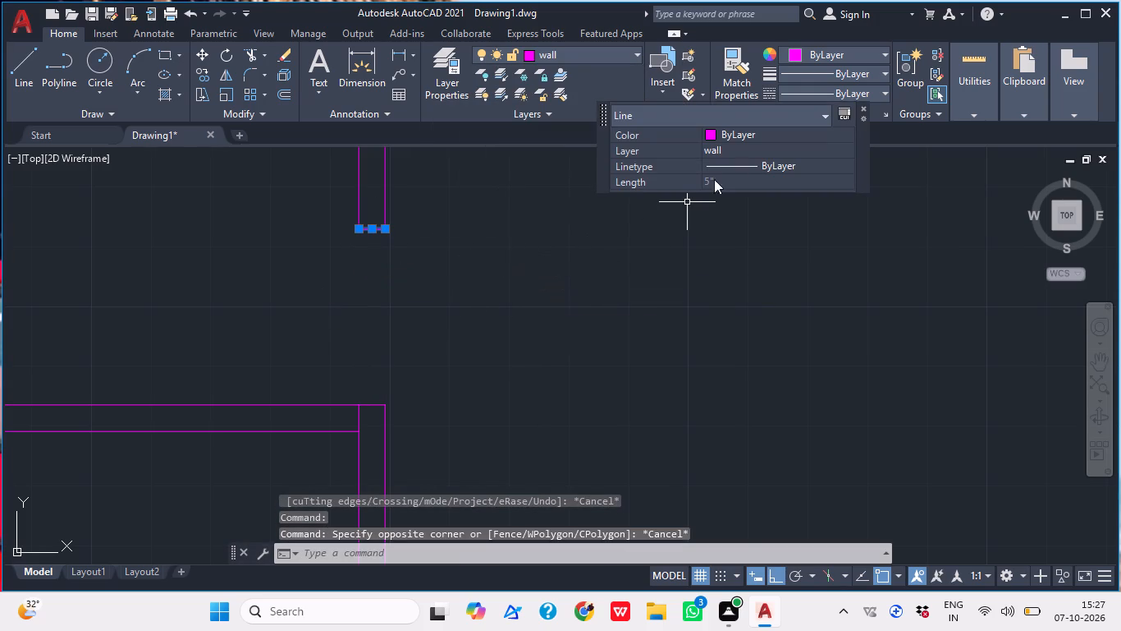
pyautogui.moveTo(282, 323); pyautogui.dragTo(292, 317)
pyautogui.press('Escape')
pyautogui.click(388, 275)
pyautogui.click(323, 272)
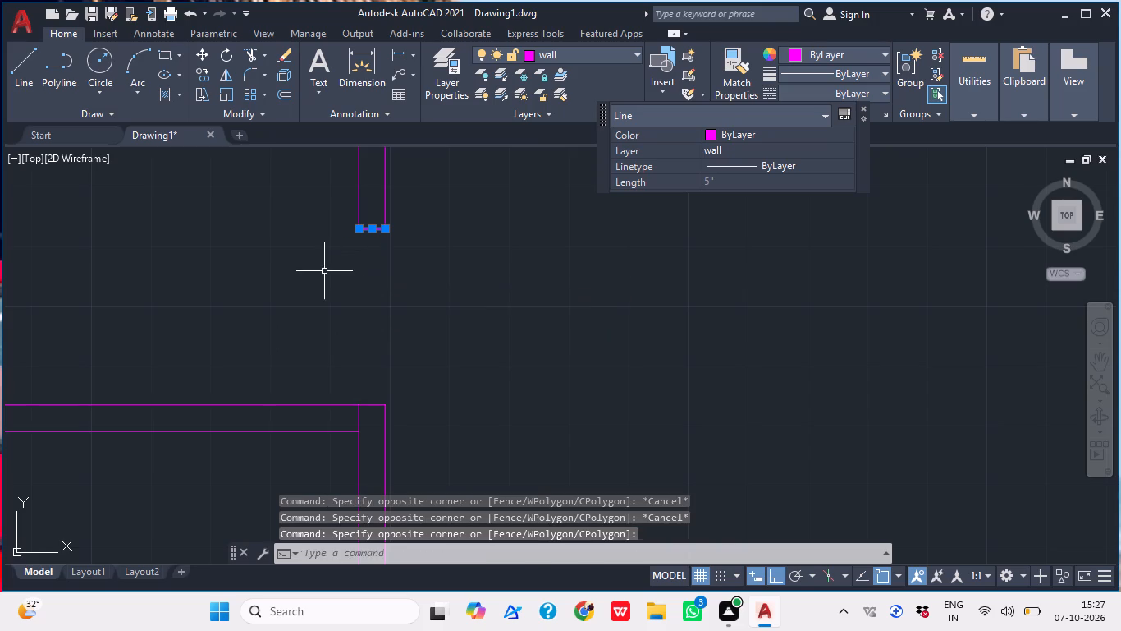
pyautogui.scroll(-3, 495, 275)
pyautogui.press('Escape')
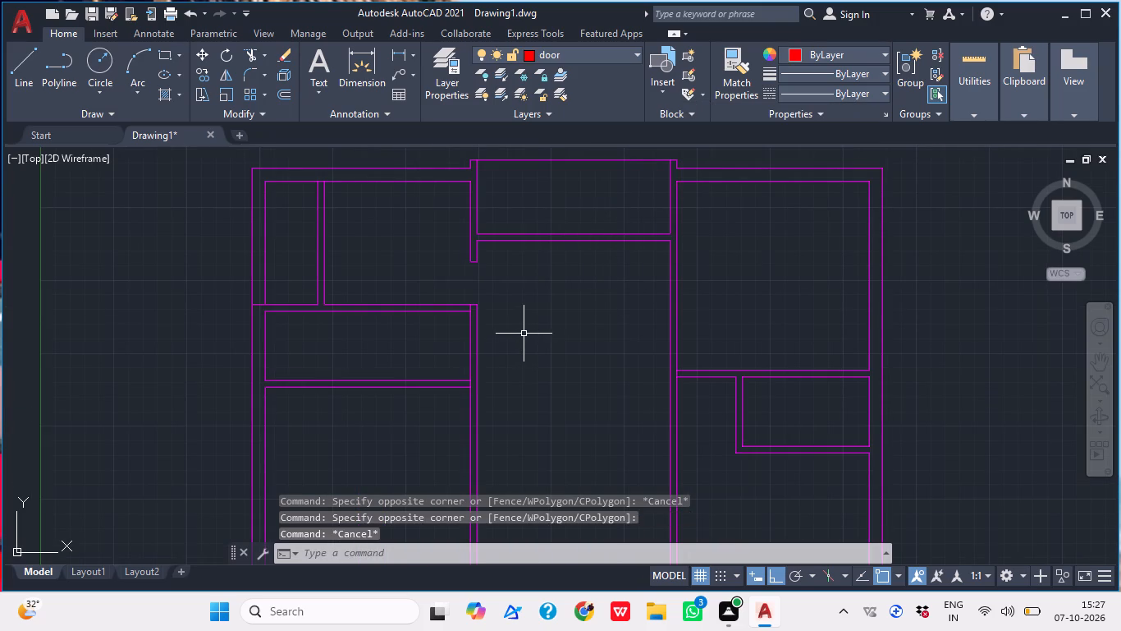
# Examine the floor plan's rooms and partitions to decide where the next door opening goes.
pyautogui.moveTo(520, 322); pyautogui.dragTo(473, 348, button='middle')
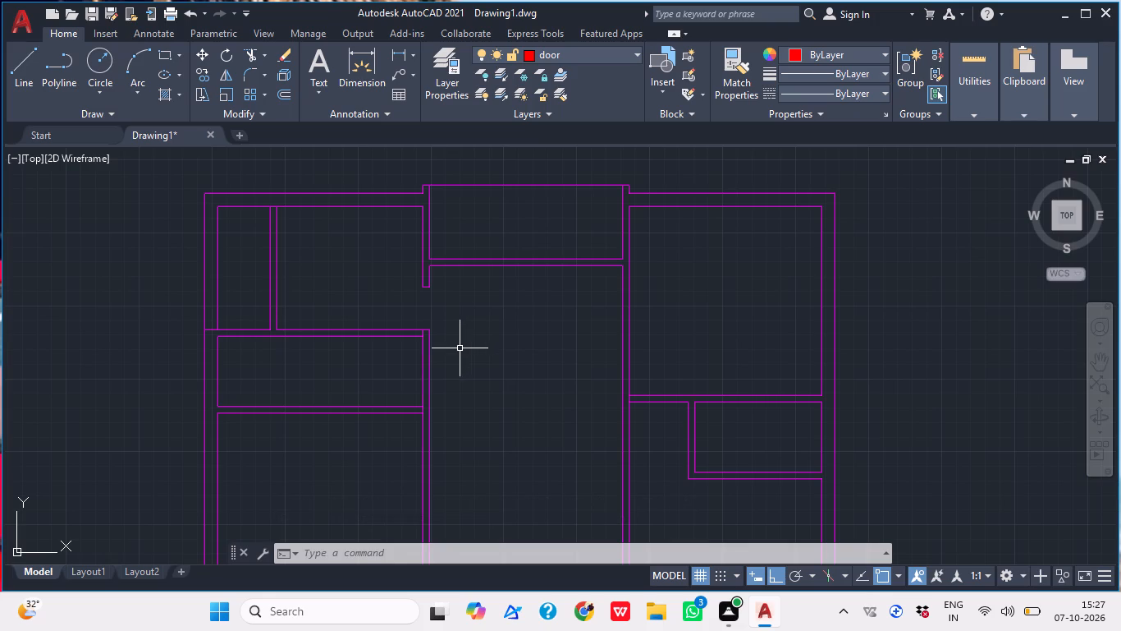
pyautogui.scroll(1, 406, 337)
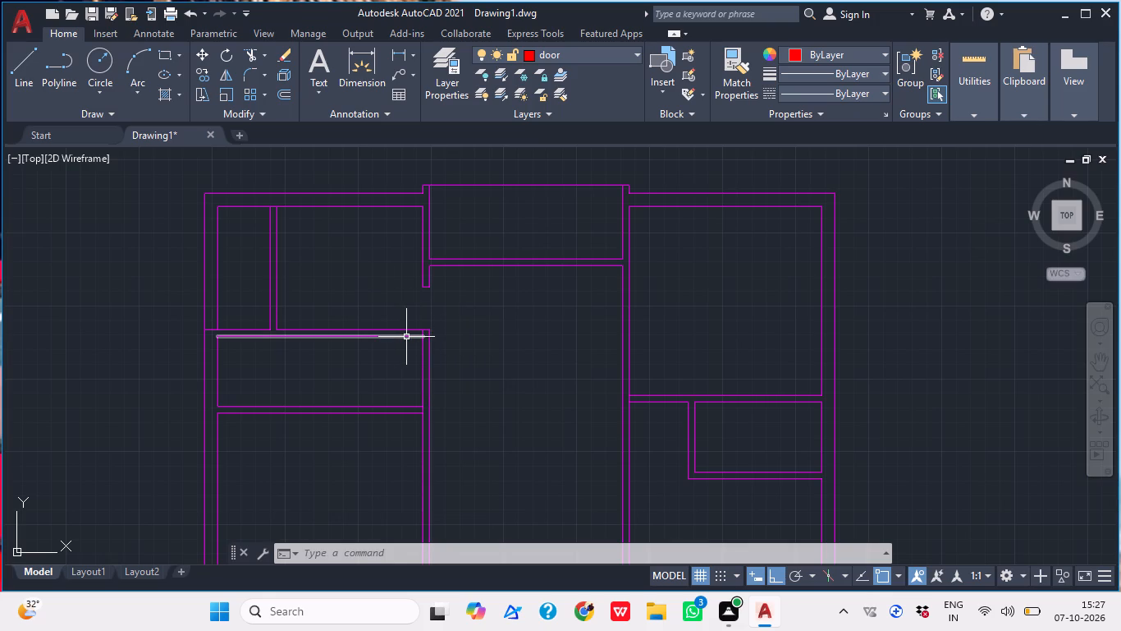
pyautogui.scroll(1, 388, 348)
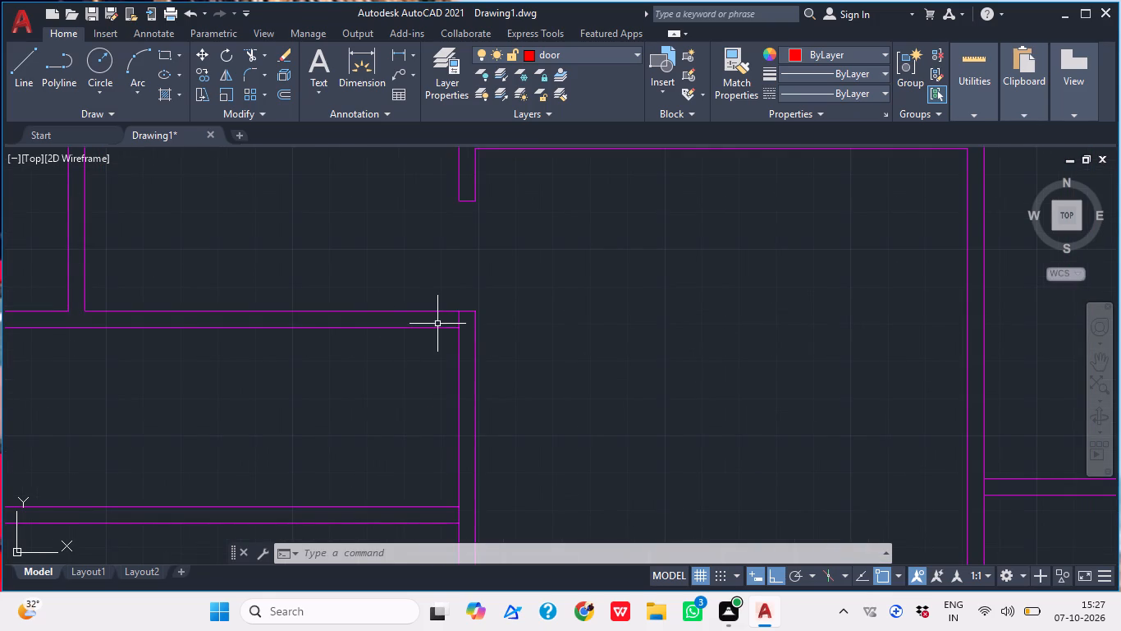
pyautogui.middleClick(436, 323)
pyautogui.middleClick(396, 343)
pyautogui.scroll(-2, 397, 348)
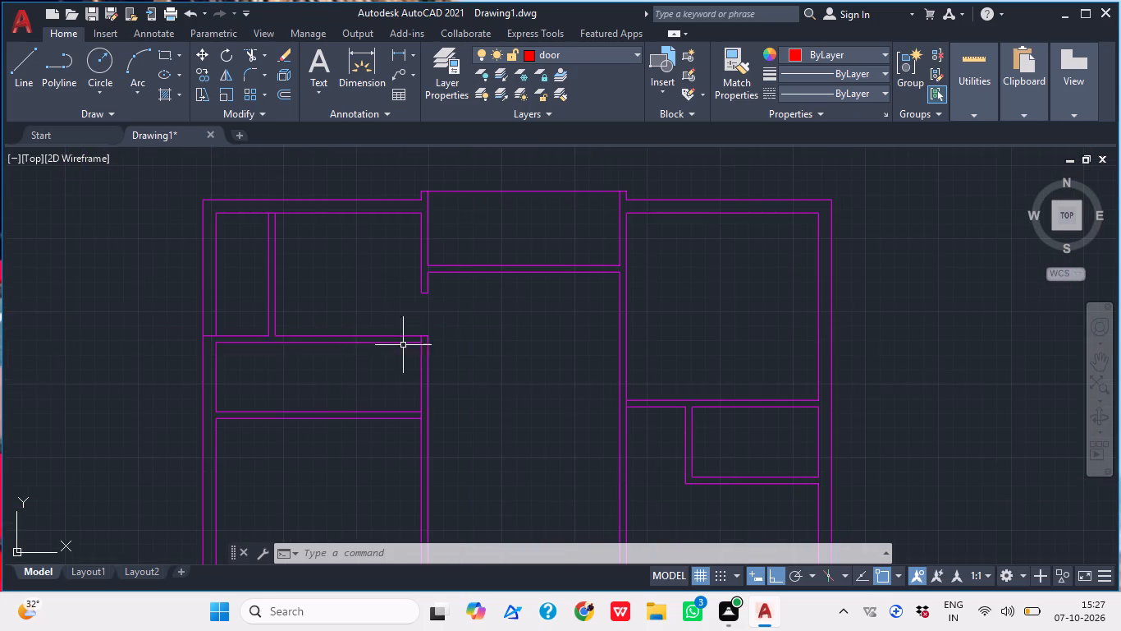
pyautogui.moveTo(391, 369); pyautogui.dragTo(381, 384, button='middle')
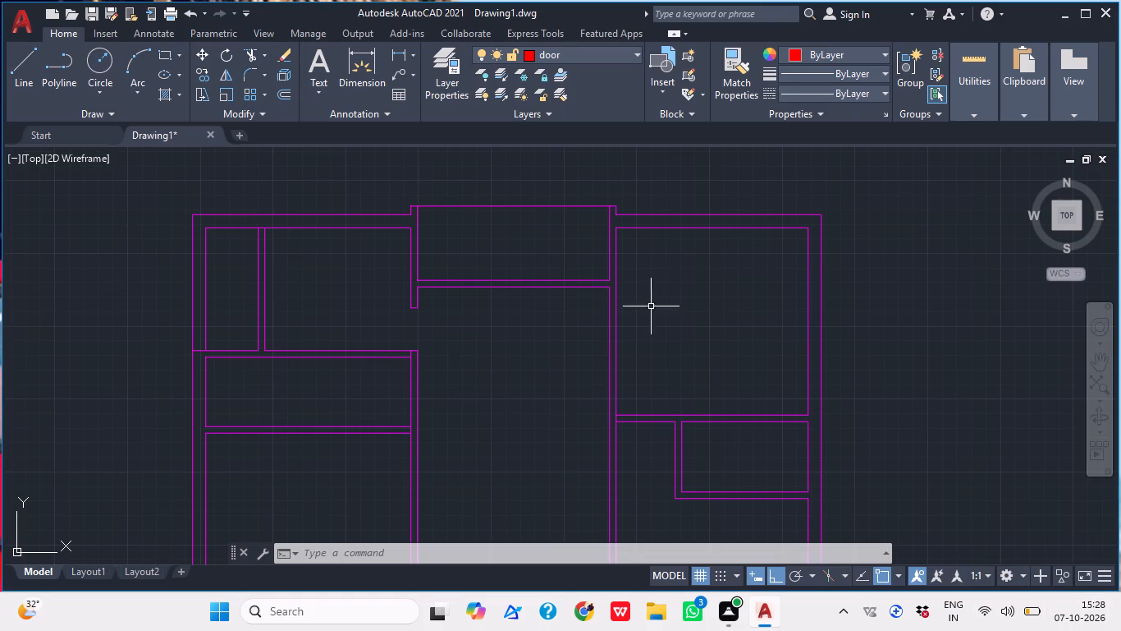
pyautogui.moveTo(620, 313); pyautogui.dragTo(602, 346, button='middle')
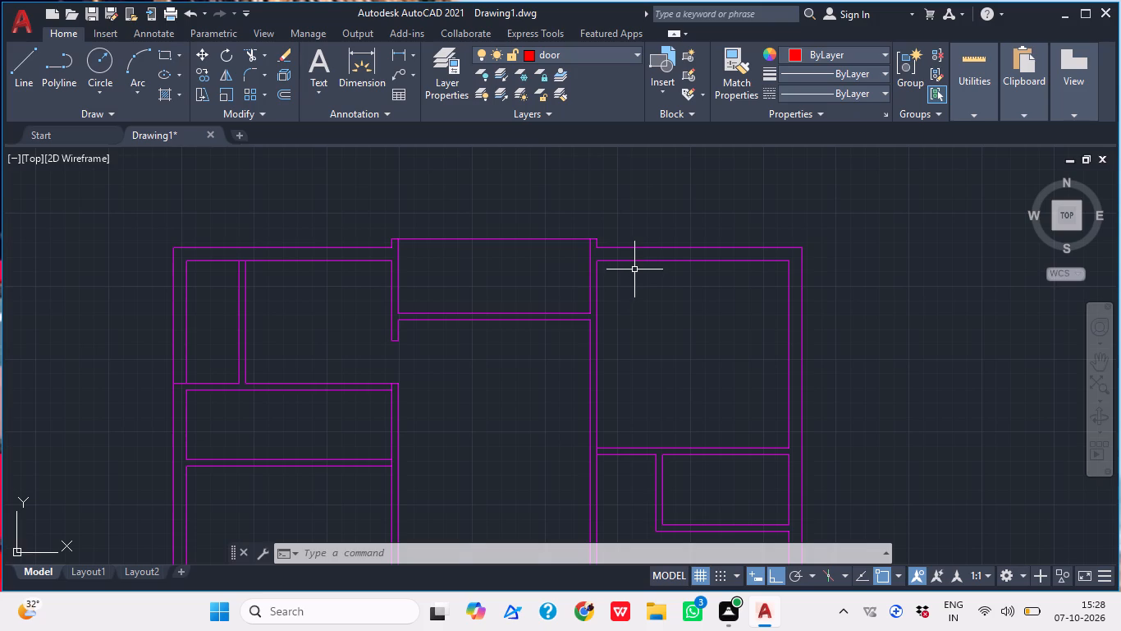
pyautogui.scroll(-1, 660, 331)
pyautogui.scroll(1, 660, 332)
pyautogui.moveTo(659, 335); pyautogui.dragTo(630, 303, button='middle')
pyautogui.moveTo(645, 468); pyautogui.dragTo(636, 439, button='middle')
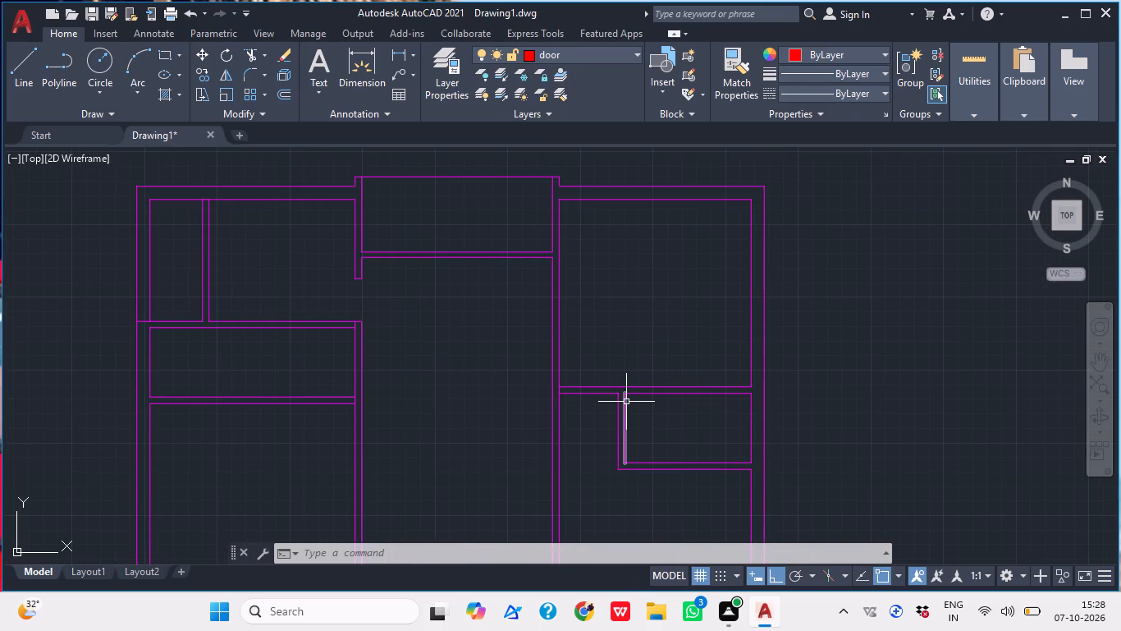
pyautogui.scroll(-1, 455, 429)
pyautogui.moveTo(474, 424); pyautogui.dragTo(498, 403, button='middle')
pyautogui.moveTo(416, 451); pyautogui.dragTo(459, 424, button='middle')
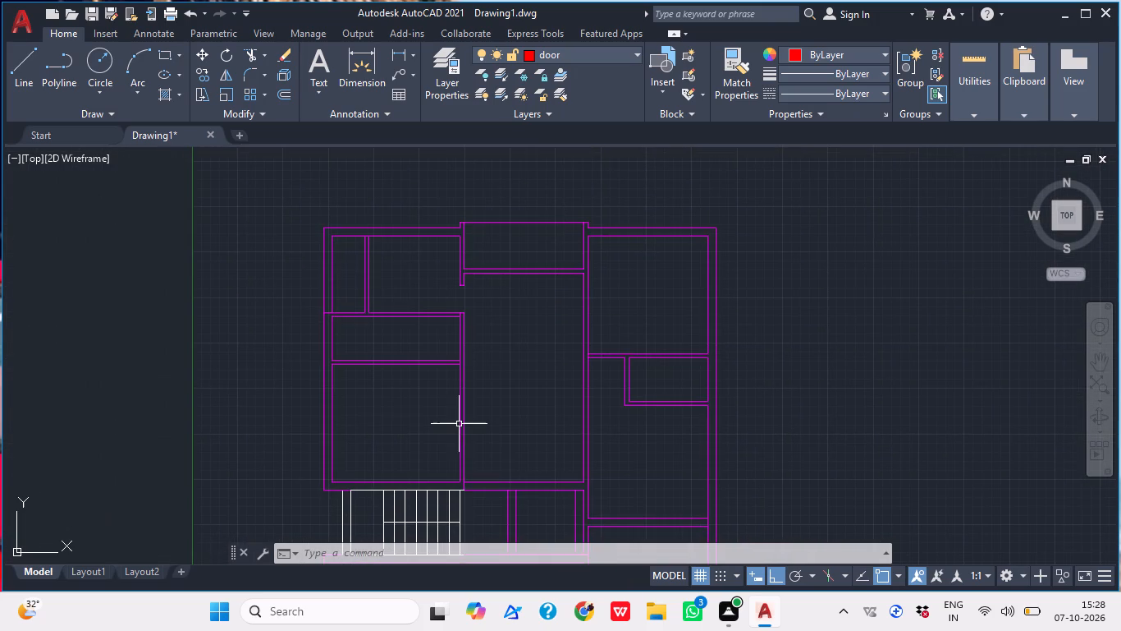
# Extend the lower line of the partition above the large left room across the room's right-hand wall to its far face.
pyautogui.moveTo(425, 463); pyautogui.dragTo(434, 424, button='middle')
pyautogui.scroll(3, 464, 357)
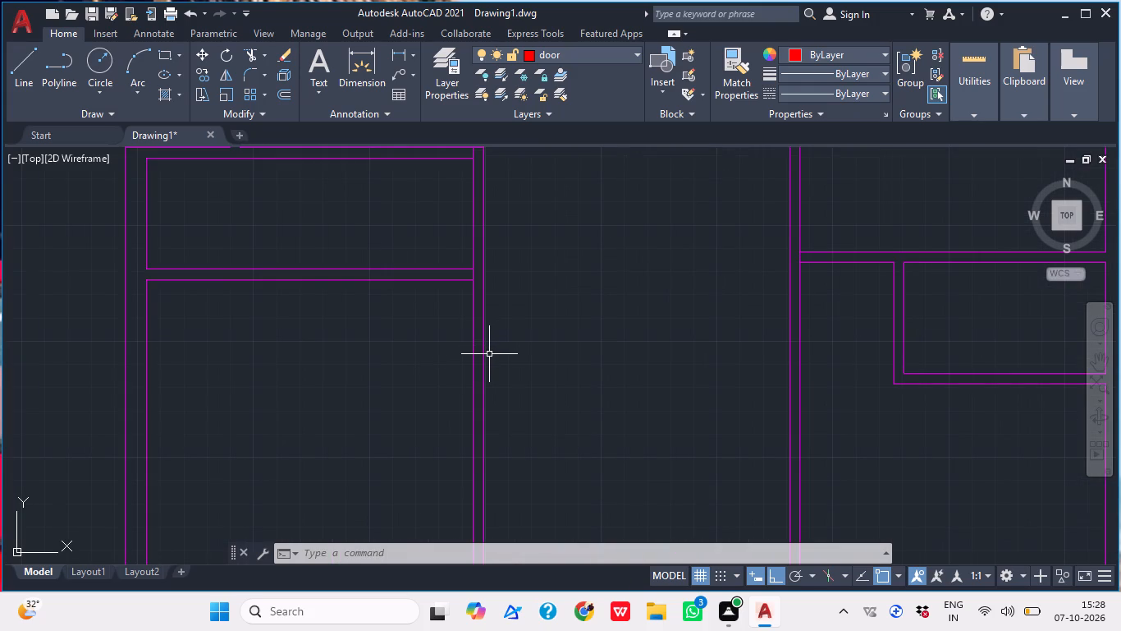
pyautogui.press('e')
pyautogui.write('x')
pyautogui.press('space')
pyautogui.click(452, 281)
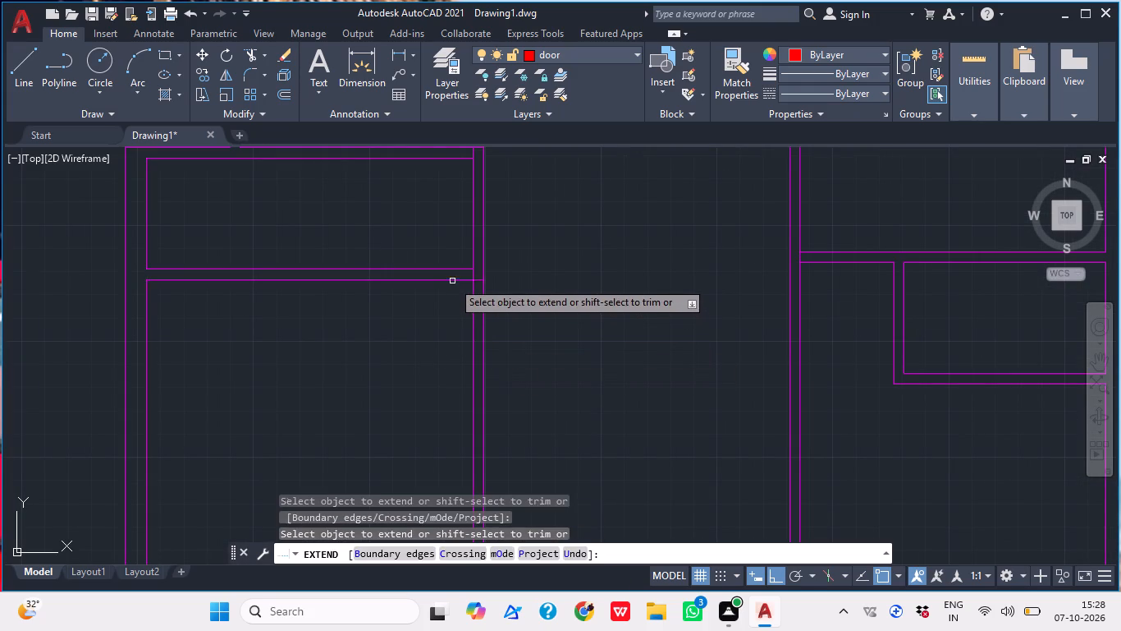
pyautogui.press('Escape')
# Draw a door jamb line across the large left room's right-hand wall, 2'6" below the extended partition line.
pyautogui.write('l')
pyautogui.press('space')
pyautogui.press('t')
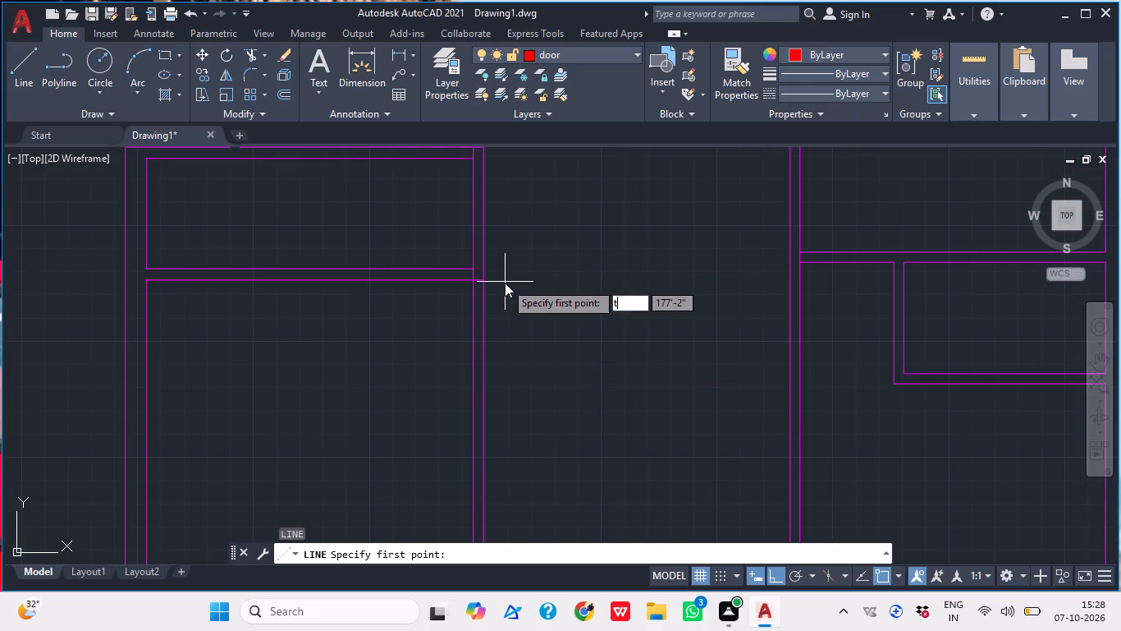
pyautogui.press('k')
pyautogui.press('space')
pyautogui.scroll(3, 488, 275)
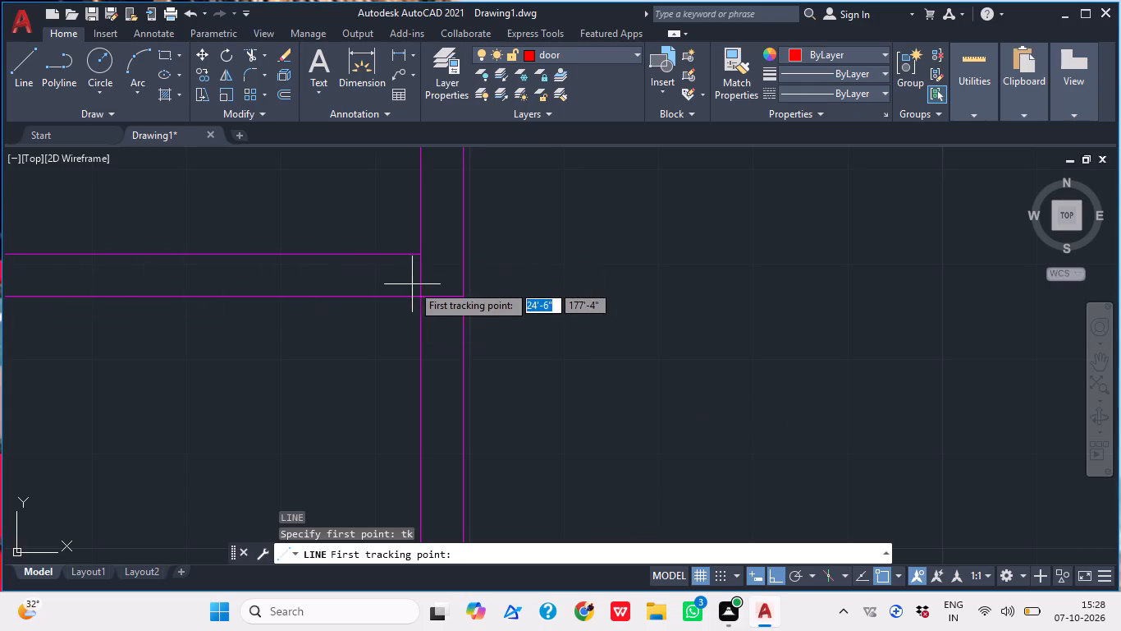
pyautogui.click(424, 295)
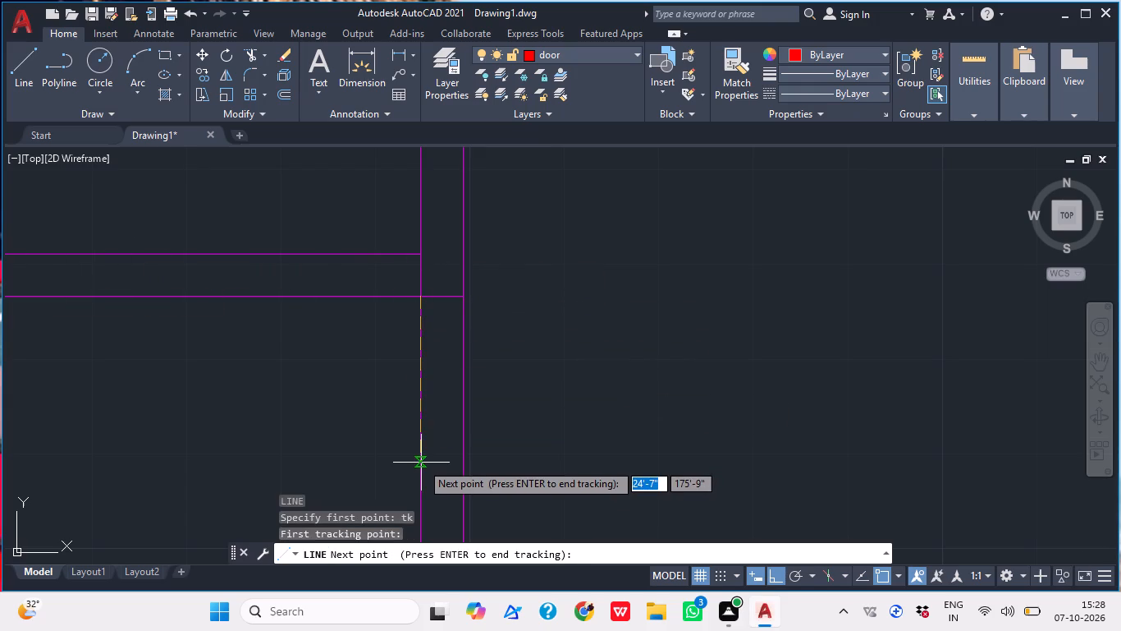
pyautogui.write("2'6")
pyautogui.hotkey('shift', '"')
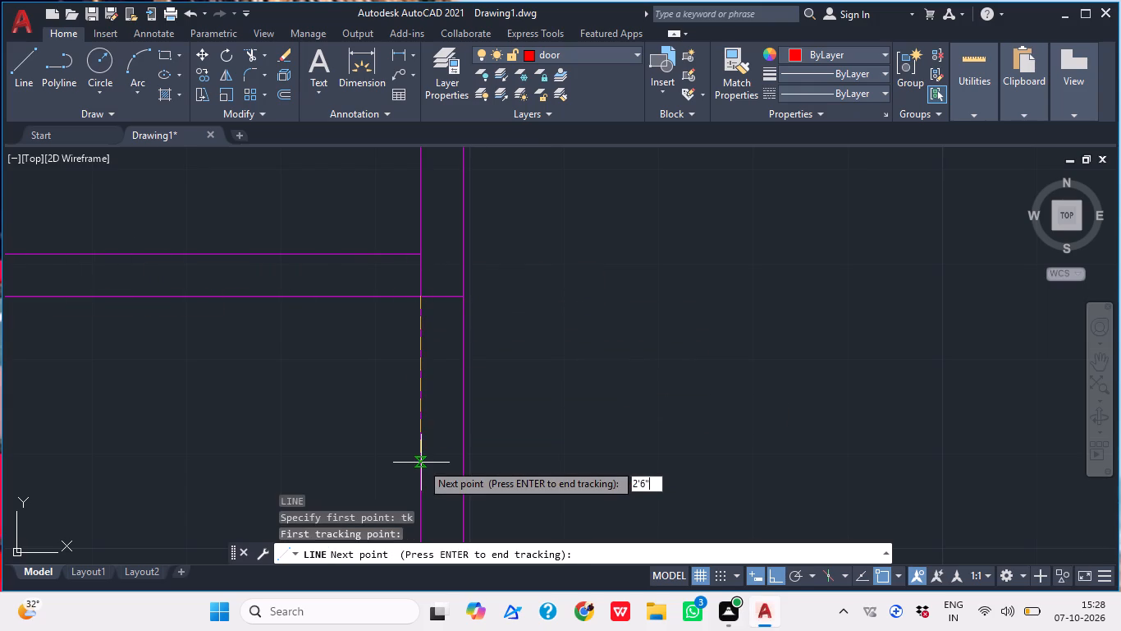
pyautogui.press('Return')
pyautogui.press('Return')
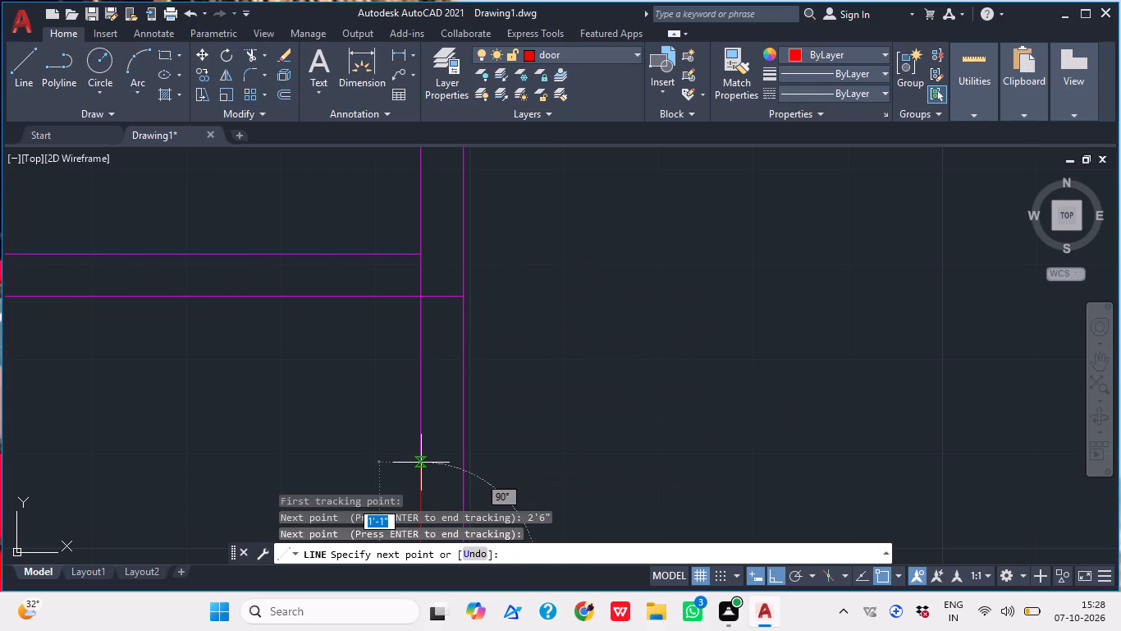
pyautogui.scroll(-2, 440, 439)
pyautogui.scroll(2, 454, 484)
pyautogui.moveTo(467, 475); pyautogui.dragTo(539, 380, button='middle')
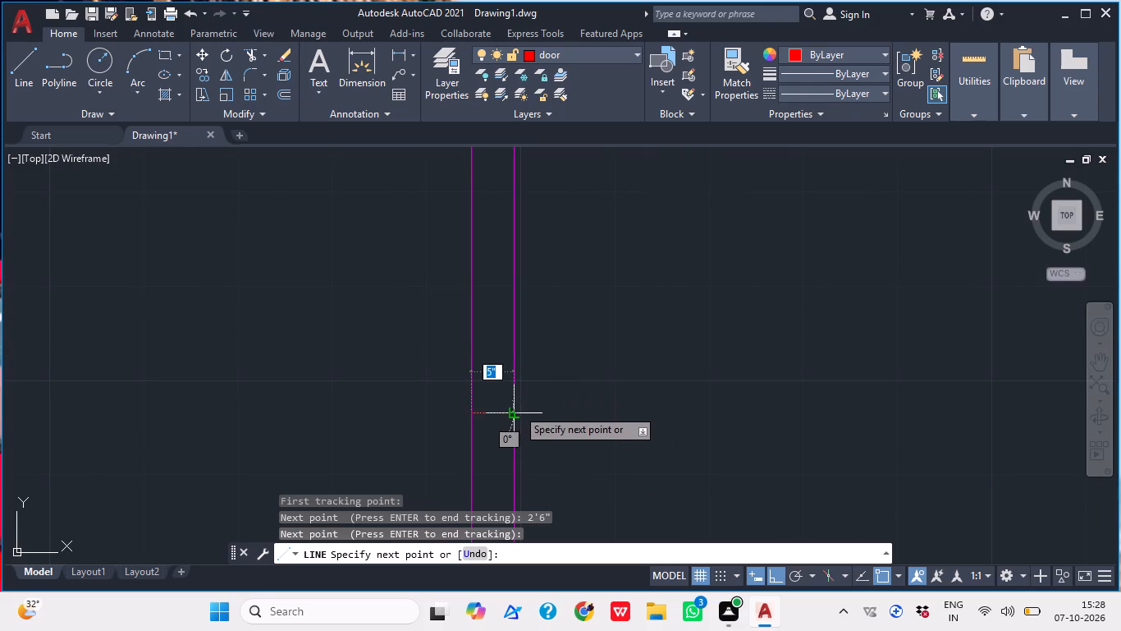
pyautogui.click(518, 416)
pyautogui.press('Escape')
# Trim both wall lines between the extended partition line and the new jamb line to open the doorway.
pyautogui.scroll(-3, 534, 363)
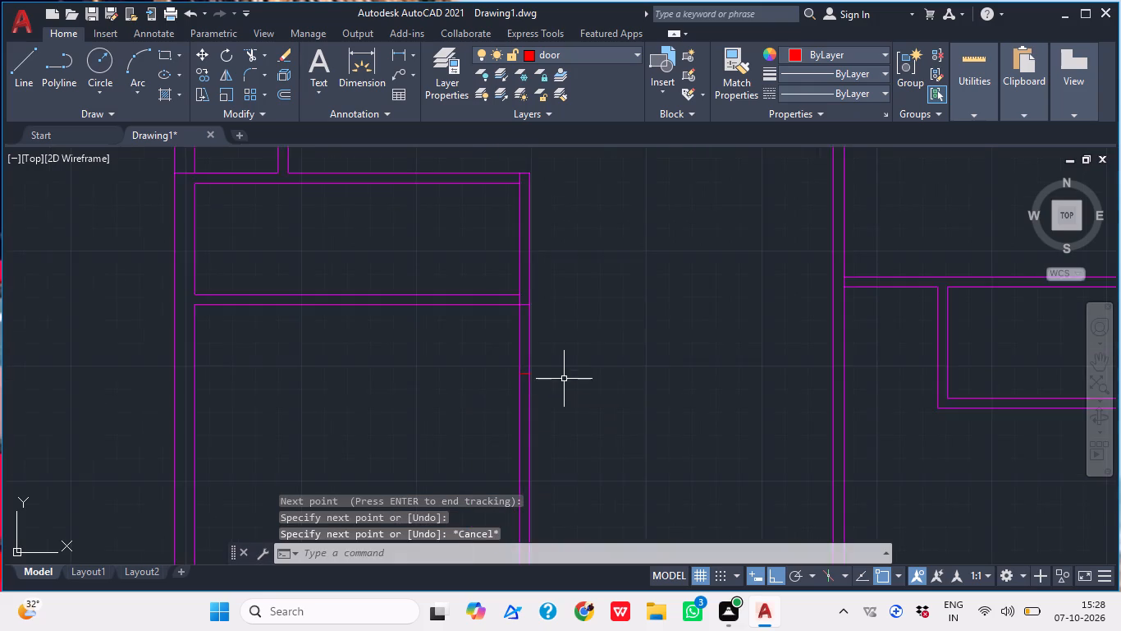
pyautogui.scroll(-3, 566, 379)
pyautogui.press('t')
pyautogui.press('r')
pyautogui.press('space')
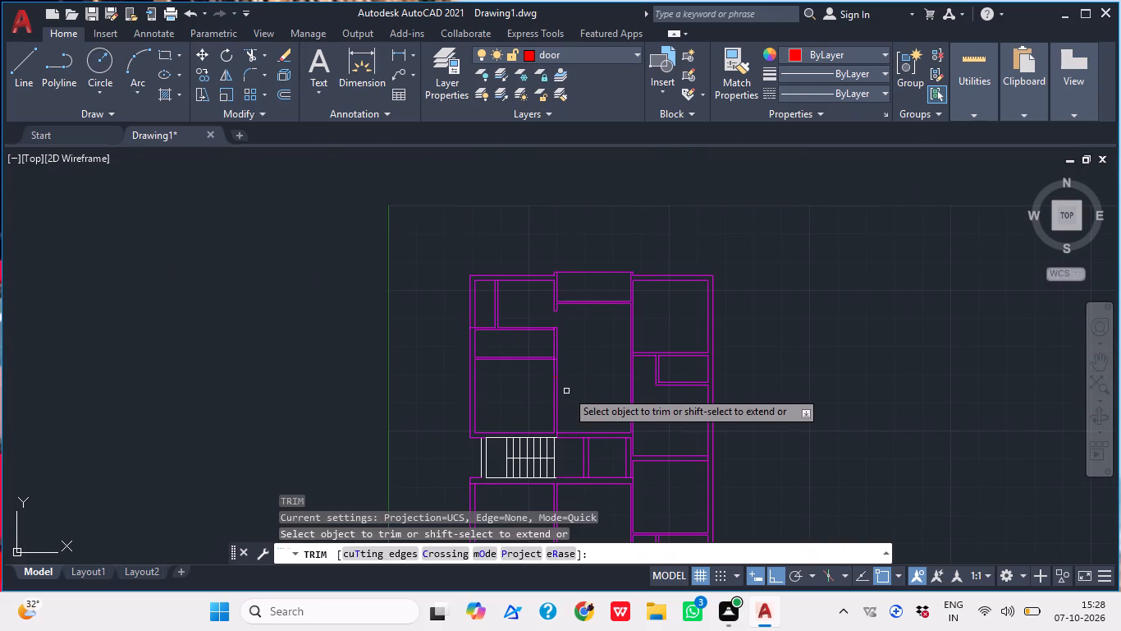
pyautogui.scroll(1, 569, 381)
pyautogui.scroll(-1, 569, 381)
pyautogui.scroll(3, 570, 381)
pyautogui.click(542, 349)
pyautogui.click(483, 346)
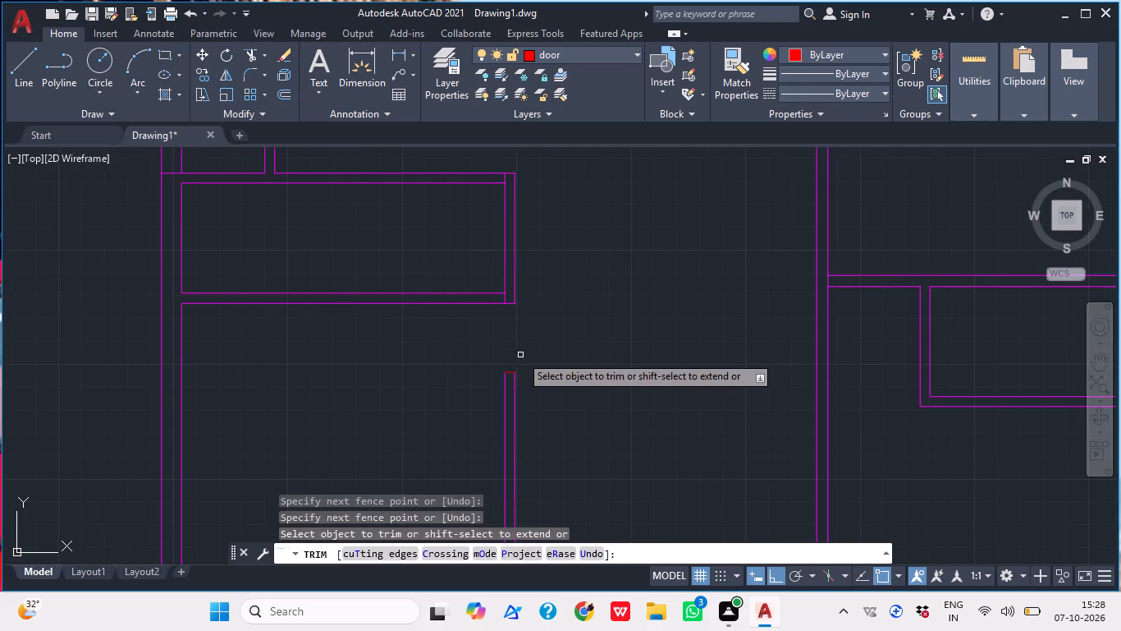
pyautogui.press('Escape')
# Move the new doorway's lower jamb line onto the wall layer.
pyautogui.scroll(2, 506, 378)
pyautogui.click(510, 371)
pyautogui.click(501, 352)
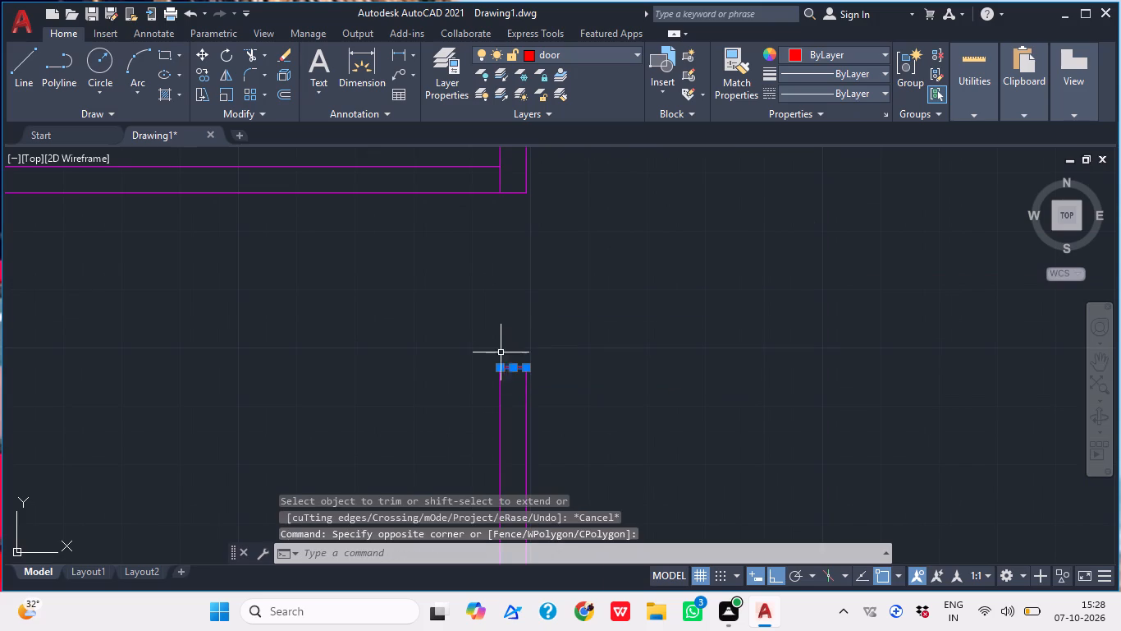
pyautogui.click(601, 49)
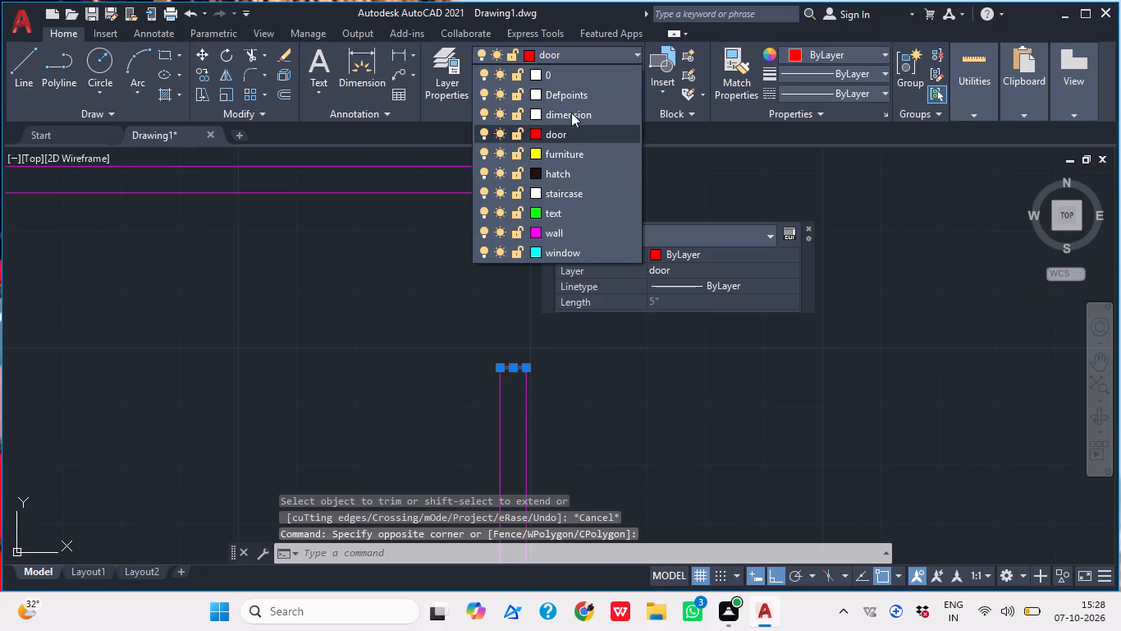
pyautogui.click(547, 237)
pyautogui.press('Escape')
pyautogui.press('Escape')
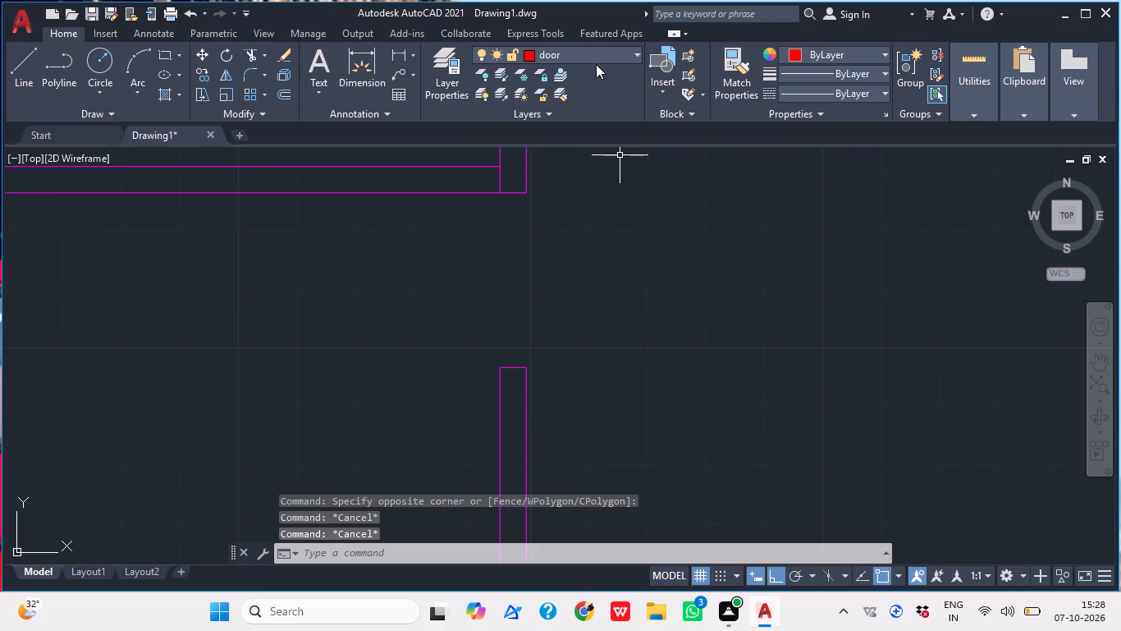
# Make the wall layer current.
pyautogui.click(596, 58)
pyautogui.click(565, 229)
pyautogui.press('Escape')
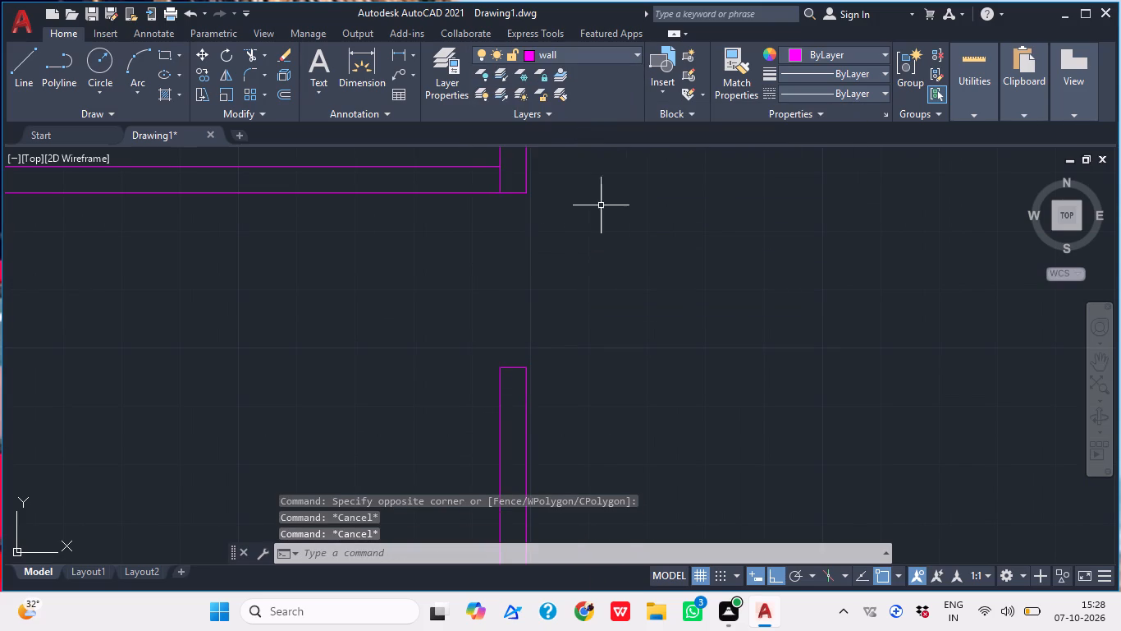
# Examine the floor plan's rooms and partitions to decide where the next door opening goes.
pyautogui.scroll(-1, 554, 229)
pyautogui.moveTo(566, 250); pyautogui.dragTo(538, 283, button='middle')
pyautogui.scroll(-3, 555, 269)
pyautogui.scroll(-1, 476, 279)
pyautogui.scroll(2, 476, 279)
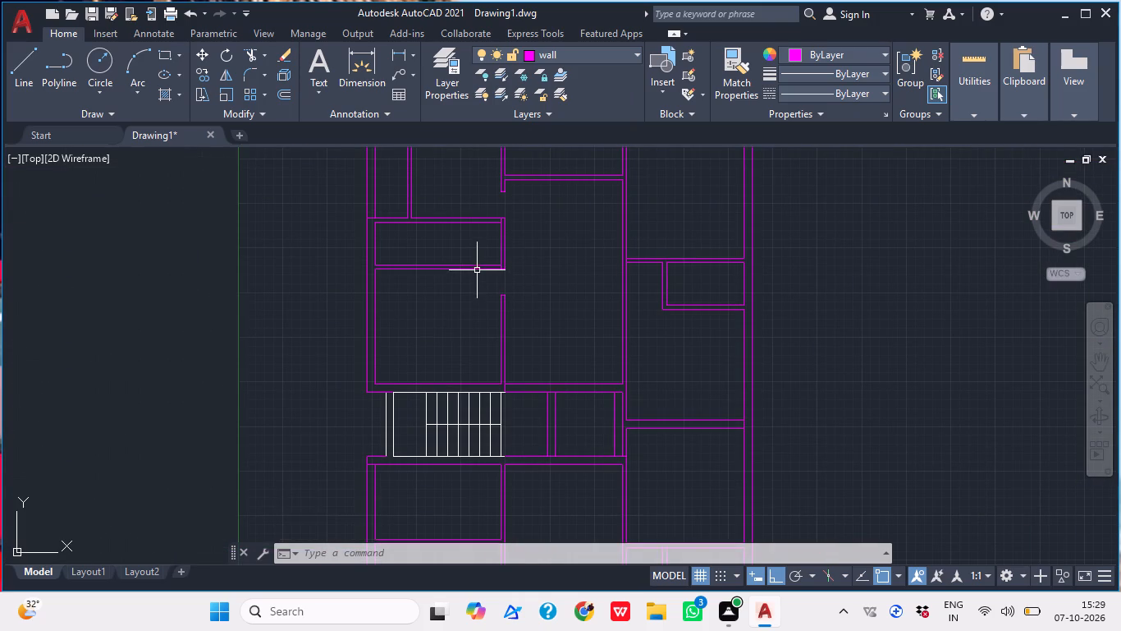
pyautogui.moveTo(526, 299); pyautogui.dragTo(469, 334, button='middle')
pyautogui.moveTo(501, 320); pyautogui.dragTo(486, 342, button='middle')
pyautogui.scroll(-1, 486, 342)
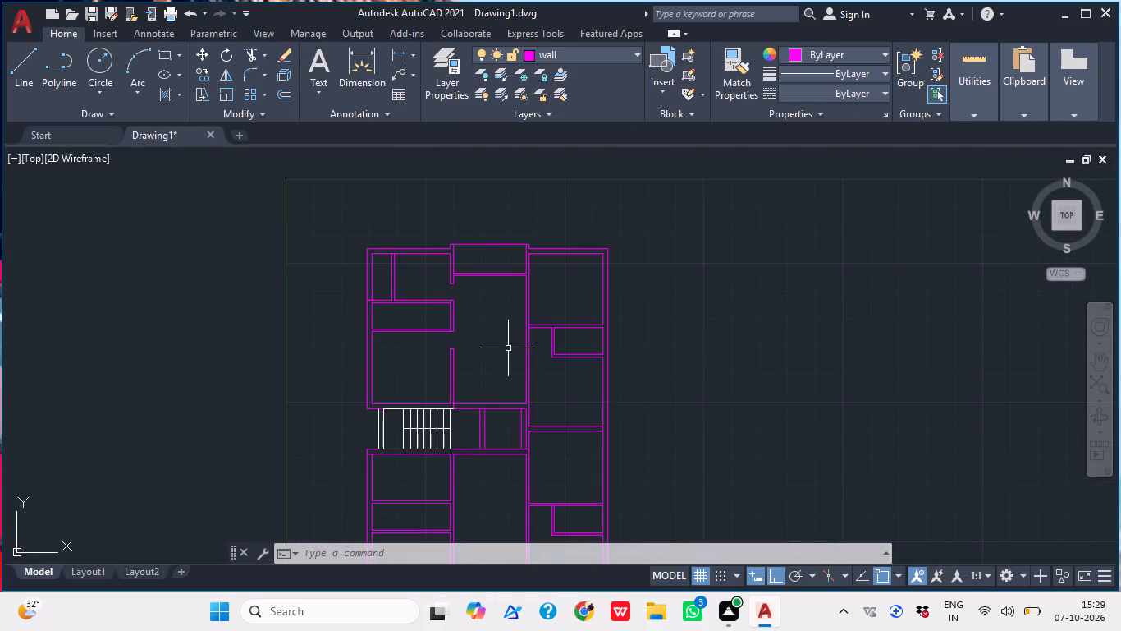
pyautogui.moveTo(507, 349); pyautogui.dragTo(496, 323, button='middle')
pyautogui.moveTo(510, 343); pyautogui.dragTo(497, 330, button='middle')
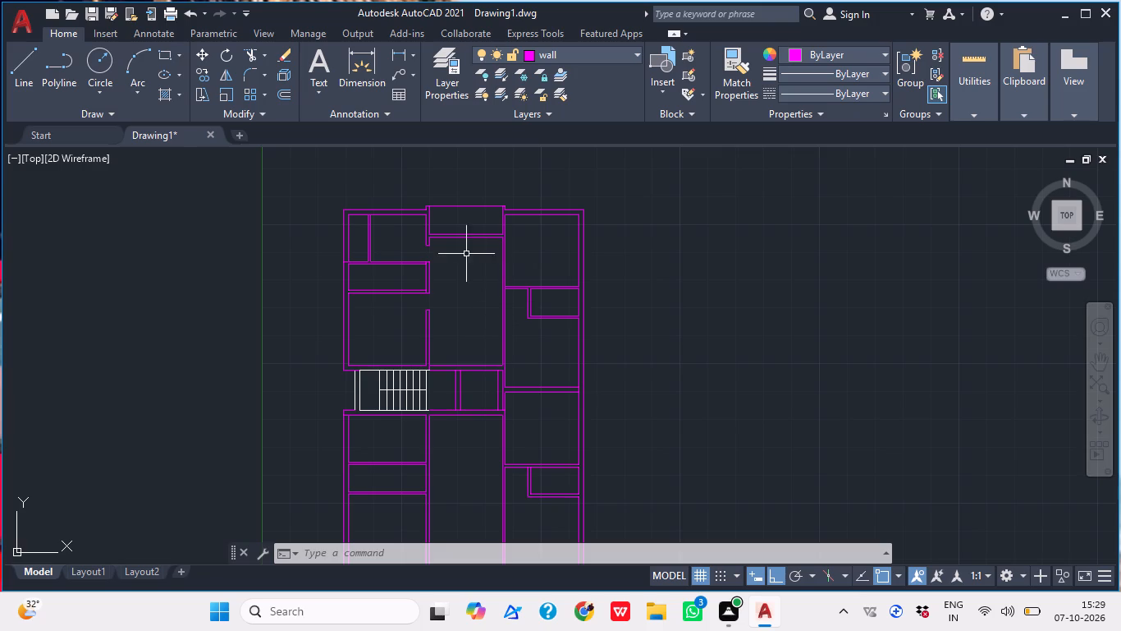
pyautogui.moveTo(464, 253); pyautogui.dragTo(432, 274, button='middle')
pyautogui.moveTo(442, 290); pyautogui.dragTo(406, 276, button='middle')
pyautogui.scroll(-1, 456, 301)
pyautogui.moveTo(453, 305); pyautogui.dragTo(373, 301, button='middle')
pyautogui.scroll(5, 394, 297)
pyautogui.scroll(-2, 395, 294)
# Draw a jamb line across the cross partition below the upper-right room, 3' from the right face of the wall shared with the hall.
pyautogui.write('l')
pyautogui.press('space')
pyautogui.scroll(2, 308, 295)
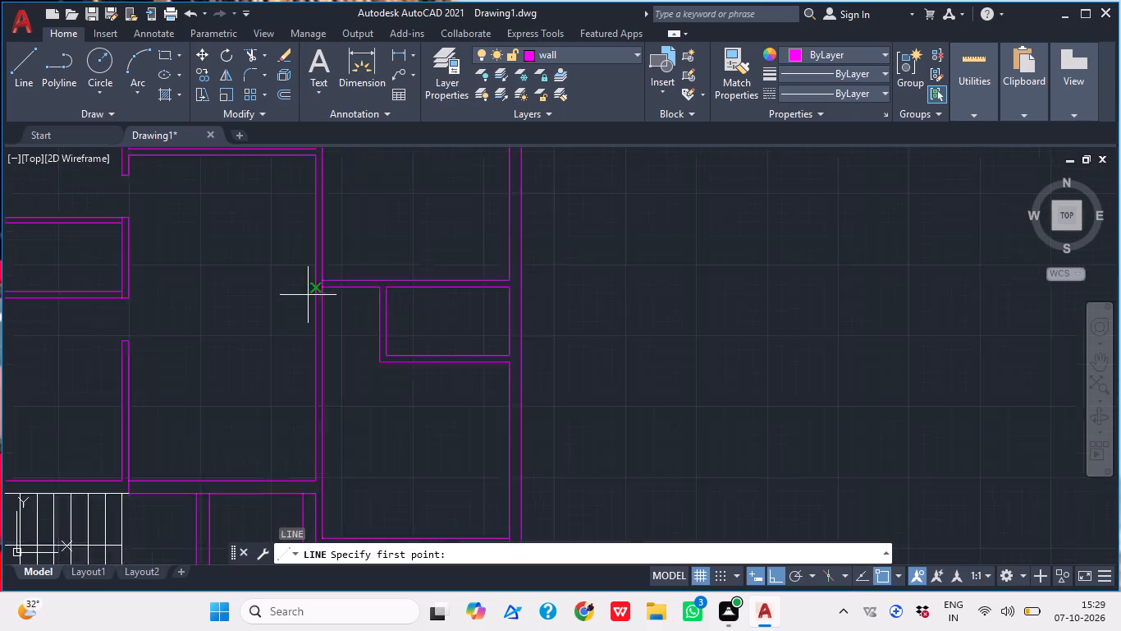
pyautogui.scroll(3, 308, 295)
pyautogui.write('tk')
pyautogui.press('Return')
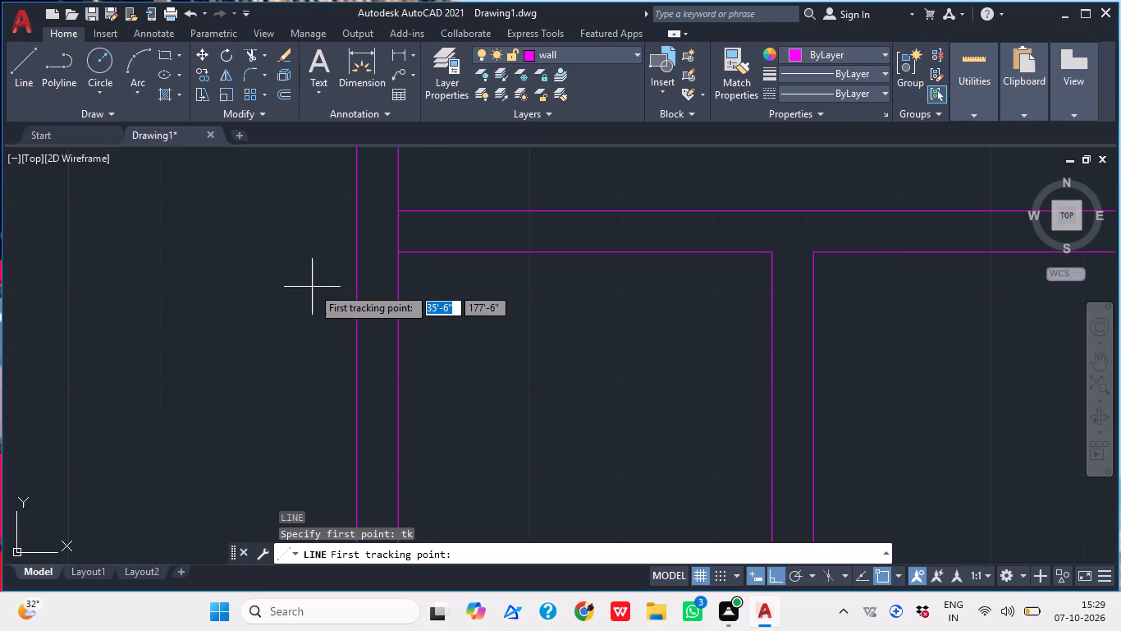
pyautogui.click(399, 211)
pyautogui.scroll(-3, 433, 225)
pyautogui.scroll(1, 439, 225)
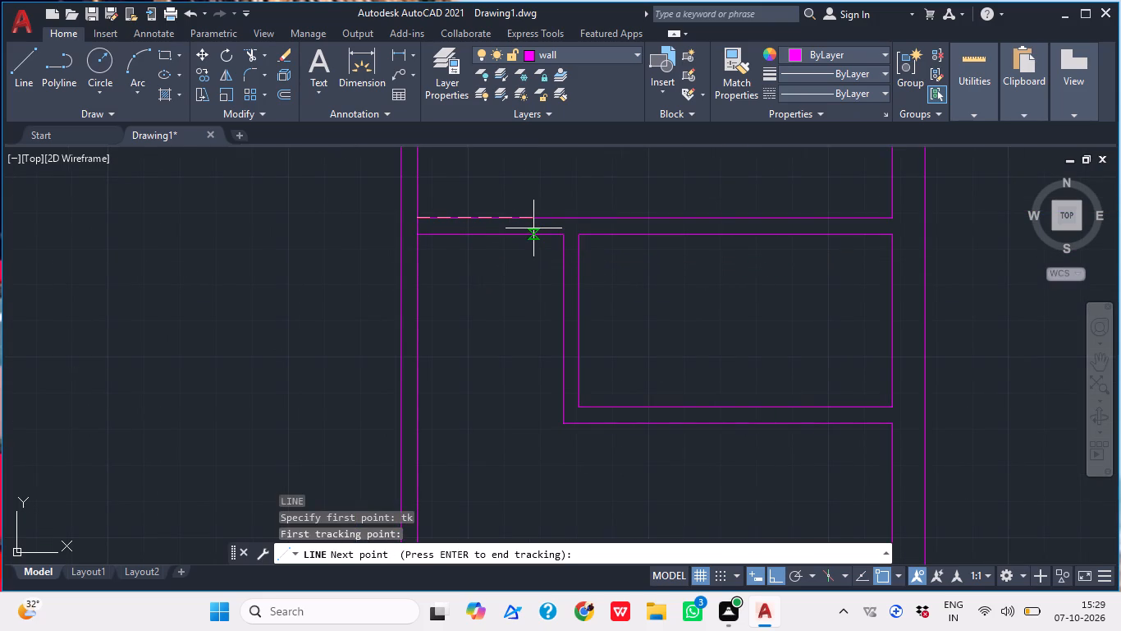
pyautogui.write("3'")
pyautogui.press('Return')
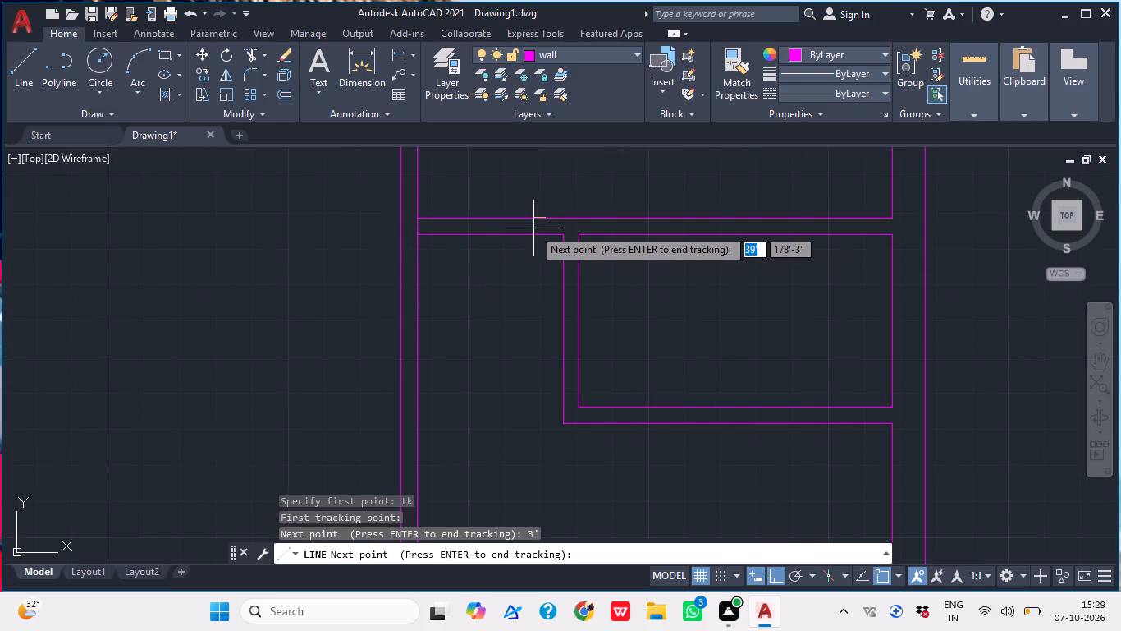
pyautogui.press('Return')
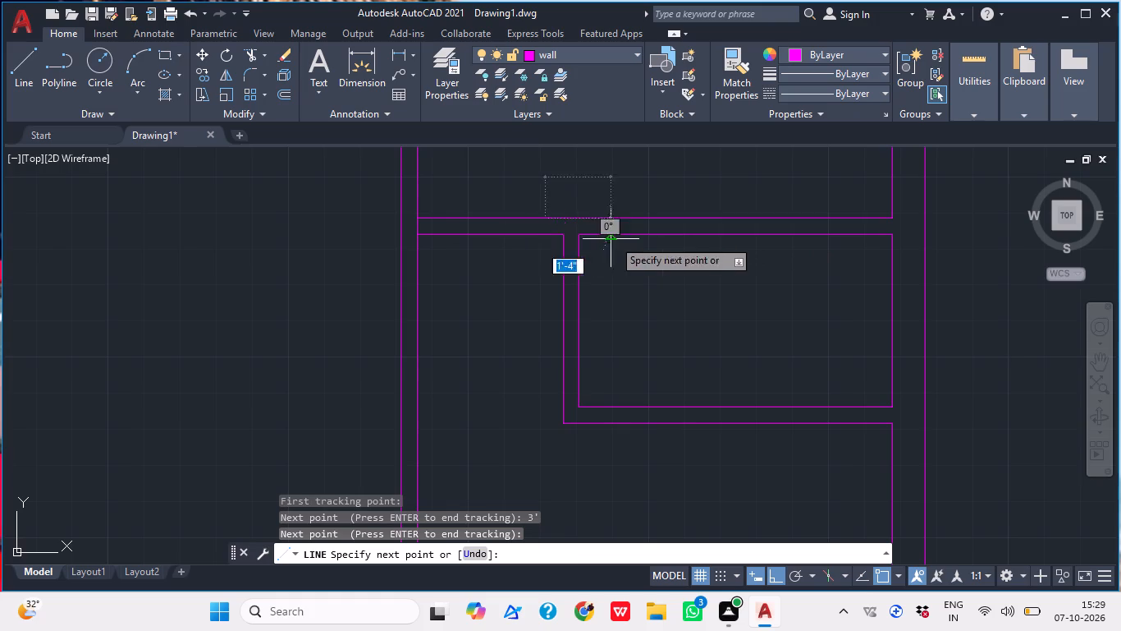
pyautogui.scroll(2, 547, 221)
pyautogui.click(545, 251)
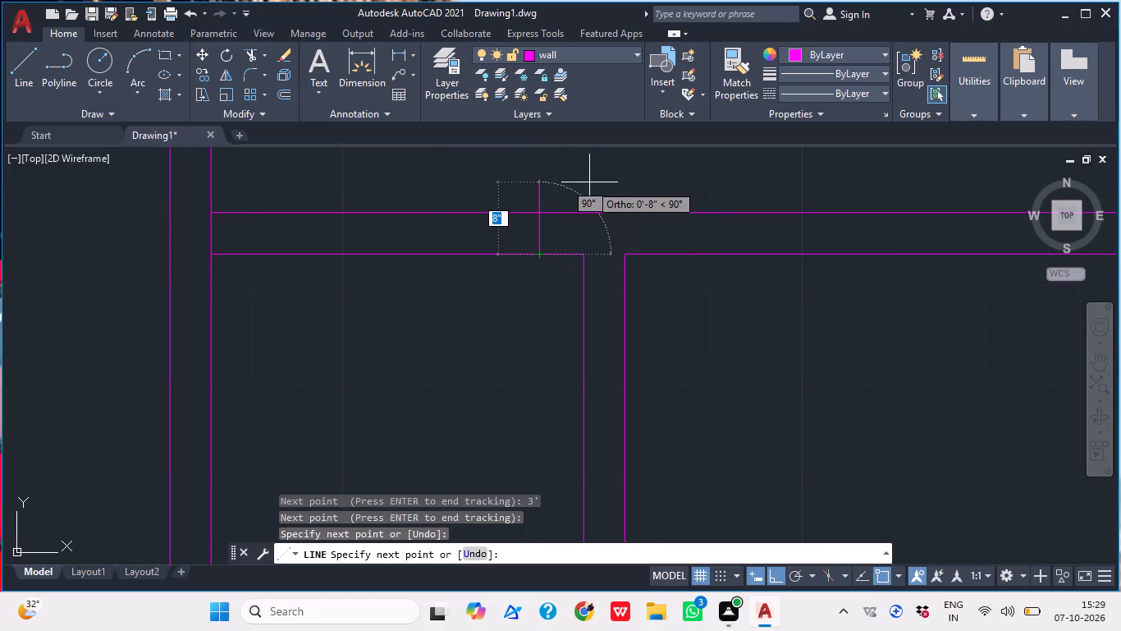
pyautogui.press('Escape')
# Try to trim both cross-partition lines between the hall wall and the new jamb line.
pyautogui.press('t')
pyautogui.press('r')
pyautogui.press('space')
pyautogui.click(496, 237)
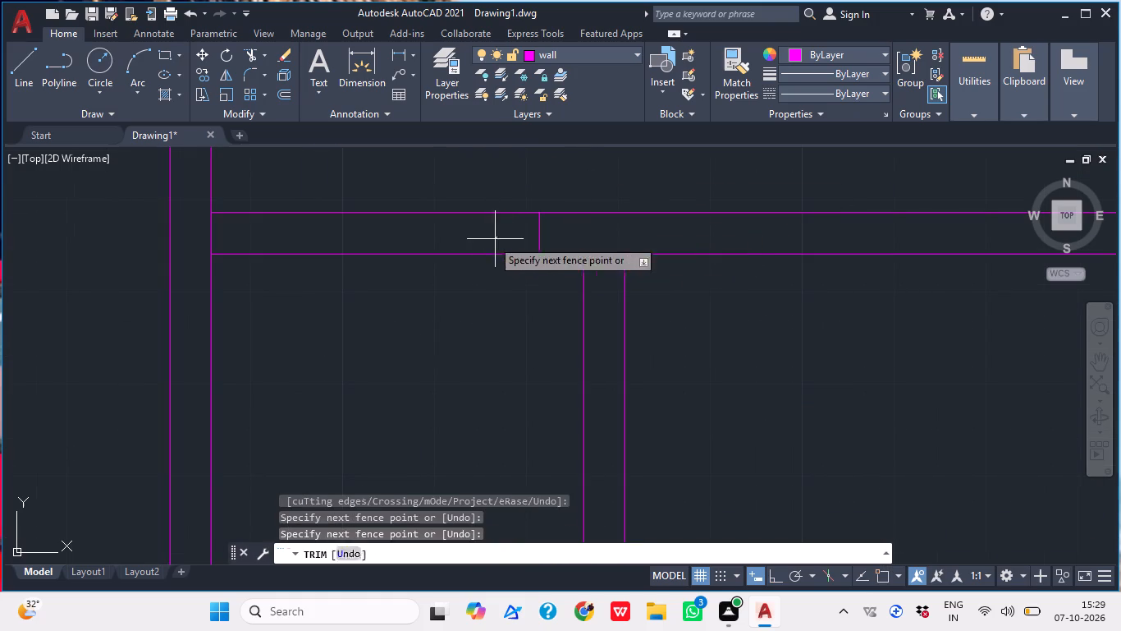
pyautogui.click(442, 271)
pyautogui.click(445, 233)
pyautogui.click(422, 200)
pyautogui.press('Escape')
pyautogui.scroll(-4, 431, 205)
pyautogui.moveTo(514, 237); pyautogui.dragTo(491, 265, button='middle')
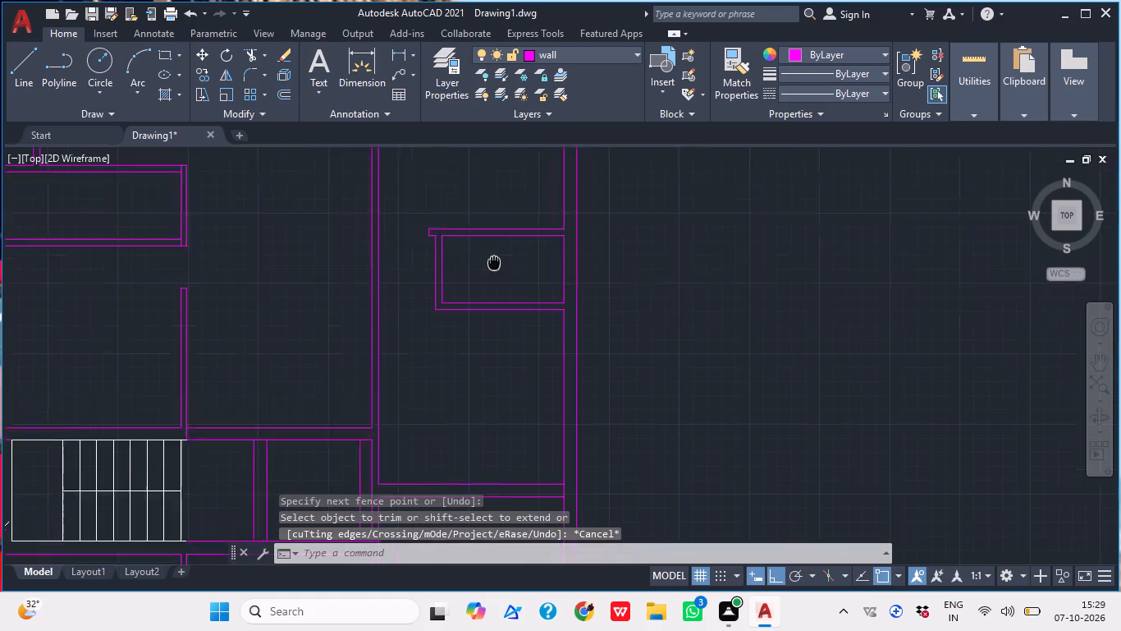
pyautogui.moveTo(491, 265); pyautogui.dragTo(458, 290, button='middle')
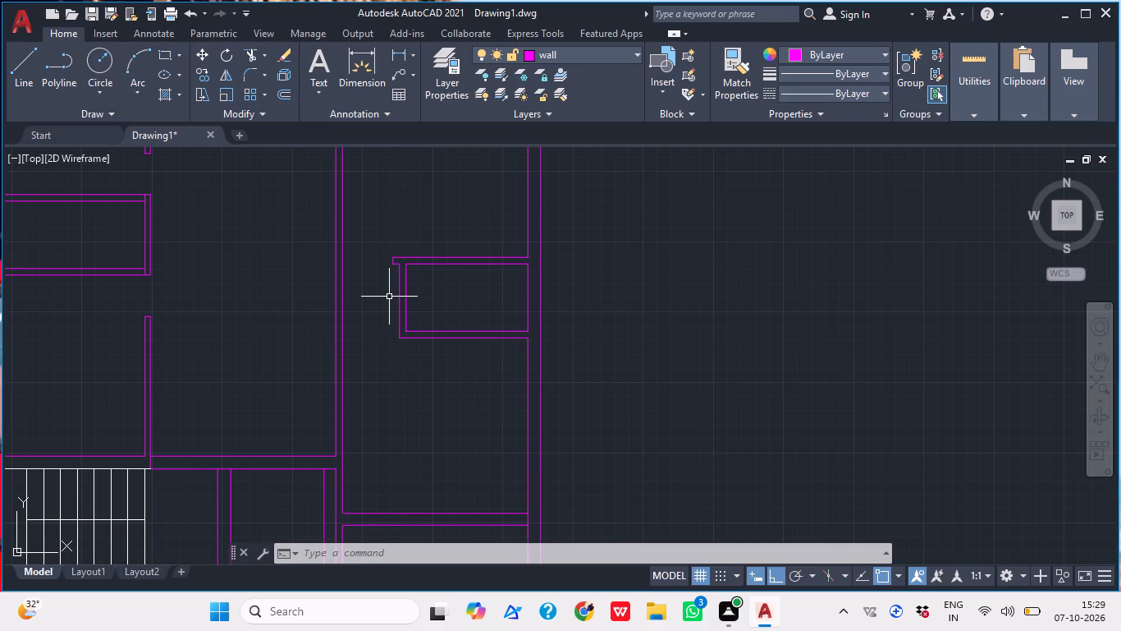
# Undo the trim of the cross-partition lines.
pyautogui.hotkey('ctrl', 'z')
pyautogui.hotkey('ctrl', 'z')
# Extend both cross-partition lines through the hall wall to its far face.
pyautogui.scroll(-1, 364, 302)
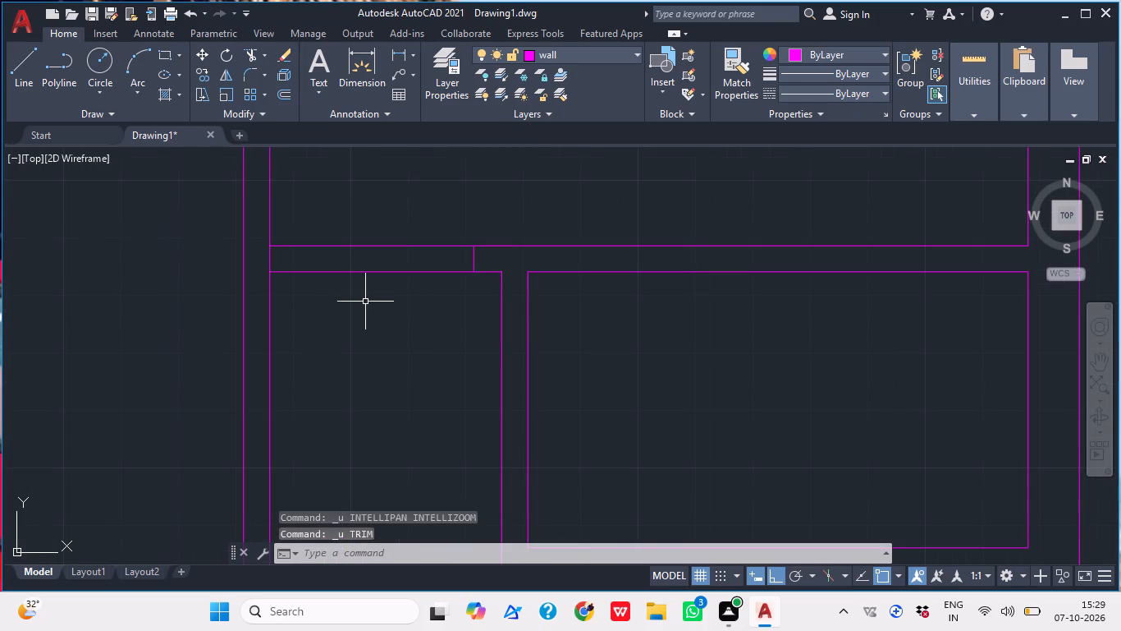
pyautogui.press('e')
pyautogui.press('x')
pyautogui.press('space')
pyautogui.click(355, 297)
pyautogui.click(293, 222)
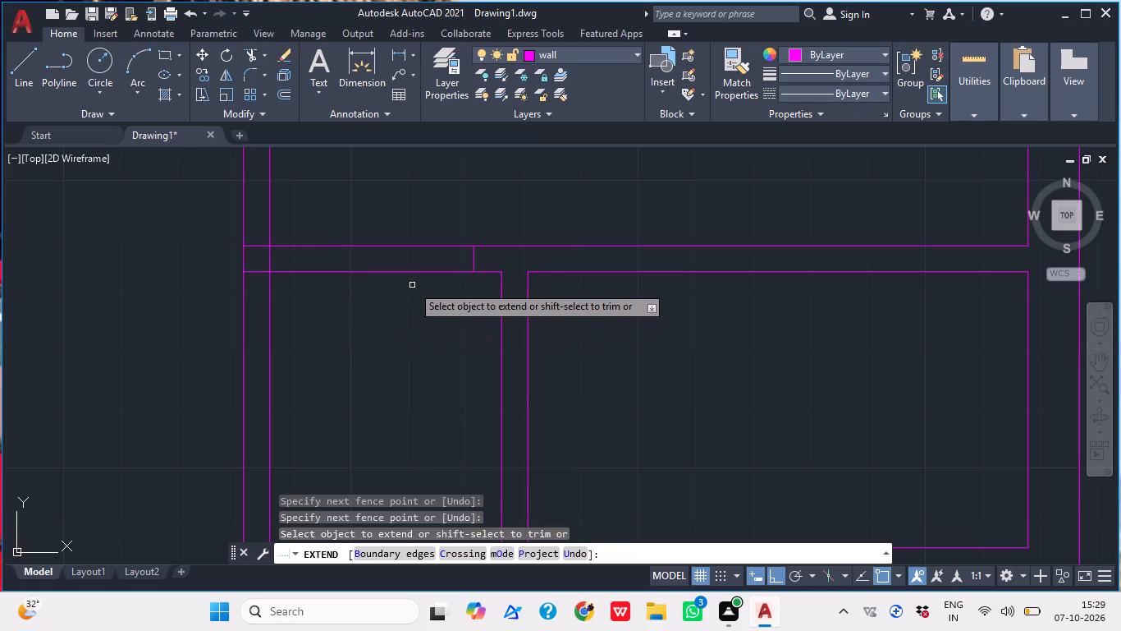
pyautogui.press('Escape')
# Trim away the upper partition line's extension inside the hall wall.
pyautogui.write('tr')
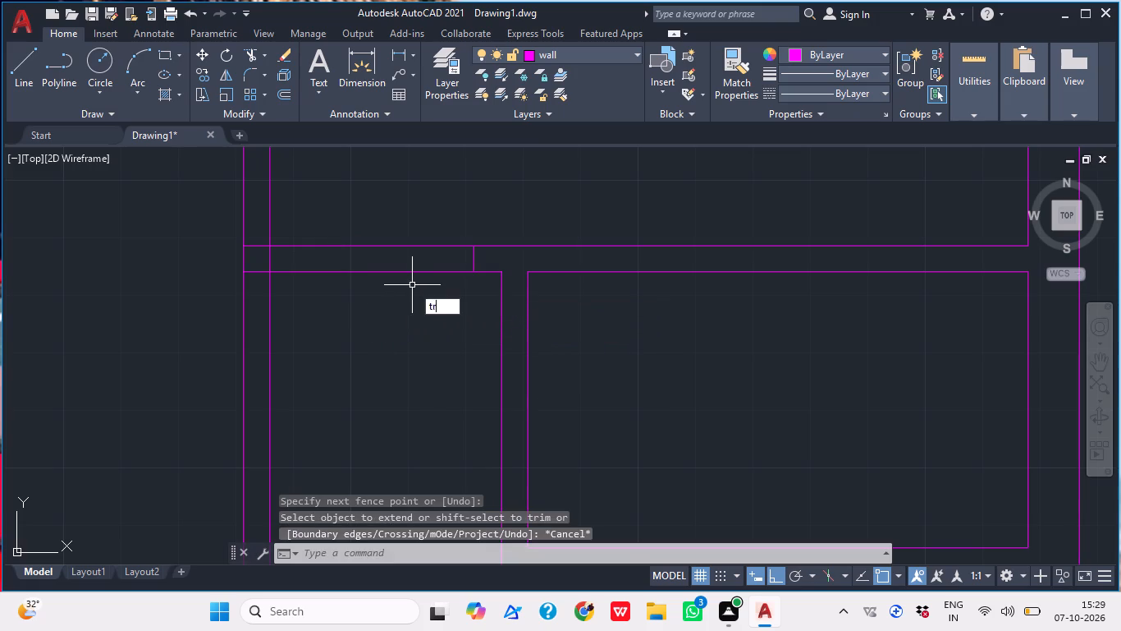
pyautogui.press('space')
pyautogui.click(256, 245)
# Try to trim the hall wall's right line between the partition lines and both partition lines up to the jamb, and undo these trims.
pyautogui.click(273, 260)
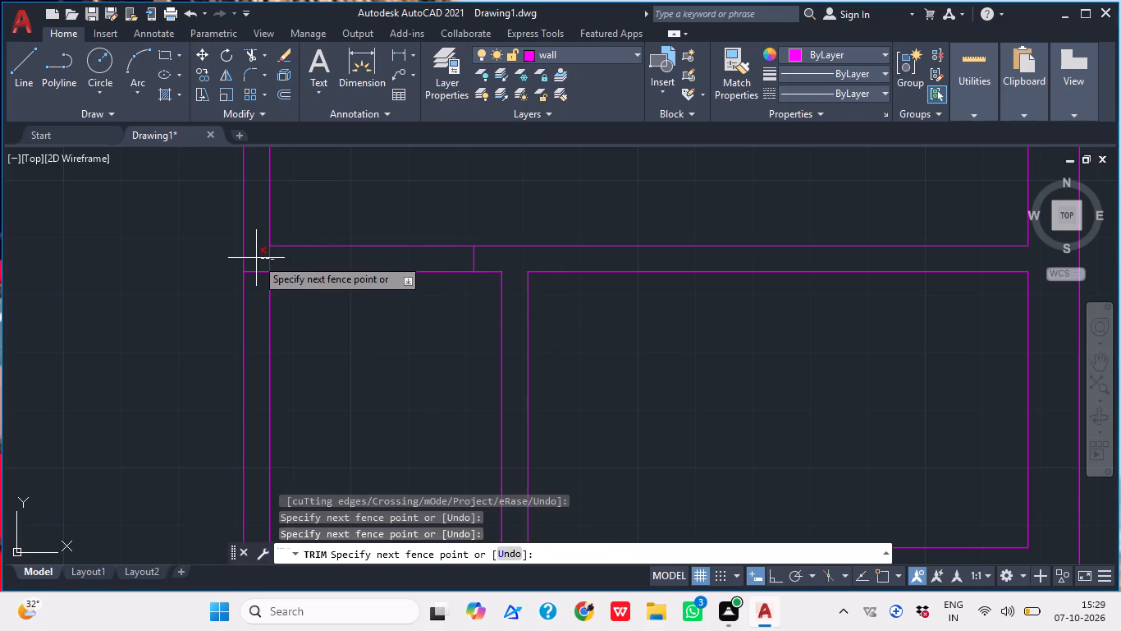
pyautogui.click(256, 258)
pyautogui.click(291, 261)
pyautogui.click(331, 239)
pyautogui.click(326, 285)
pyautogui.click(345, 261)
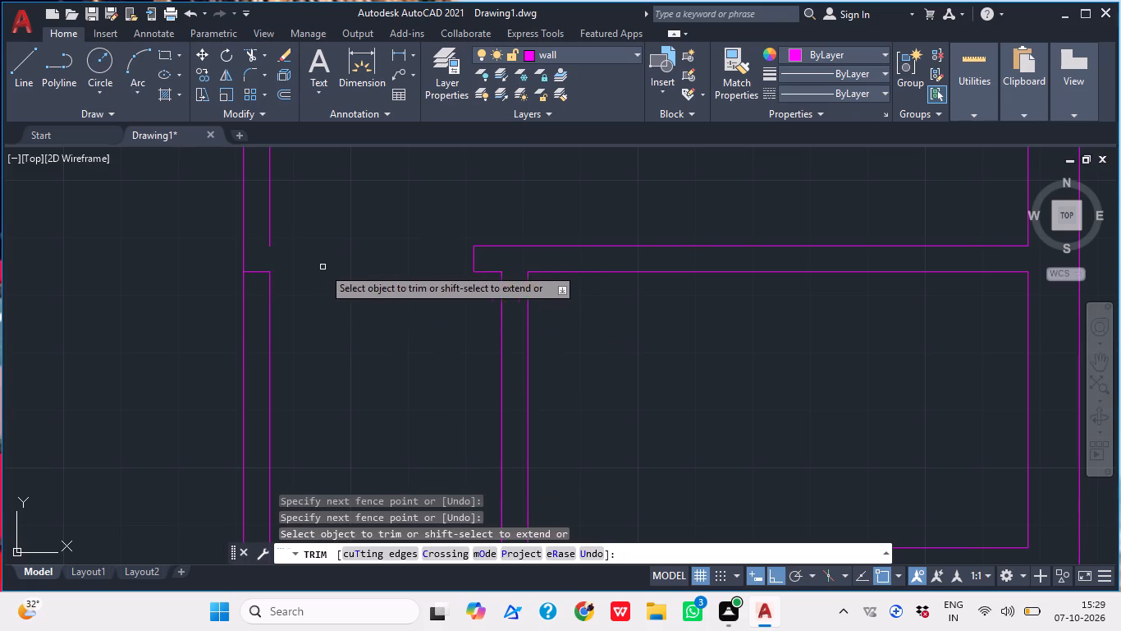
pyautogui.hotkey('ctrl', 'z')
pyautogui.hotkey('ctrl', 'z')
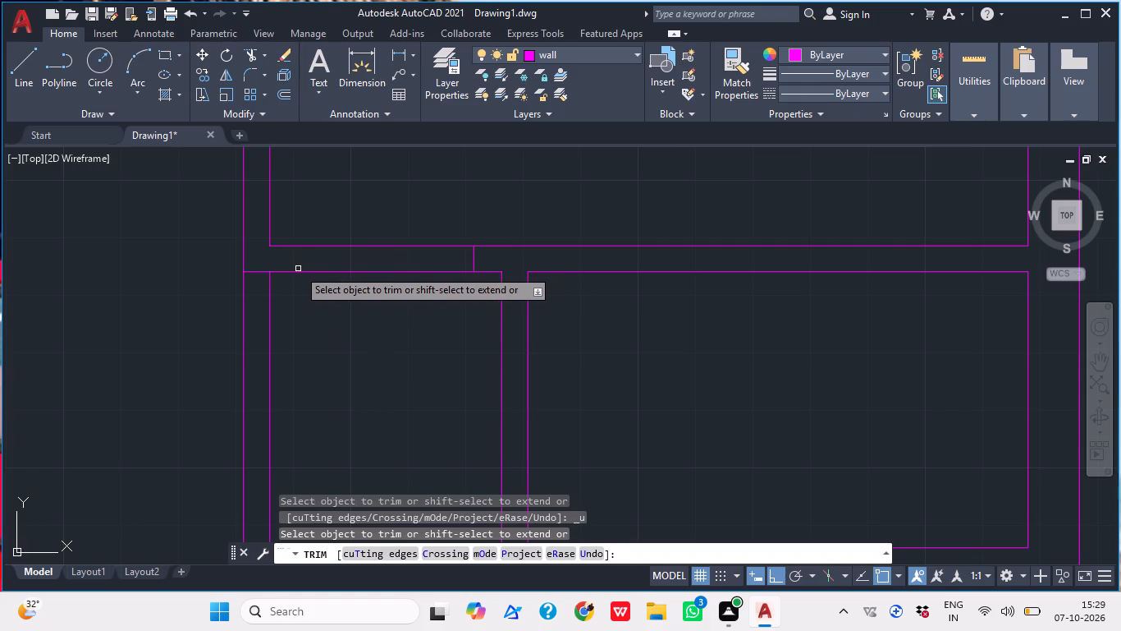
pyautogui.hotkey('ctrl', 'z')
# Trim both cross-partition lines between the hall wall and the 3' jamb line.
pyautogui.moveTo(314, 292); pyautogui.dragTo(318, 280)
pyautogui.click(330, 232)
# Trim both hall wall lines below the extended lower partition line.
pyautogui.click(292, 302)
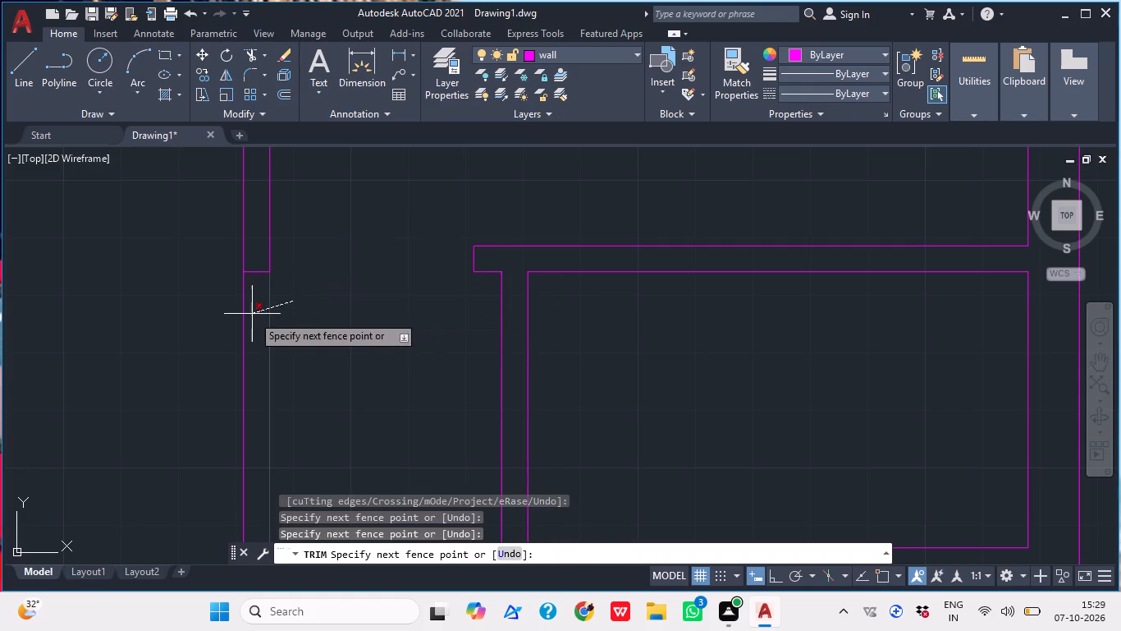
pyautogui.click(242, 318)
pyautogui.scroll(-3, 300, 296)
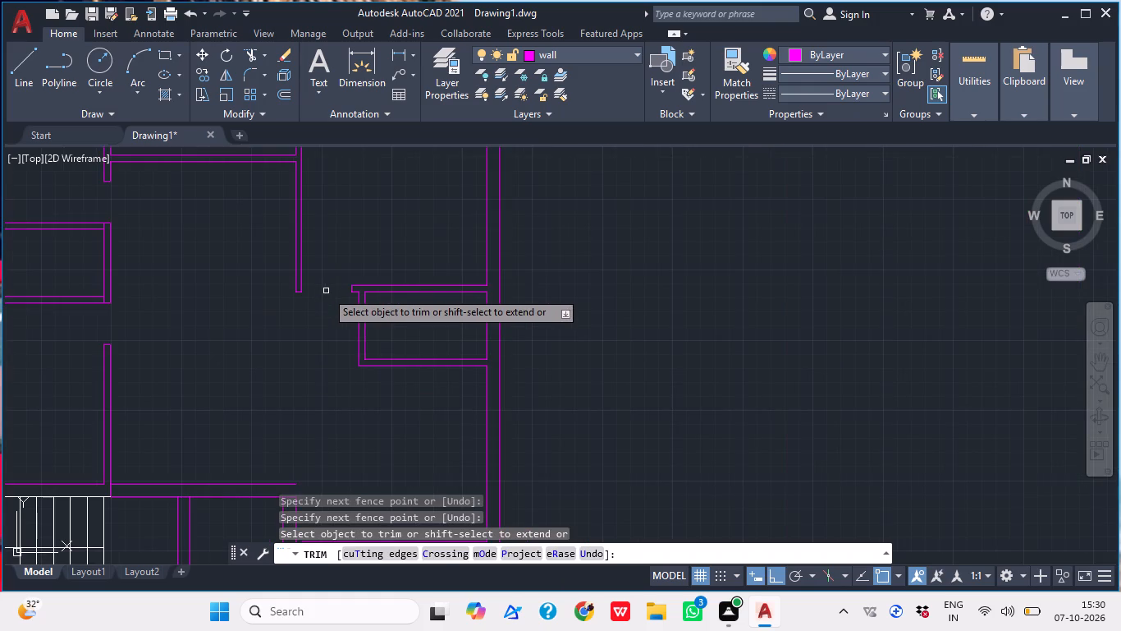
# Undo the last trim of both hall wall lines below the partition opening and end the Trim command.
pyautogui.hotkey('ctrl', 'z')
pyautogui.scroll(-1, 318, 287)
pyautogui.scroll(2, 323, 287)
pyautogui.scroll(-4, 323, 286)
pyautogui.moveTo(329, 423); pyautogui.dragTo(330, 348, button='middle')
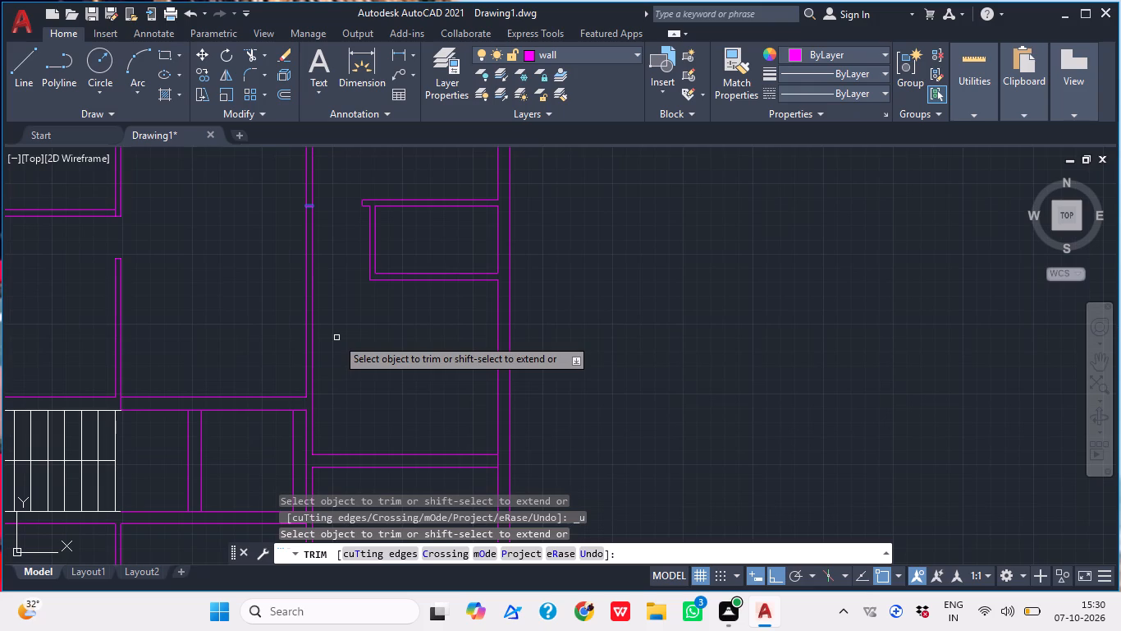
pyautogui.moveTo(345, 315); pyautogui.dragTo(353, 343, button='middle')
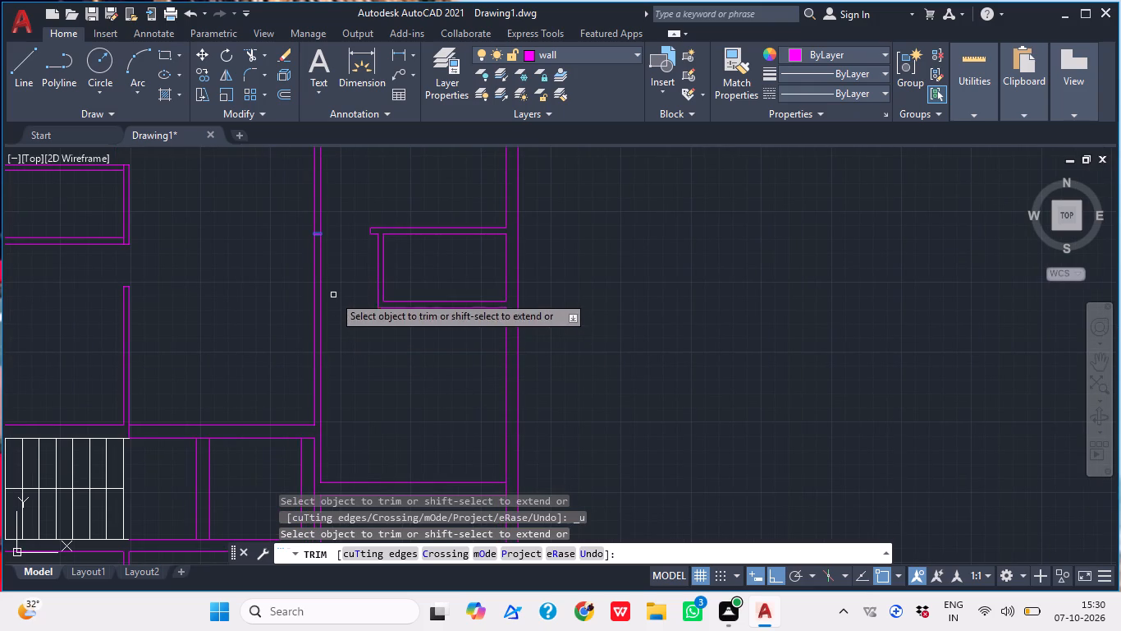
pyautogui.press('Escape')
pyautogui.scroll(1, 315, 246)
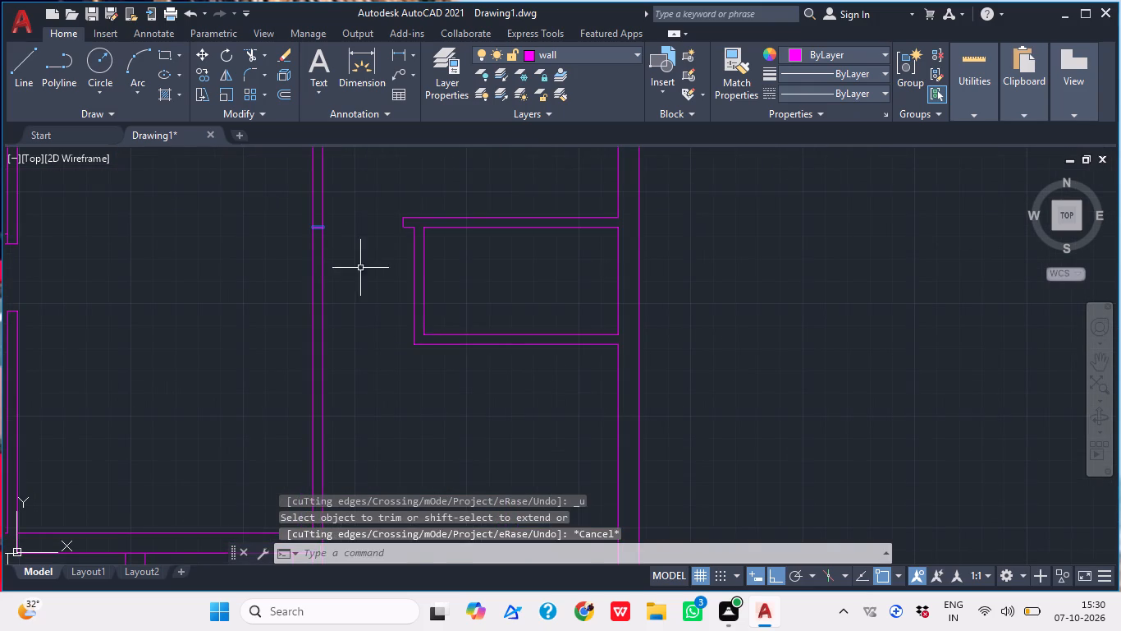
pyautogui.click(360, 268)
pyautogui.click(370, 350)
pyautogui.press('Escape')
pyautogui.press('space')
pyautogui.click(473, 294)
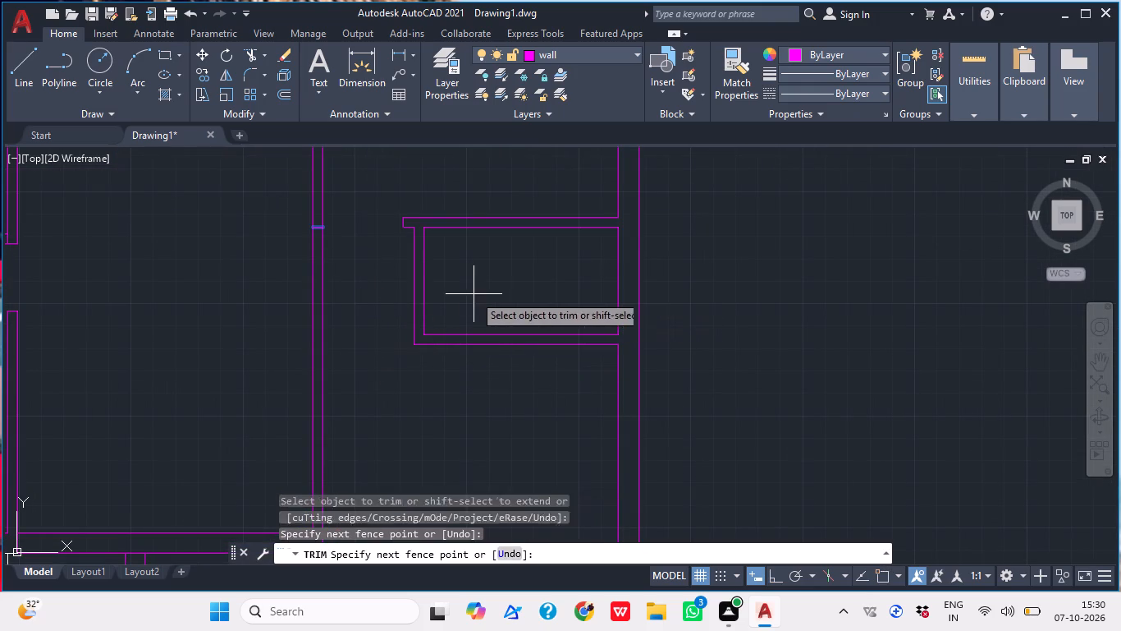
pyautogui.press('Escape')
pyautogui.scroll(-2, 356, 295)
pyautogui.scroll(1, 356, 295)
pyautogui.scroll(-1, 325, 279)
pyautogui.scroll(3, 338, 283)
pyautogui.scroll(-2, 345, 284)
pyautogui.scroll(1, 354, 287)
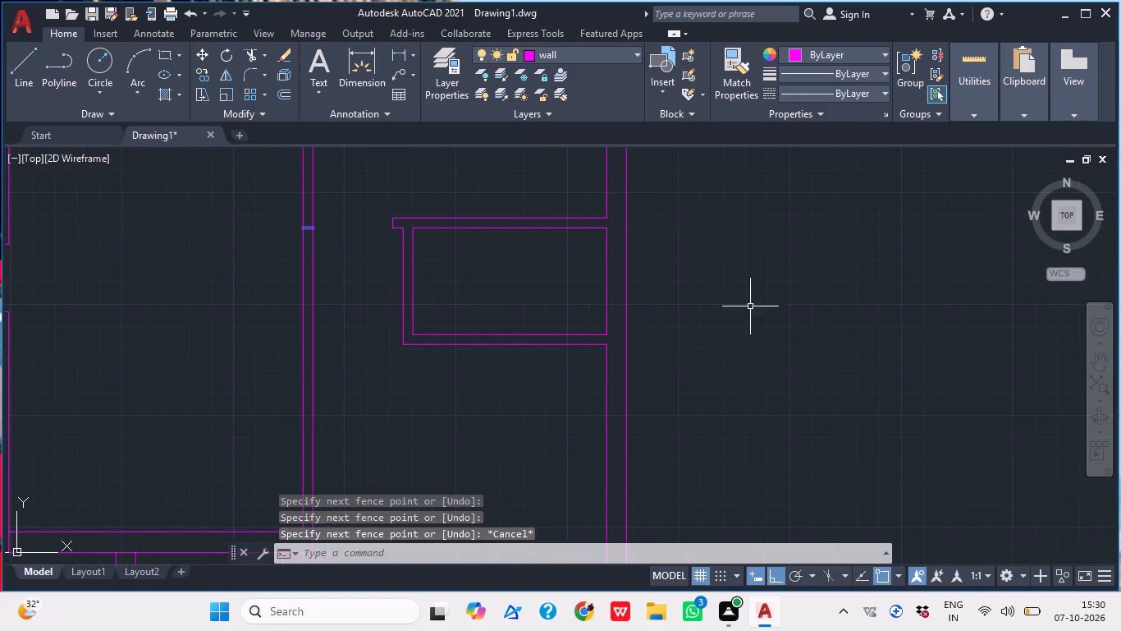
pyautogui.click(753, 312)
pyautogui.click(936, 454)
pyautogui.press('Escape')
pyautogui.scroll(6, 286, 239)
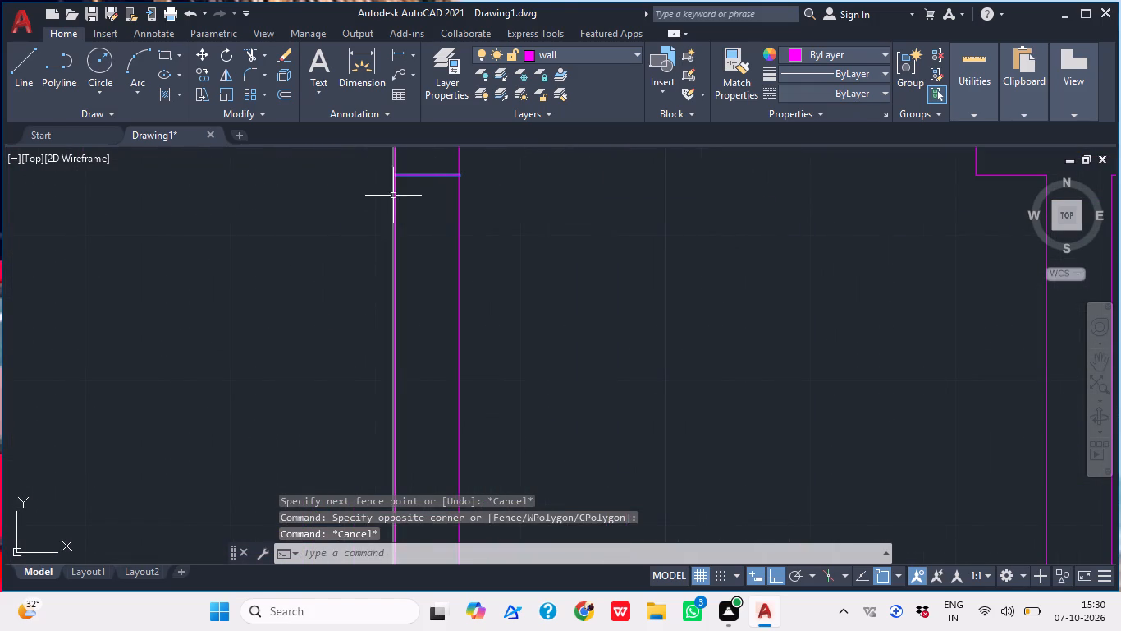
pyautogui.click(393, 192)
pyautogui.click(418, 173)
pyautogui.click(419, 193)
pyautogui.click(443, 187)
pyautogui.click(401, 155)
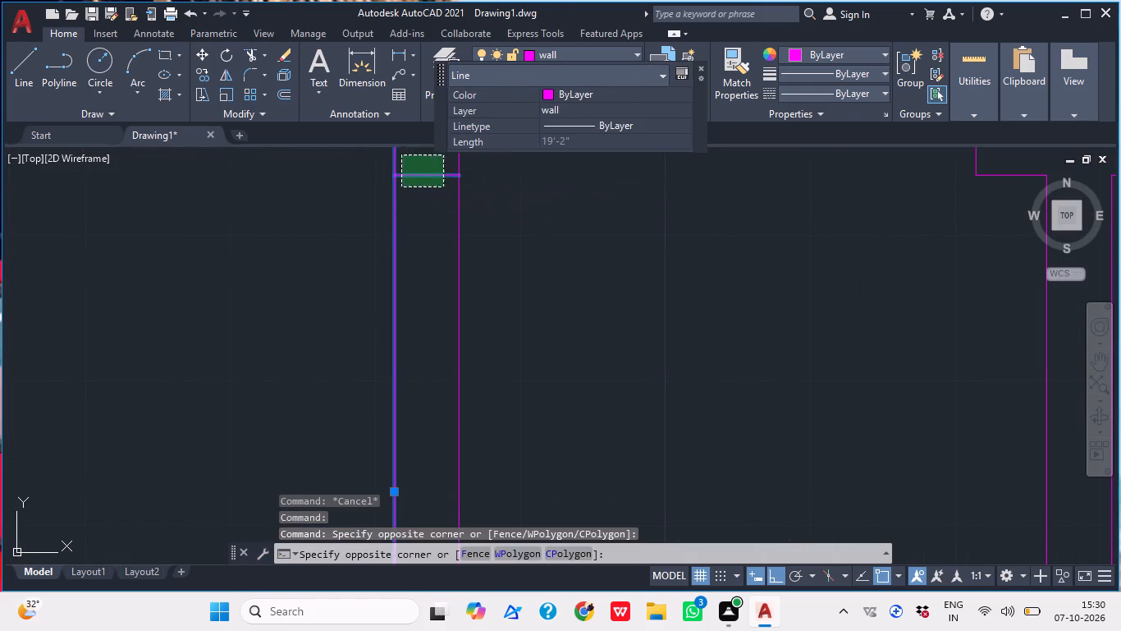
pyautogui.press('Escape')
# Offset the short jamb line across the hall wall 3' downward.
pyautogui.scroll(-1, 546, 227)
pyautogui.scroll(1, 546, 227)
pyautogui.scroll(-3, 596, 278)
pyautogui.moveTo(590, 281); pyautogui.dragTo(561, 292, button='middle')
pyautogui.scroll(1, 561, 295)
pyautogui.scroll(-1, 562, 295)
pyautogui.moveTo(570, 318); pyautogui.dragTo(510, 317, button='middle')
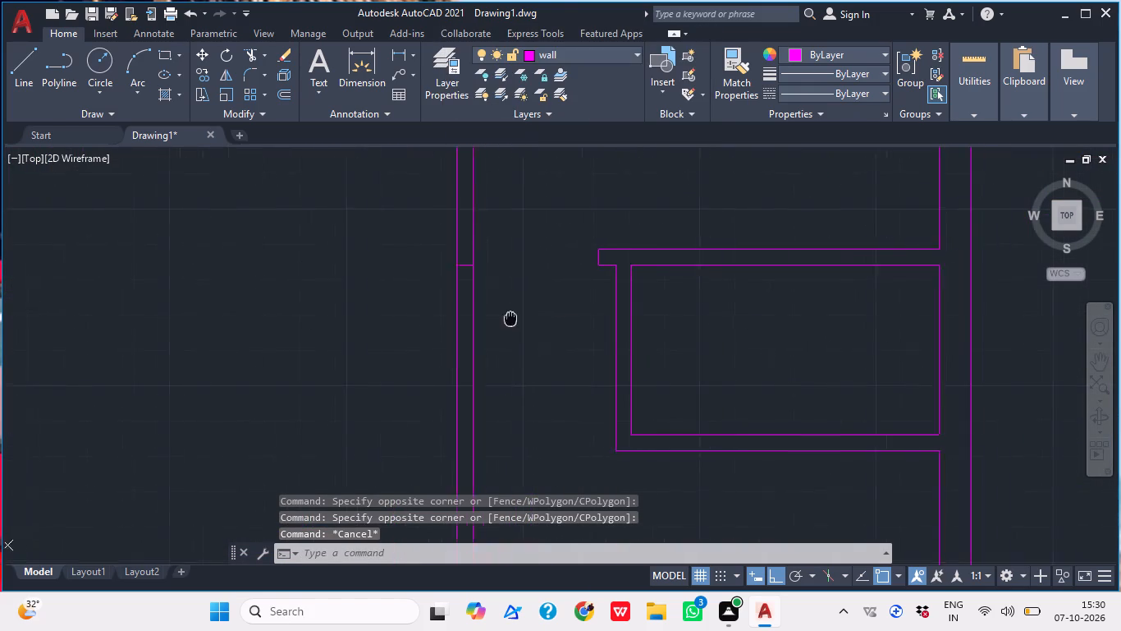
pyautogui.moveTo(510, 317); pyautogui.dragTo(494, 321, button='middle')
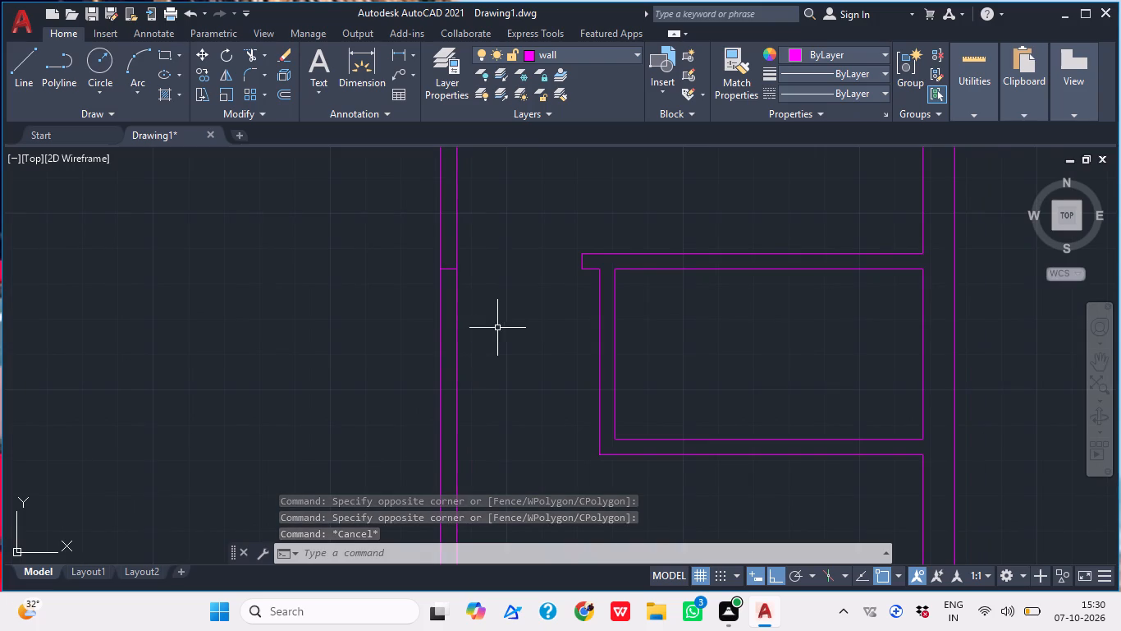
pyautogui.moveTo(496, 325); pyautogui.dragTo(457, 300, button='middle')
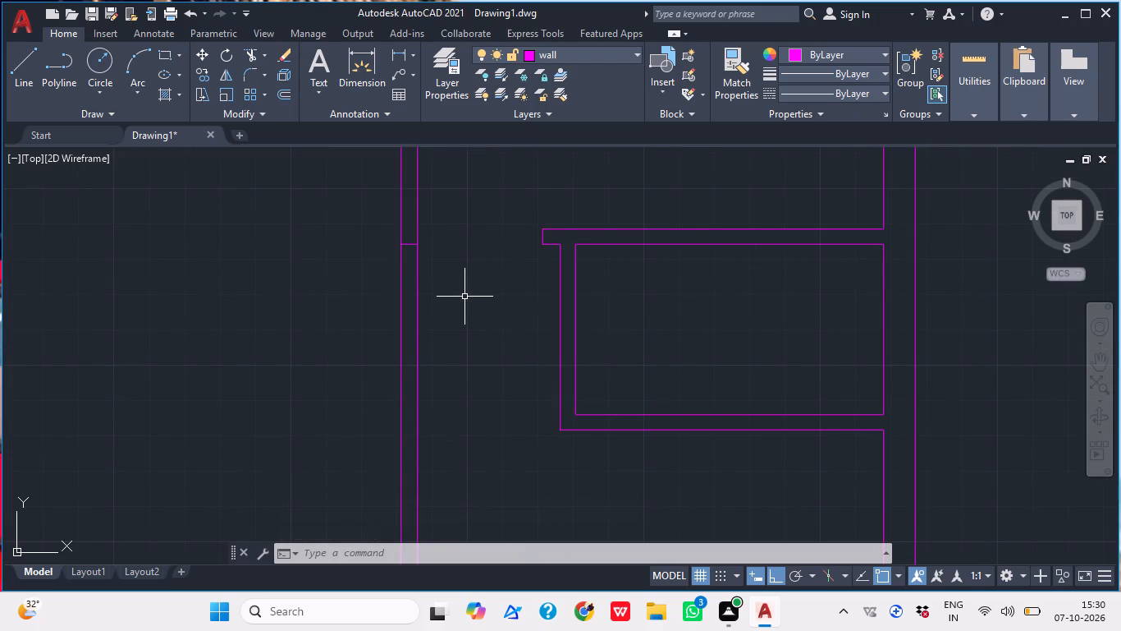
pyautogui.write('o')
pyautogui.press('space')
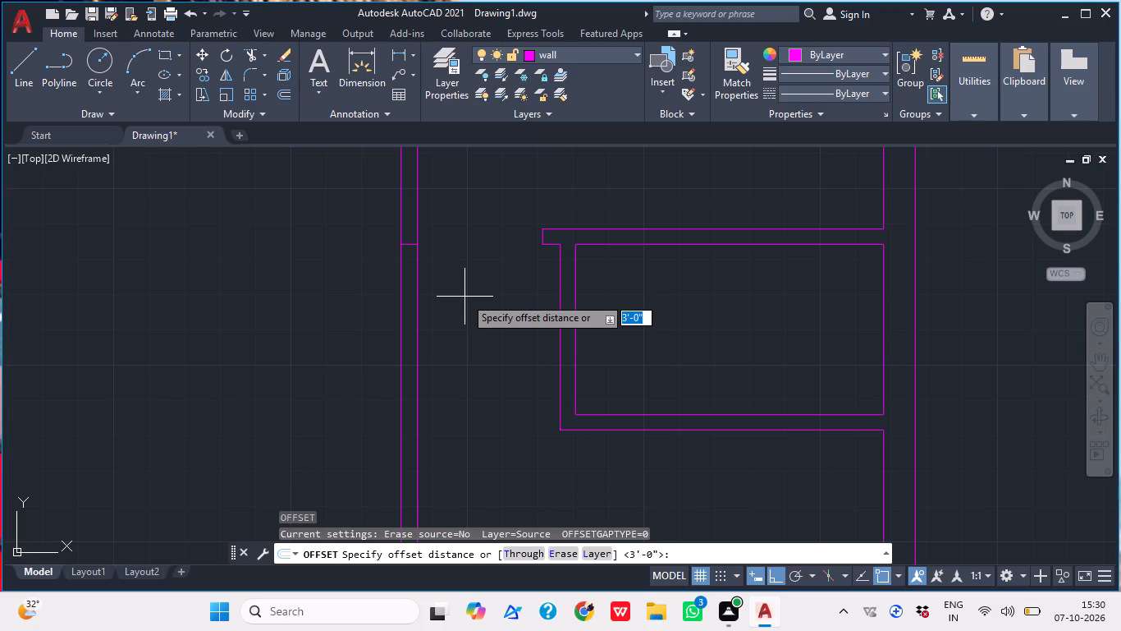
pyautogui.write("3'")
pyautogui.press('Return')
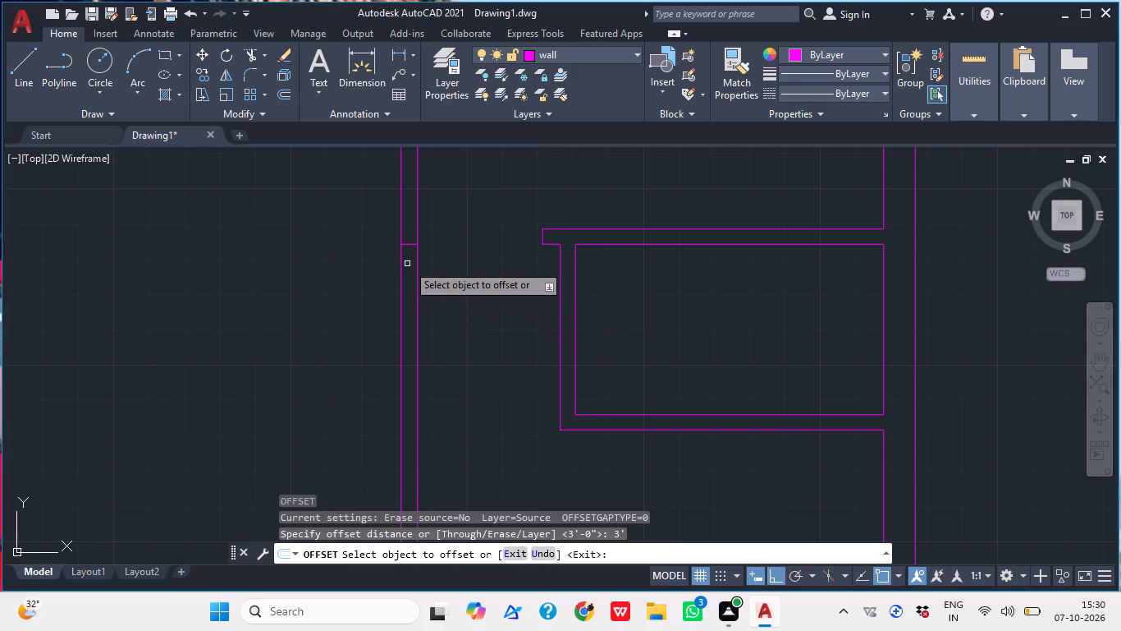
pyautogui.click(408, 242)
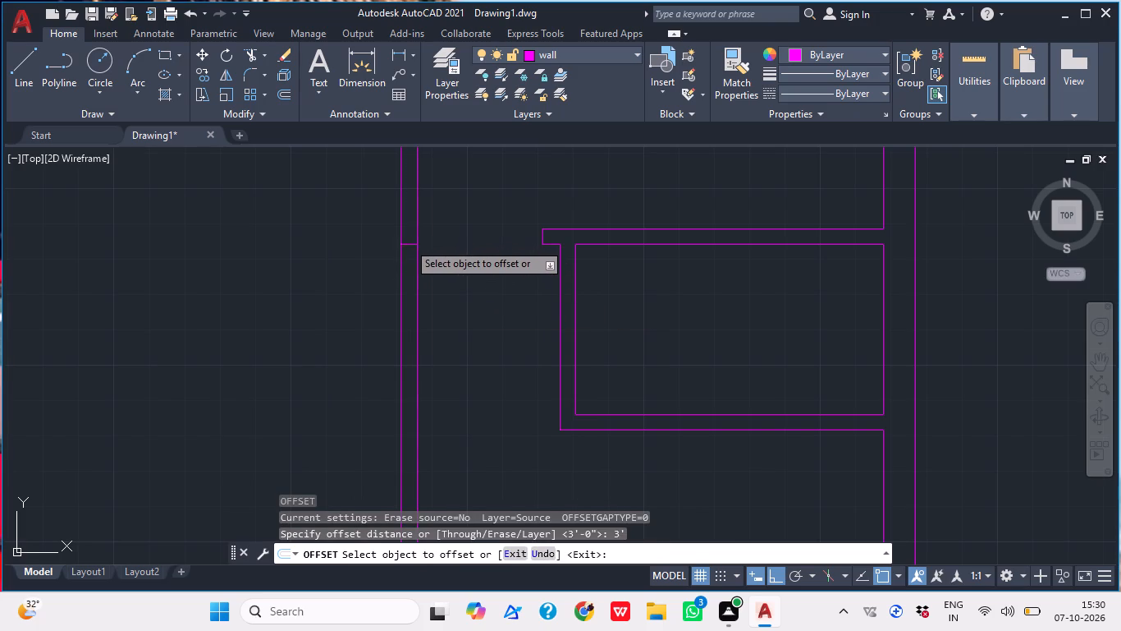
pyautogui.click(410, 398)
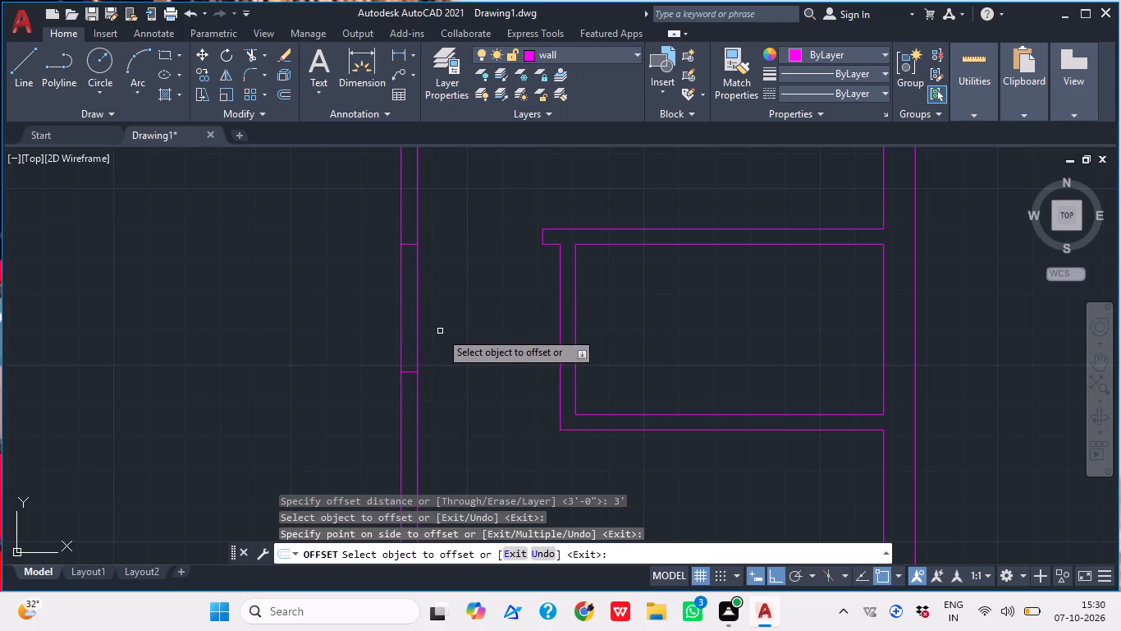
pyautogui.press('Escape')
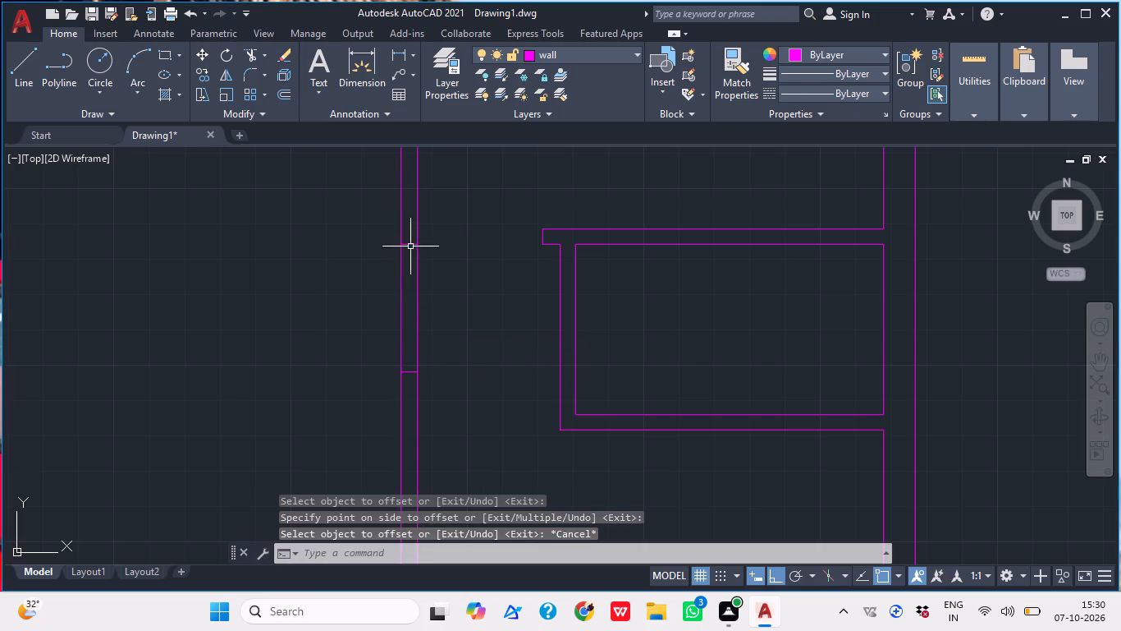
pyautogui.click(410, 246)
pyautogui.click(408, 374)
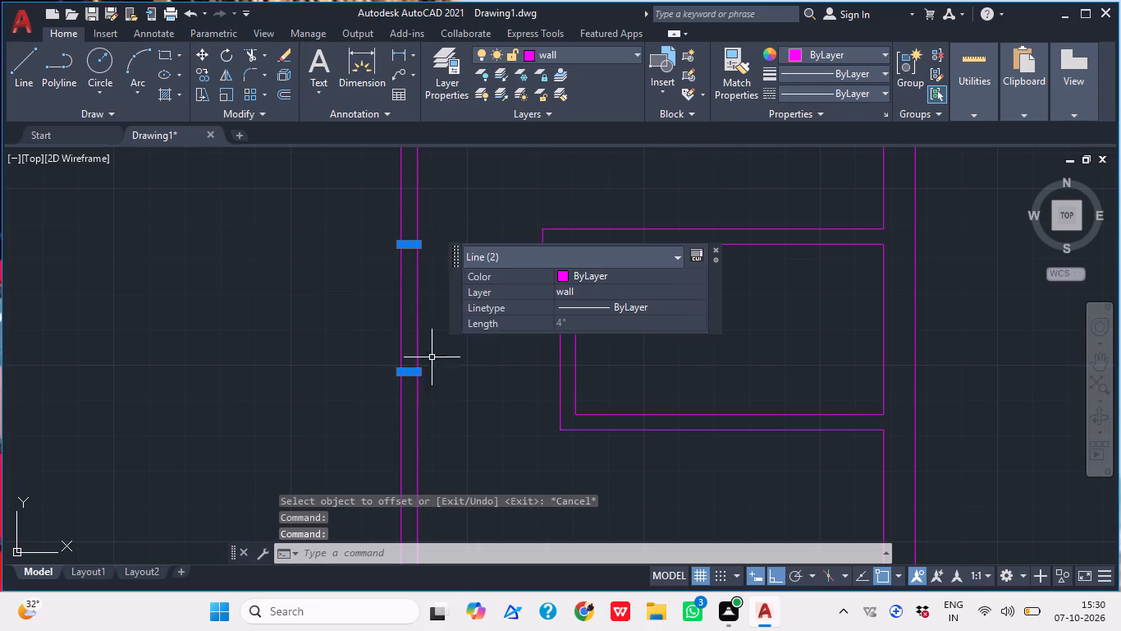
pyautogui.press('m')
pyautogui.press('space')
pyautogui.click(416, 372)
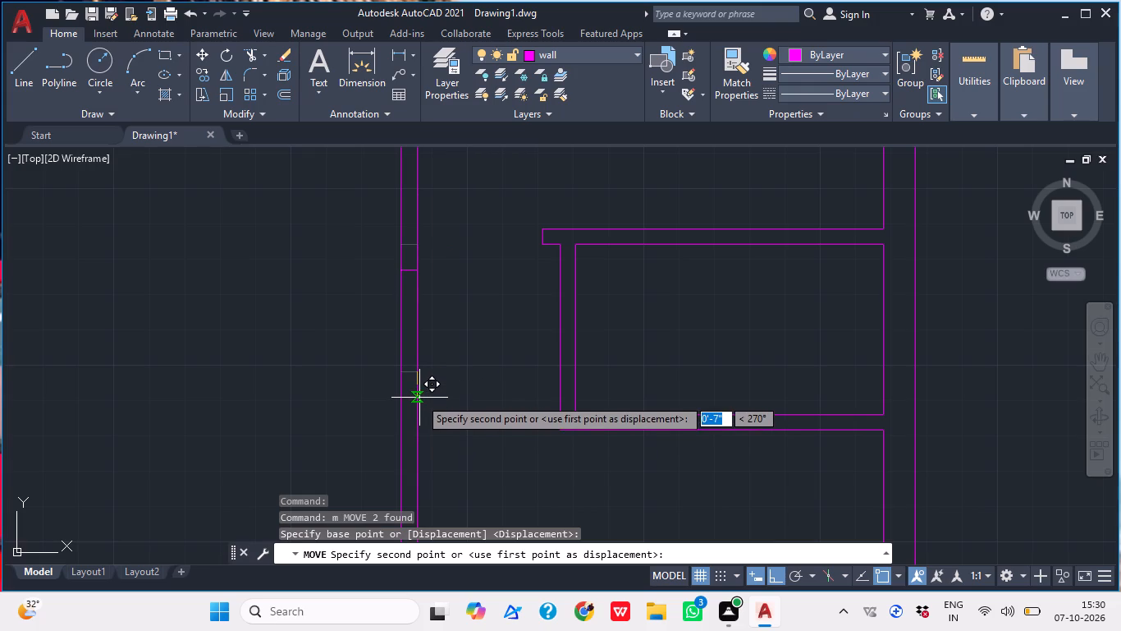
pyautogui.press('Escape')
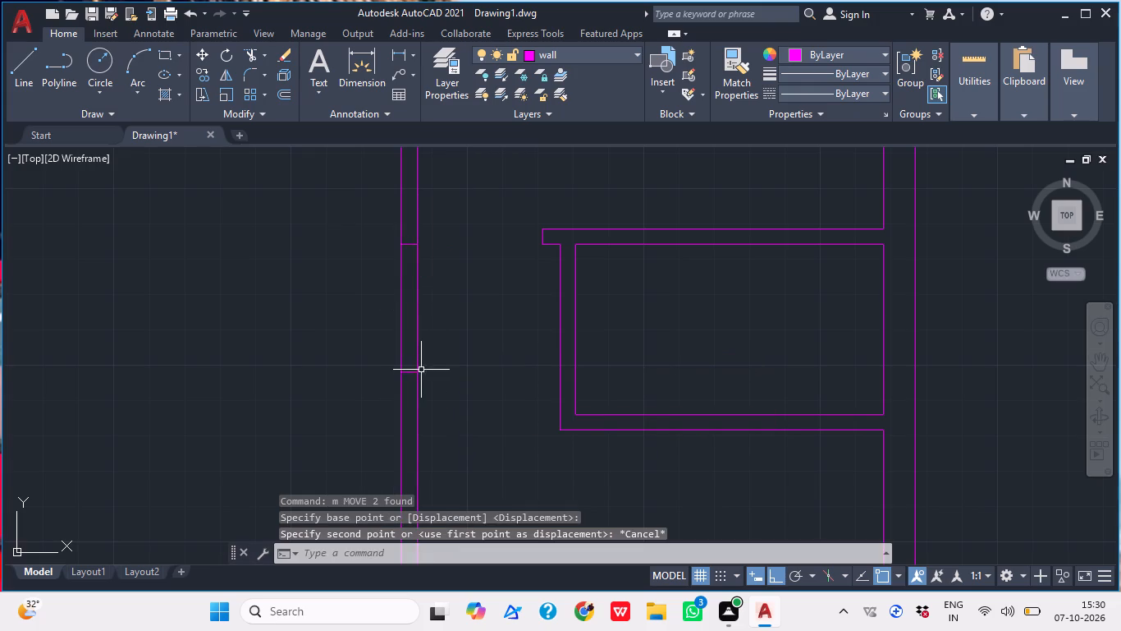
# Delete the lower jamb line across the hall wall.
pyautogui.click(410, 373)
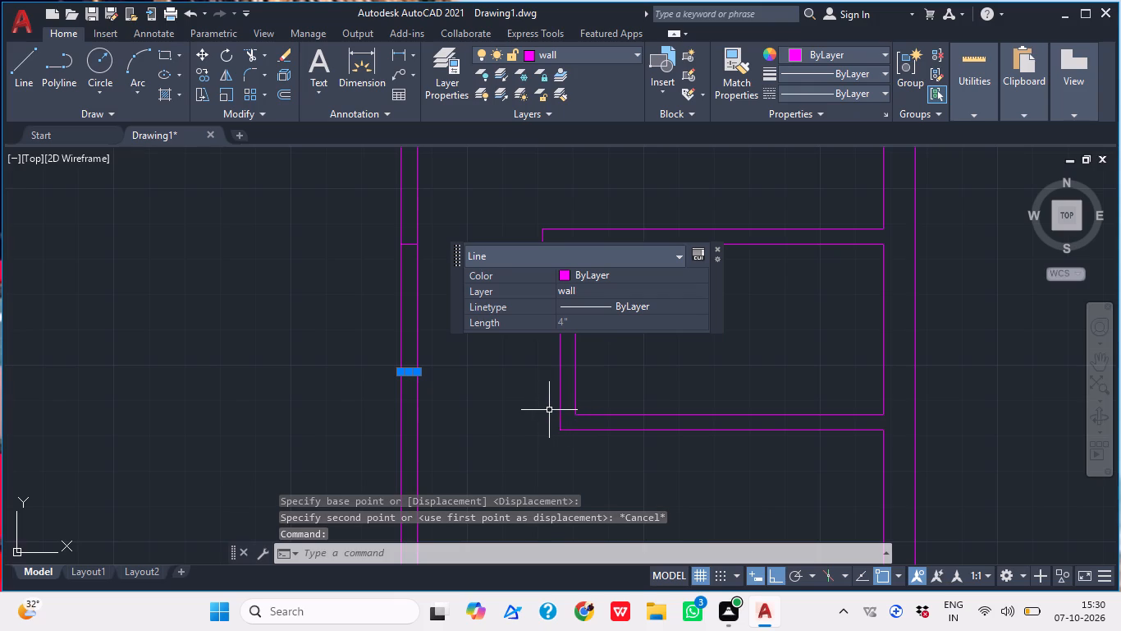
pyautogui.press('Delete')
# Offset the jamb line across the hall wall 3'6" downward to mark the opening's other side.
pyautogui.write('o')
pyautogui.press('space')
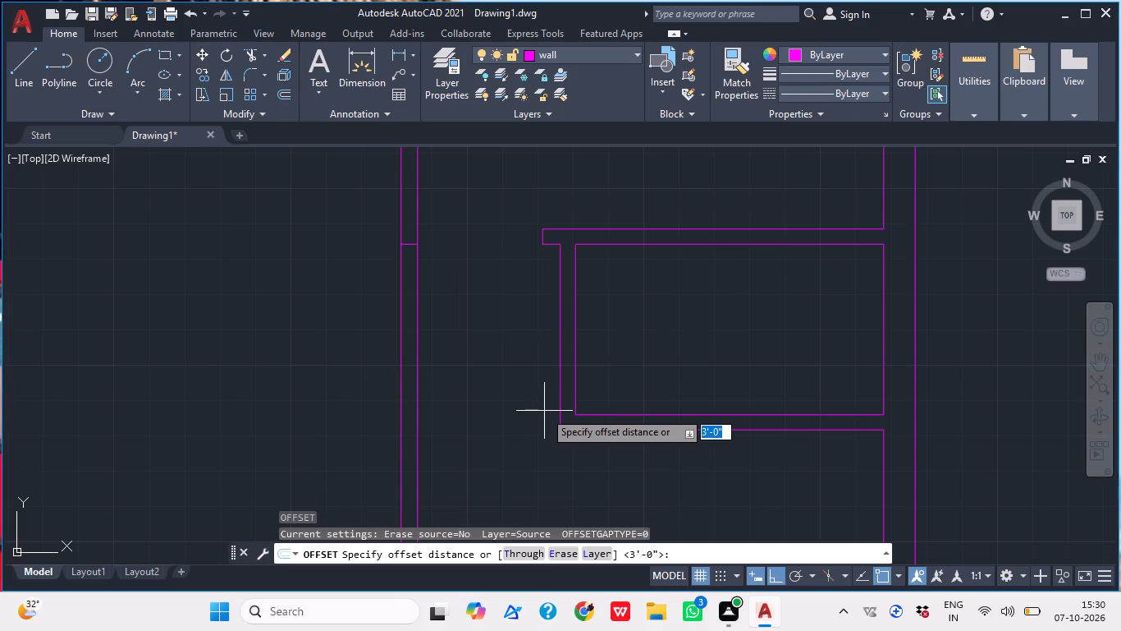
pyautogui.write("3'6")
pyautogui.press('BackSpace')
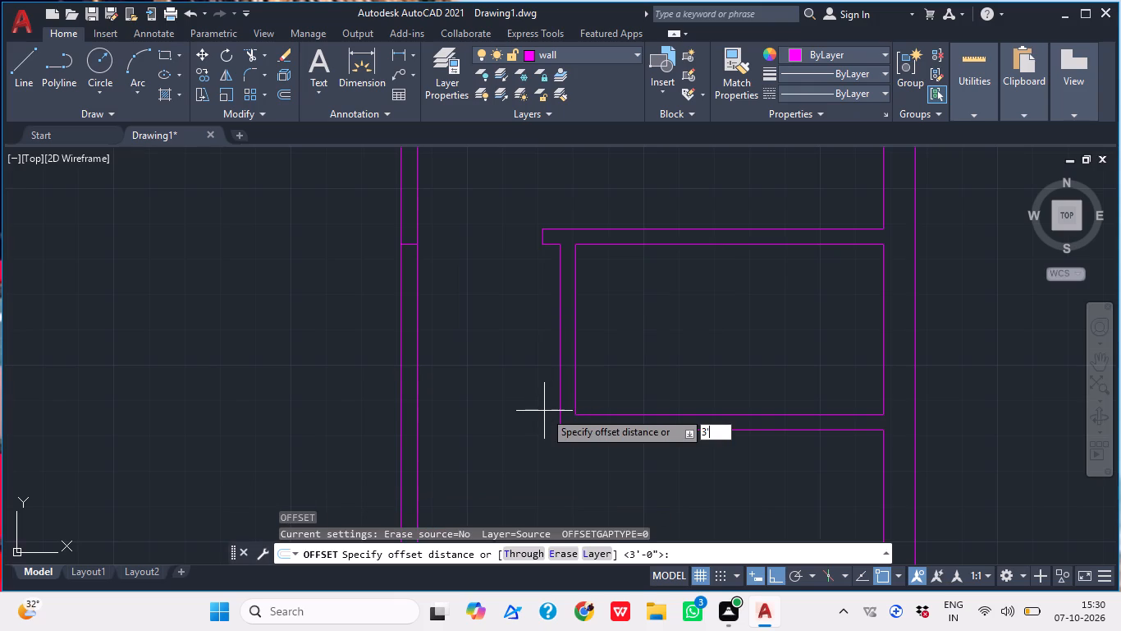
pyautogui.write('5"')
pyautogui.press('BackSpace')
pyautogui.press('BackSpace')
pyautogui.write('6"')
pyautogui.press('Return')
pyautogui.click(409, 243)
pyautogui.moveTo(405, 355); pyautogui.dragTo(412, 355)
pyautogui.moveTo(447, 354); pyautogui.dragTo(445, 354, button='middle')
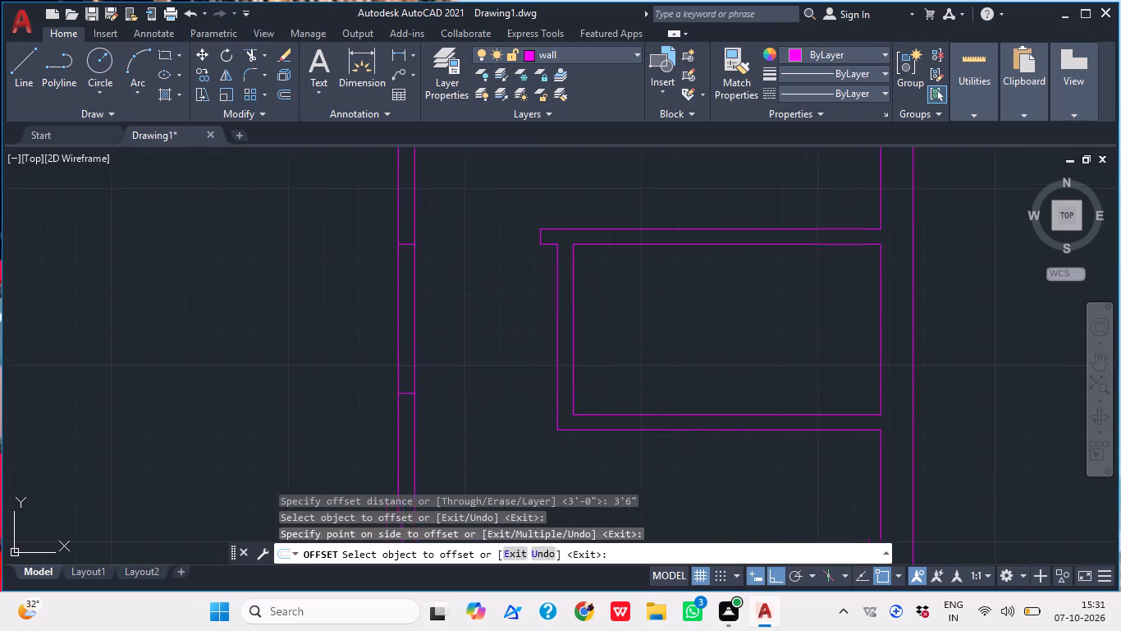
pyautogui.moveTo(445, 354); pyautogui.dragTo(428, 344, button='middle')
pyautogui.press('Escape')
# Trim both hall wall lines between the two jamb lines to cut the 3'6" opening.
pyautogui.press('t')
pyautogui.press('r')
pyautogui.press('space')
pyautogui.click(395, 352)
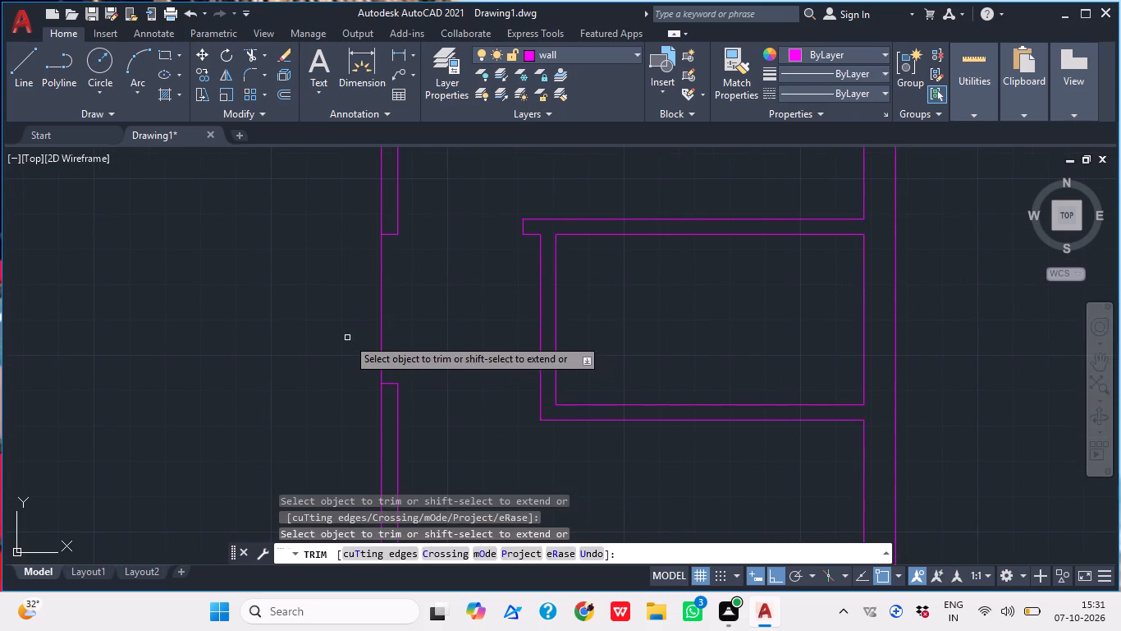
pyautogui.click(347, 338)
pyautogui.click(390, 339)
pyautogui.press('Escape')
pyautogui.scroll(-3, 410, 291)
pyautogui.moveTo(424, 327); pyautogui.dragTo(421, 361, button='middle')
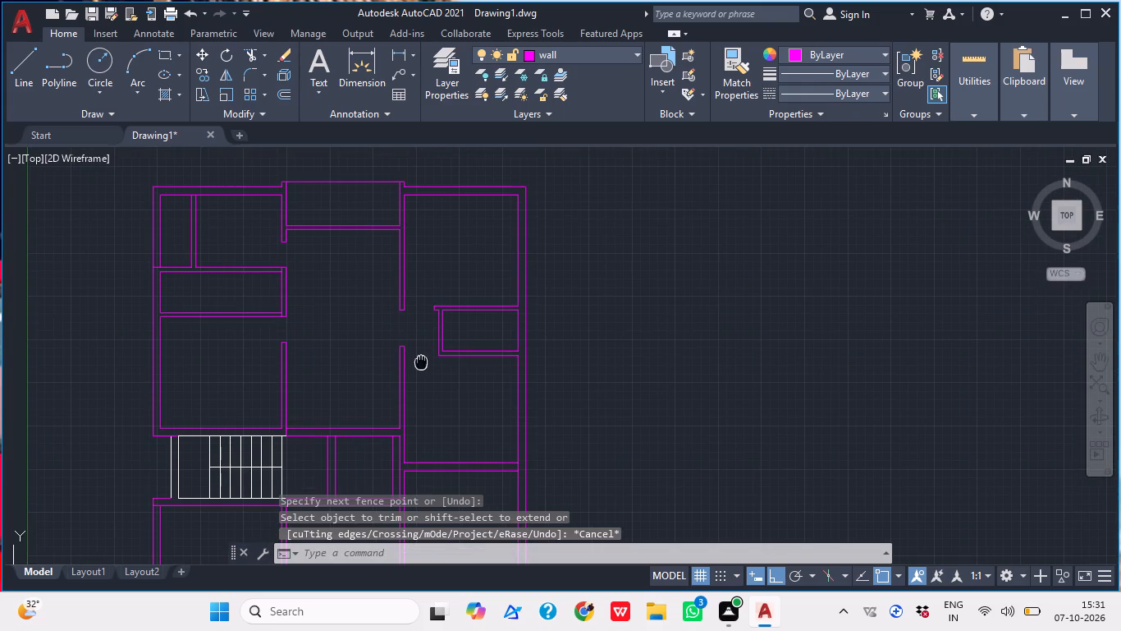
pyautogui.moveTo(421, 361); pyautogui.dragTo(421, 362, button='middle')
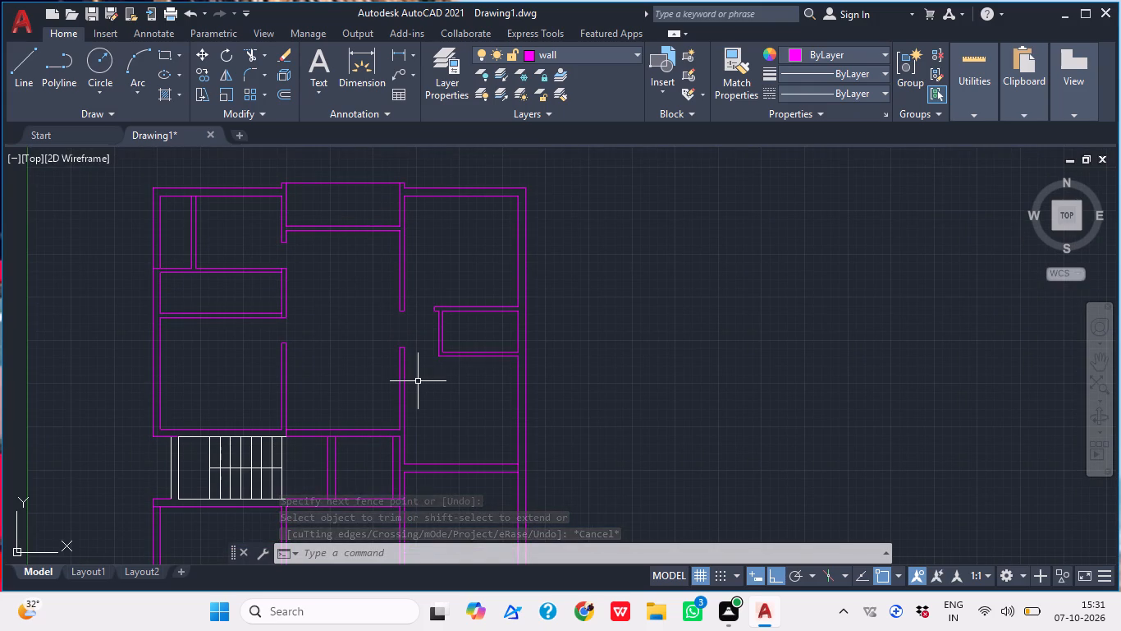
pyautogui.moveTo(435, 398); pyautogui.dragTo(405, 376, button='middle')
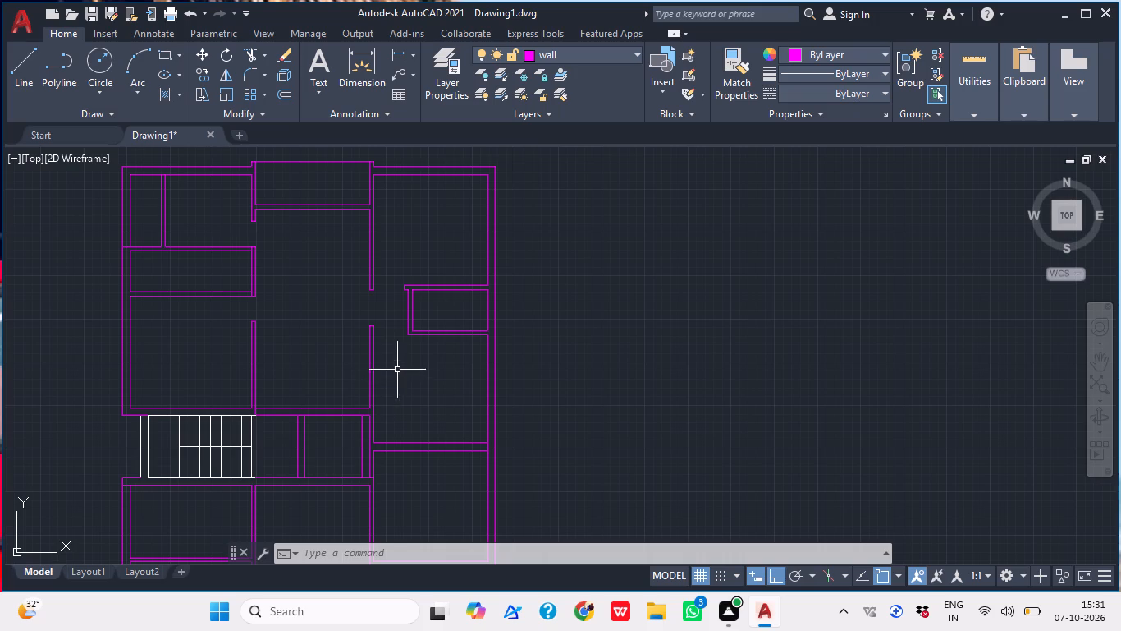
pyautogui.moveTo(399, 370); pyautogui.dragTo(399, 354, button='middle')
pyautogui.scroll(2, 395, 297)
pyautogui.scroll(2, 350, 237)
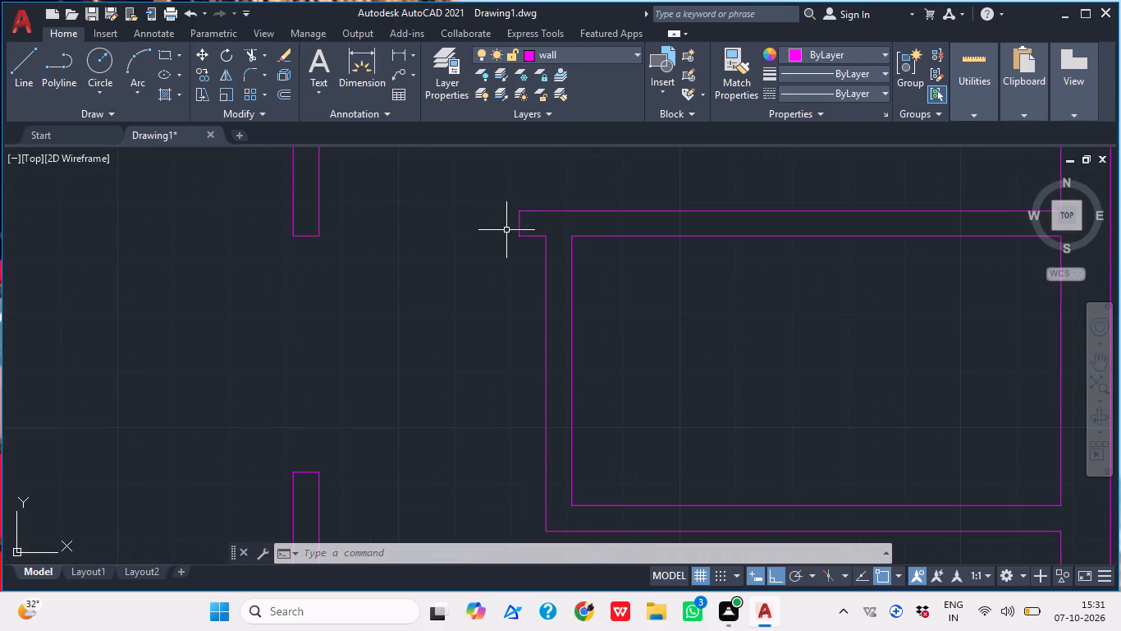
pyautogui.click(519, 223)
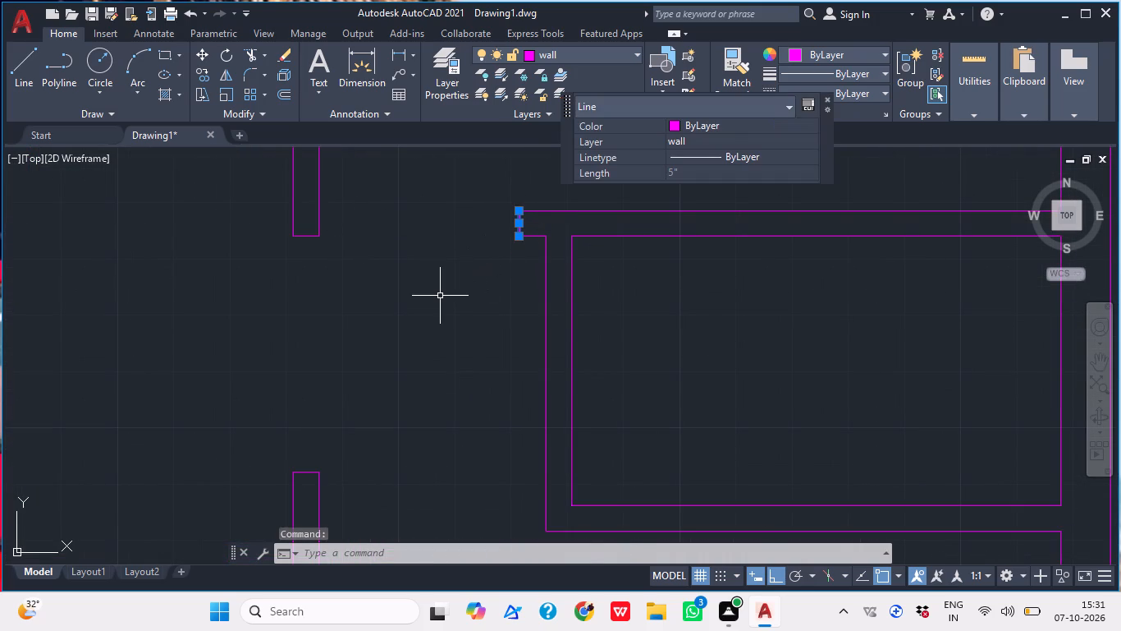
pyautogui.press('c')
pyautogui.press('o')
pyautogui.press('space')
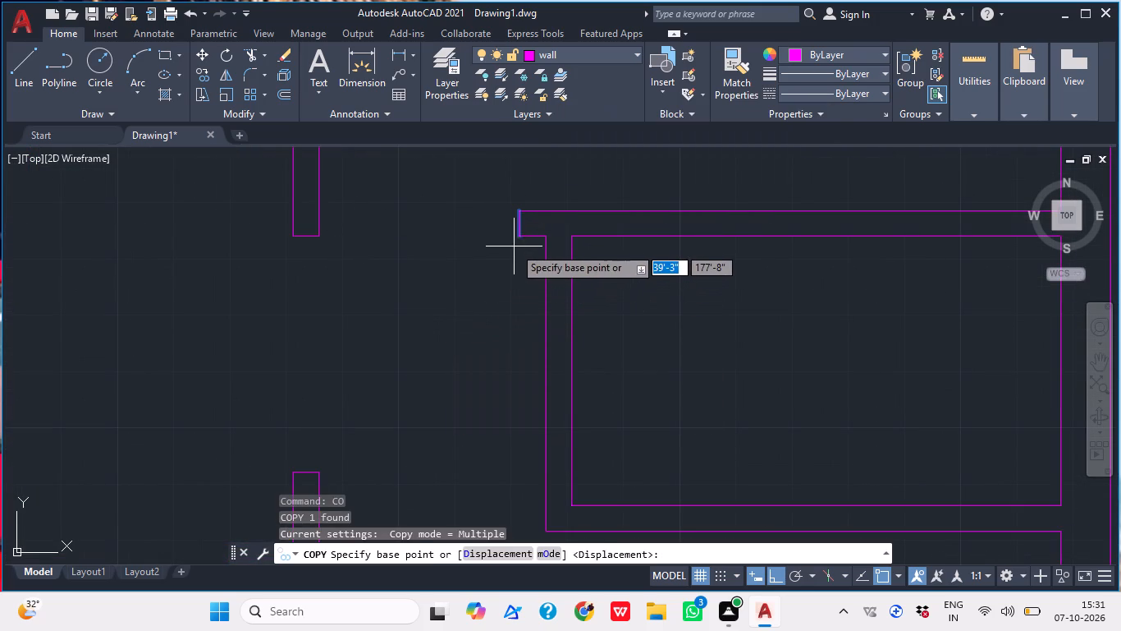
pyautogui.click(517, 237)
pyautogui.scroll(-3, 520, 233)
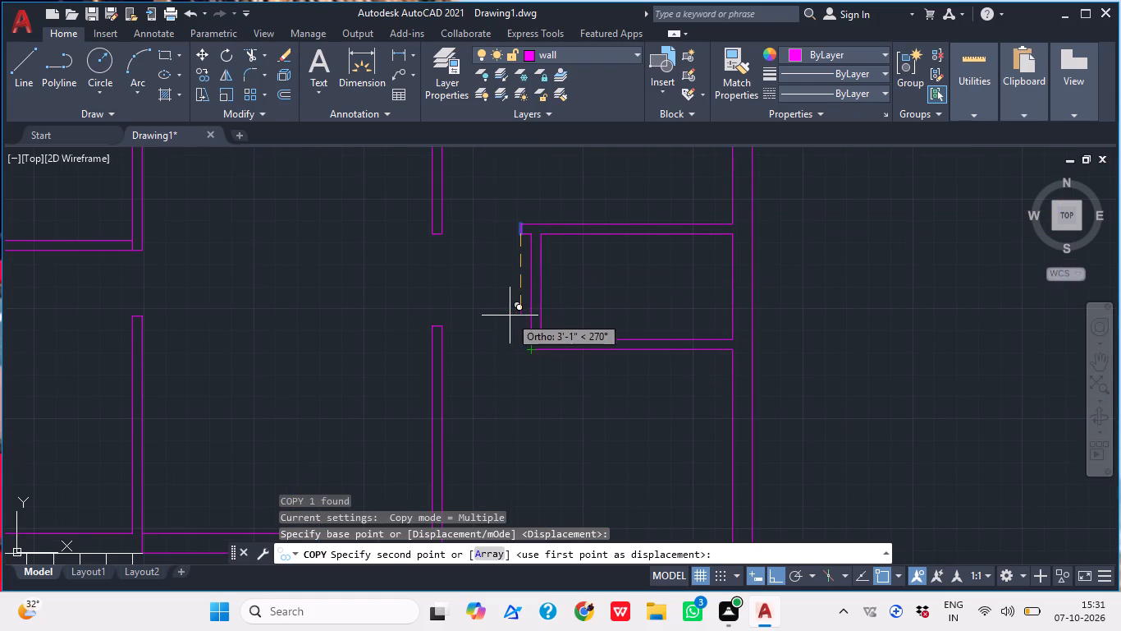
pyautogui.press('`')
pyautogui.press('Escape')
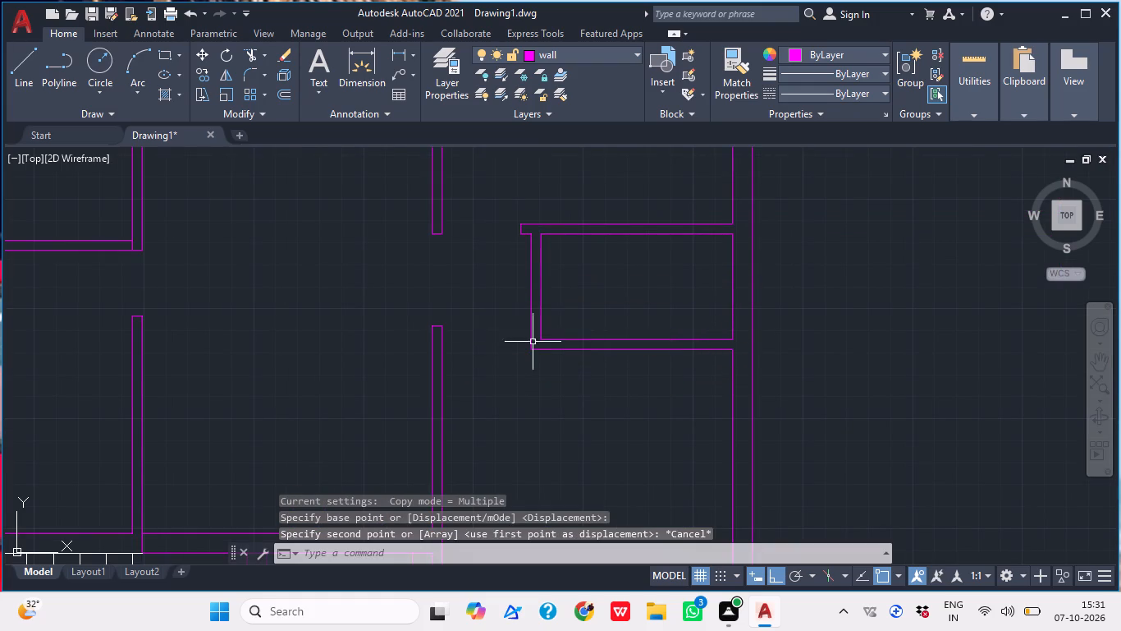
# Draw a jamb line across the small right-hand room's left wall, 6" below the wall's upper inner corner.
pyautogui.moveTo(558, 342); pyautogui.dragTo(533, 351, button='middle')
pyautogui.press('l')
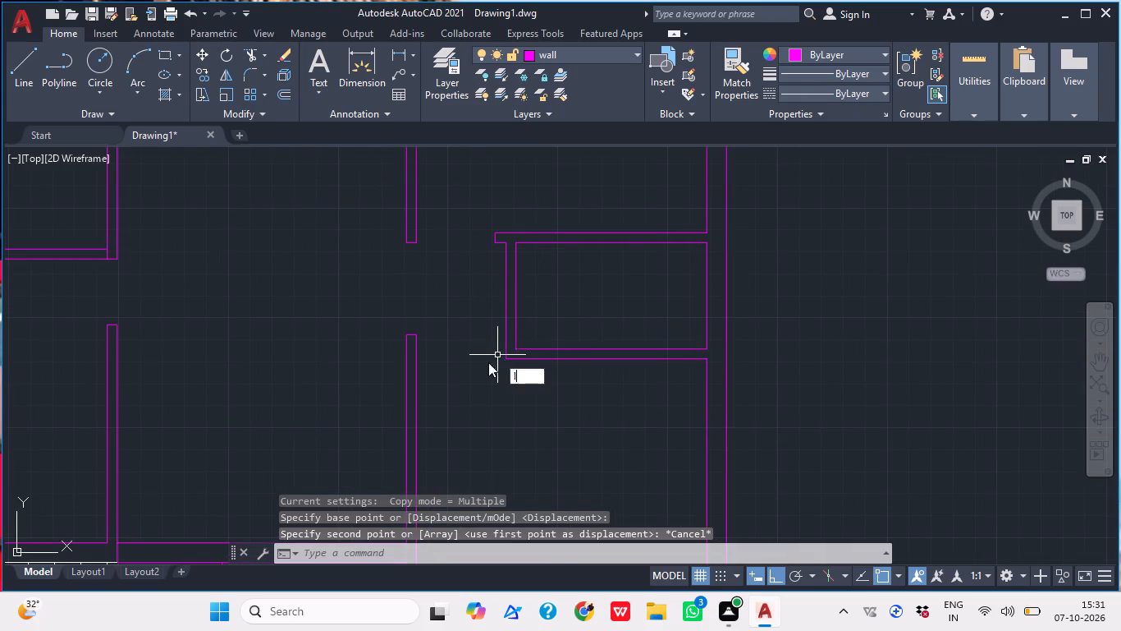
pyautogui.press('space')
pyautogui.press('t')
pyautogui.press('k')
pyautogui.press('space')
pyautogui.scroll(3, 489, 240)
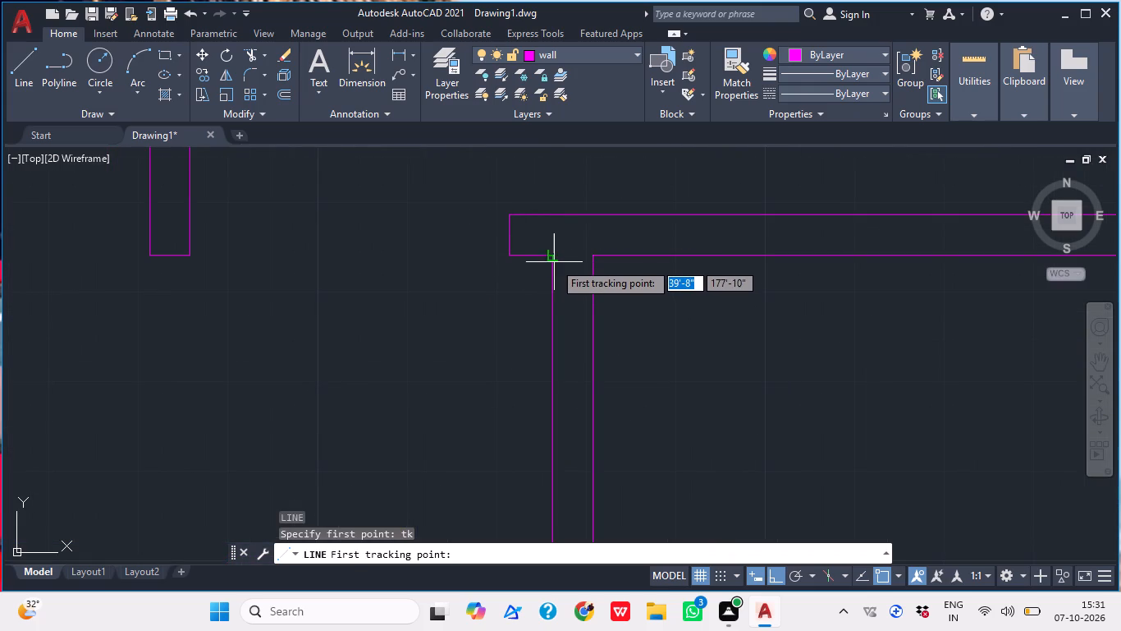
pyautogui.click(552, 256)
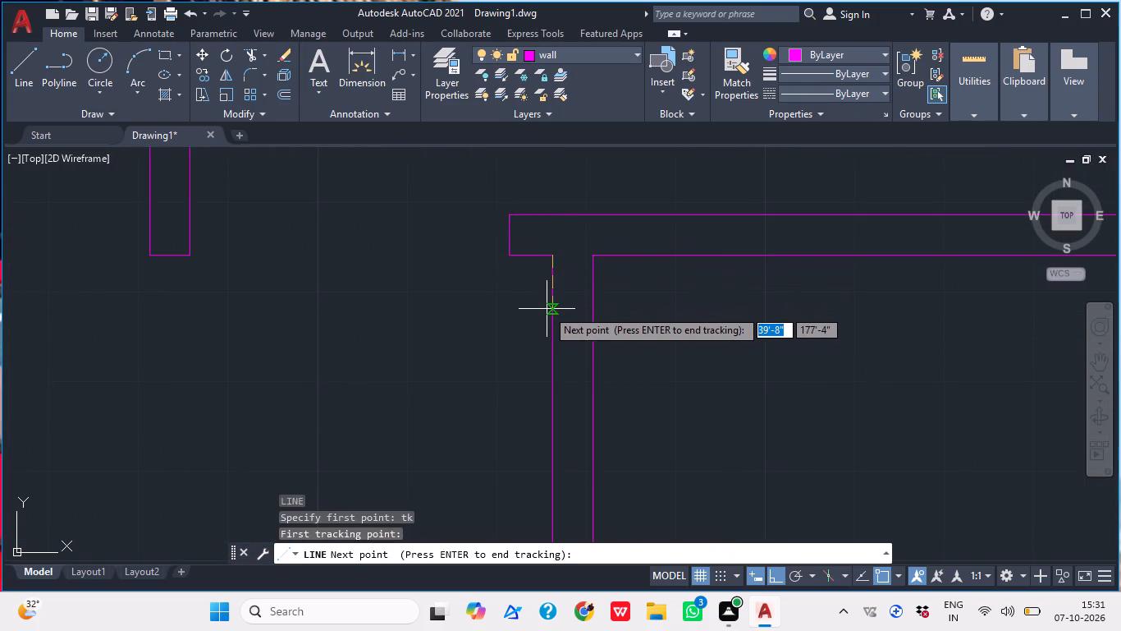
pyautogui.write('6"')
pyautogui.press('Return')
pyautogui.press('Return')
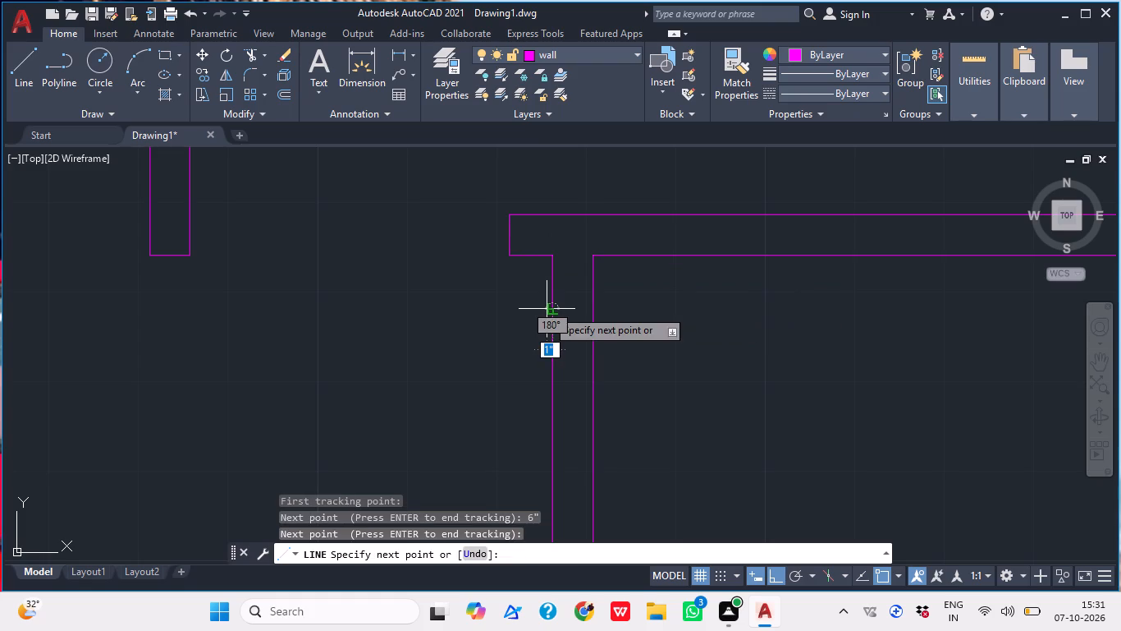
pyautogui.scroll(2, 588, 297)
pyautogui.click(604, 328)
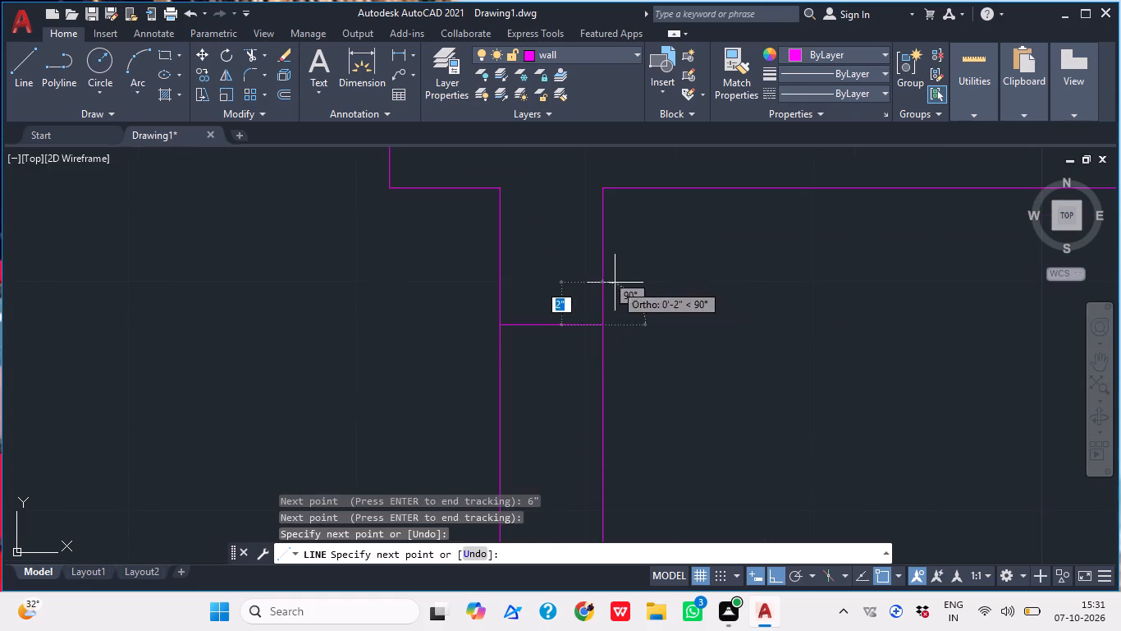
pyautogui.press('Escape')
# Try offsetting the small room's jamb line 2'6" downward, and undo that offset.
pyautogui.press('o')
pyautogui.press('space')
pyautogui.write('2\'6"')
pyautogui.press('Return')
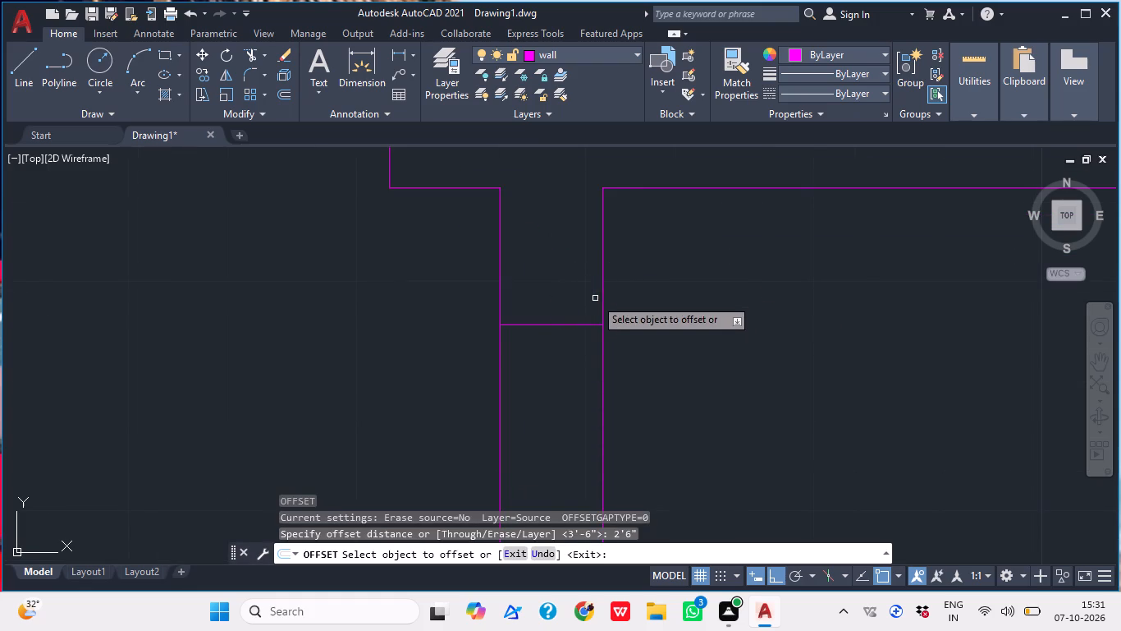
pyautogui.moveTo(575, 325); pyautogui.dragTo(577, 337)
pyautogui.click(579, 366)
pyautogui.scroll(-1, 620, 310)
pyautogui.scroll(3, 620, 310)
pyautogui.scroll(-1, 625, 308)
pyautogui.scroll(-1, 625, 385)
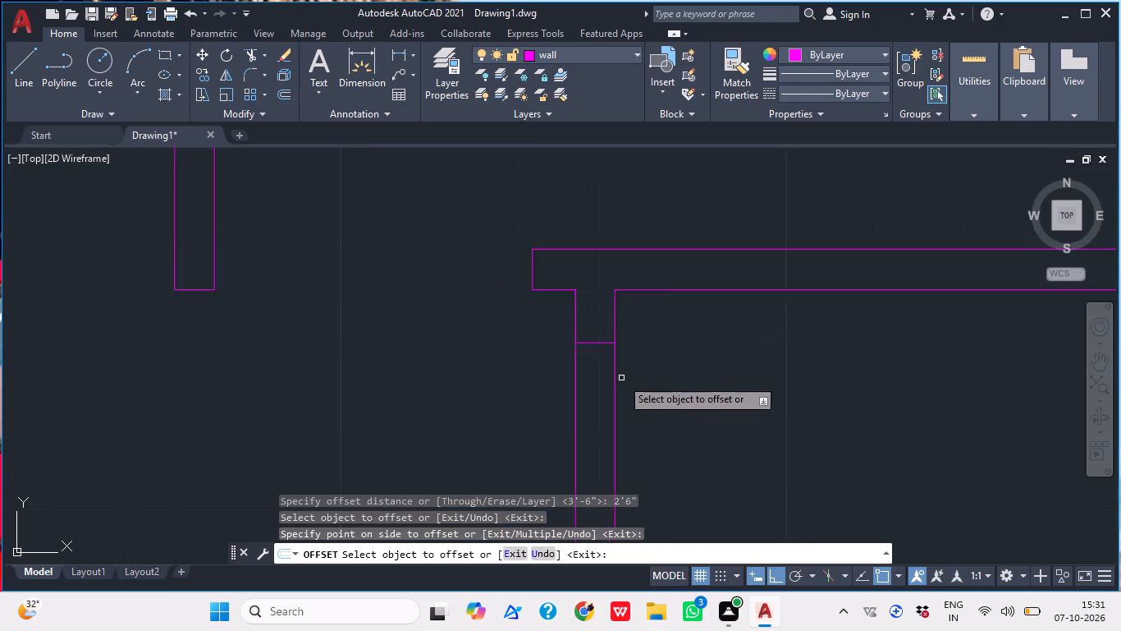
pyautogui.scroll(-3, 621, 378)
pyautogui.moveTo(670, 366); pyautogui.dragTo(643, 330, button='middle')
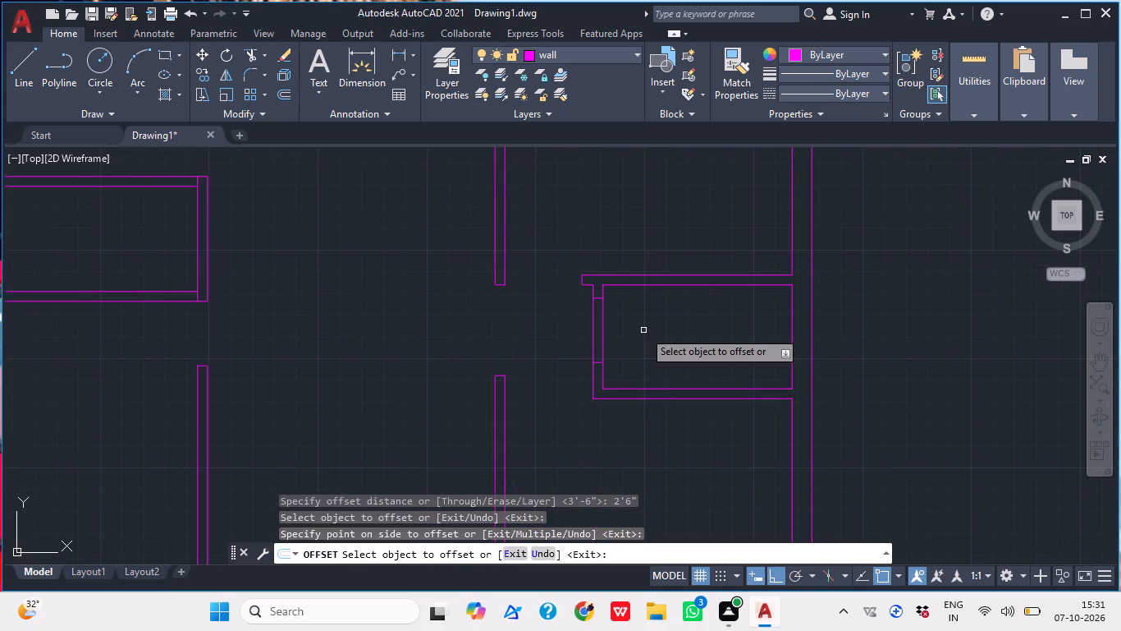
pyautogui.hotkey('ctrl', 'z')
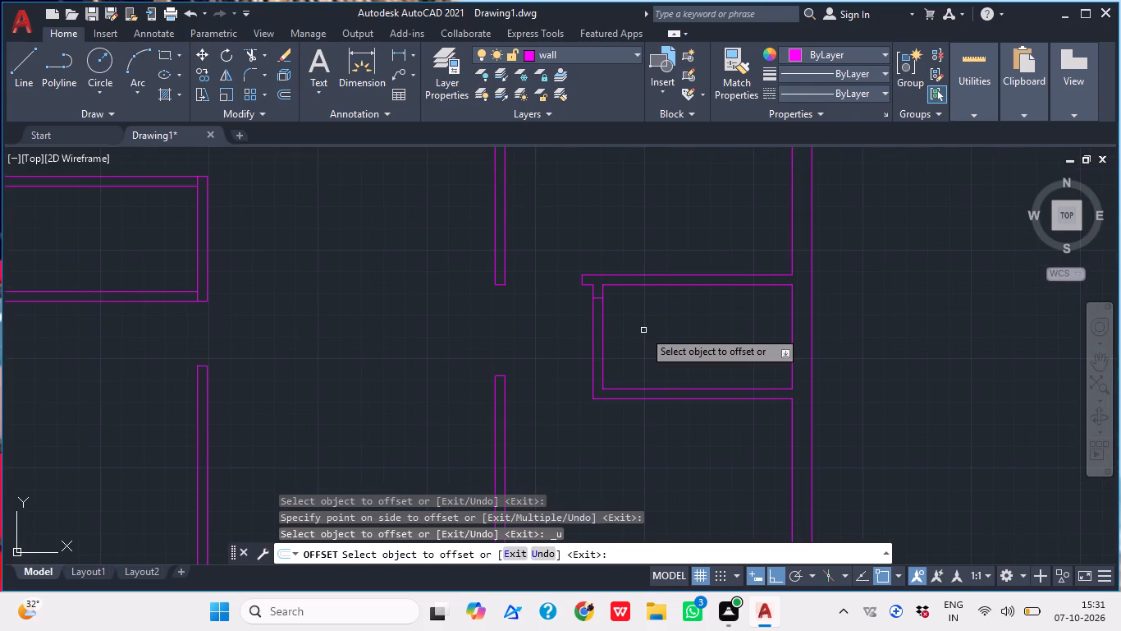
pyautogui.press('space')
# Offset the small room's jamb line 2' downward to mark the other side of the door opening.
pyautogui.press('space')
pyautogui.write("2'")
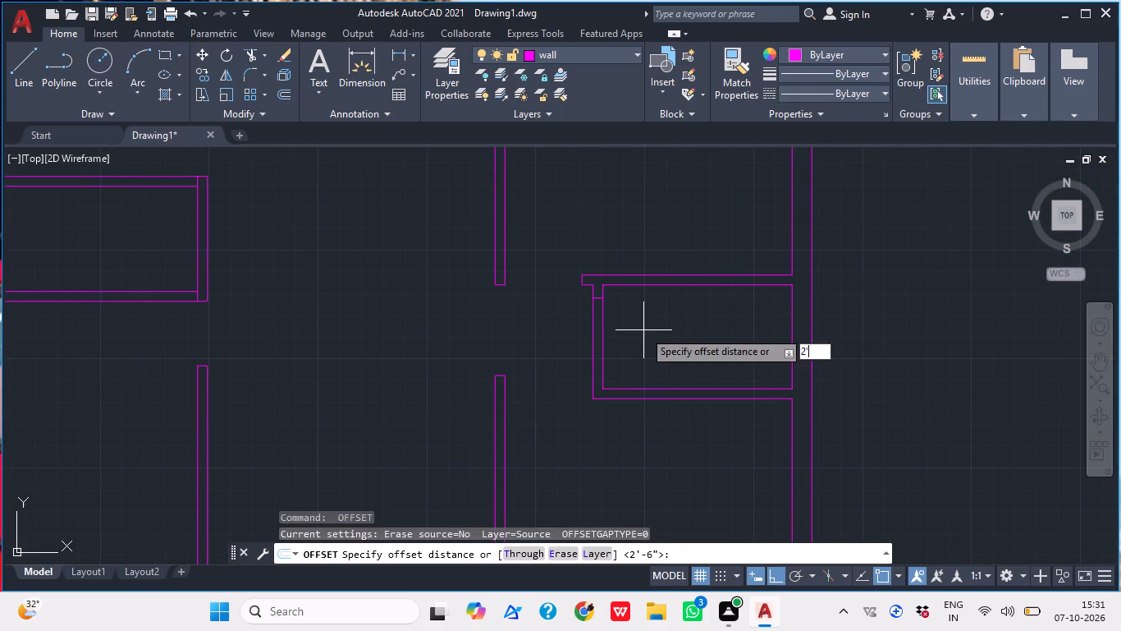
pyautogui.press('Return')
pyautogui.scroll(1, 629, 307)
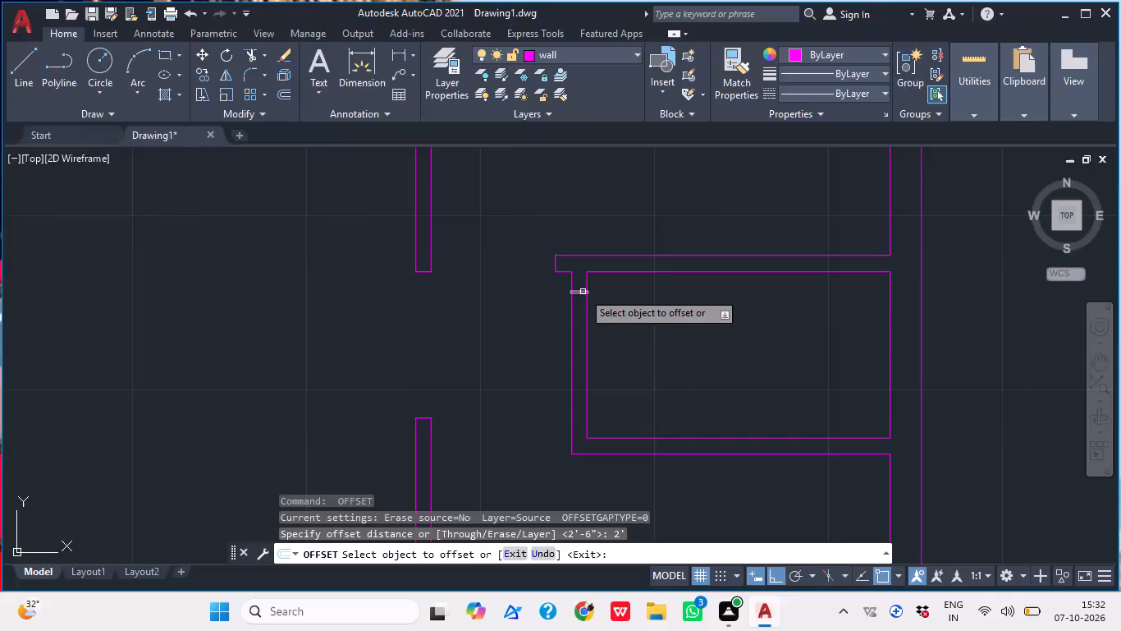
pyautogui.click(583, 292)
pyautogui.moveTo(579, 348); pyautogui.dragTo(587, 348)
pyautogui.press('Escape')
# Trim both wall lines between the two jamb lines to cut the small room's 2' door opening.
pyautogui.write('tr')
pyautogui.press('space')
pyautogui.moveTo(632, 352); pyautogui.dragTo(619, 352)
pyautogui.click(530, 342)
pyautogui.press('Escape')
# Examine the overall floor plan, including the staircase area and the rooms above and below it.
pyautogui.scroll(-2, 620, 325)
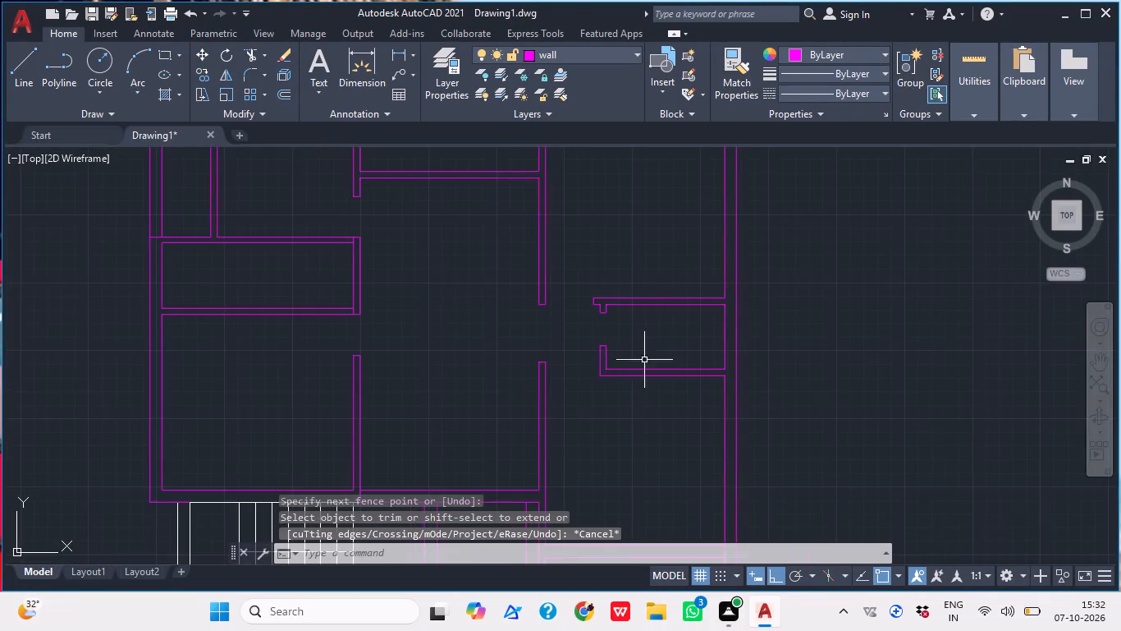
pyautogui.moveTo(640, 362); pyautogui.dragTo(597, 339, button='middle')
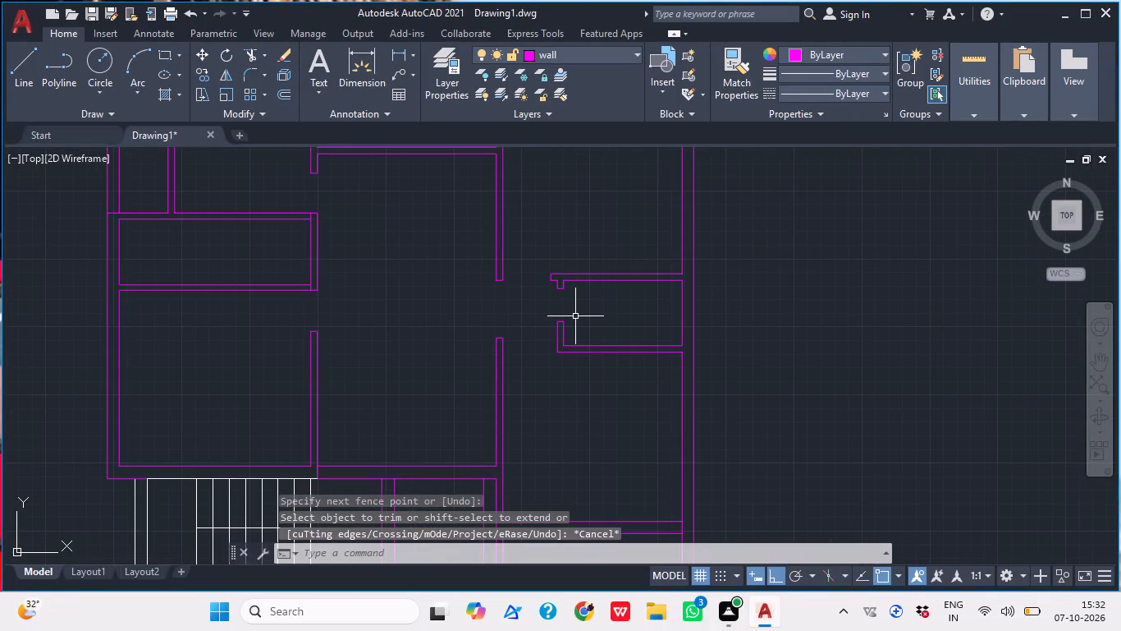
pyautogui.scroll(-2, 575, 316)
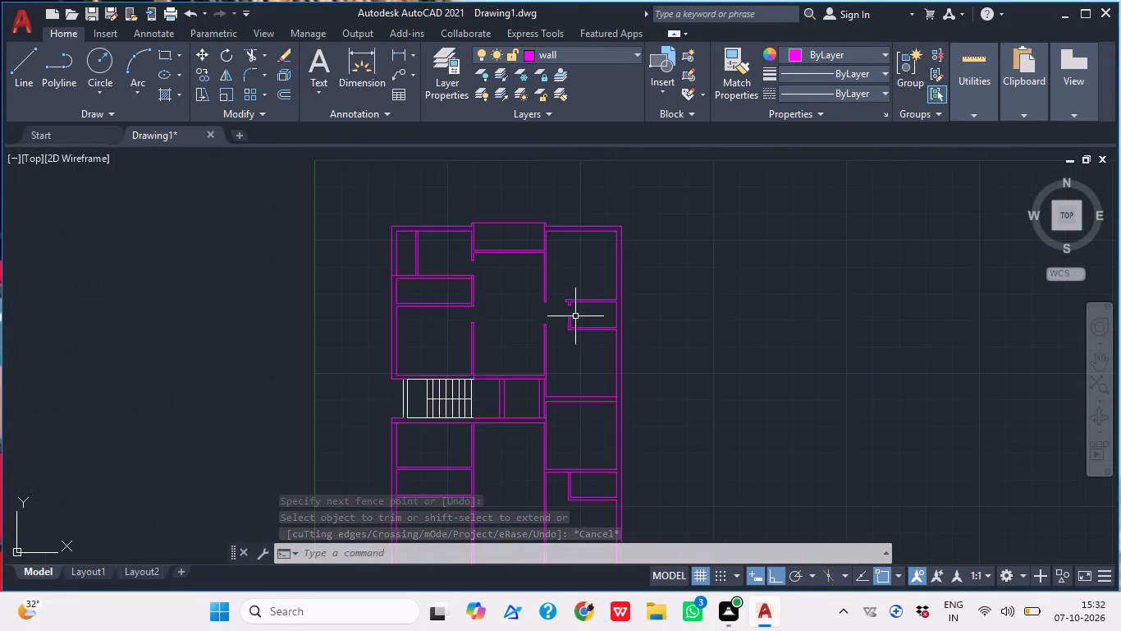
pyautogui.moveTo(548, 302); pyautogui.dragTo(533, 256, button='middle')
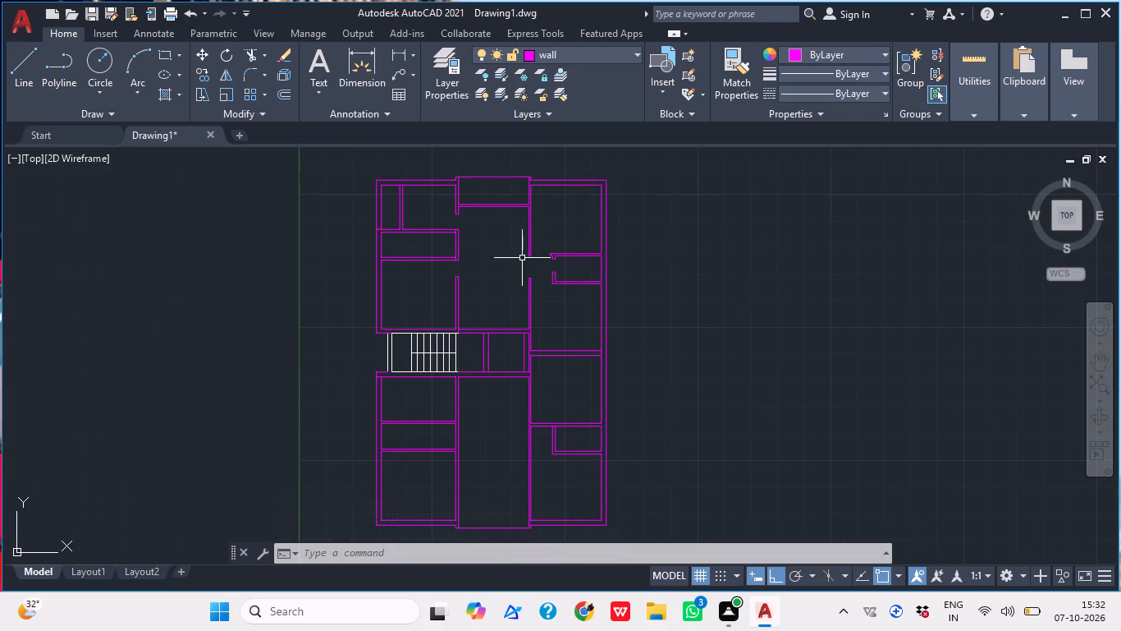
pyautogui.scroll(-1, 728, 494)
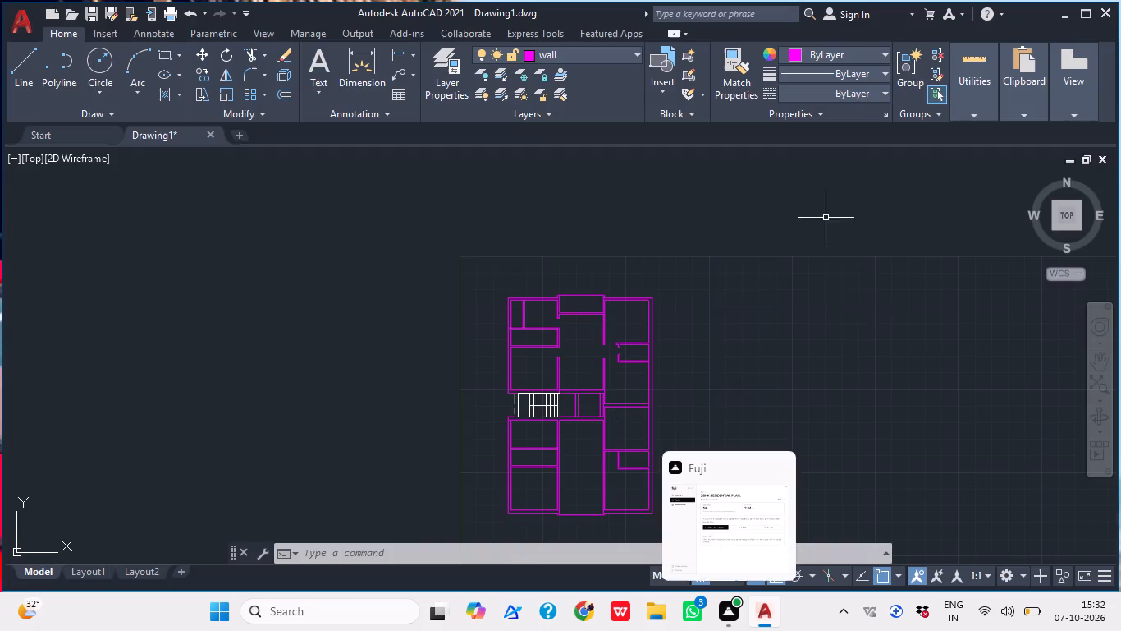
pyautogui.moveTo(579, 421); pyautogui.dragTo(528, 381, button='middle')
pyautogui.scroll(3, 519, 377)
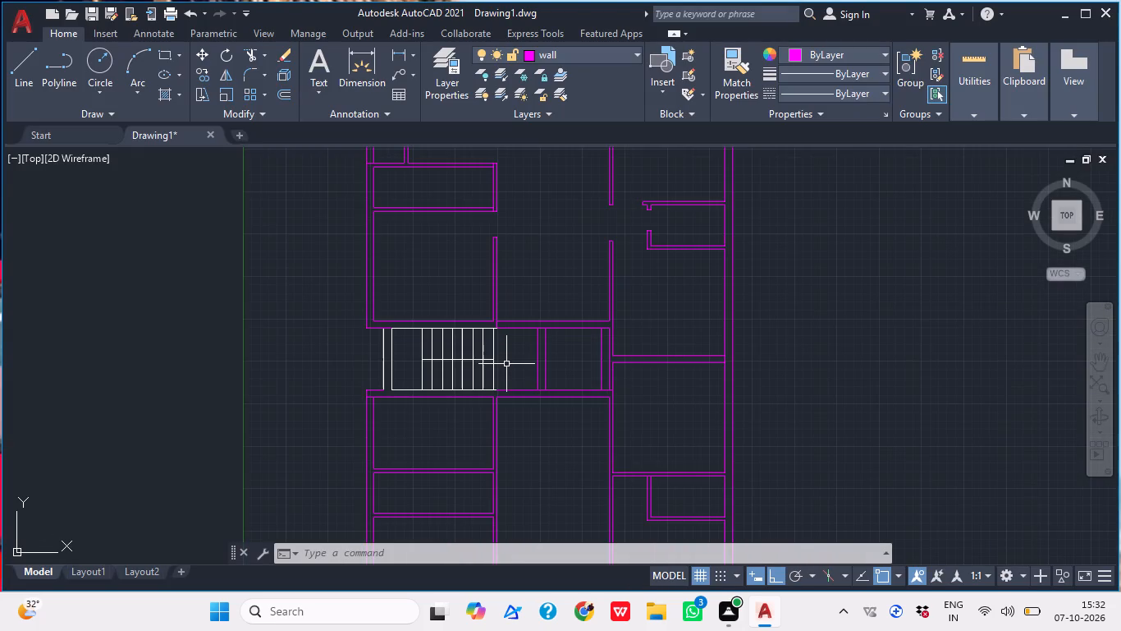
pyautogui.scroll(-1, 506, 365)
pyautogui.moveTo(503, 371); pyautogui.dragTo(392, 408, button='middle')
pyautogui.scroll(-1, 502, 372)
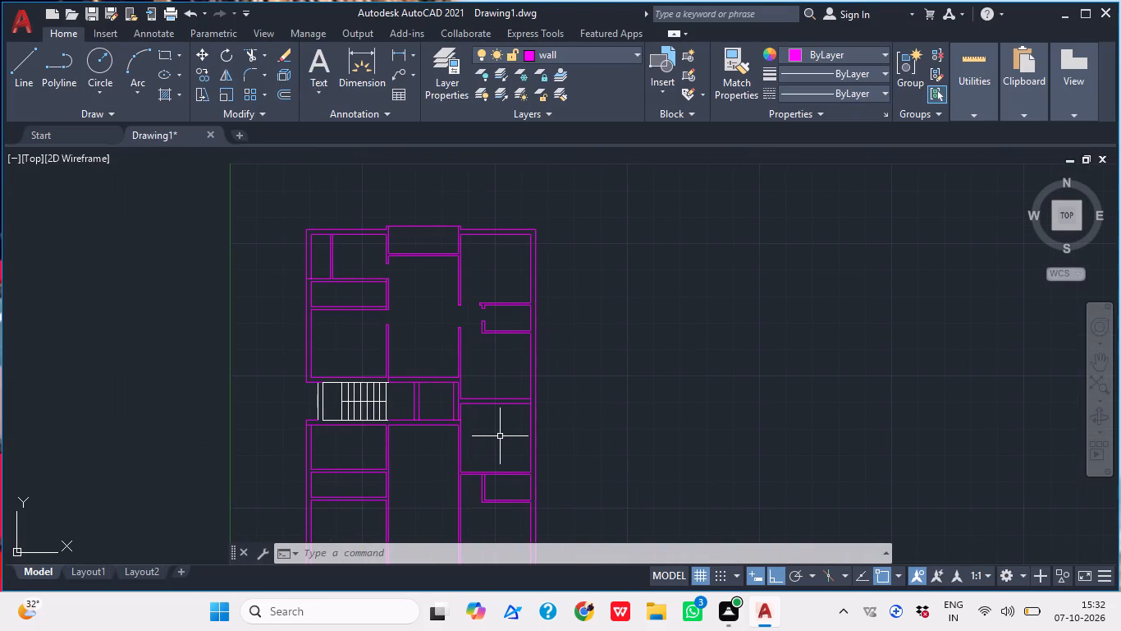
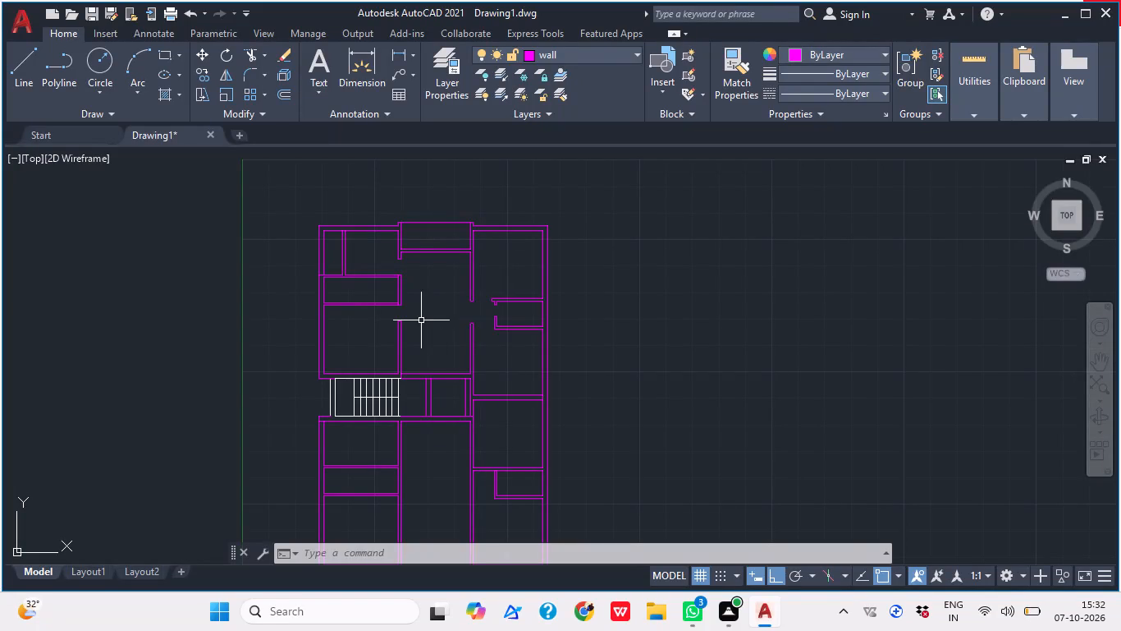
# Offset the inner face of the exterior wall in the narrow room above the large bedroom-sized room by 8' into the room.
pyautogui.moveTo(481, 366); pyautogui.dragTo(504, 351, button='middle')
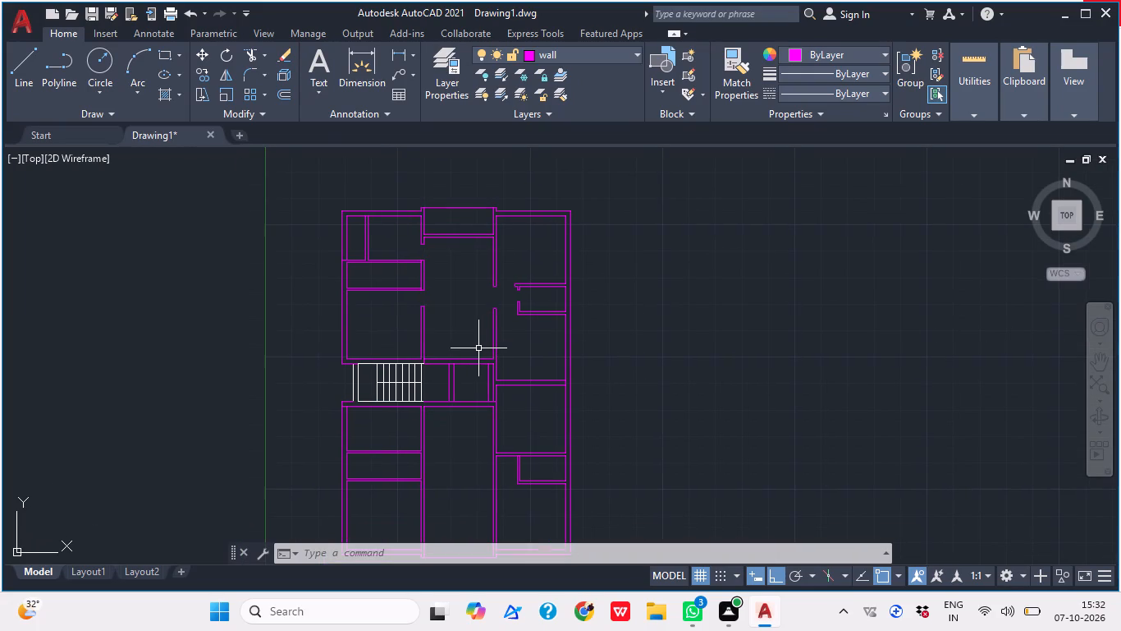
pyautogui.scroll(1, 419, 332)
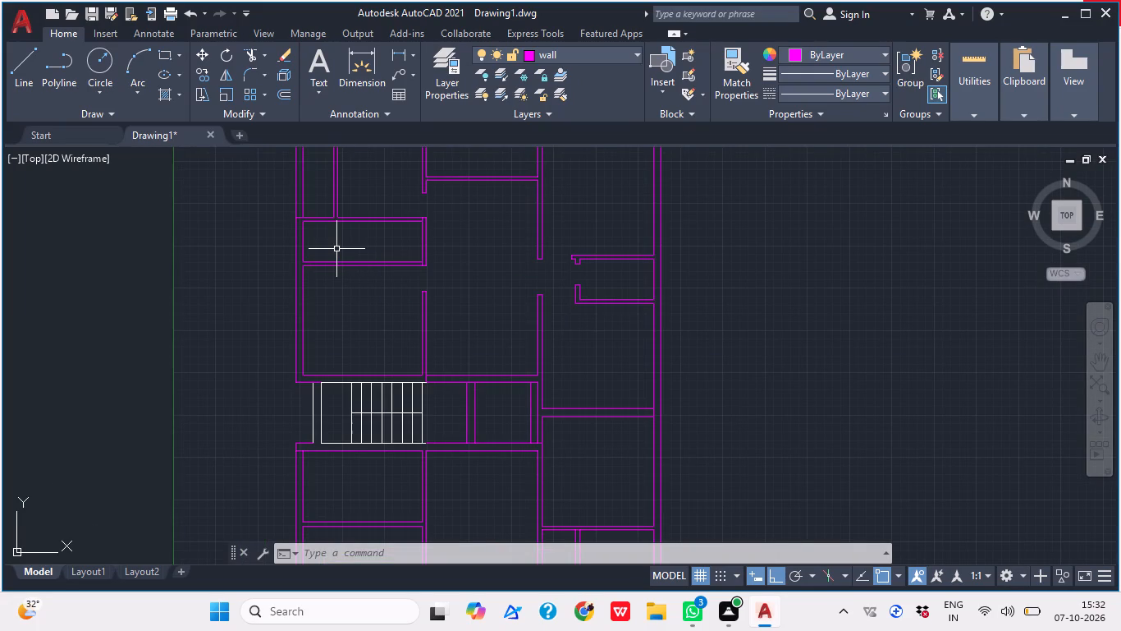
pyautogui.press('o')
pyautogui.press('space')
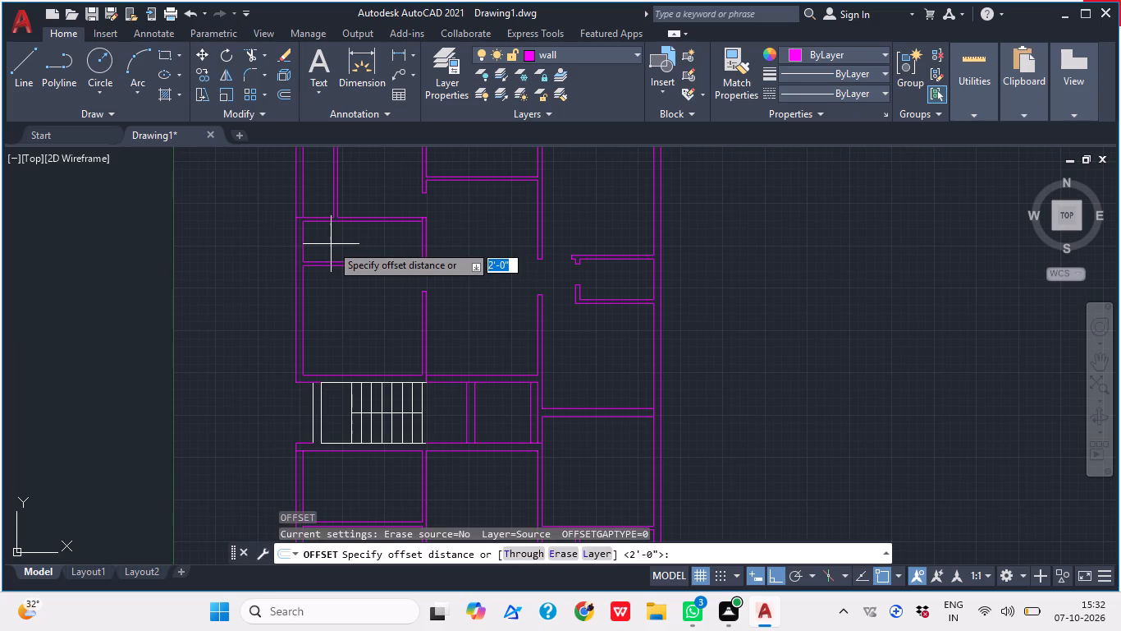
pyautogui.write("8'")
pyautogui.press('Return')
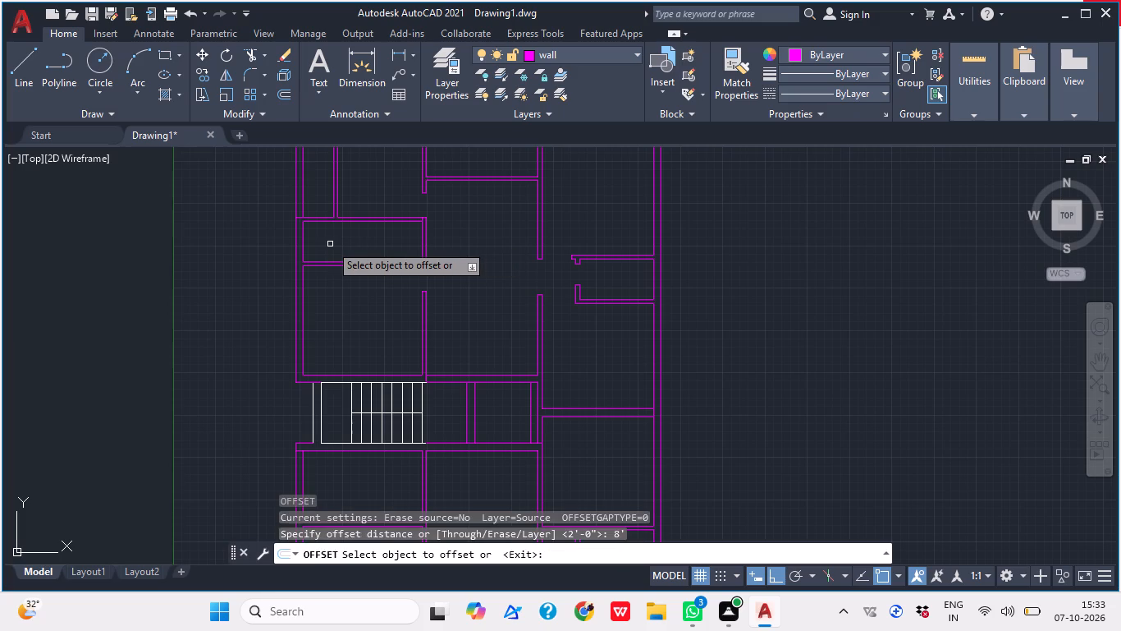
pyautogui.scroll(2, 324, 237)
pyautogui.click(280, 255)
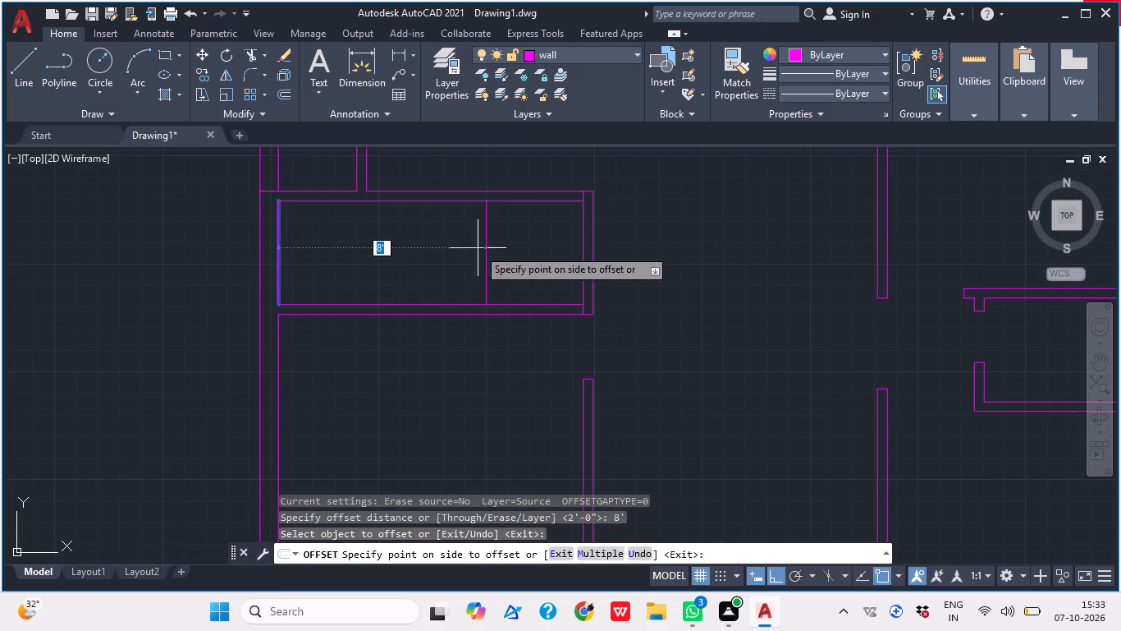
pyautogui.moveTo(478, 248); pyautogui.dragTo(487, 247)
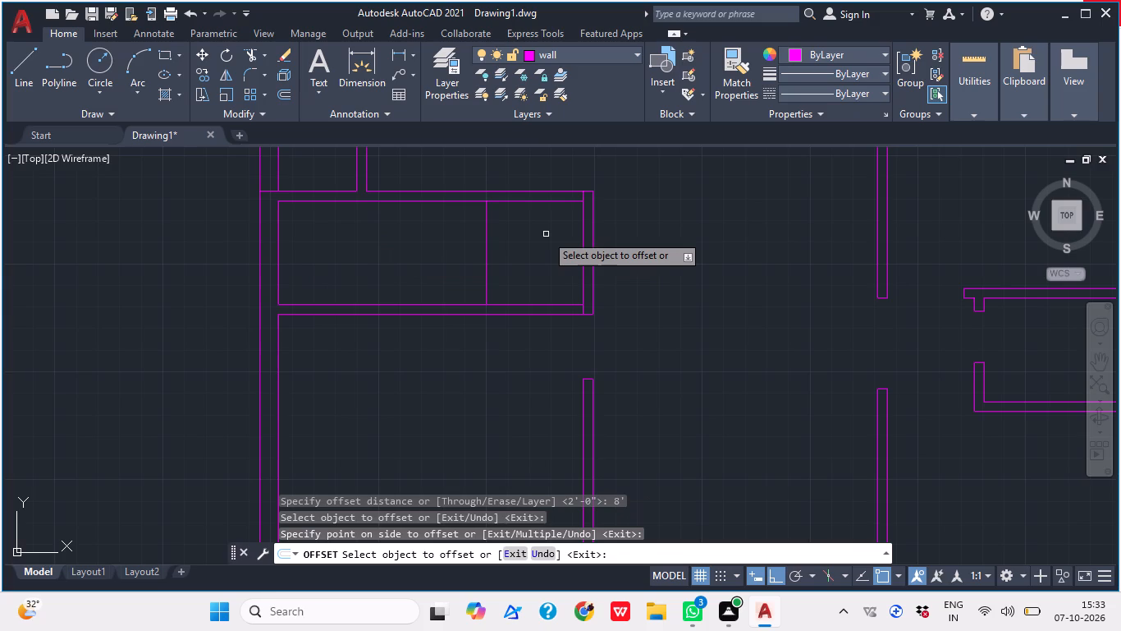
pyautogui.press('Escape')
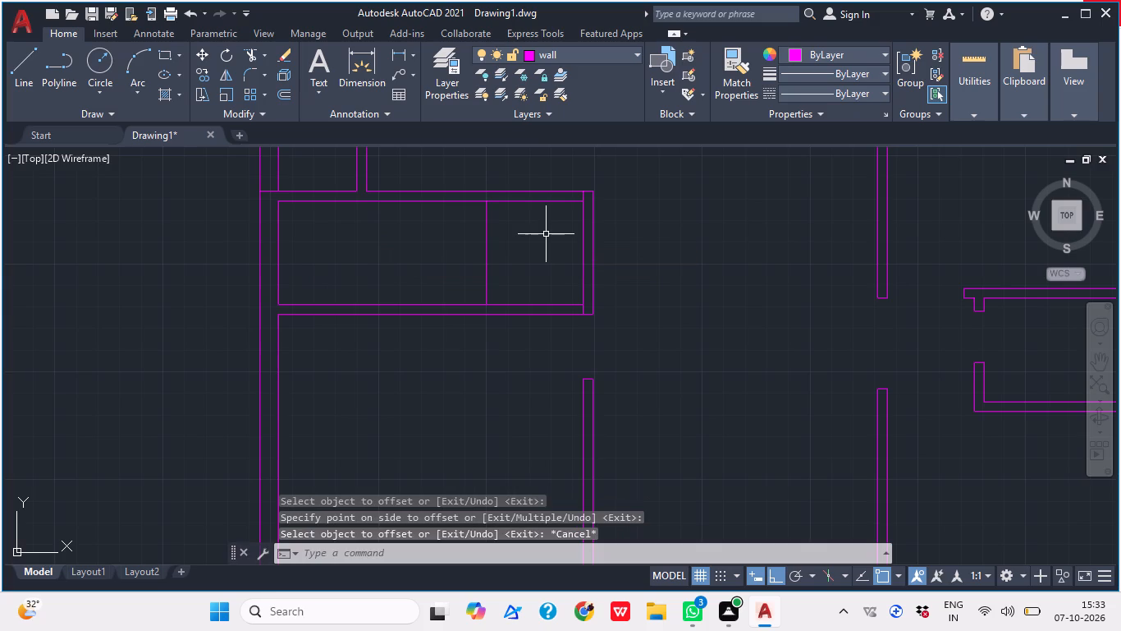
# Extend the new vertical partition line through the thickness of the narrow room's lower wall.
pyautogui.write('ex')
pyautogui.press('space')
pyautogui.click(493, 260)
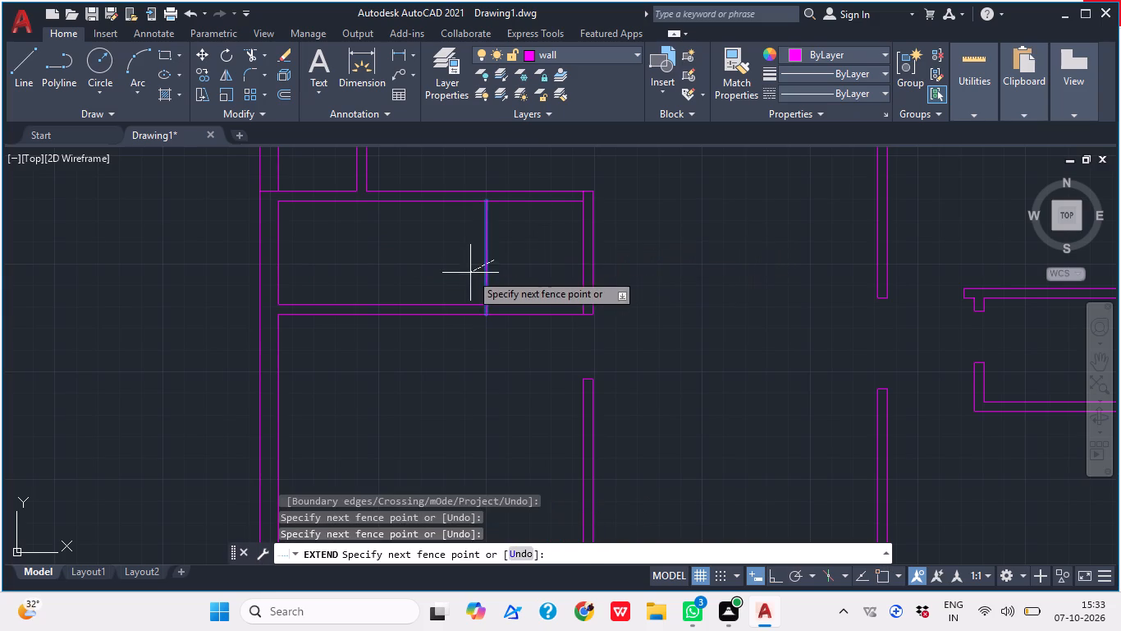
pyautogui.click(470, 273)
pyautogui.press('Escape')
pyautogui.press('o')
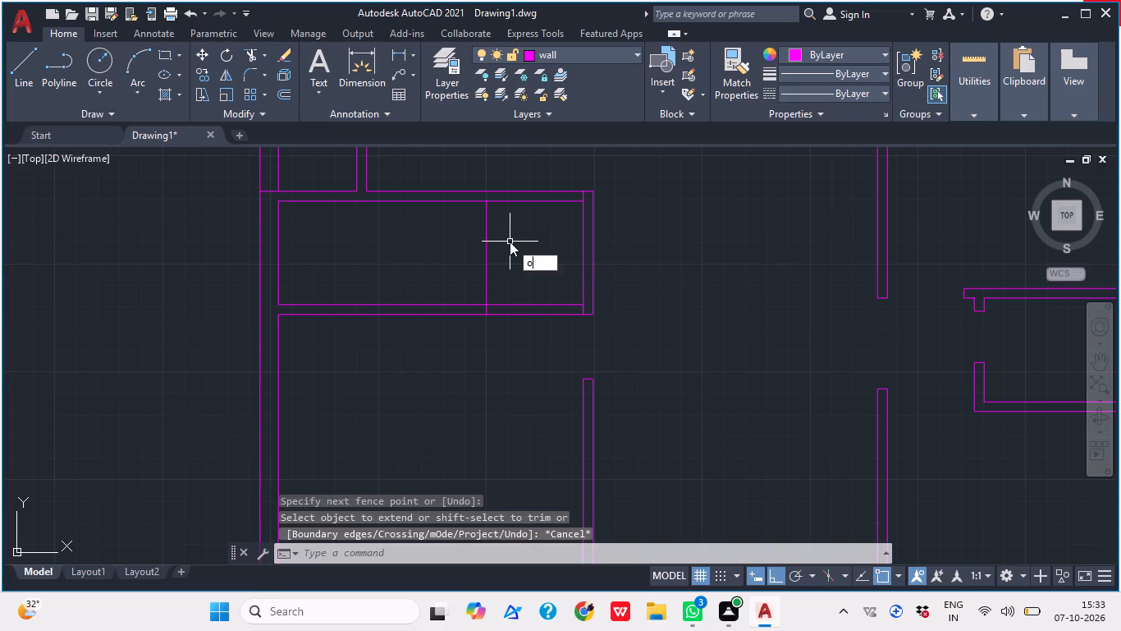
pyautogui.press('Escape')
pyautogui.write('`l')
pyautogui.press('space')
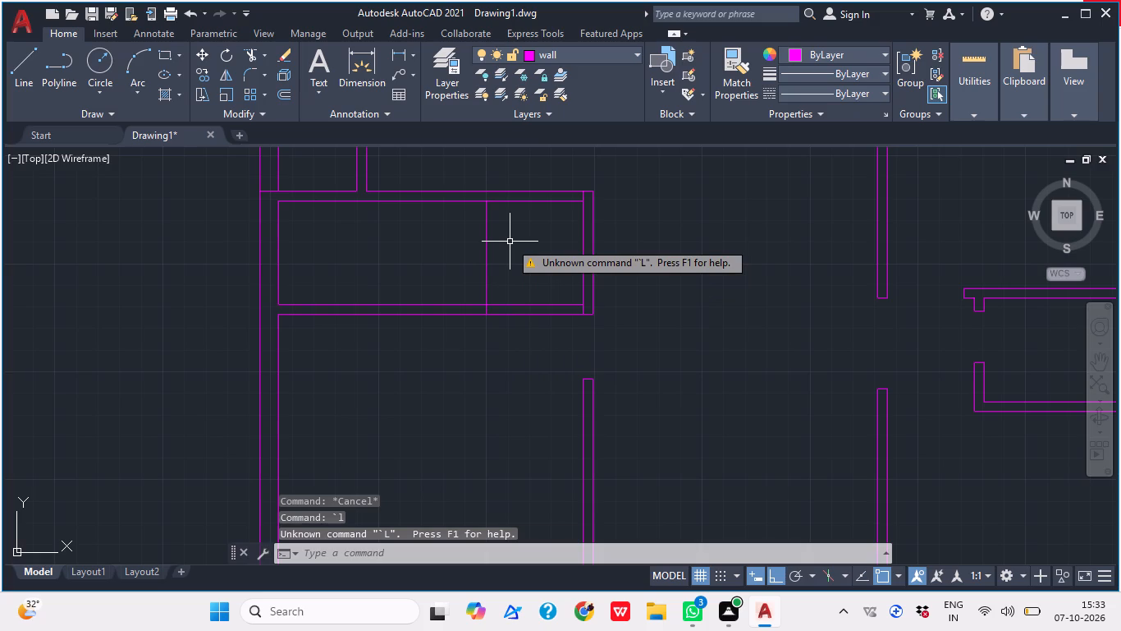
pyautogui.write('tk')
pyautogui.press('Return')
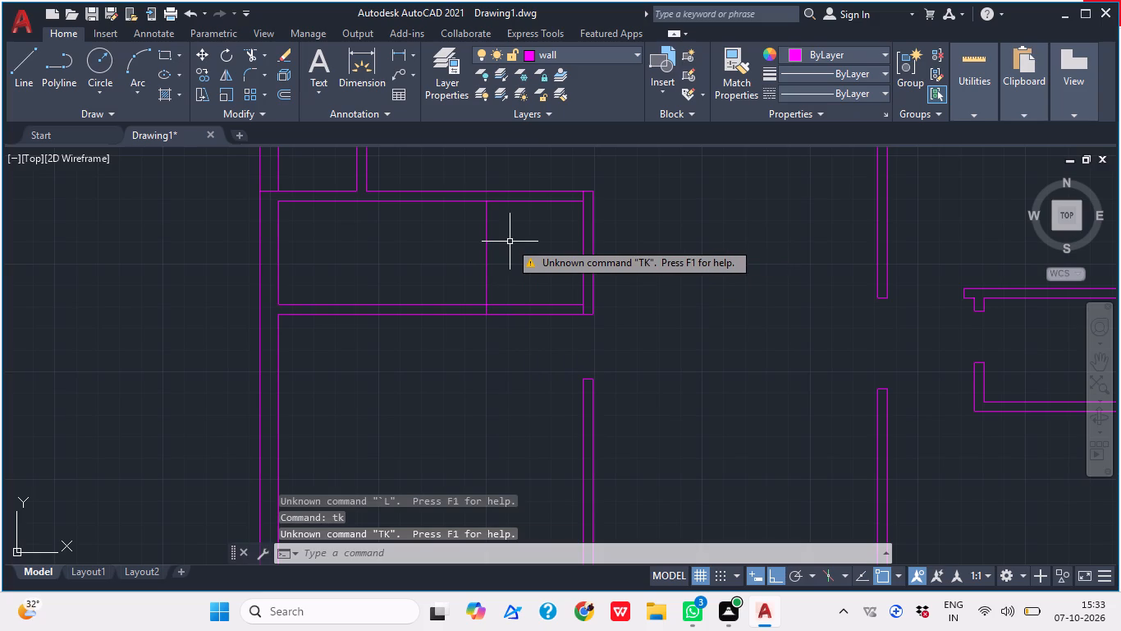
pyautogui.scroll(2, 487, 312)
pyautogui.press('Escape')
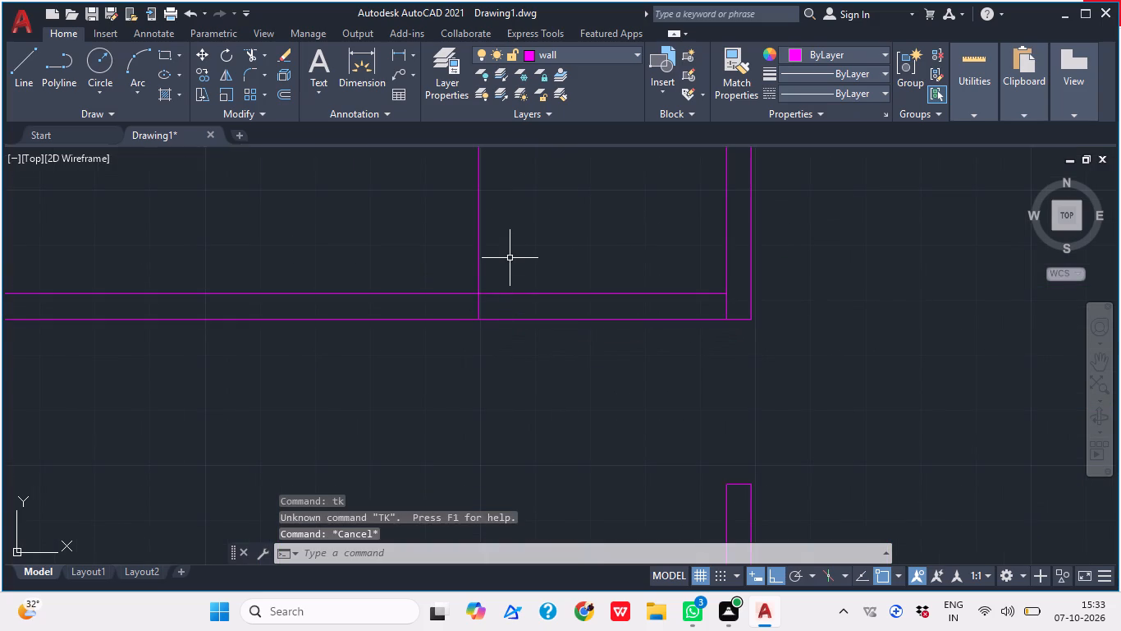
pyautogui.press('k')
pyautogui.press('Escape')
# Draw a jamb line across the narrow room's lower wall, tracked 6" left from the partition line.
pyautogui.write('l')
pyautogui.press('space')
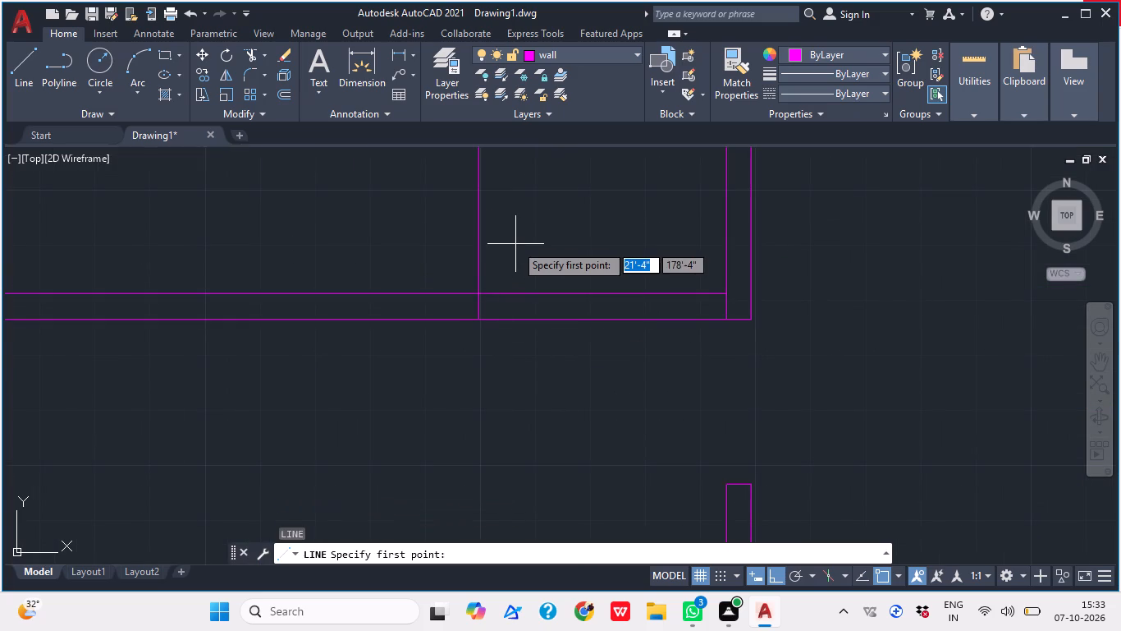
pyautogui.write('tk')
pyautogui.press('space')
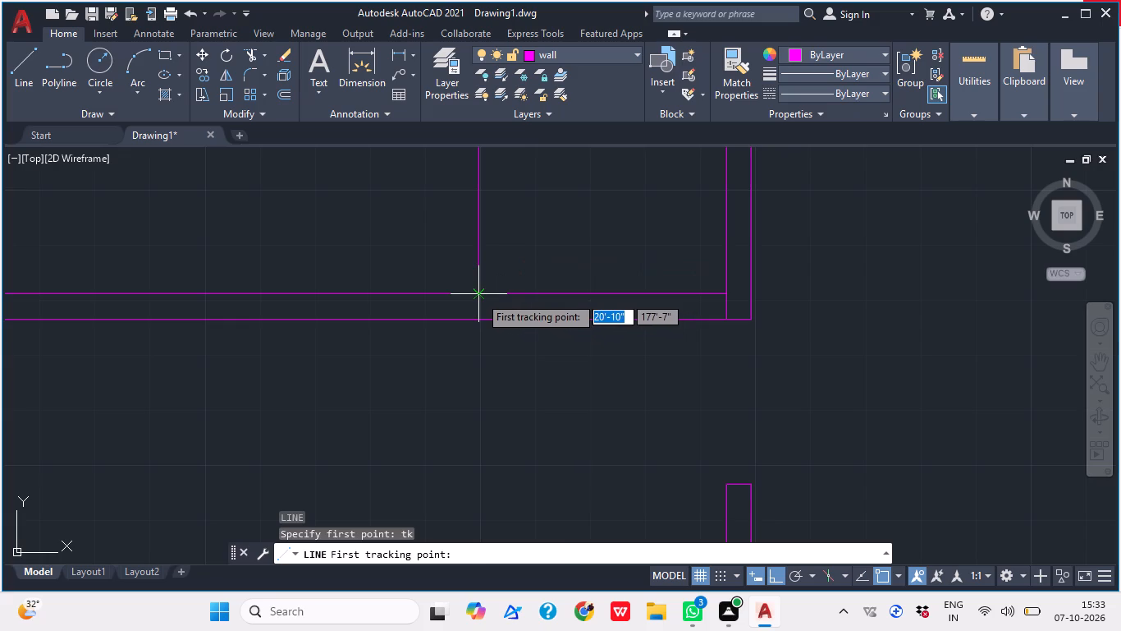
pyautogui.click(479, 296)
pyautogui.write('6"')
pyautogui.press('Return')
pyautogui.press('Return')
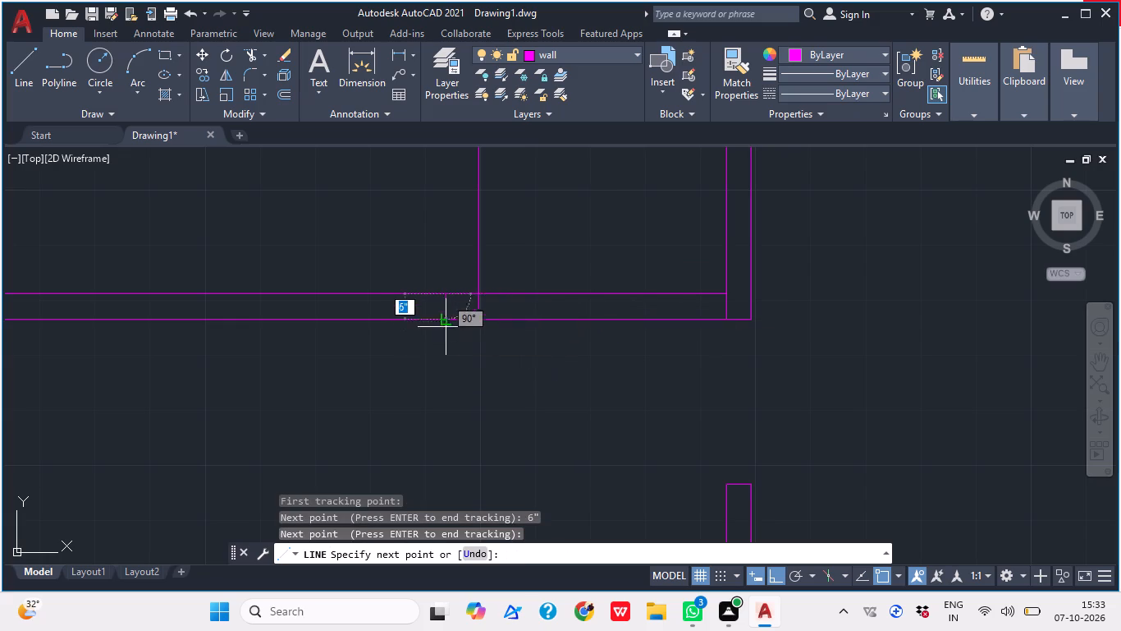
pyautogui.scroll(4, 449, 317)
pyautogui.click(428, 320)
pyautogui.press('Escape')
# Offset the jamb line 2' to the left to mark the other side of the door opening.
pyautogui.press('o')
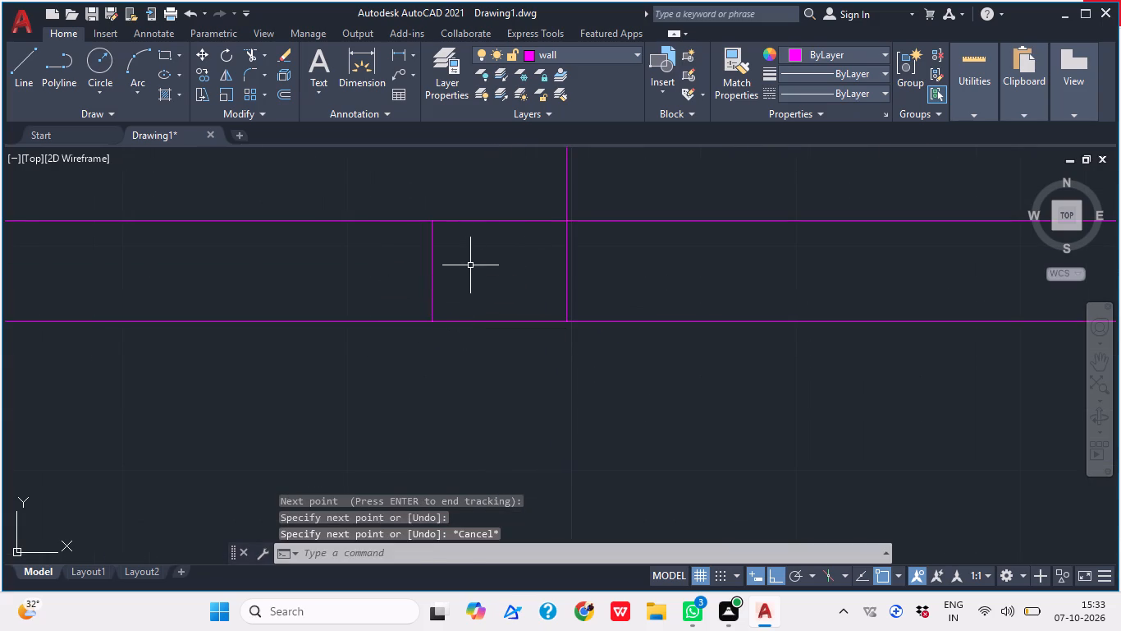
pyautogui.press('space')
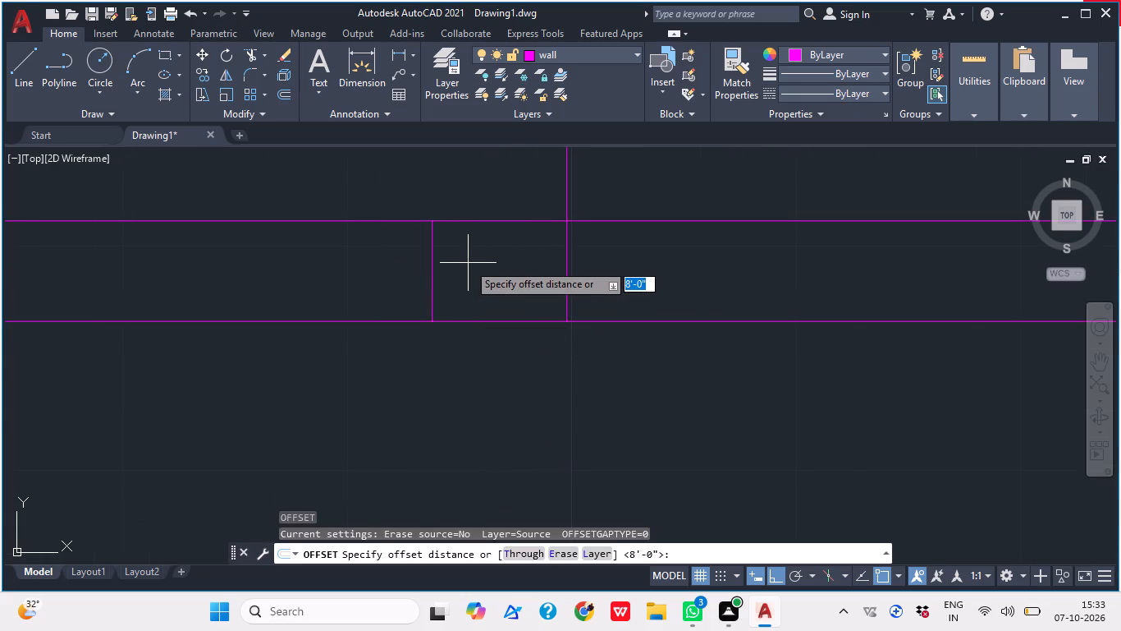
pyautogui.write("2'")
pyautogui.press('Return')
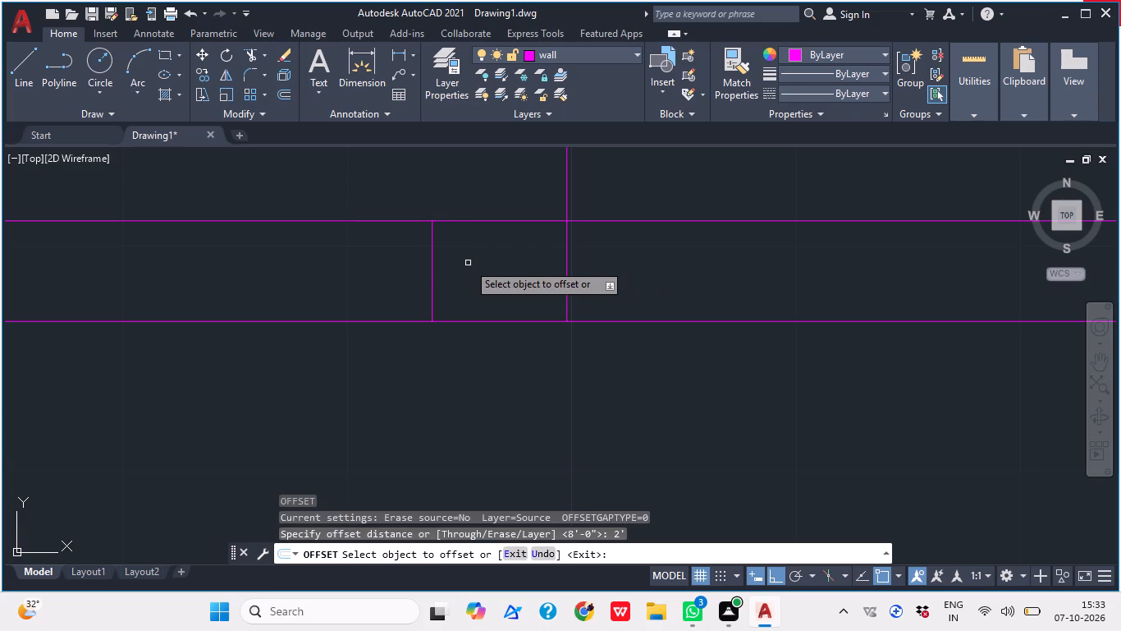
pyautogui.click(432, 273)
pyautogui.scroll(-3, 423, 269)
pyautogui.scroll(1, 424, 269)
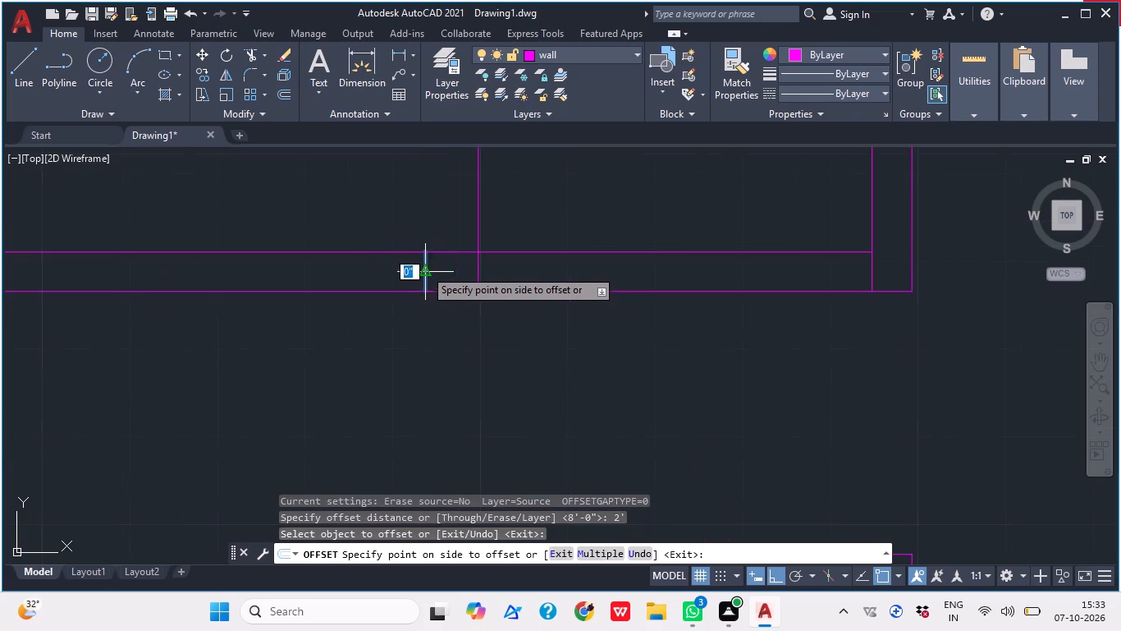
pyautogui.click(357, 300)
pyautogui.scroll(-3, 397, 269)
pyautogui.press('Escape')
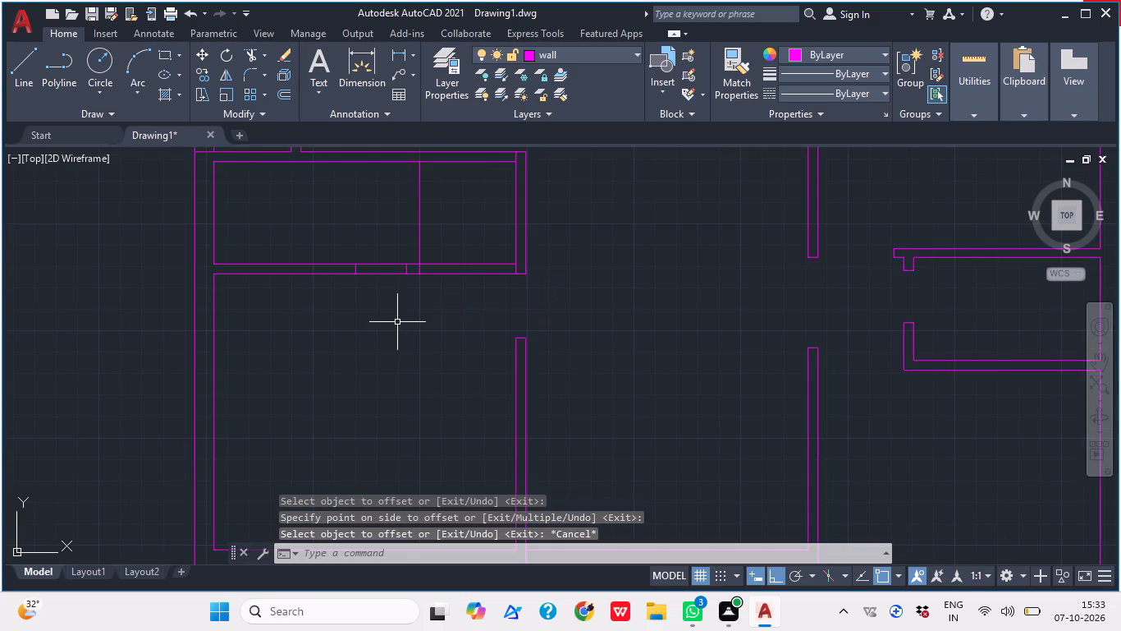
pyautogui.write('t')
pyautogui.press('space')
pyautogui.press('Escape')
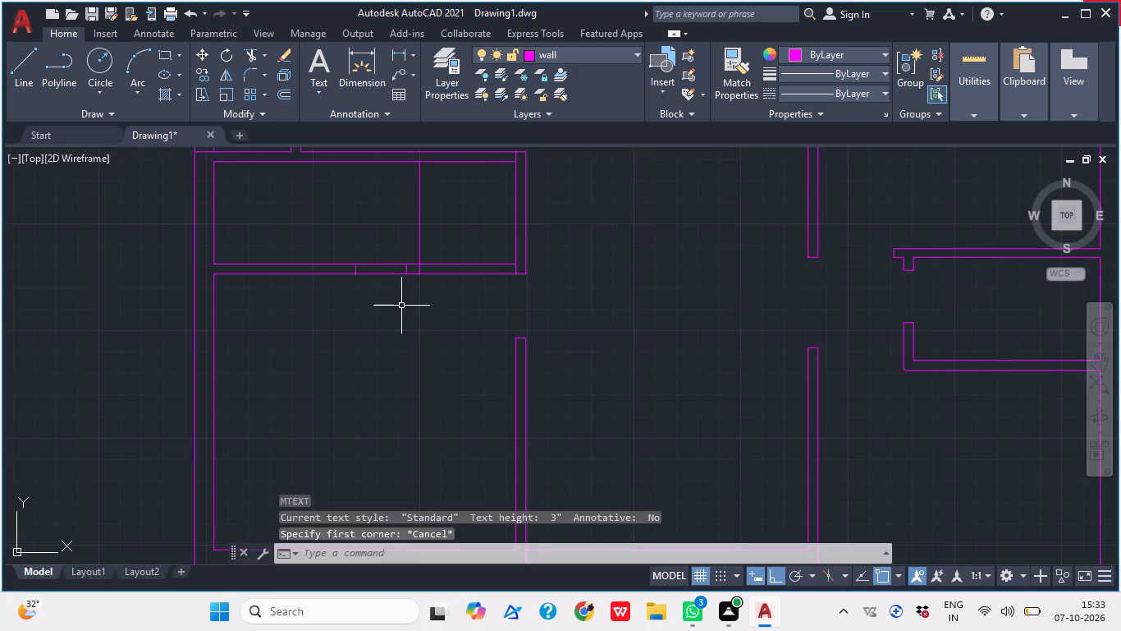
# Trim both wall lines between the two jamb lines to open the doorway in the narrow room's lower wall.
pyautogui.press('t')
pyautogui.press('r')
pyautogui.press('space')
pyautogui.click(388, 280)
pyautogui.click(364, 245)
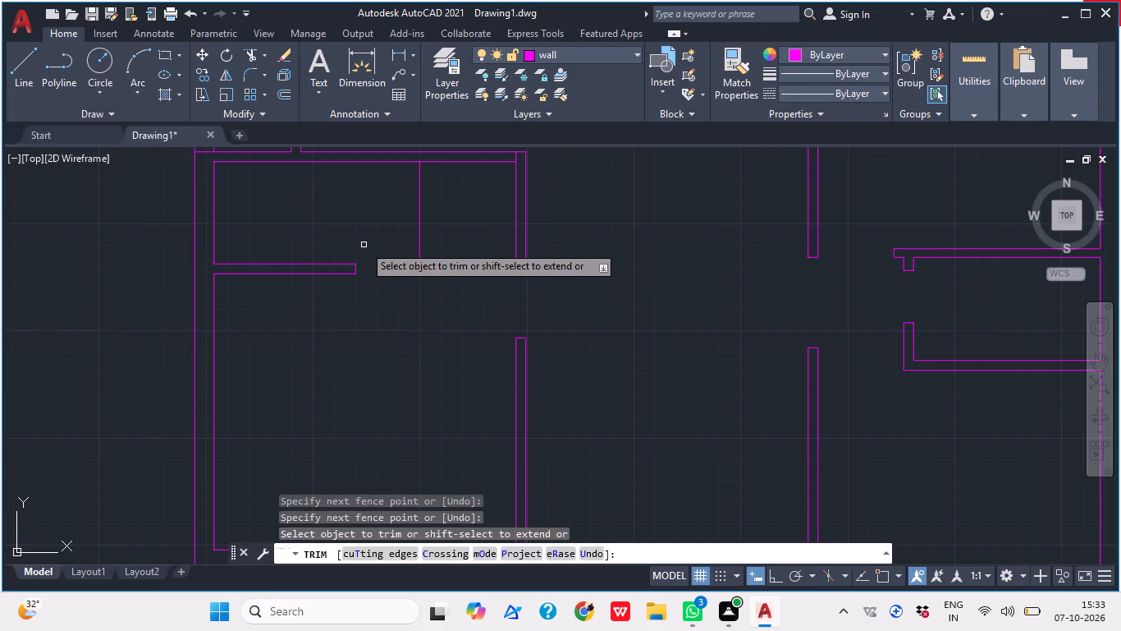
pyautogui.press('Escape')
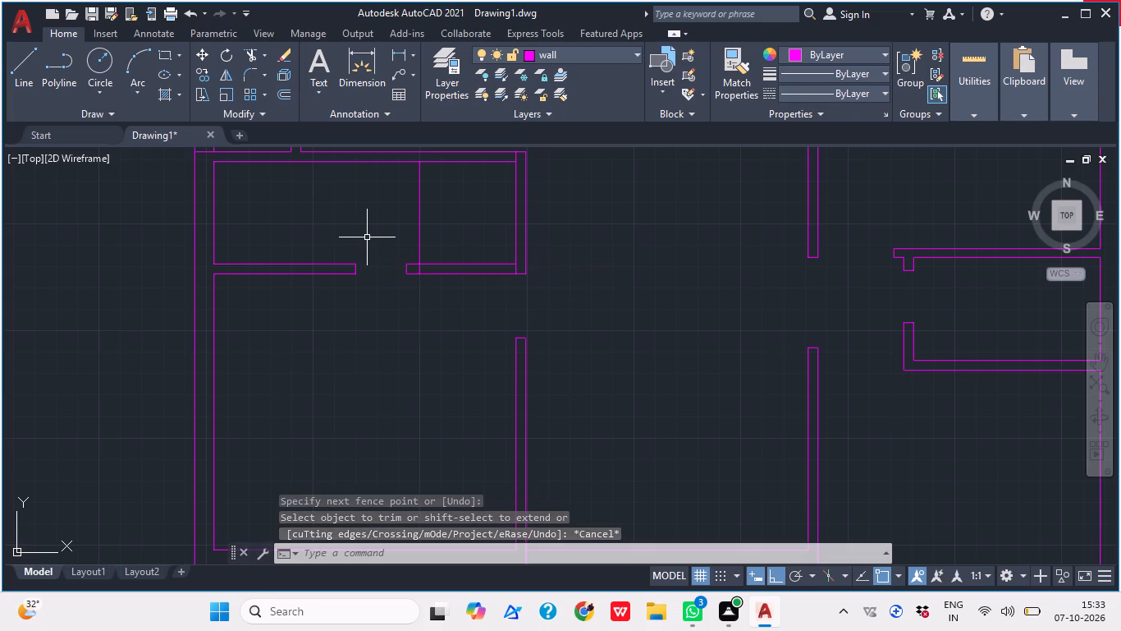
# Offset the inner line of the narrow room's upper wall 1' down into the room.
pyautogui.moveTo(448, 203); pyautogui.dragTo(445, 207, button='middle')
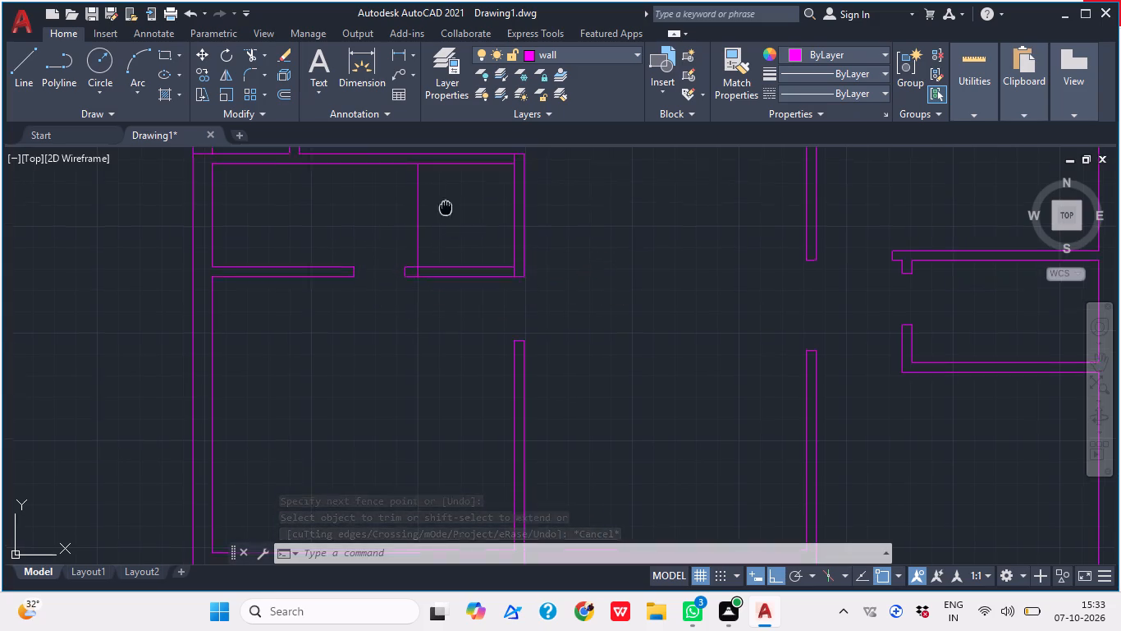
pyautogui.moveTo(445, 207); pyautogui.dragTo(420, 228, button='middle')
pyautogui.press('o')
pyautogui.press('space')
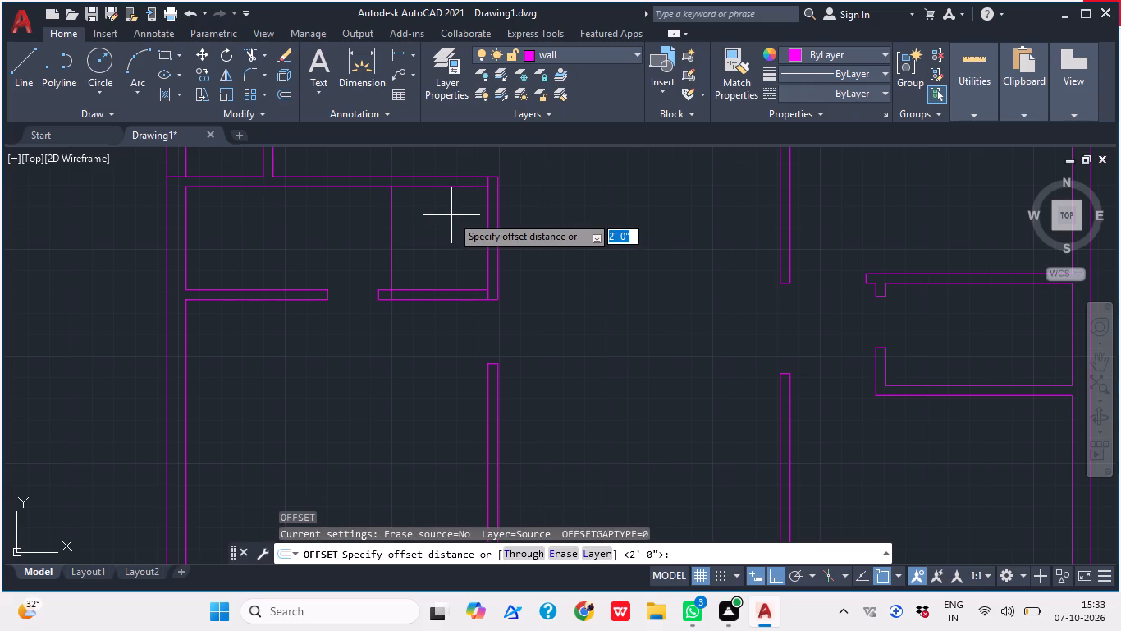
pyautogui.write("1'")
pyautogui.press('Return')
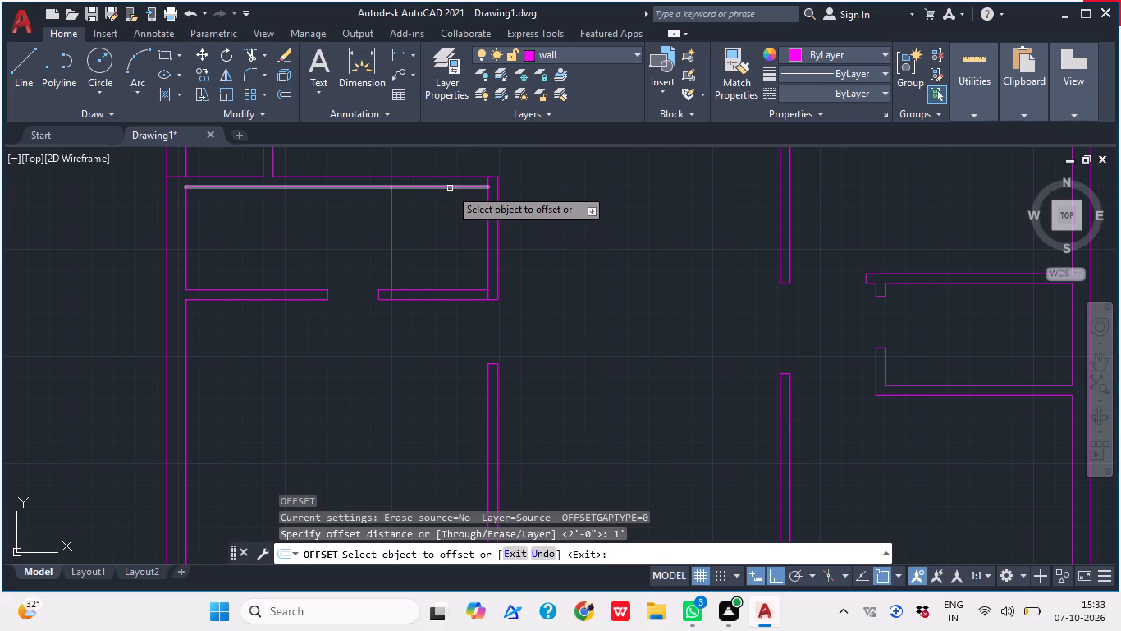
pyautogui.click(450, 188)
pyautogui.click(456, 231)
pyautogui.press('space')
# Offset the new horizontal line 4.5" downward to give the cross wall its thickness.
pyautogui.press('space')
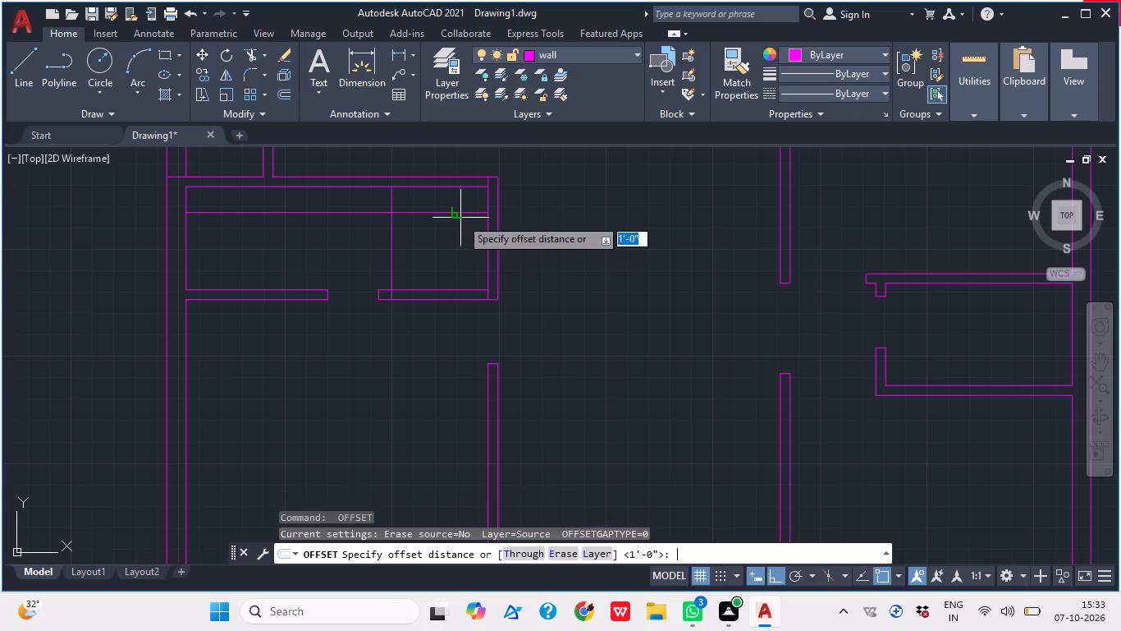
pyautogui.write("4'")
pyautogui.press('BackSpace')
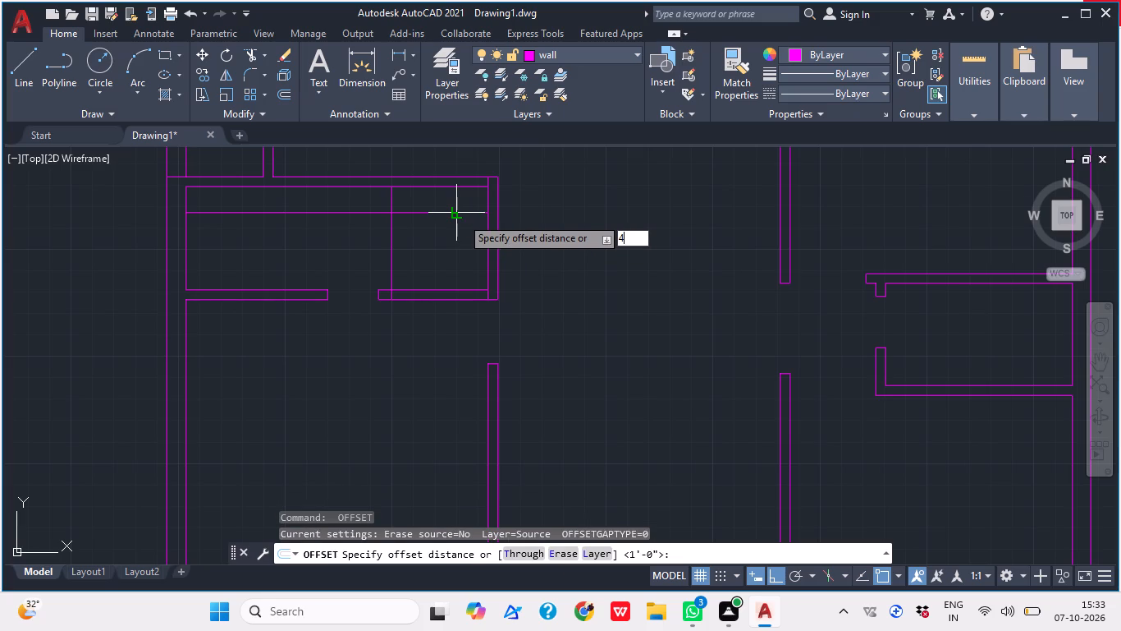
pyautogui.press('.')
pyautogui.press('5')
pyautogui.hotkey('shift', '"')
pyautogui.press('Return')
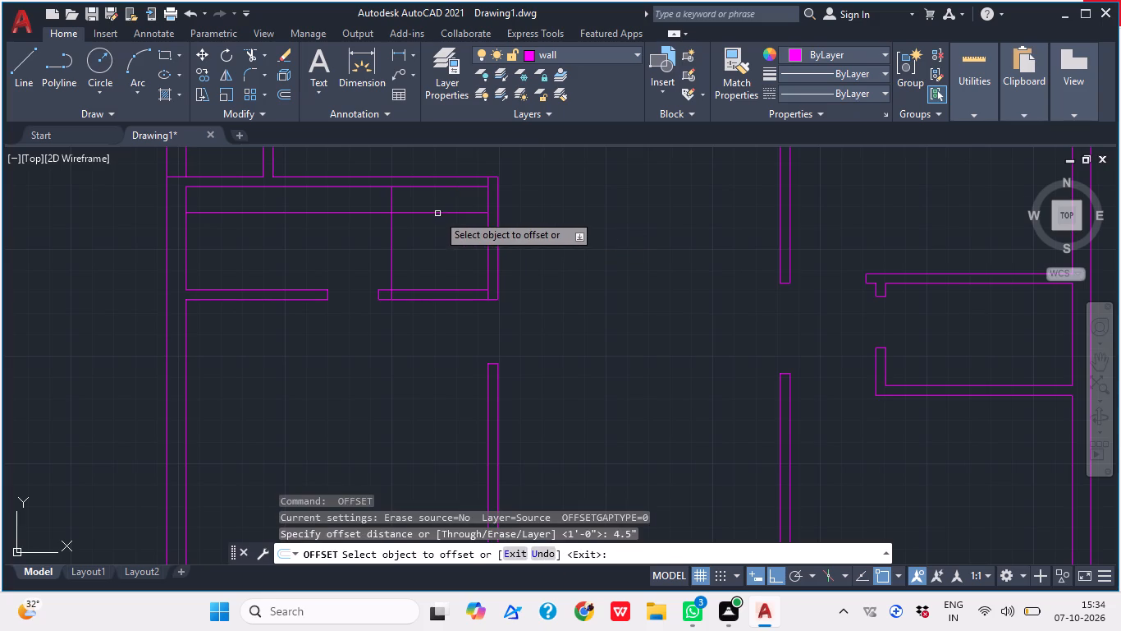
pyautogui.click(437, 211)
pyautogui.click(439, 248)
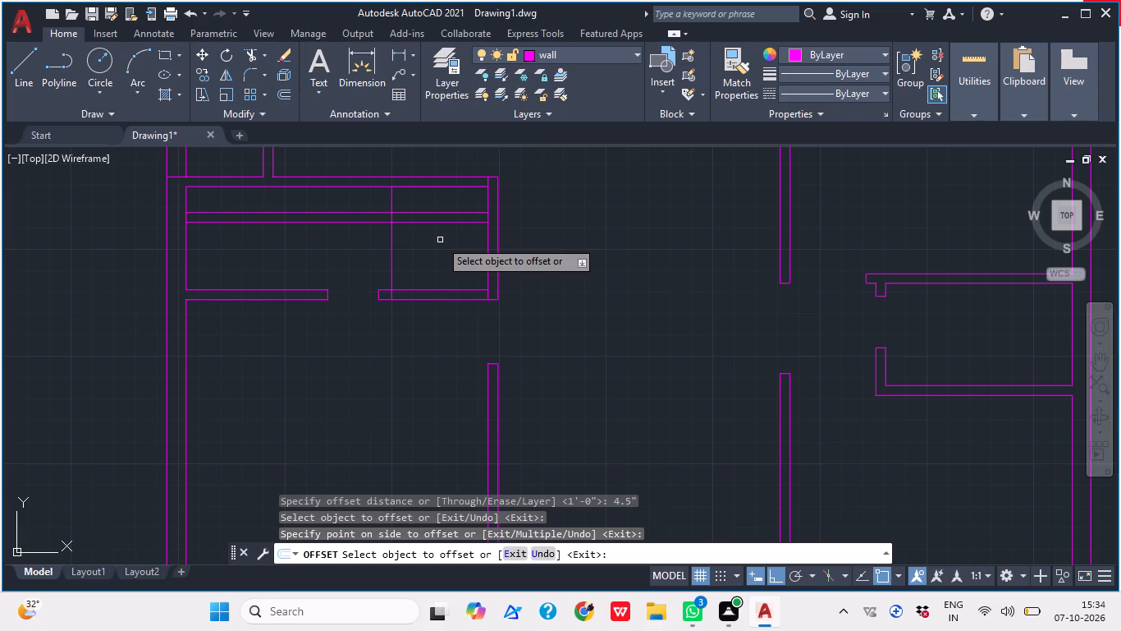
# Offset the vertical partition line 4.5" to the right to give the partition its thickness.
pyautogui.scroll(1, 392, 210)
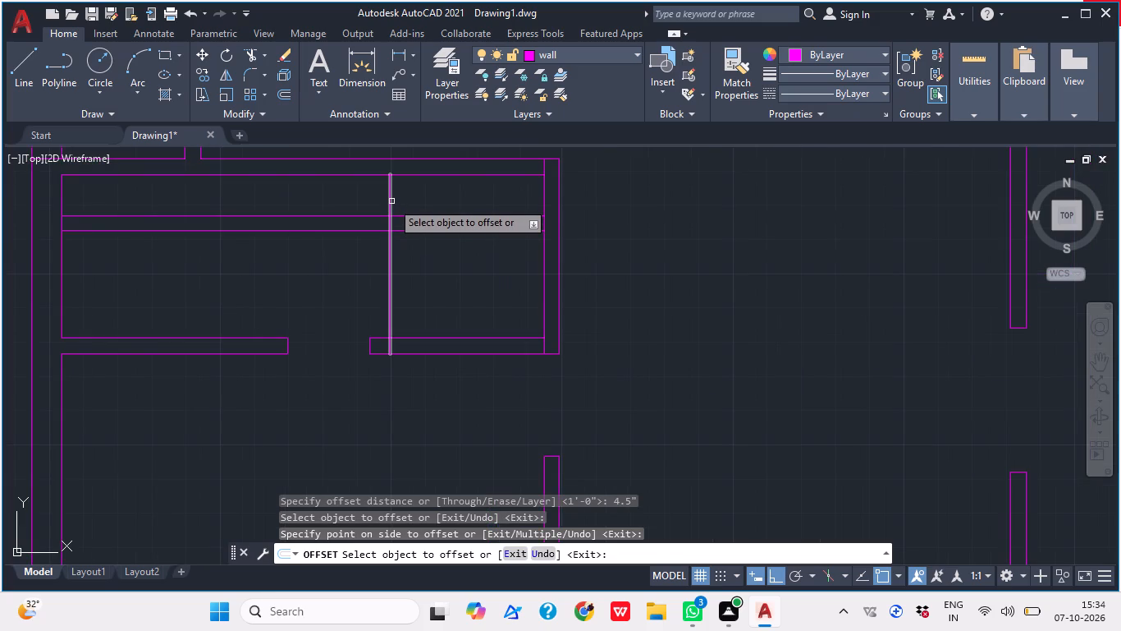
pyautogui.click(389, 201)
pyautogui.click(408, 205)
pyautogui.press('Escape')
# Trim both cross wall lines on the left side of the partition in the narrow room.
pyautogui.press('t')
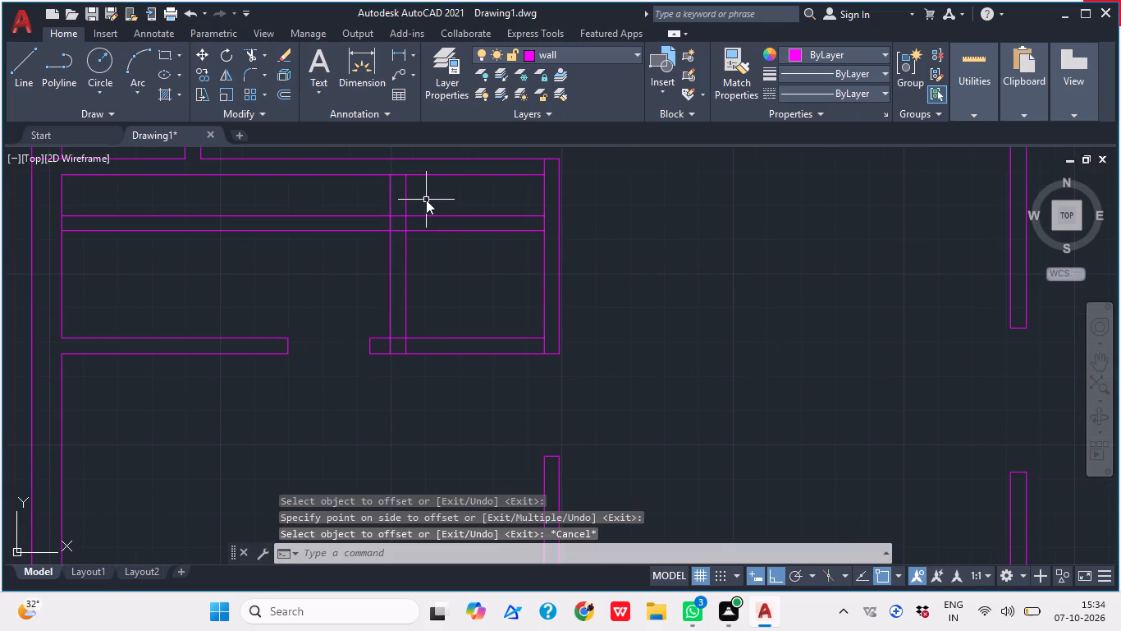
pyautogui.press('r')
pyautogui.press('space')
pyautogui.click(367, 229)
pyautogui.click(341, 217)
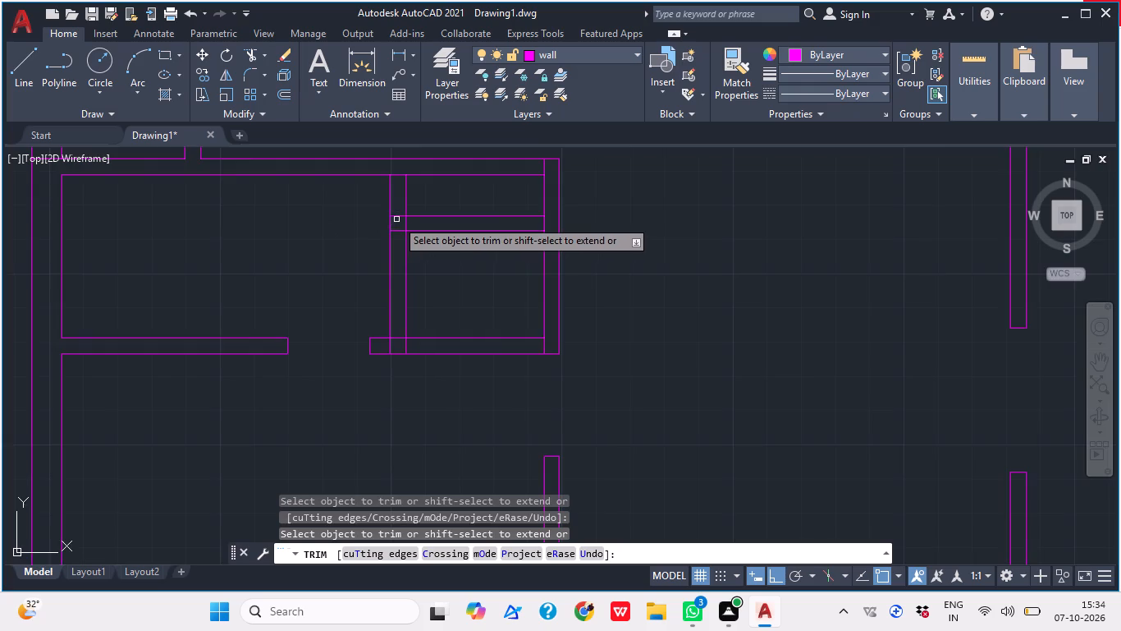
# Trim the overlapping line segments where the cross wall's upper line meets the partition's second line.
pyautogui.scroll(2, 396, 219)
pyautogui.scroll(-1, 396, 219)
pyautogui.scroll(3, 403, 216)
pyautogui.scroll(-1, 403, 216)
pyautogui.scroll(1, 403, 216)
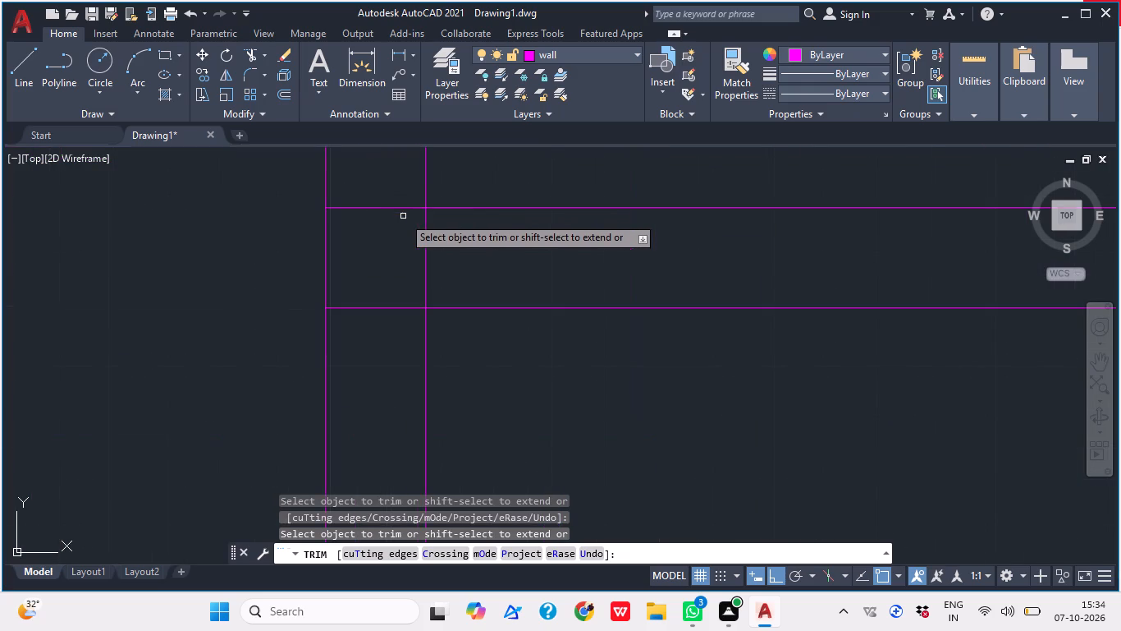
pyautogui.click(391, 199)
pyautogui.click(450, 269)
# Trim the upper wall's inner line between the two partition lines.
pyautogui.scroll(-3, 451, 263)
pyautogui.scroll(1, 453, 263)
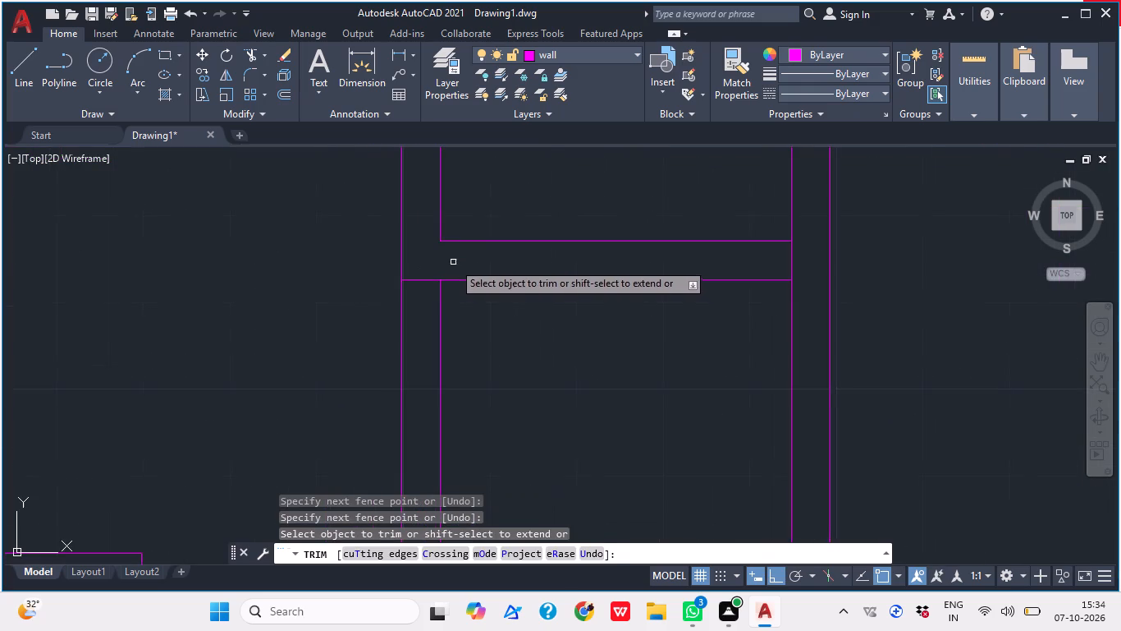
pyautogui.moveTo(410, 233); pyautogui.dragTo(446, 380, button='middle')
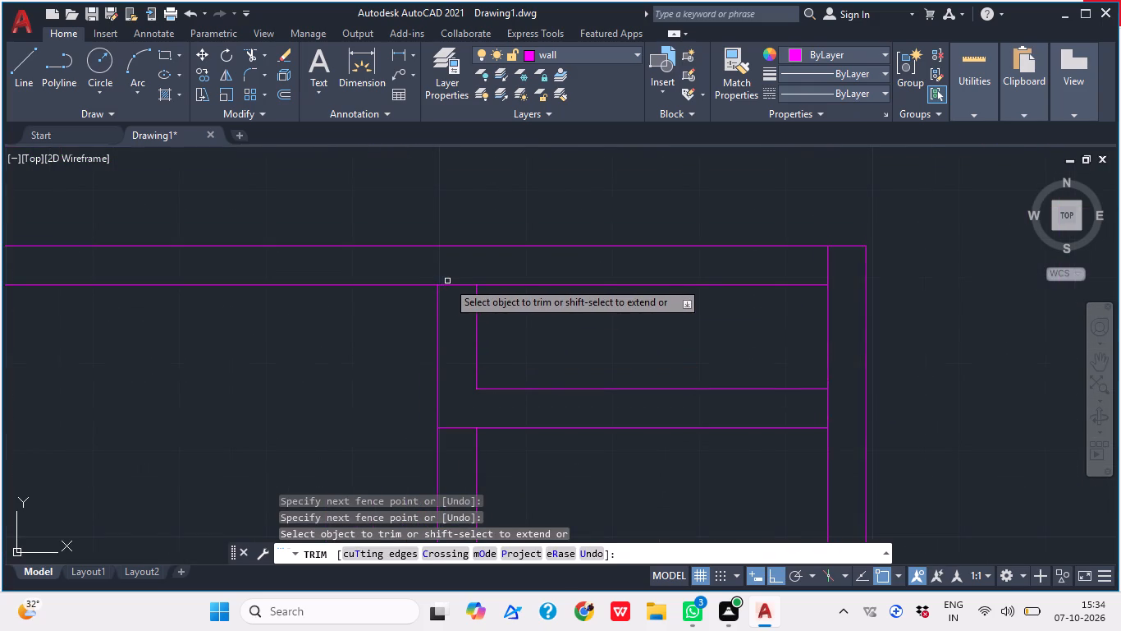
pyautogui.click(461, 274)
pyautogui.click(448, 292)
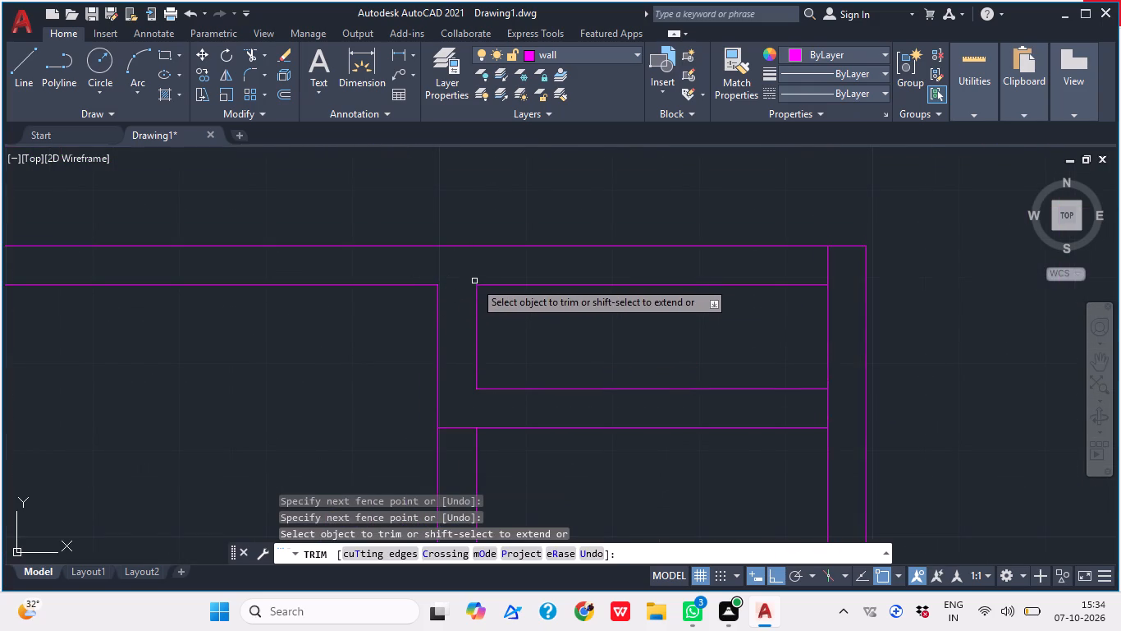
pyautogui.press('Escape')
pyautogui.press('d')
pyautogui.press('Escape')
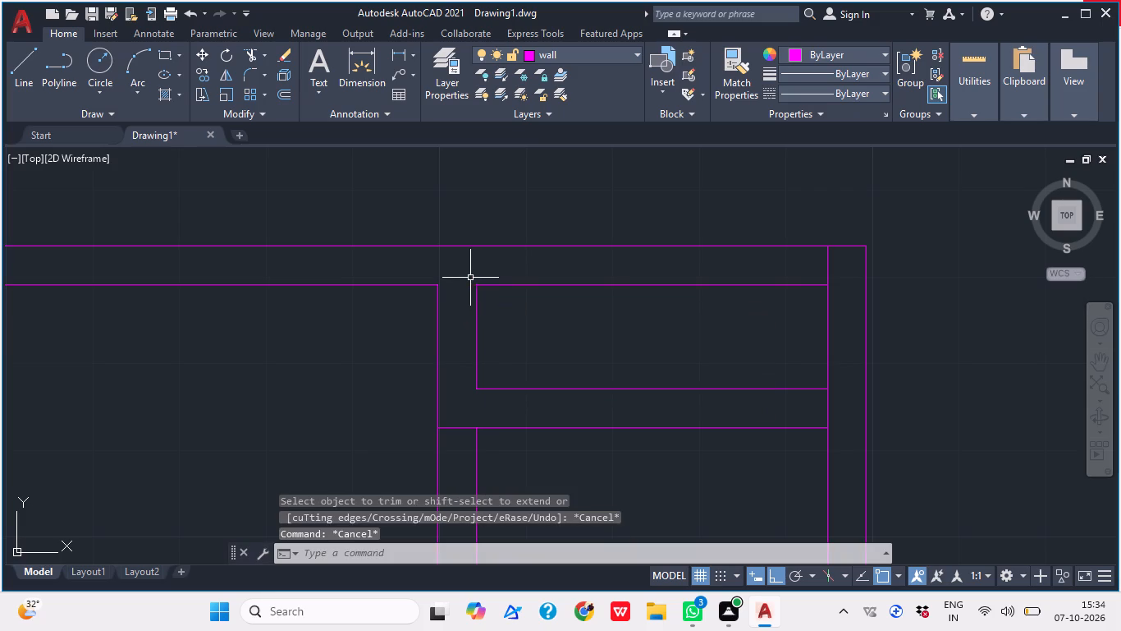
# Extend the partition's right line up to the outer line of the narrow room's upper wall.
pyautogui.write('ex')
pyautogui.press('space')
pyautogui.click(477, 302)
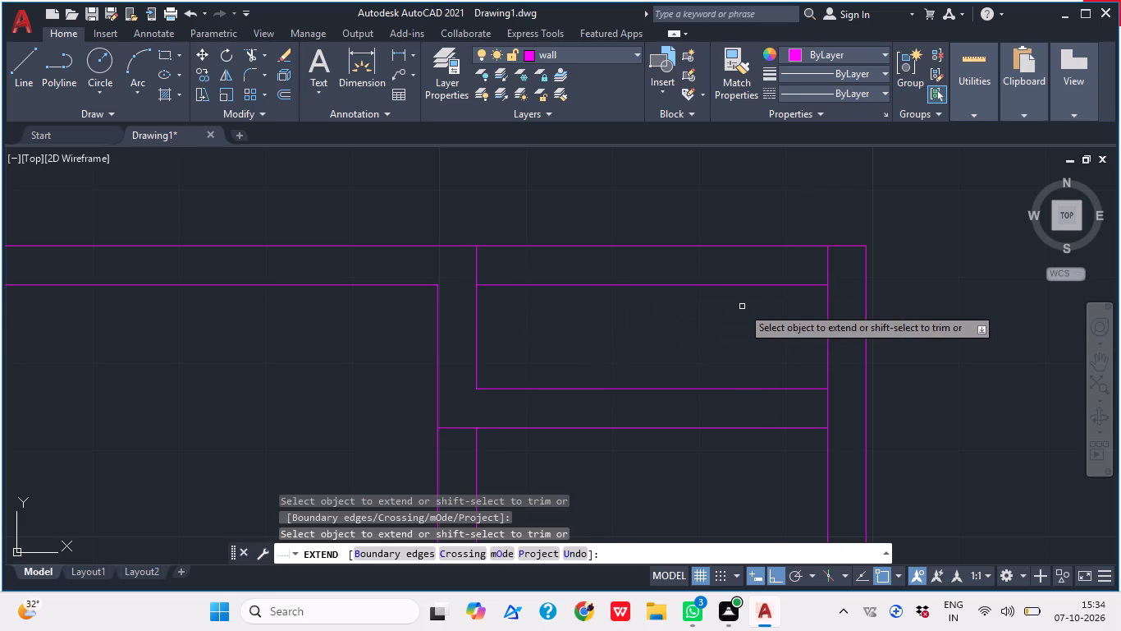
pyautogui.click(786, 299)
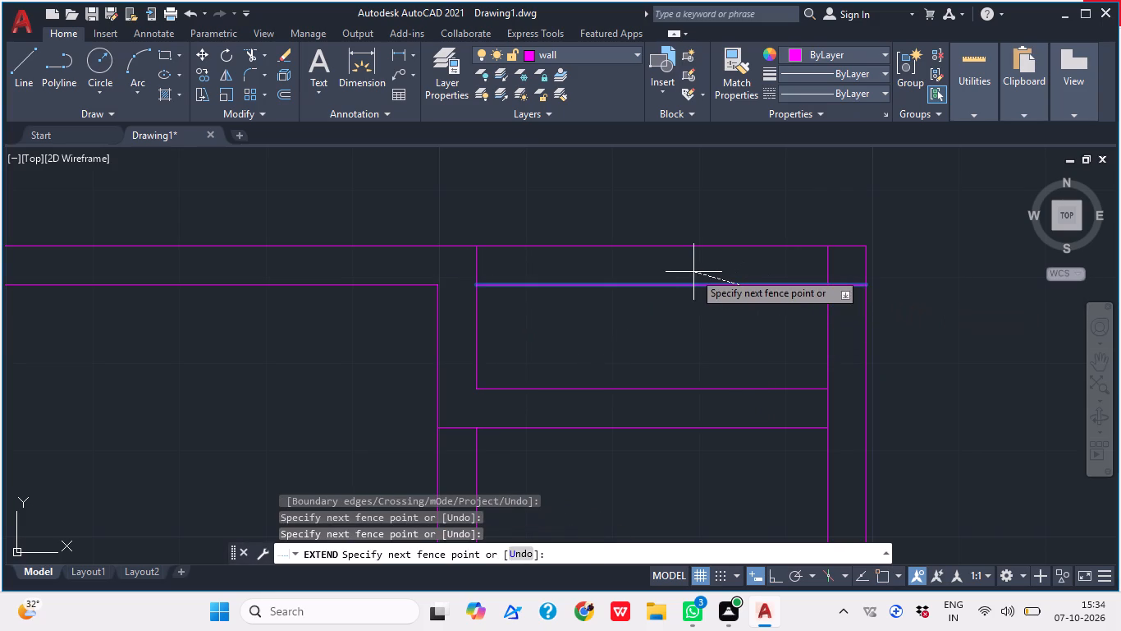
pyautogui.press('Escape')
# Trim away the upper wall's inner line above the cross wall, between the partition and the right wall.
pyautogui.press('t')
pyautogui.press('r')
pyautogui.press('space')
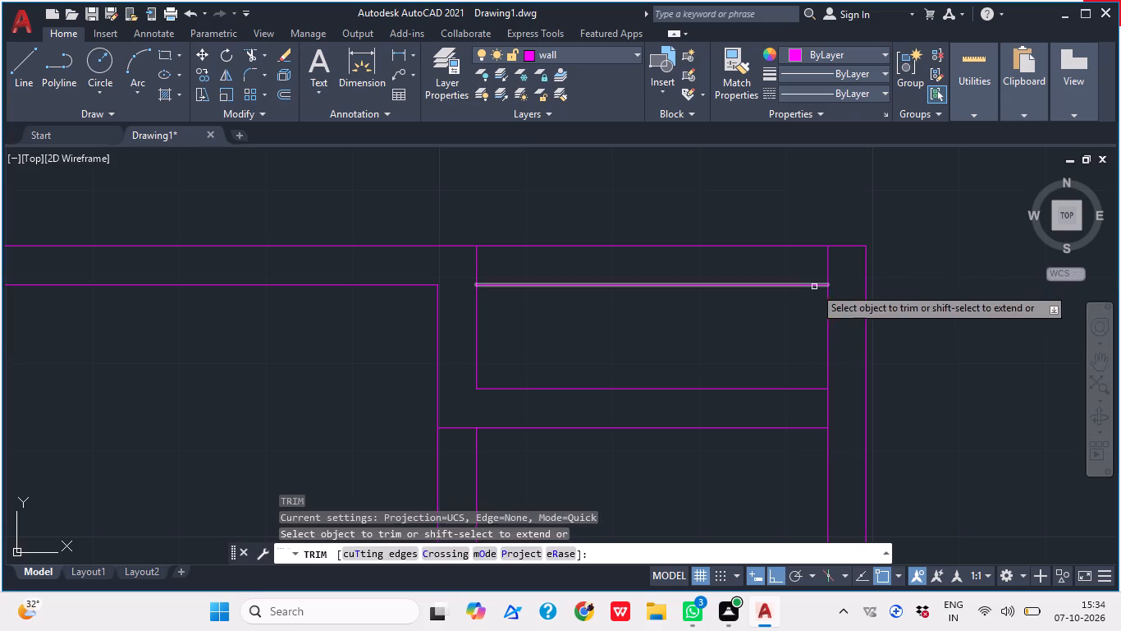
pyautogui.click(774, 308)
pyautogui.click(724, 276)
pyautogui.press('Escape')
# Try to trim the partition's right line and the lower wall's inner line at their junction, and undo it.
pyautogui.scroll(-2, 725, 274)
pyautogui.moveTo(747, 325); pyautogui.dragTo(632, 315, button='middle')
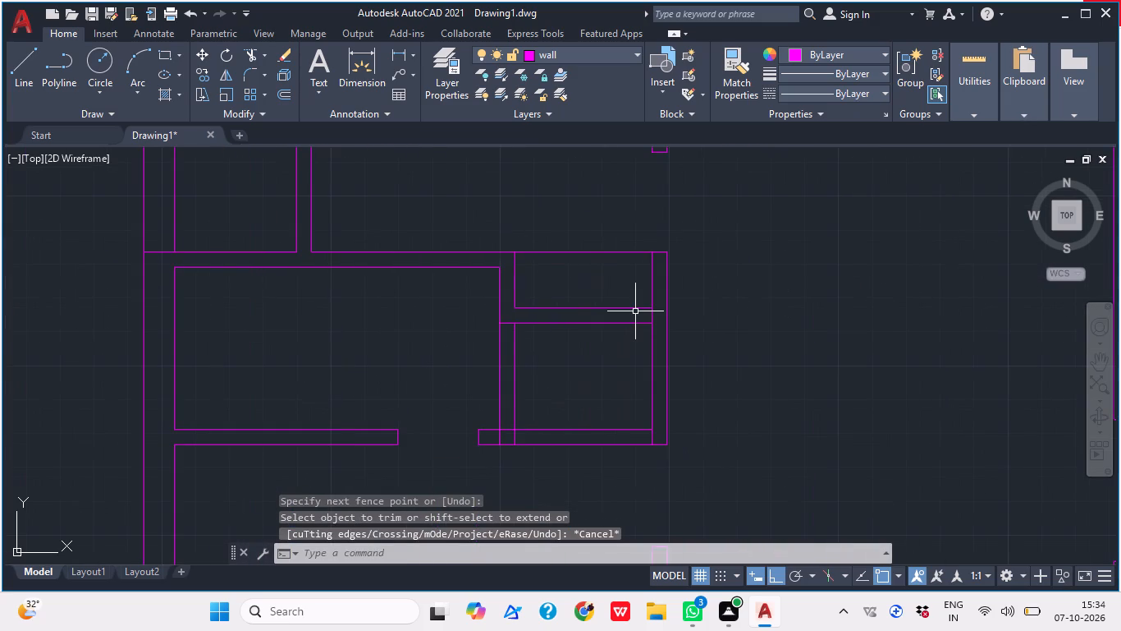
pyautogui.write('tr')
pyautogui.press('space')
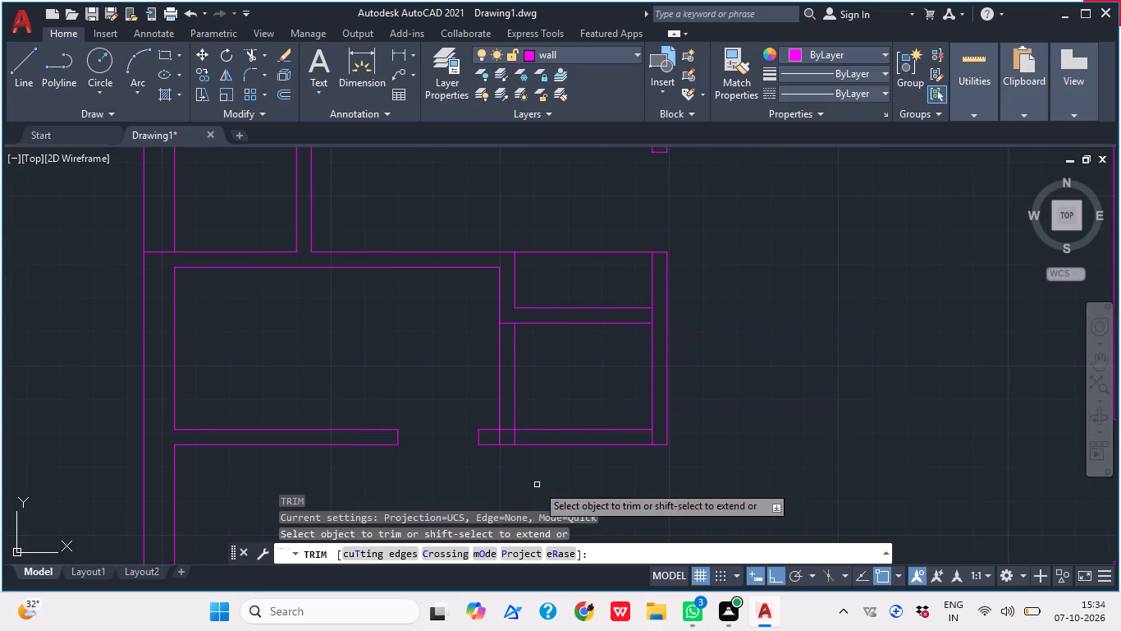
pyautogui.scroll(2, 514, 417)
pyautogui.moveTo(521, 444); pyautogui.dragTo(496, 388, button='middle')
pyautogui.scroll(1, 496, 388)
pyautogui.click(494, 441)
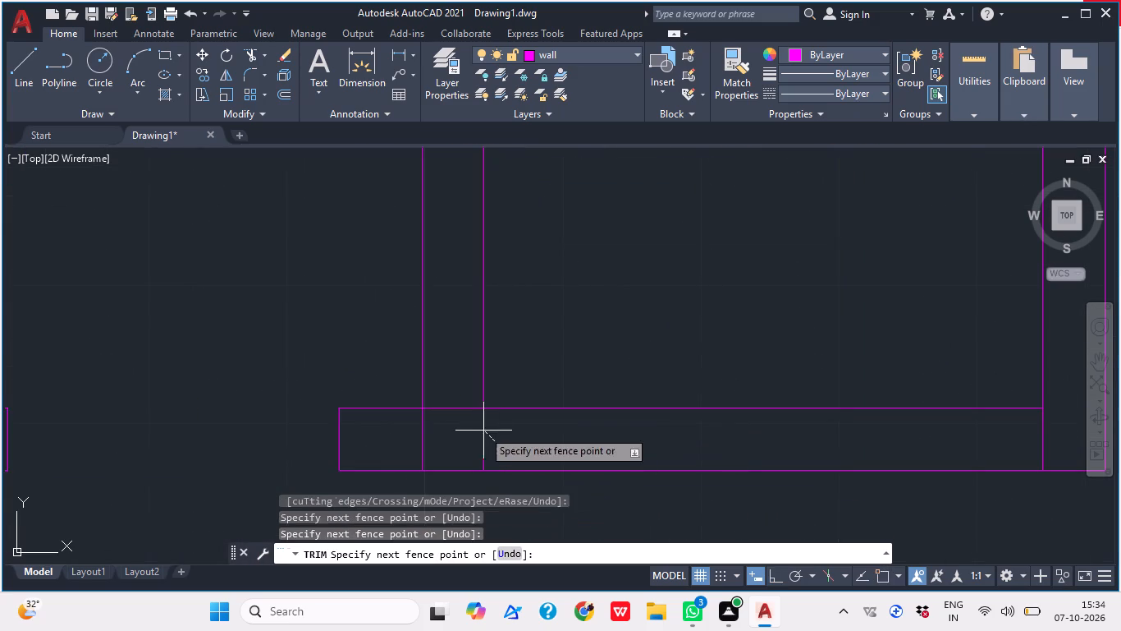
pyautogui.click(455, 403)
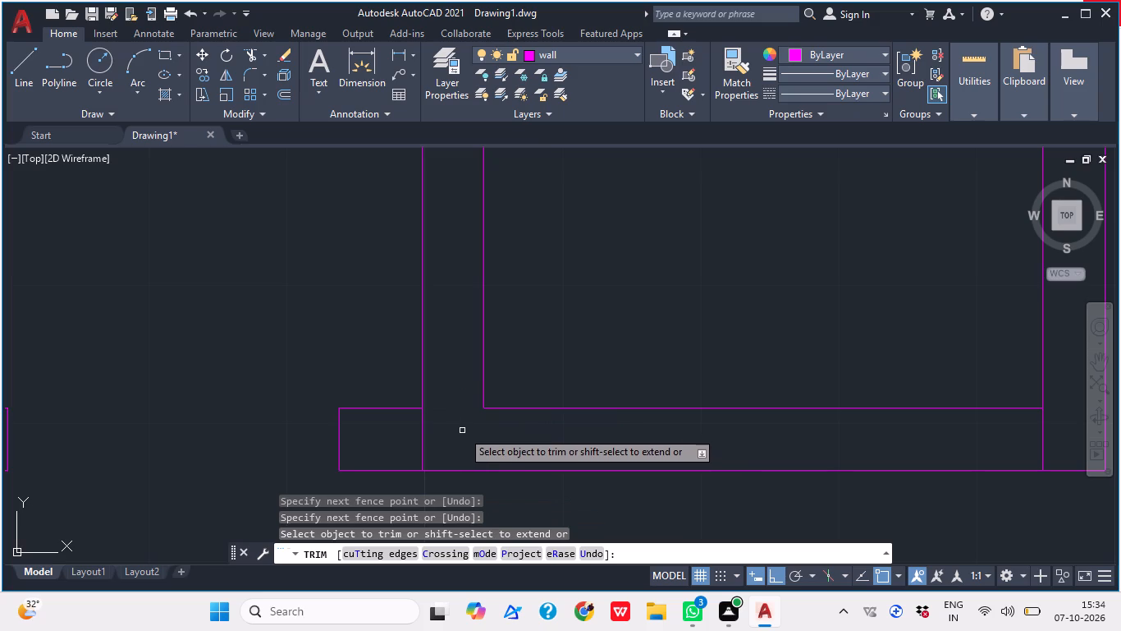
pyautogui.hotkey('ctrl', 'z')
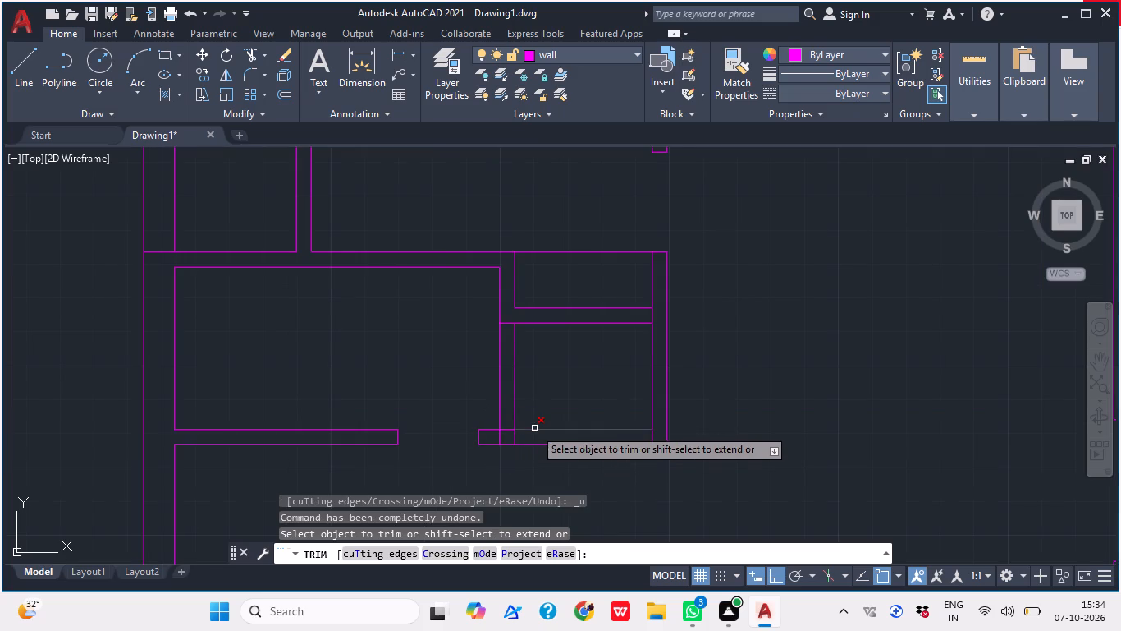
# Trim away the partition's right line below the cross wall, including its stub inside the lower wall.
pyautogui.click(514, 440)
pyautogui.click(511, 408)
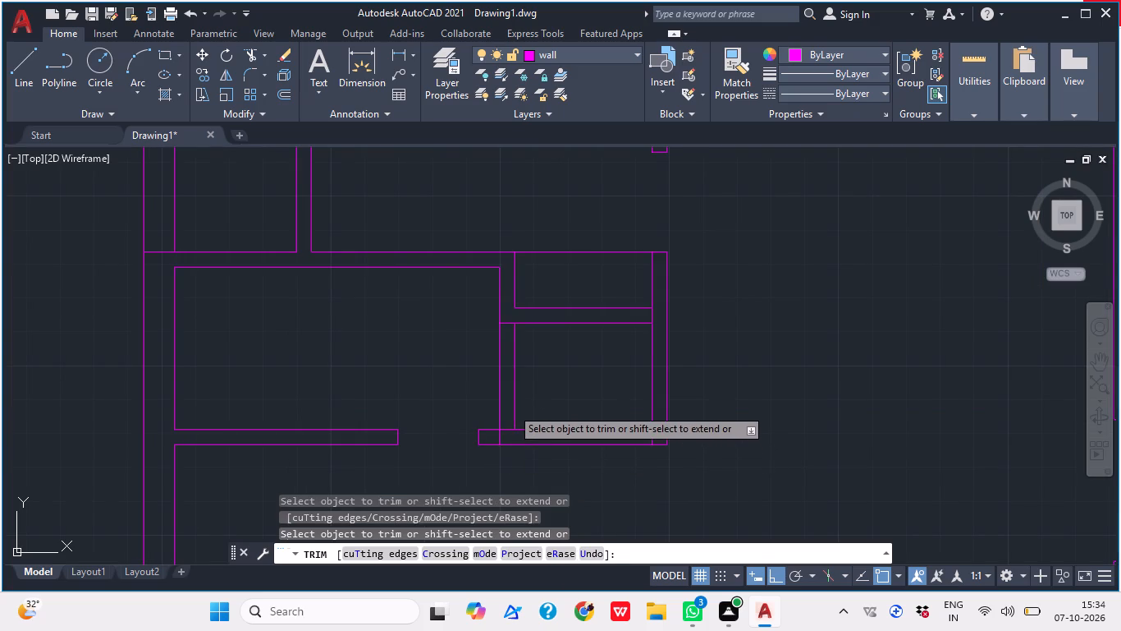
pyautogui.click(532, 395)
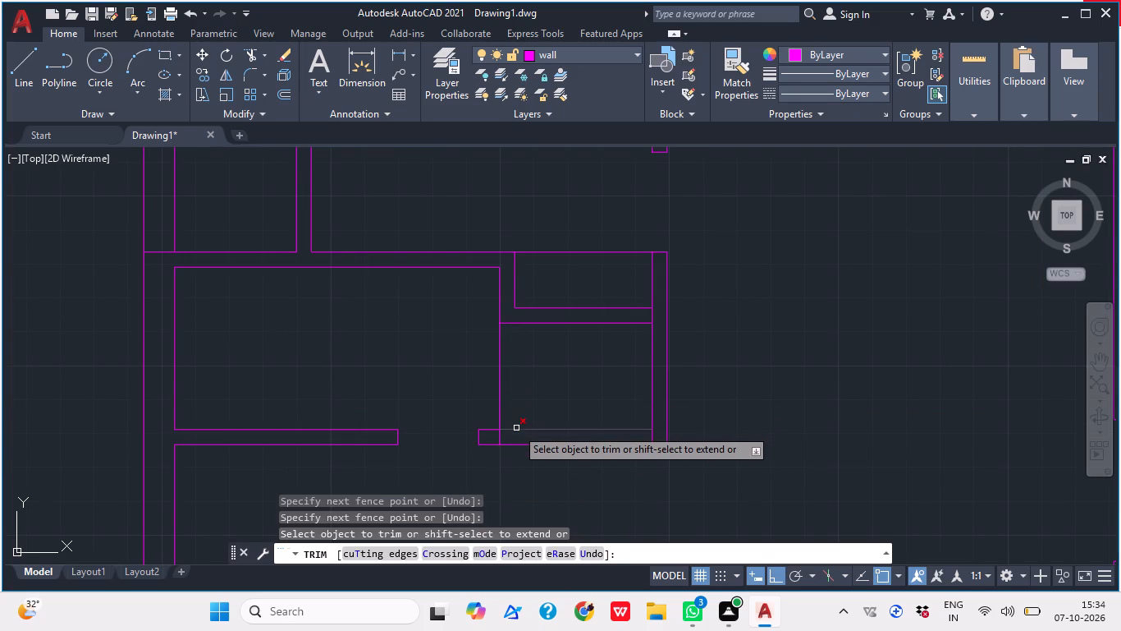
# Trim the right wall's inner line inside the lower wall to clean up the small room's bottom-right corner.
pyautogui.scroll(2, 479, 440)
pyautogui.scroll(-2, 571, 402)
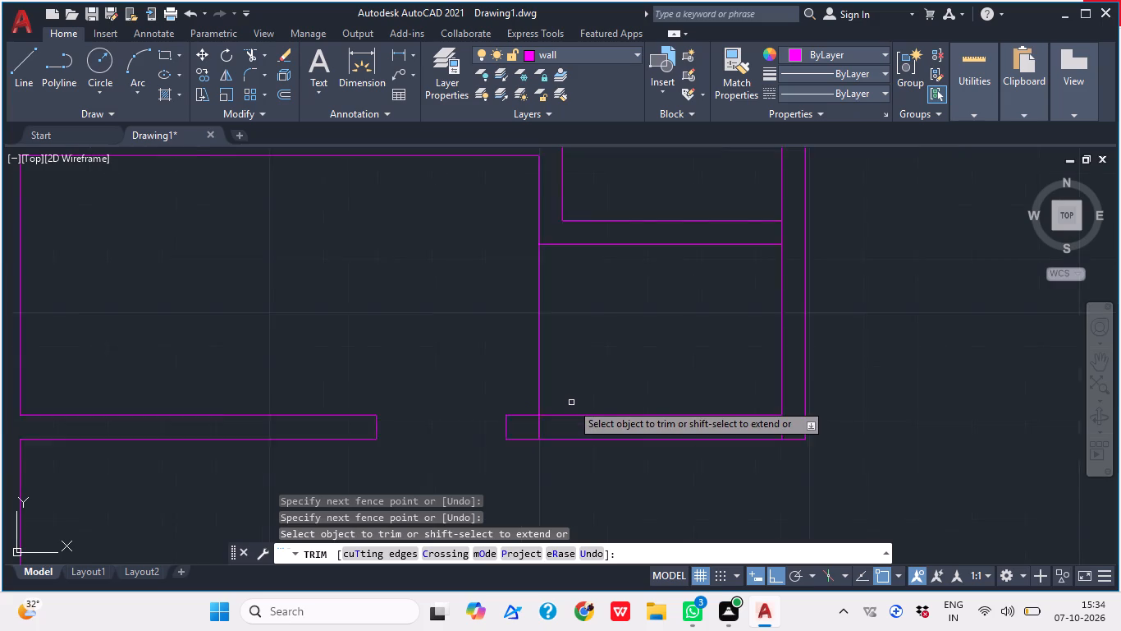
pyautogui.scroll(4, 710, 419)
pyautogui.moveTo(689, 411); pyautogui.dragTo(677, 408)
pyautogui.click(636, 413)
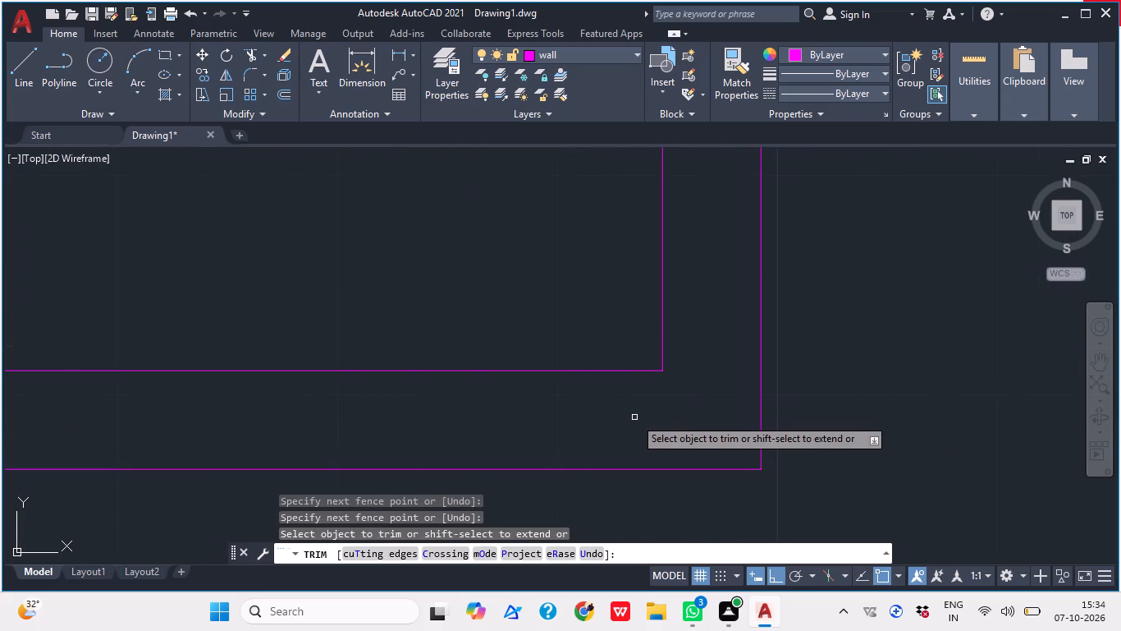
# Trim the right wall's inner line between the two cross wall lines to join the walls.
pyautogui.scroll(-2, 606, 389)
pyautogui.moveTo(616, 366); pyautogui.dragTo(582, 440, button='middle')
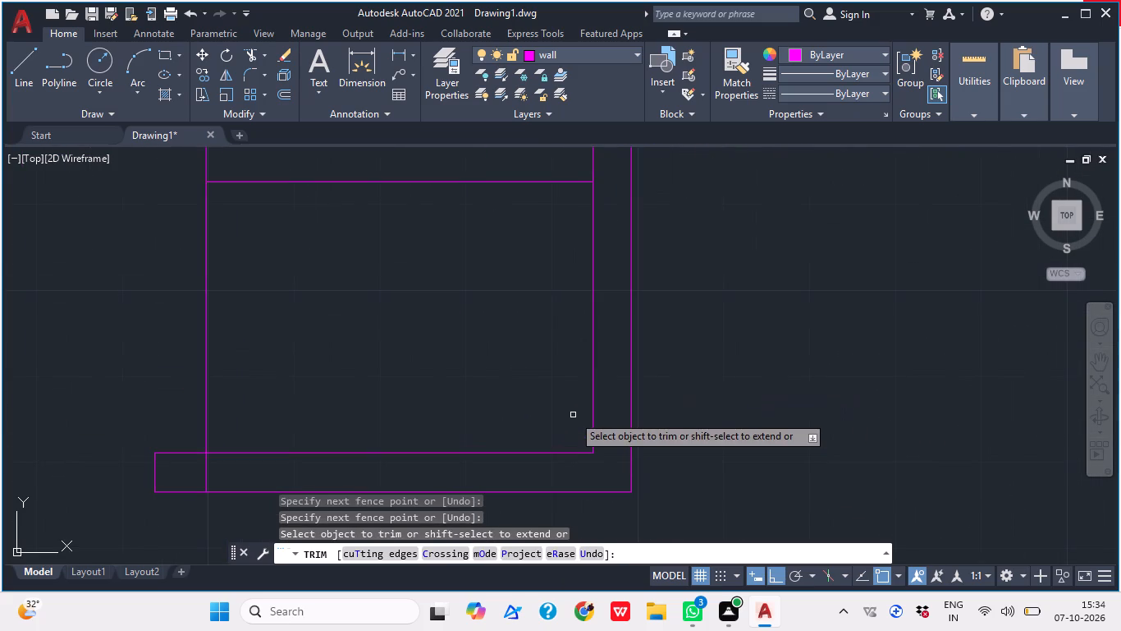
pyautogui.moveTo(591, 394); pyautogui.dragTo(535, 511, button='middle')
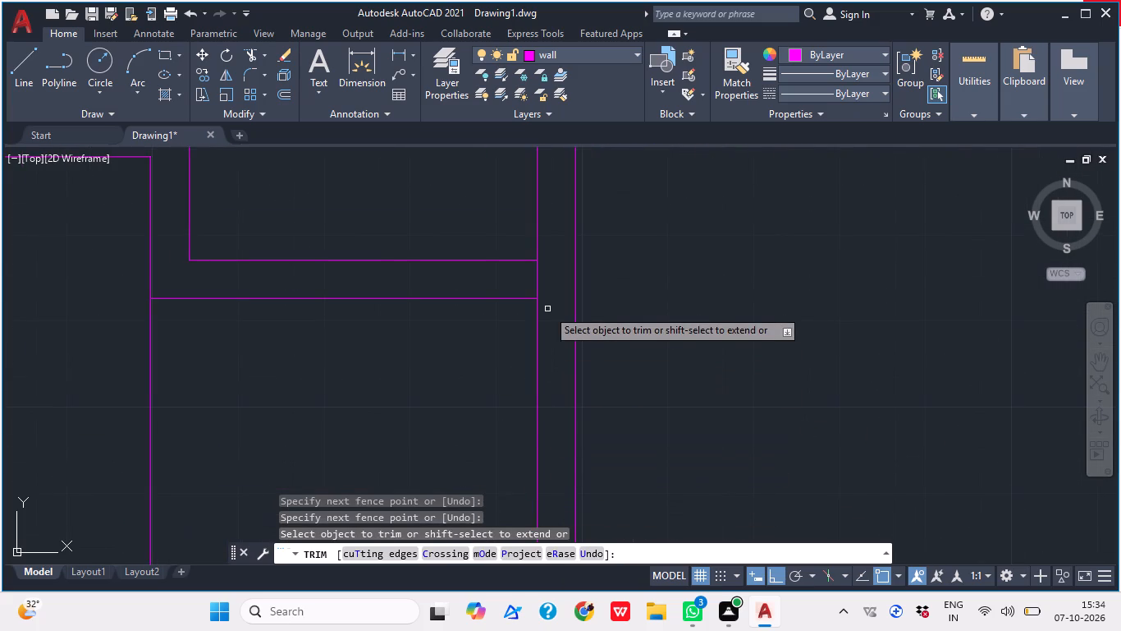
pyautogui.click(522, 282)
pyautogui.click(539, 283)
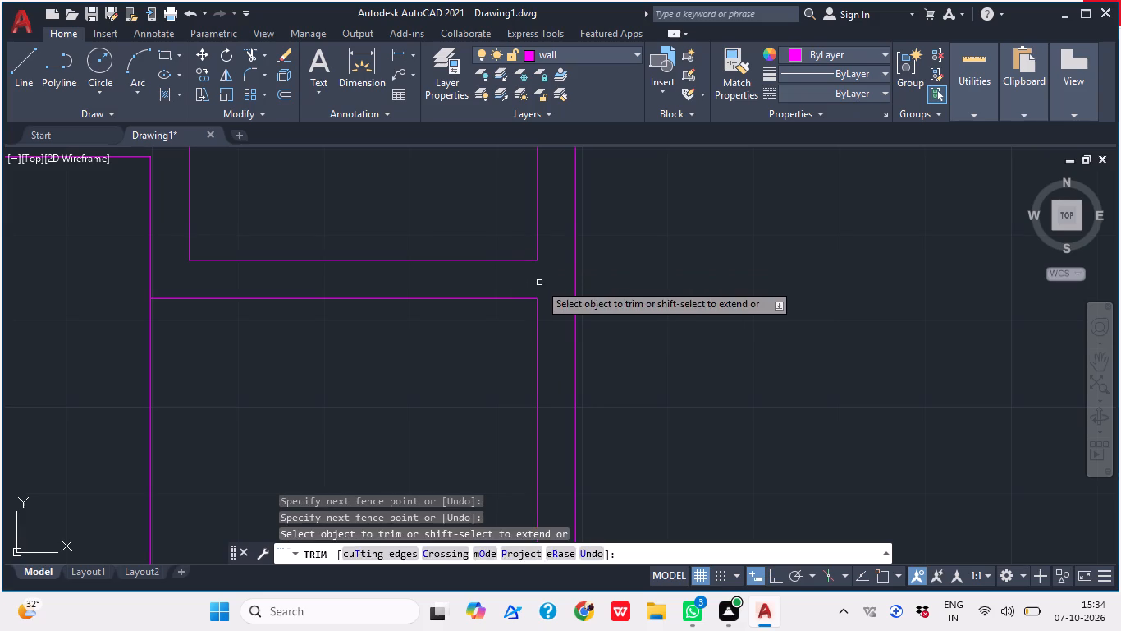
pyautogui.press('Escape')
# Examine the rest of the floor plan, from the area around the stairs to the whole layout.
pyautogui.scroll(-1, 551, 265)
pyautogui.scroll(1, 551, 265)
pyautogui.scroll(-4, 551, 265)
pyautogui.moveTo(605, 305); pyautogui.dragTo(559, 317, button='middle')
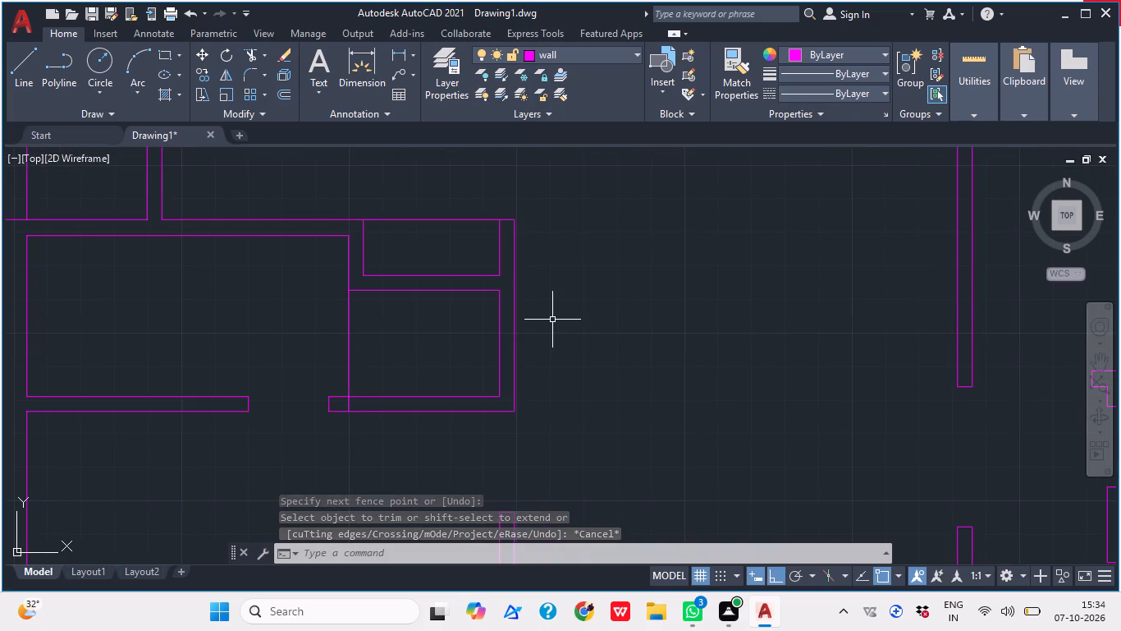
pyautogui.moveTo(570, 328); pyautogui.dragTo(547, 306, button='middle')
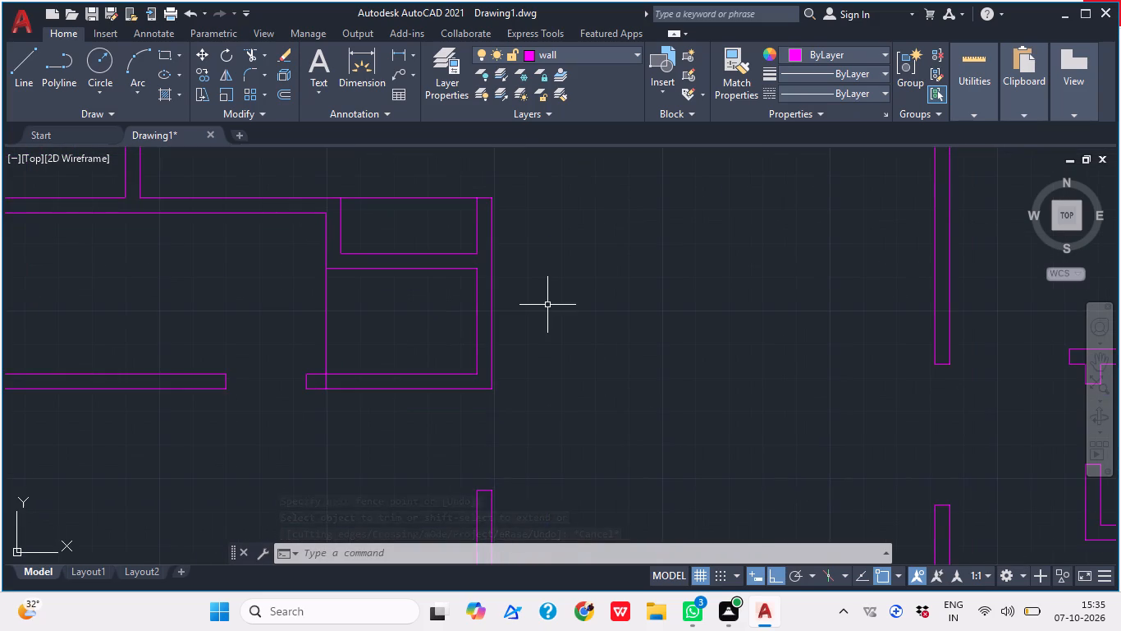
pyautogui.scroll(-1, 548, 257)
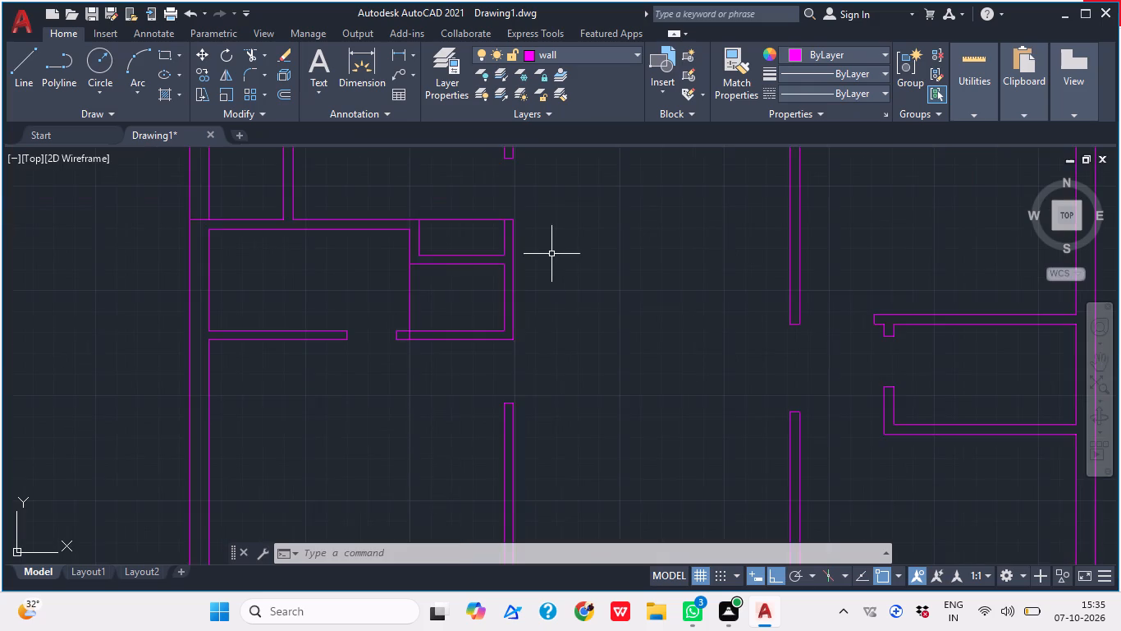
pyautogui.scroll(-1, 551, 291)
pyautogui.moveTo(559, 348); pyautogui.dragTo(550, 314, button='middle')
pyautogui.moveTo(556, 311); pyautogui.dragTo(544, 268, button='middle')
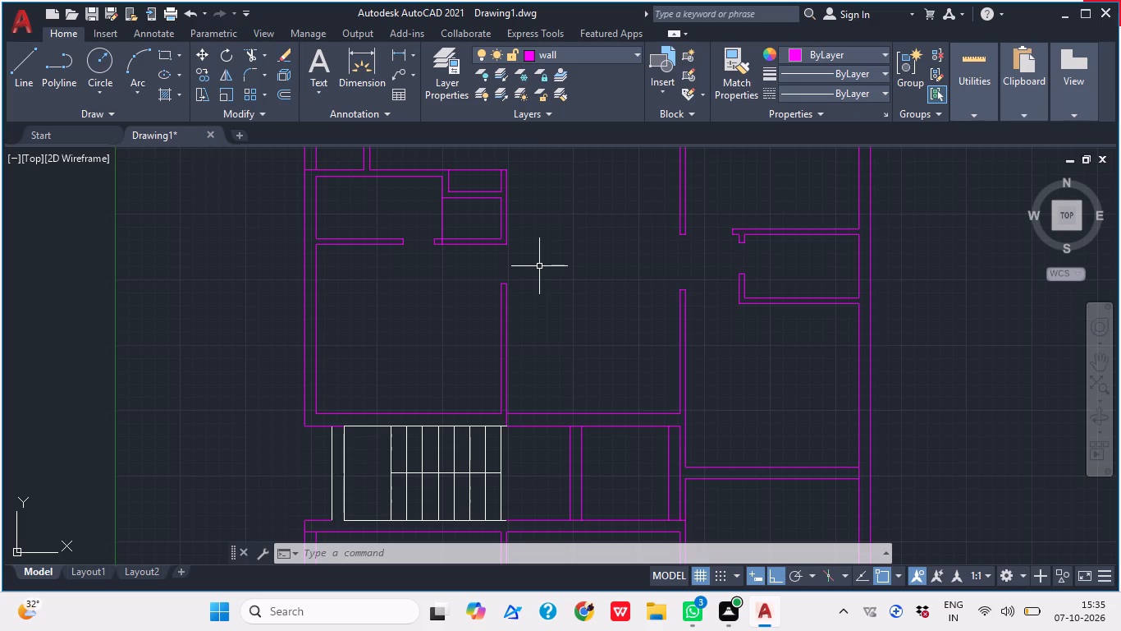
pyautogui.scroll(-2, 538, 266)
pyautogui.scroll(3, 538, 266)
pyautogui.moveTo(533, 359); pyautogui.dragTo(513, 292, button='middle')
pyautogui.scroll(1, 523, 285)
pyautogui.scroll(-1, 523, 285)
pyautogui.moveTo(583, 320); pyautogui.dragTo(546, 389, button='middle')
pyautogui.scroll(-3, 540, 366)
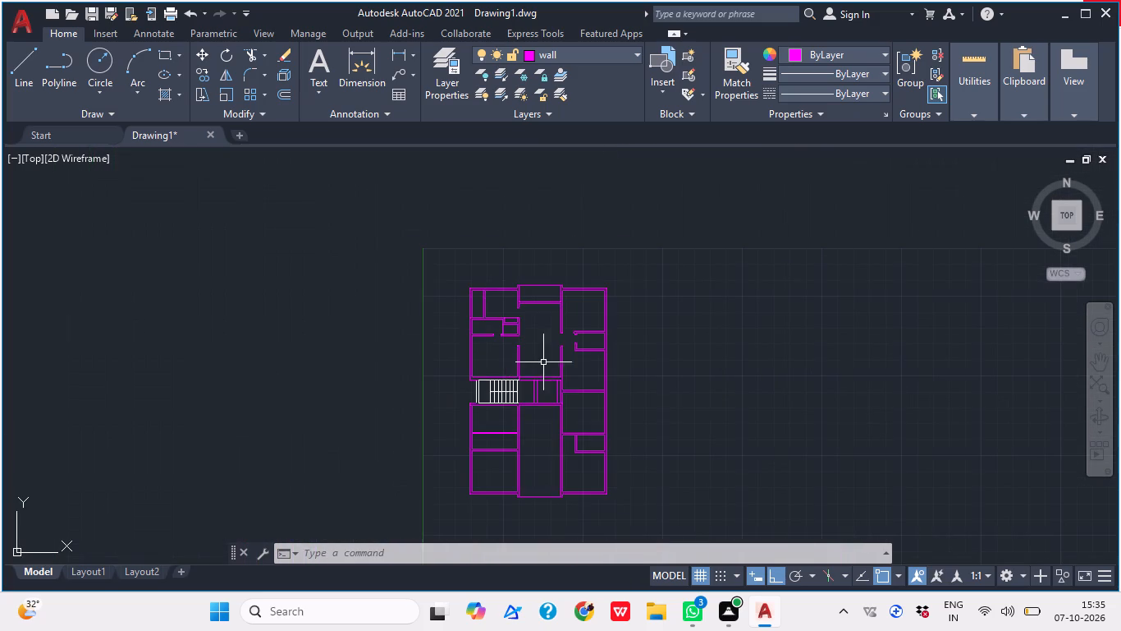
pyautogui.moveTo(542, 386); pyautogui.dragTo(540, 365, button='middle')
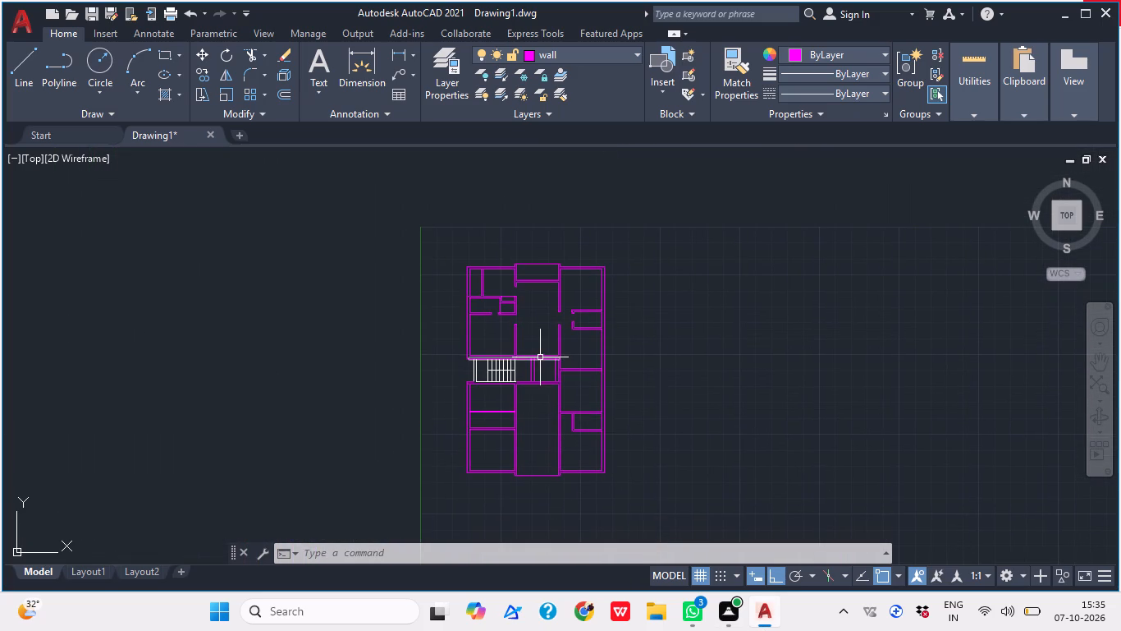
pyautogui.moveTo(556, 403); pyautogui.dragTo(561, 357, button='middle')
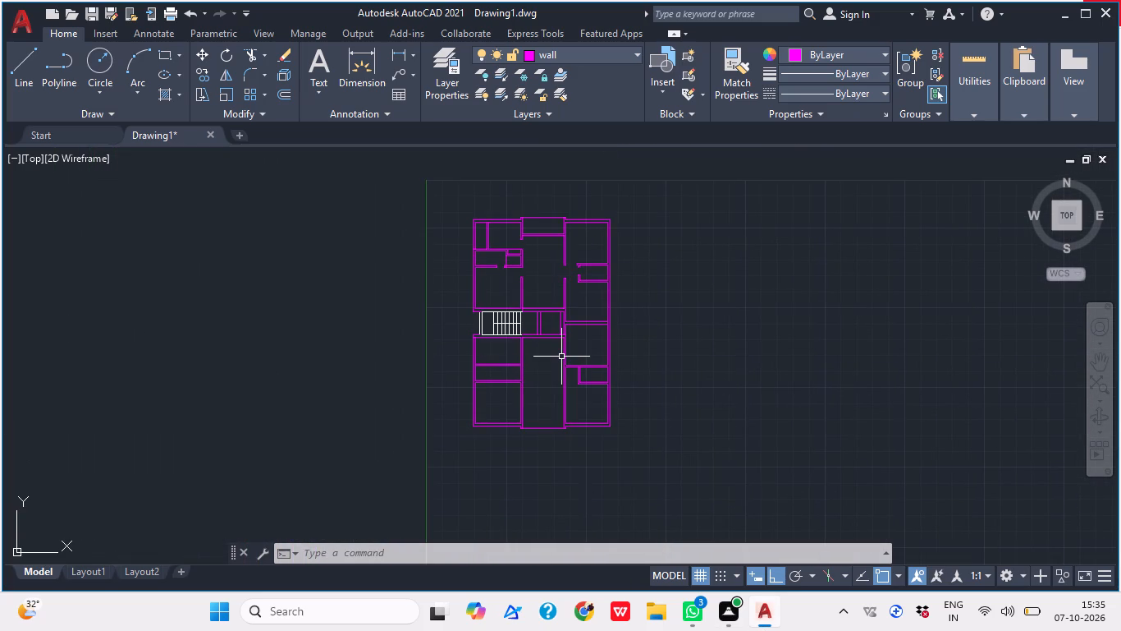
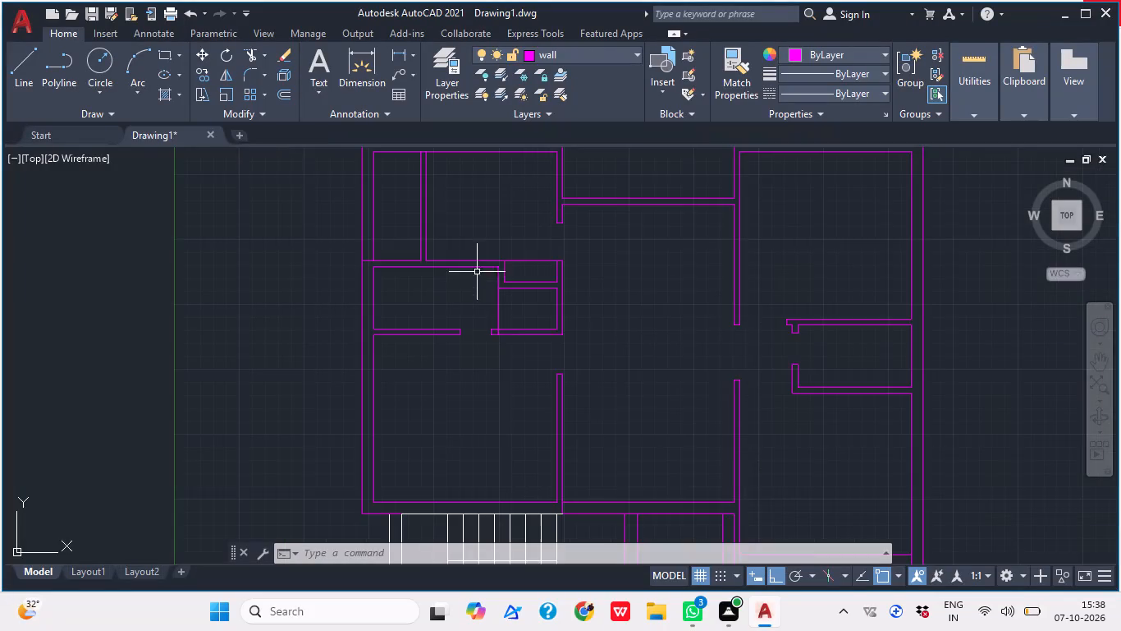
# Examine the floor plan from the small rooms beside the partition walls down to the staircase and lower rooms.
pyautogui.moveTo(483, 290); pyautogui.dragTo(466, 297, button='middle')
pyautogui.scroll(2, 484, 334)
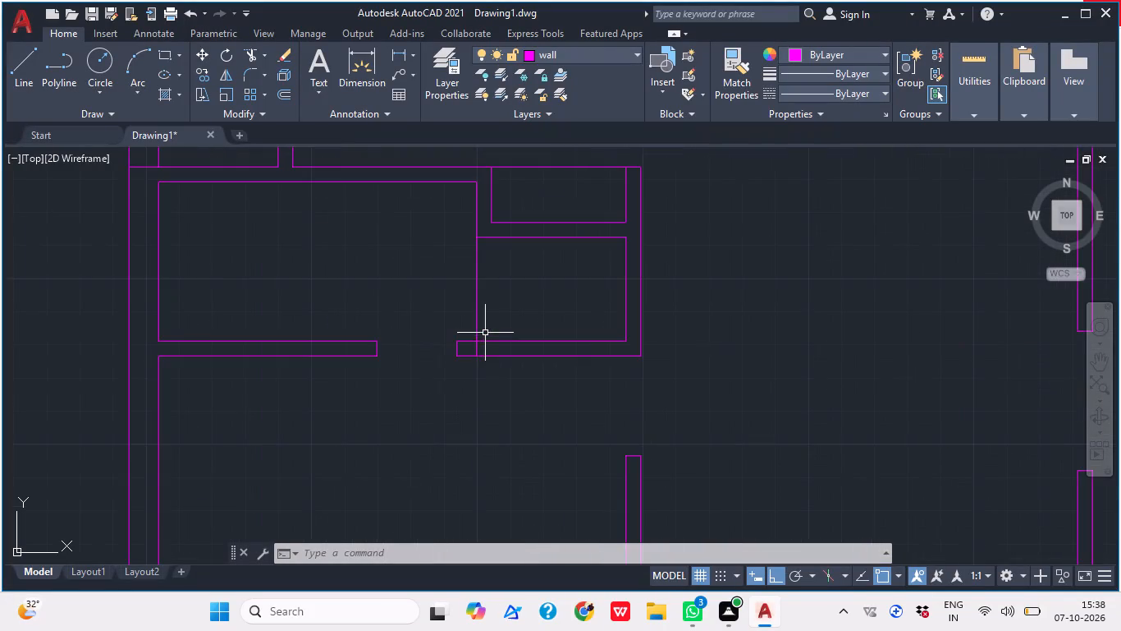
pyautogui.moveTo(486, 343); pyautogui.dragTo(480, 375, button='middle')
pyautogui.scroll(1, 478, 347)
pyautogui.moveTo(538, 350); pyautogui.dragTo(508, 357, button='middle')
pyautogui.scroll(2, 536, 352)
pyautogui.scroll(-5, 524, 346)
pyautogui.scroll(1, 526, 344)
pyautogui.scroll(-1, 527, 344)
pyautogui.scroll(1, 527, 344)
pyautogui.moveTo(551, 350); pyautogui.dragTo(520, 336, button='middle')
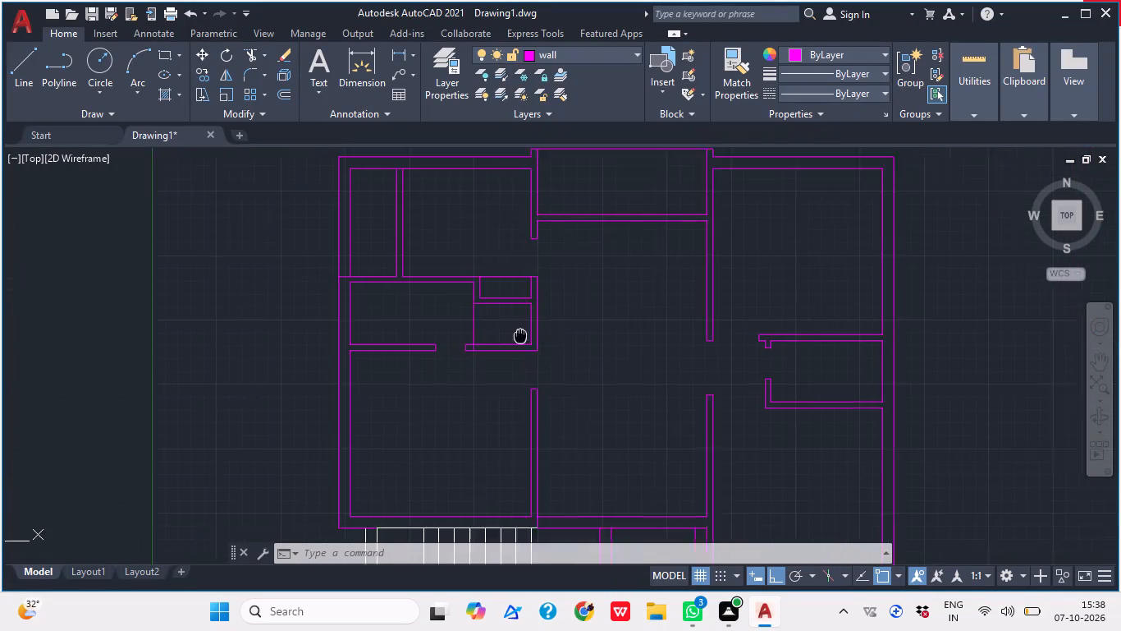
pyautogui.moveTo(520, 336); pyautogui.dragTo(501, 322, button='middle')
pyautogui.scroll(-3, 502, 318)
pyautogui.moveTo(548, 325); pyautogui.dragTo(501, 292, button='middle')
pyautogui.scroll(1, 502, 370)
pyautogui.moveTo(505, 394); pyautogui.dragTo(501, 357, button='middle')
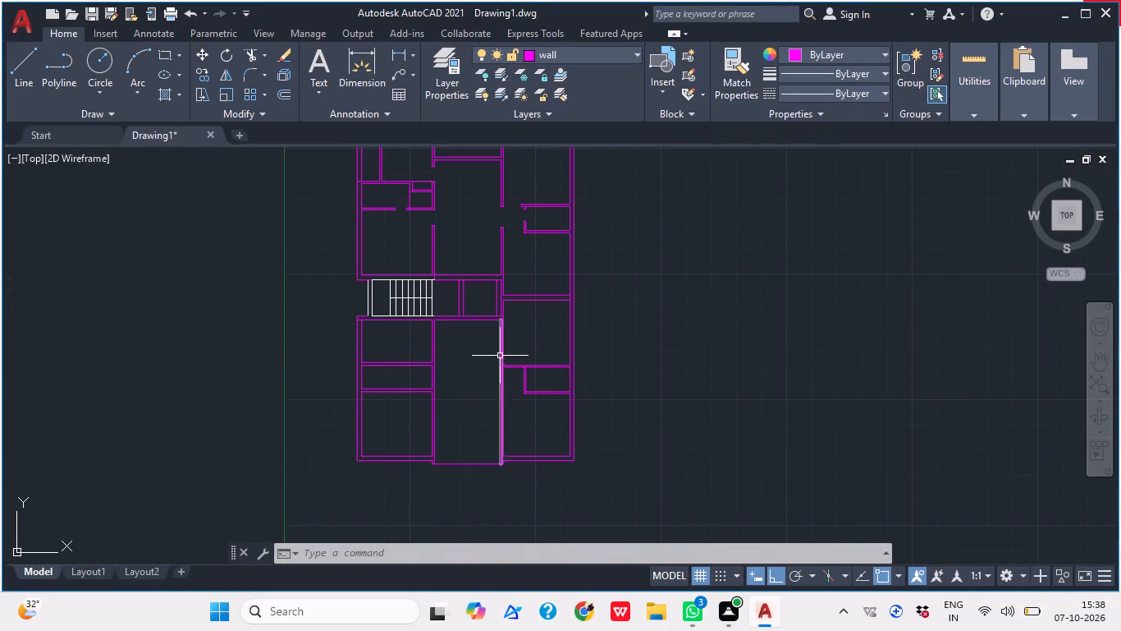
pyautogui.moveTo(484, 408); pyautogui.dragTo(478, 381, button='middle')
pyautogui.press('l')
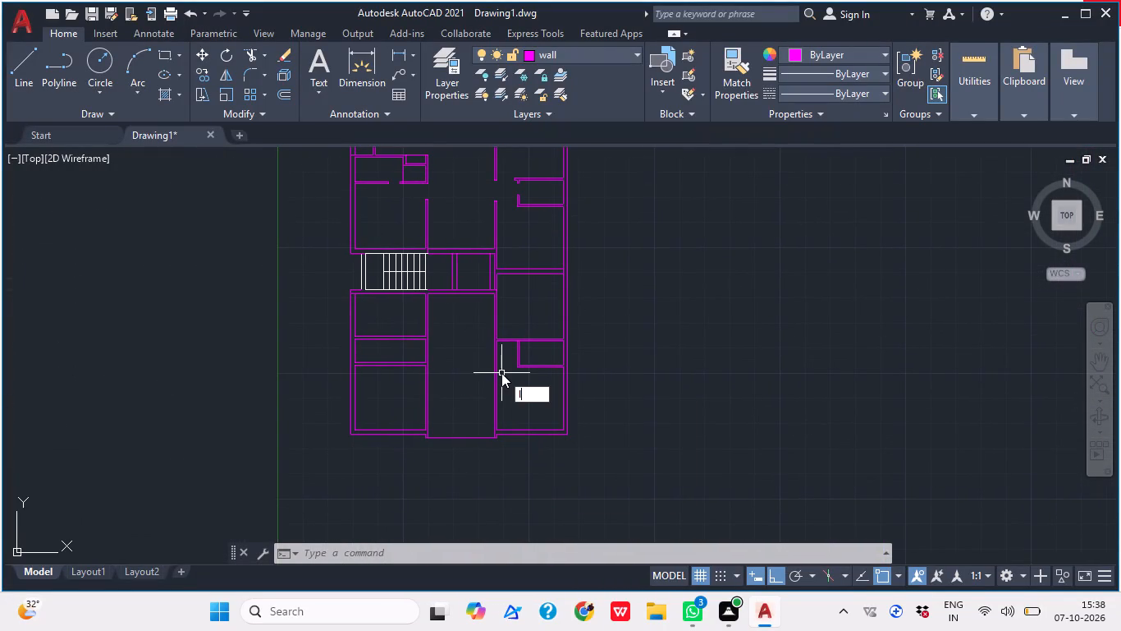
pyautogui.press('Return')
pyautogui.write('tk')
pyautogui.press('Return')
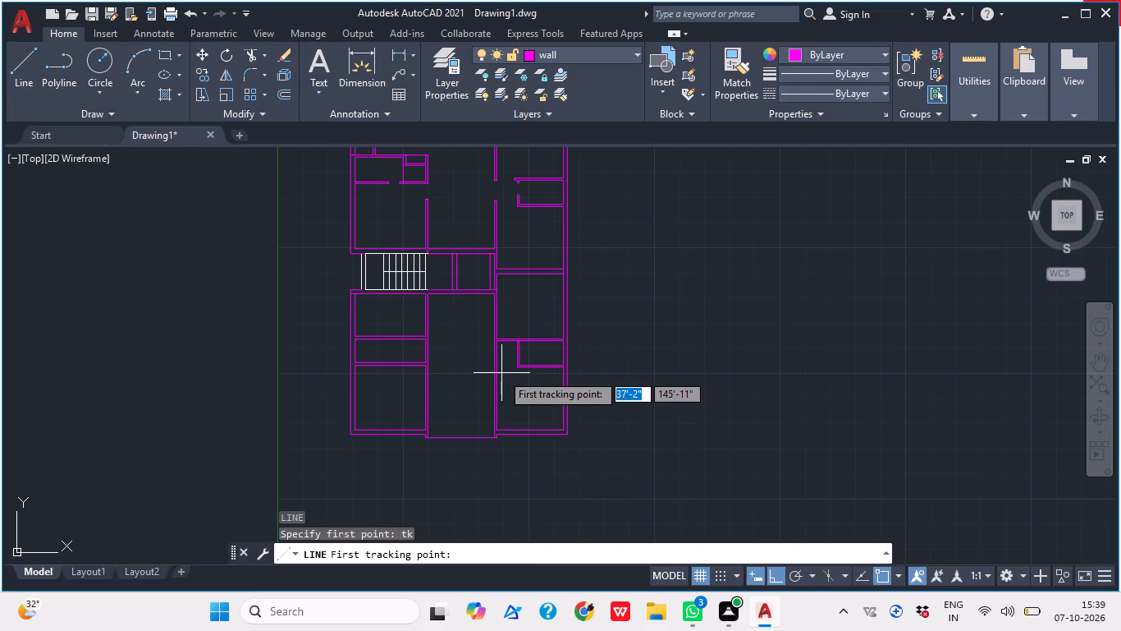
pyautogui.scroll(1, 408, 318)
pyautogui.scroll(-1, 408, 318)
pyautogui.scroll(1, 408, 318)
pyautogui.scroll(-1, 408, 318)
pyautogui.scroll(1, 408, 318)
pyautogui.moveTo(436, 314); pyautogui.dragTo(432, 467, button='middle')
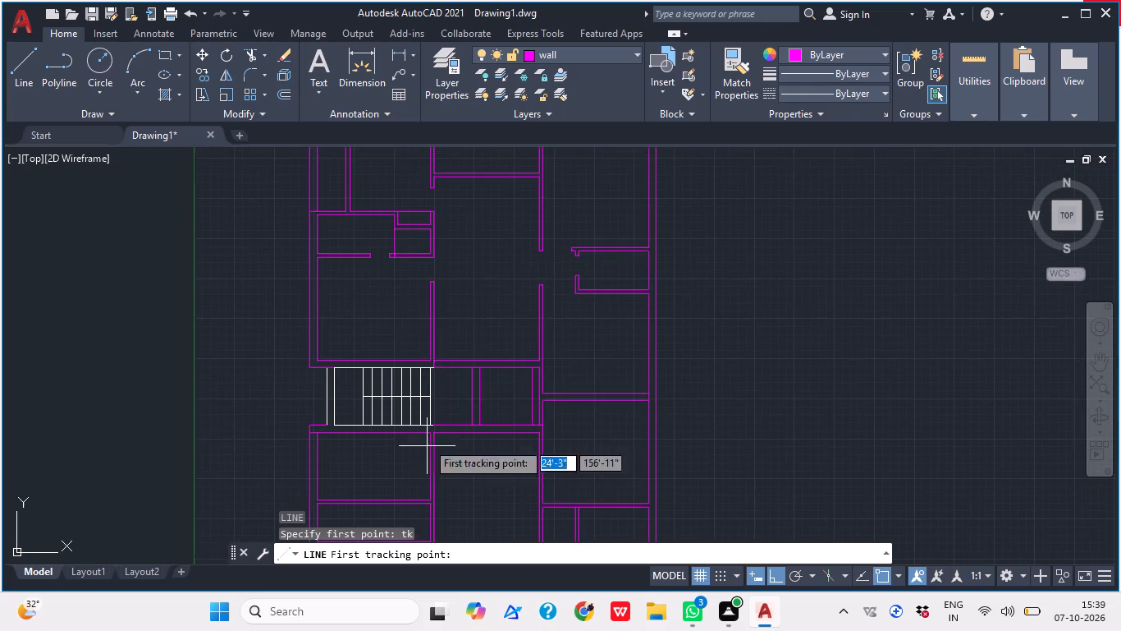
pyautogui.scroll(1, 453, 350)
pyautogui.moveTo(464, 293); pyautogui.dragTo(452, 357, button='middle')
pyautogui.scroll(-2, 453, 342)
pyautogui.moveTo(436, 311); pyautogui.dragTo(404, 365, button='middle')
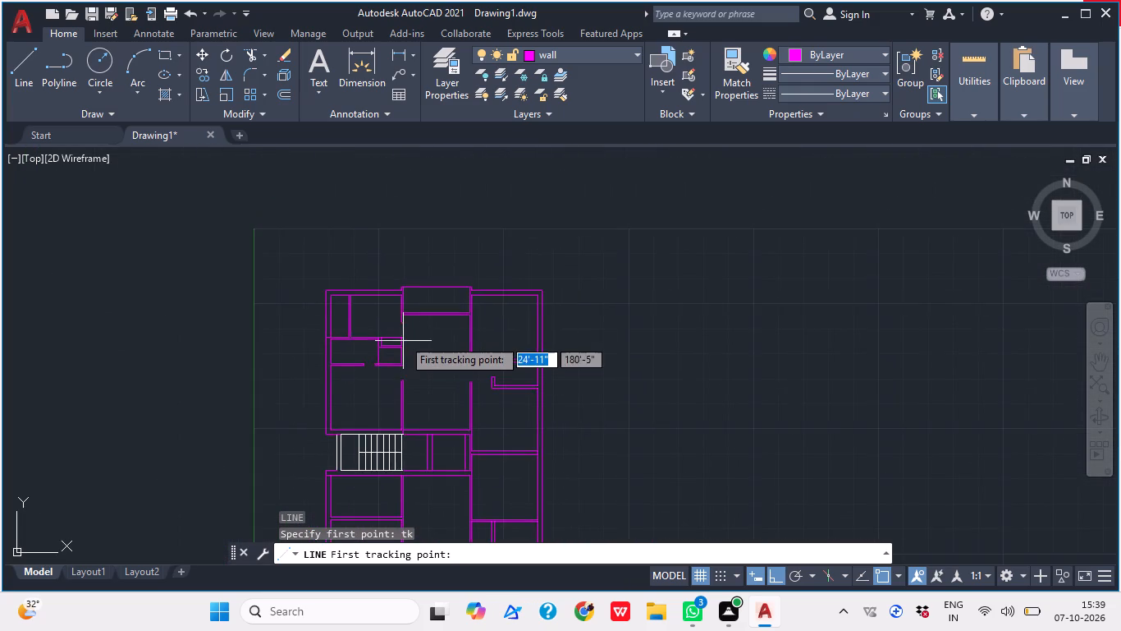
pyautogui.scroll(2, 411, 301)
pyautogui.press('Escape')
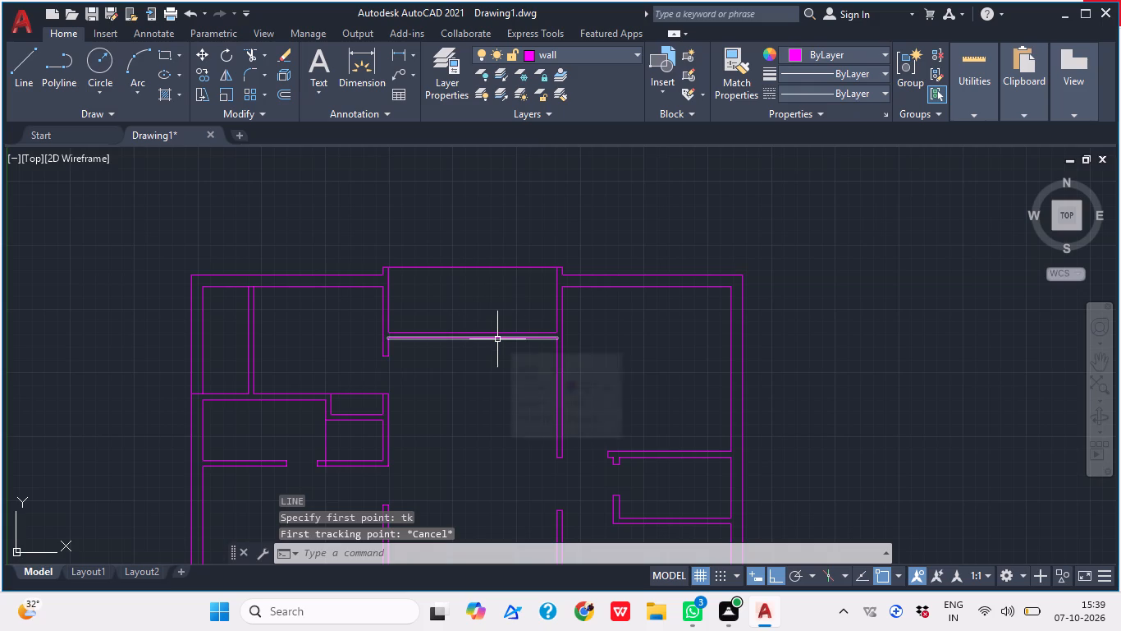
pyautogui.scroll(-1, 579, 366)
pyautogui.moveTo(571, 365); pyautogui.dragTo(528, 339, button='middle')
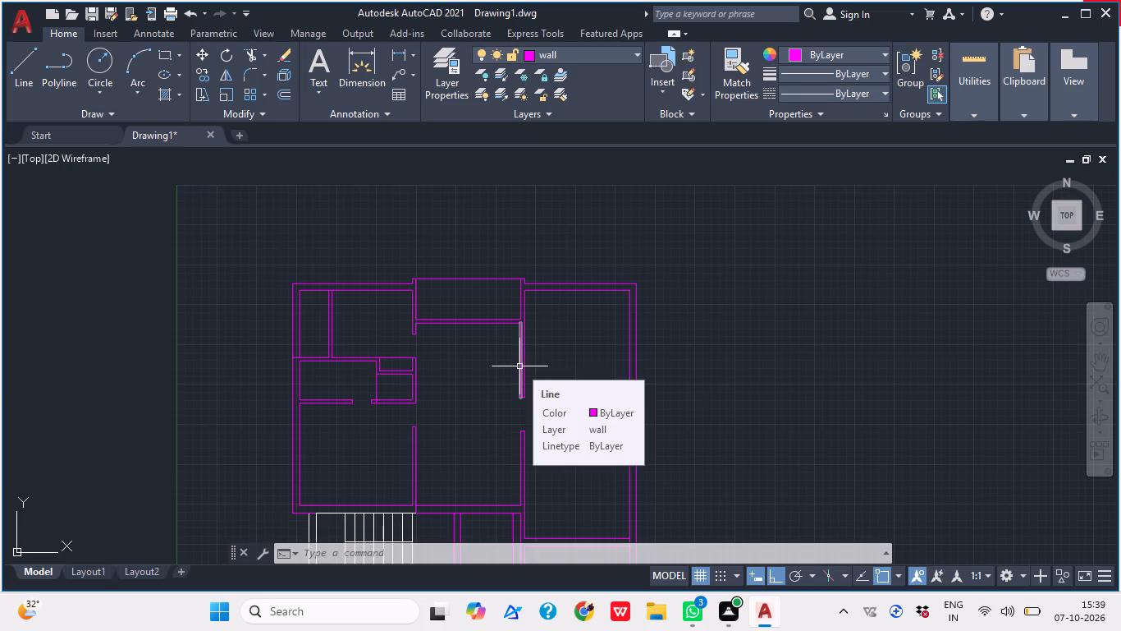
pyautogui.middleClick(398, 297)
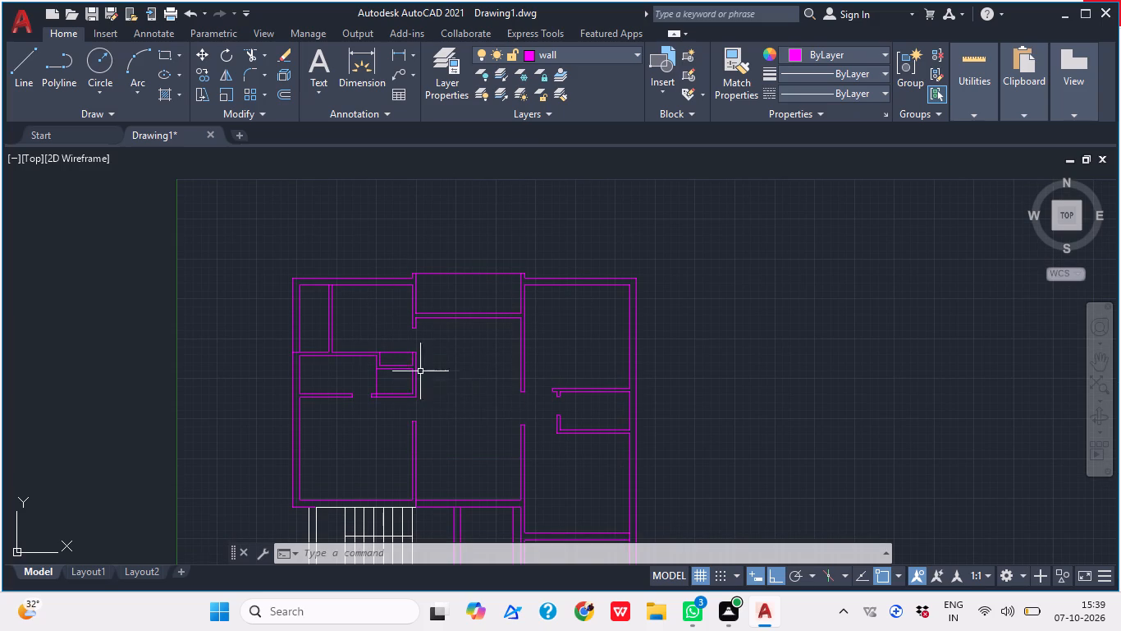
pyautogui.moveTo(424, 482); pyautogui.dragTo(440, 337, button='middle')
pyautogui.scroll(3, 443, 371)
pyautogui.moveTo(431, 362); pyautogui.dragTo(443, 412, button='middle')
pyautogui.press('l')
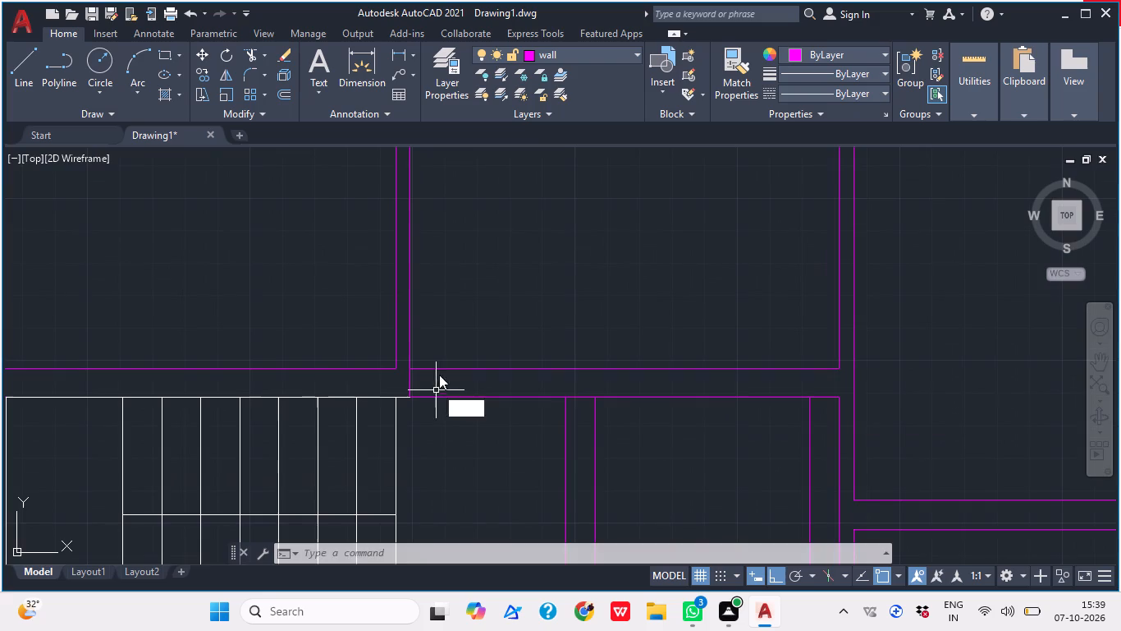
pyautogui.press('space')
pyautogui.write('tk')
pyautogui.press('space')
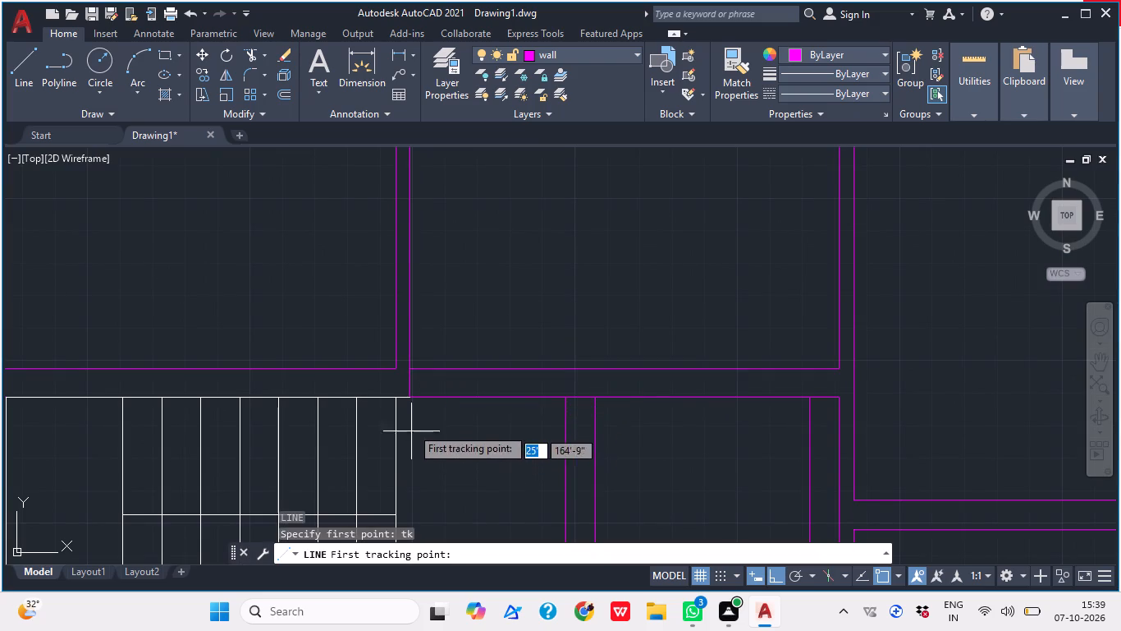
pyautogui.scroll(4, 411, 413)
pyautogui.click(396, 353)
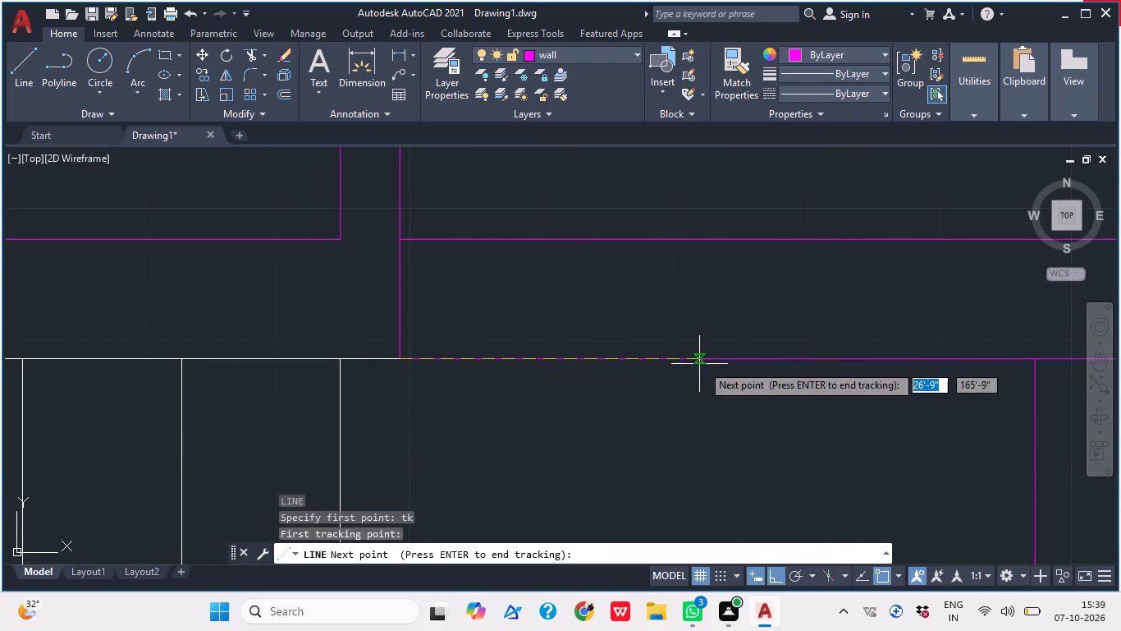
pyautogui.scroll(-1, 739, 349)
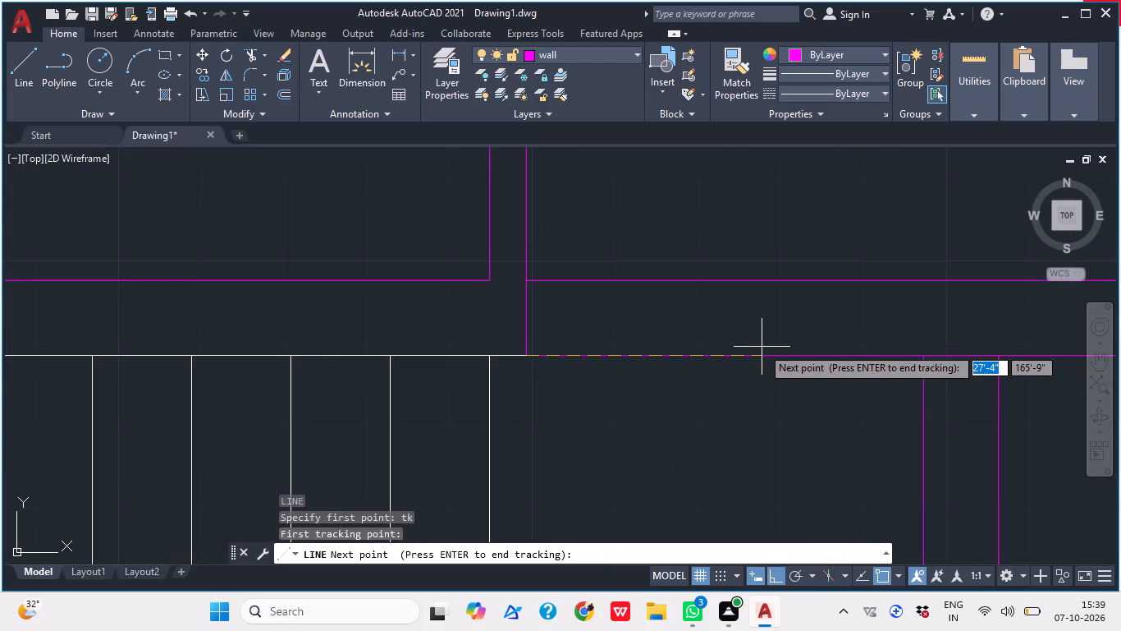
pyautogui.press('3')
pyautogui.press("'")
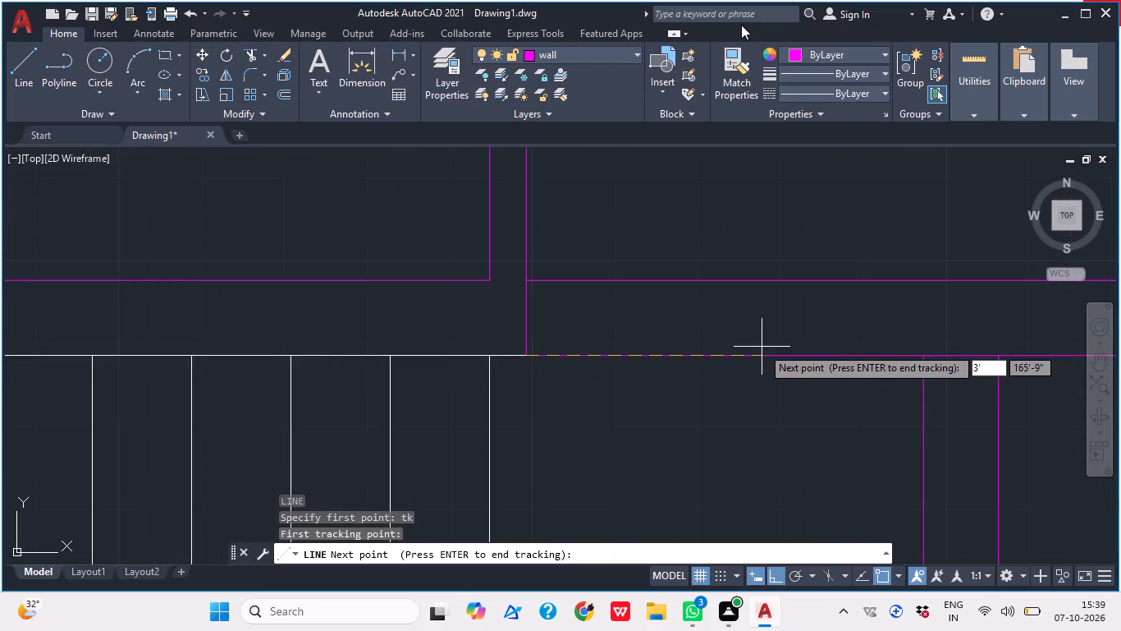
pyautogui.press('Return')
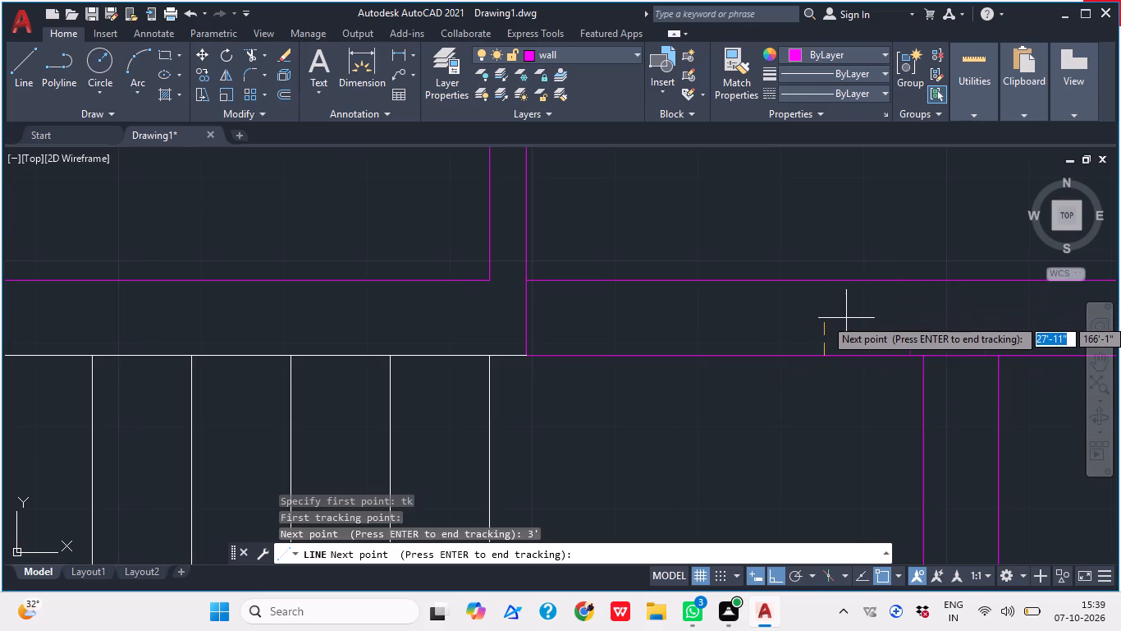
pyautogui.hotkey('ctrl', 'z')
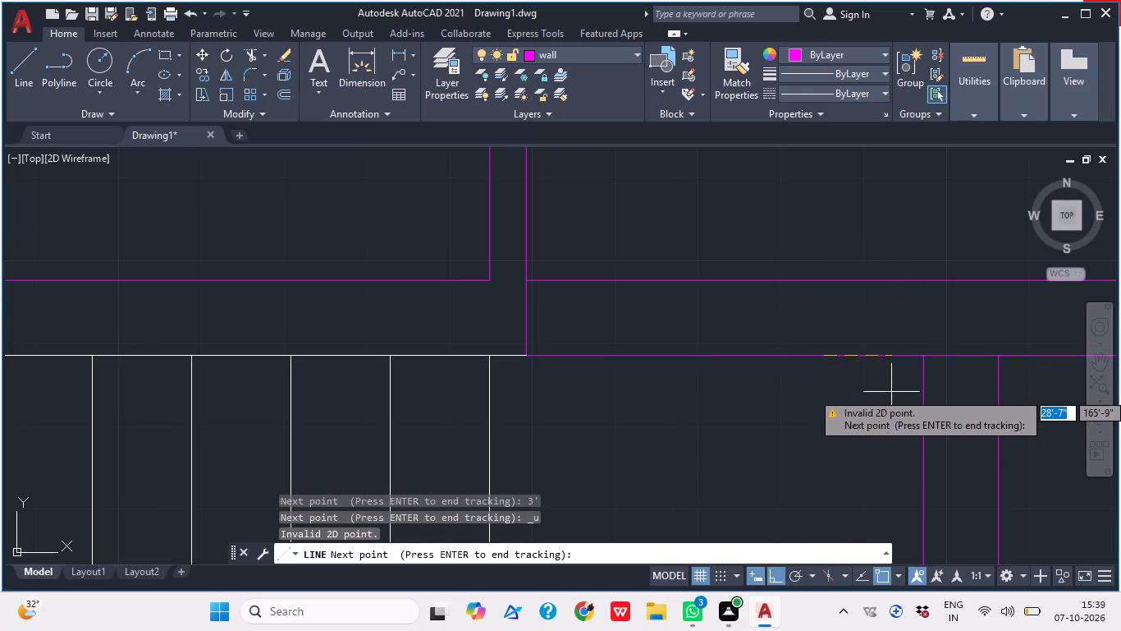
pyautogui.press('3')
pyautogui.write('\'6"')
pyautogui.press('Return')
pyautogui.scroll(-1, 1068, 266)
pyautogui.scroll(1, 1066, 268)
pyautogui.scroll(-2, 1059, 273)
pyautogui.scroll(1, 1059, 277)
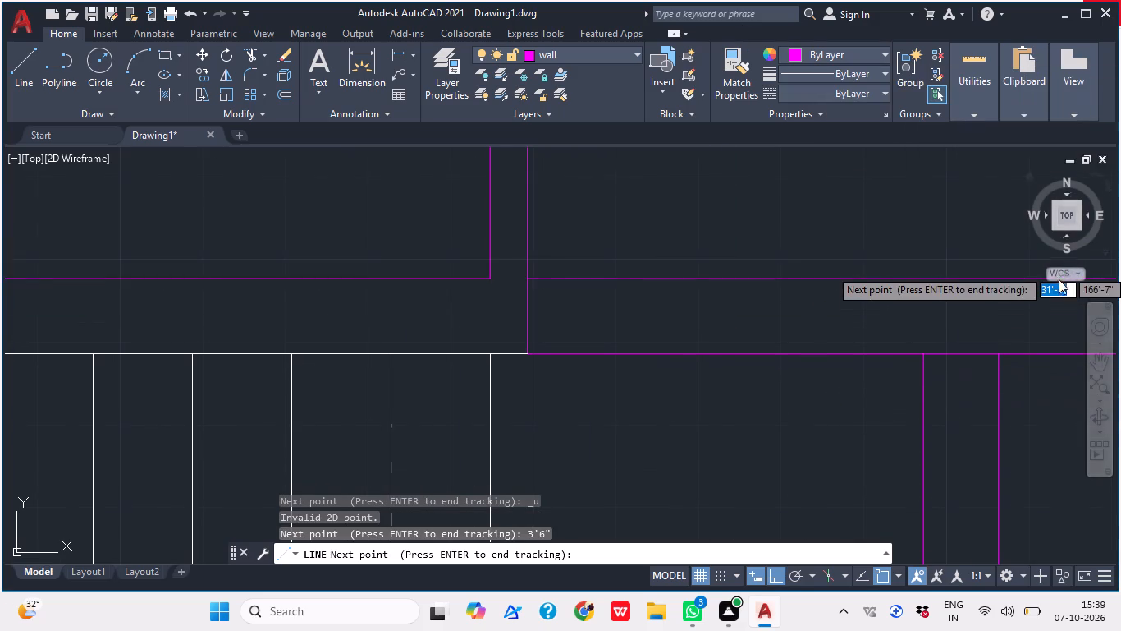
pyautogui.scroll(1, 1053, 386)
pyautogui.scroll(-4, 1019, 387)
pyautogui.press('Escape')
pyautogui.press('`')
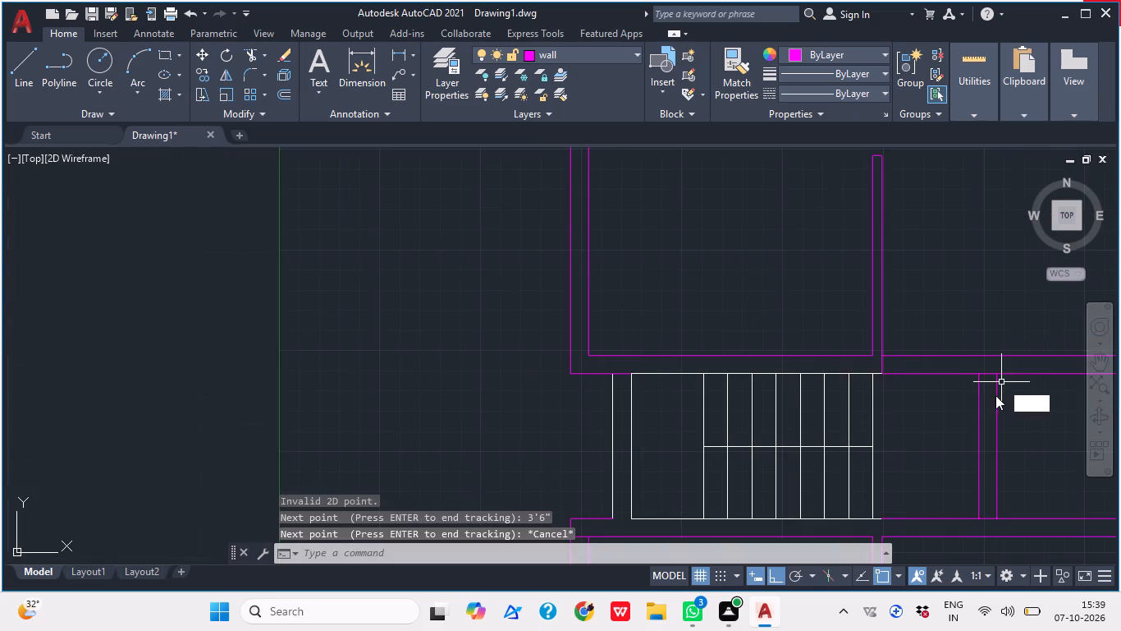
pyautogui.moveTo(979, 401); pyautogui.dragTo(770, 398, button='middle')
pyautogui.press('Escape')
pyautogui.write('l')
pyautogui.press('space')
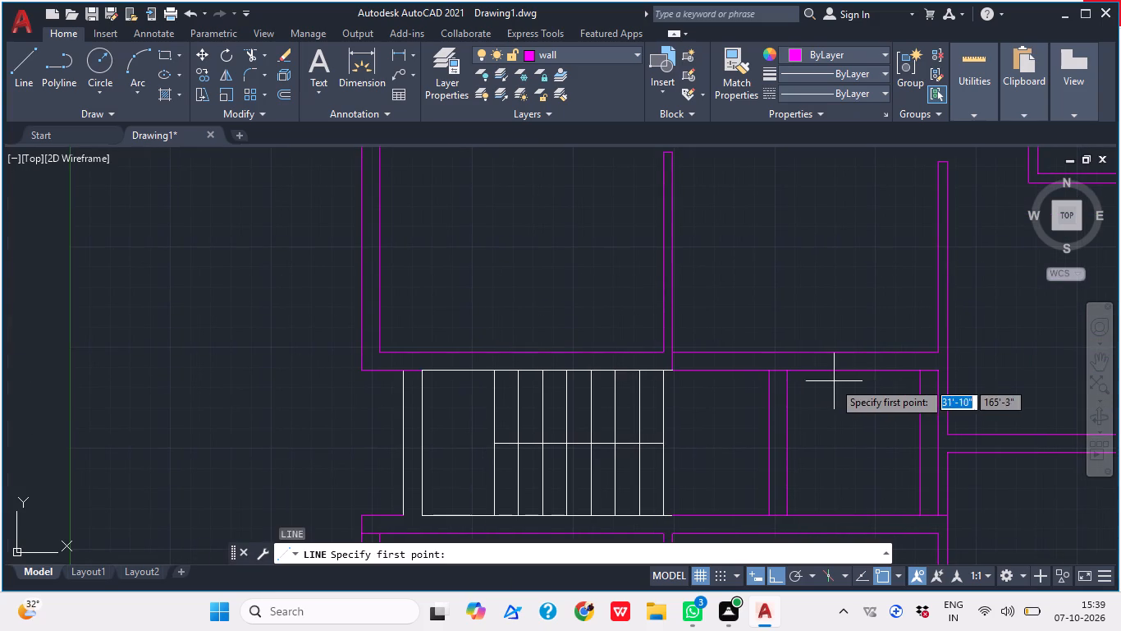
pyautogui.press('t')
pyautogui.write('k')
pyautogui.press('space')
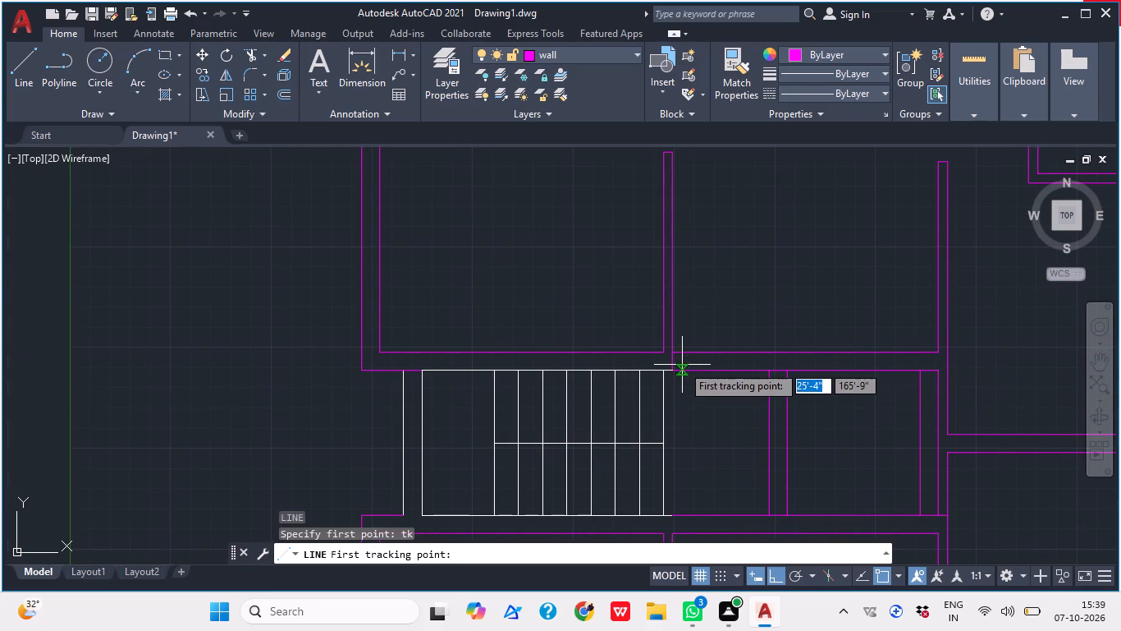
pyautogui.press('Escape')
# Draw a 9" jamb line across the wall above the stair passage, tracked 3'6" from the wall corner beside the stairs.
pyautogui.press('l')
pyautogui.press('space')
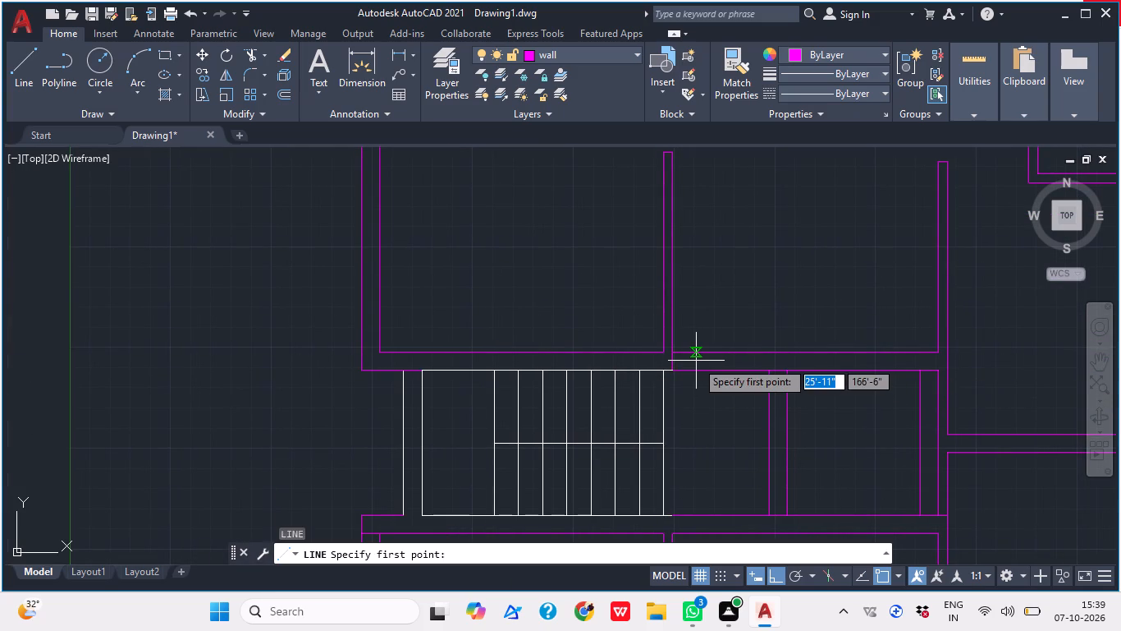
pyautogui.write('tk')
pyautogui.press('space')
pyautogui.scroll(3, 684, 376)
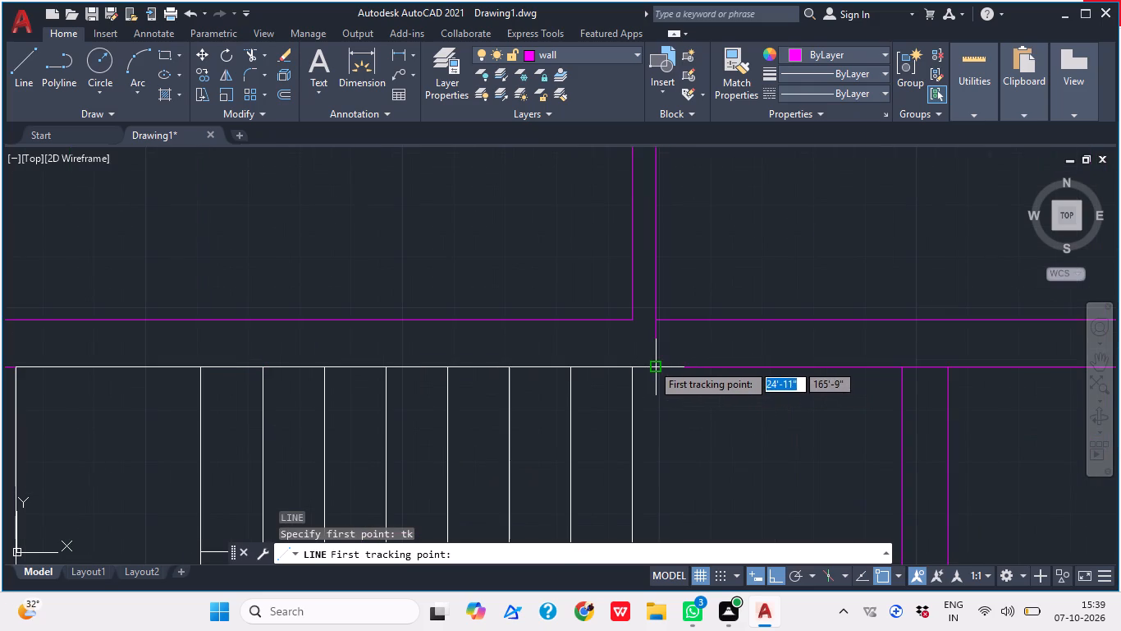
pyautogui.click(656, 364)
pyautogui.write('3\'6"')
pyautogui.press('Return')
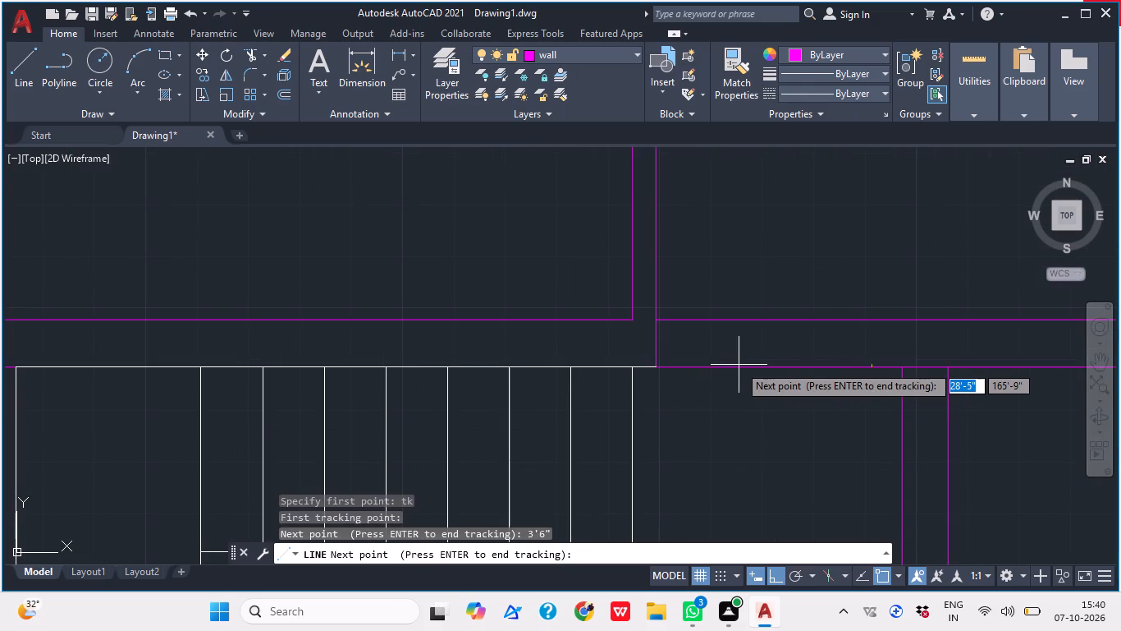
pyautogui.press('Return')
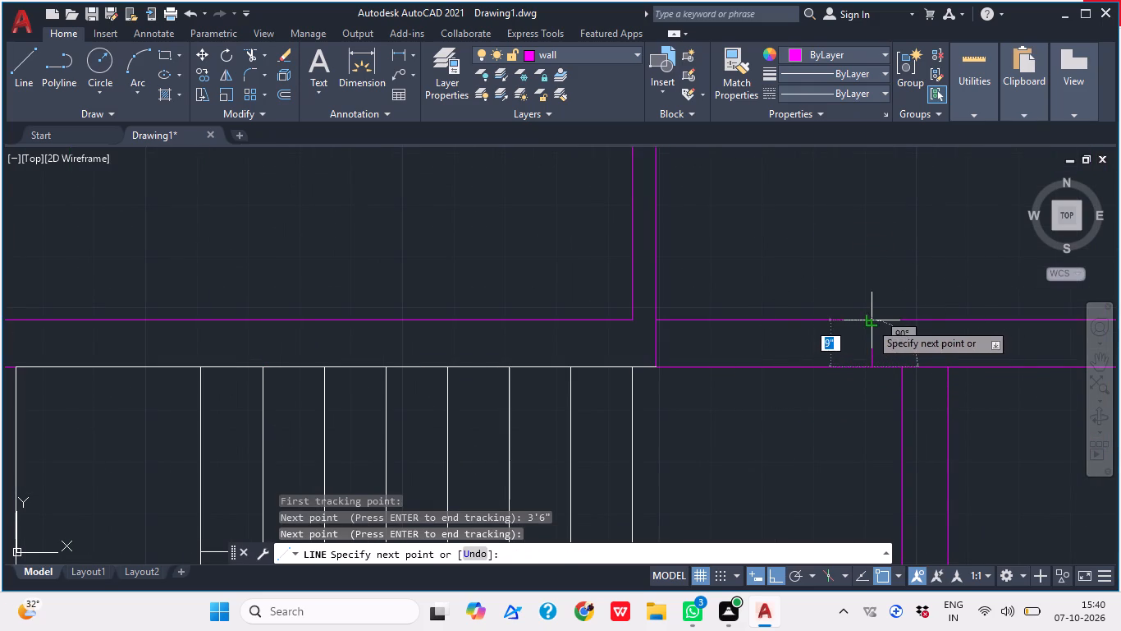
pyautogui.click(870, 322)
pyautogui.press('Escape')
# Trim both lines of the upper passage wall between the stair-side wall corner and the jamb line to open the doorway.
pyautogui.write('tr')
pyautogui.press('space')
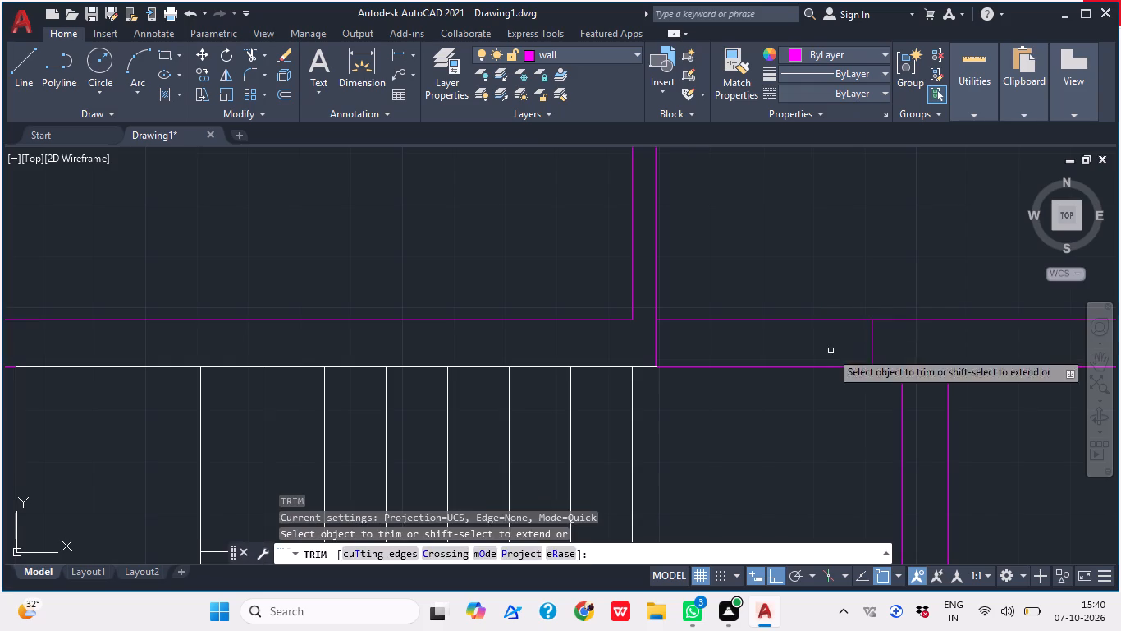
pyautogui.click(795, 389)
pyautogui.click(767, 299)
pyautogui.scroll(-4, 795, 273)
pyautogui.moveTo(801, 318); pyautogui.dragTo(767, 311, button='middle')
pyautogui.press('Escape')
# Copy the 9" jamb line straight down onto the wall below the stair passage.
pyautogui.scroll(4, 779, 280)
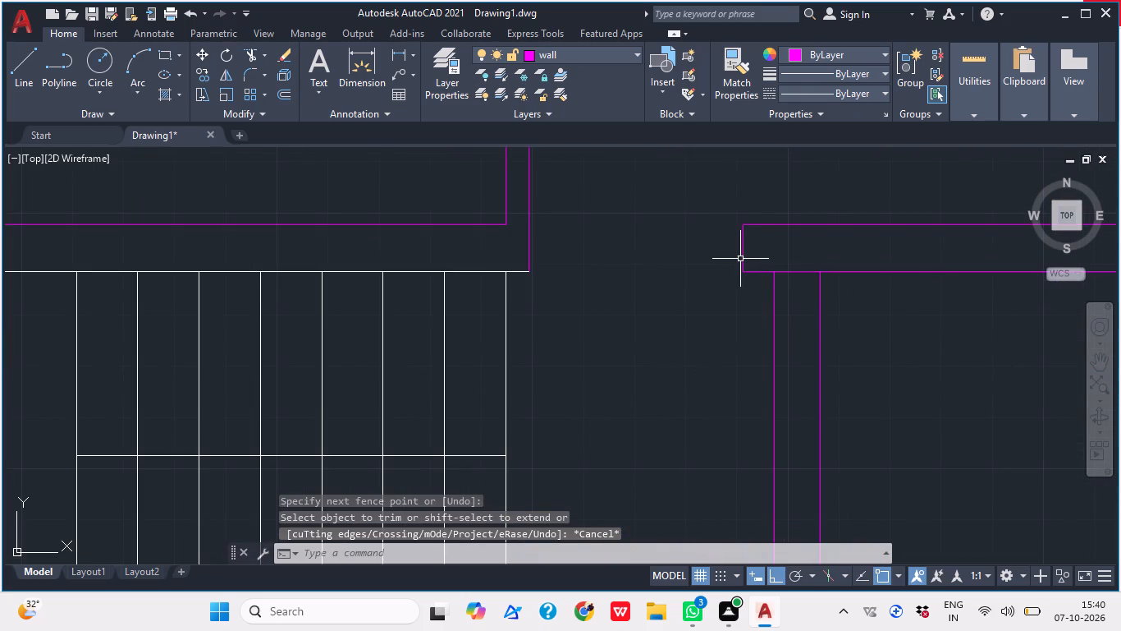
pyautogui.click(745, 256)
pyautogui.press('c')
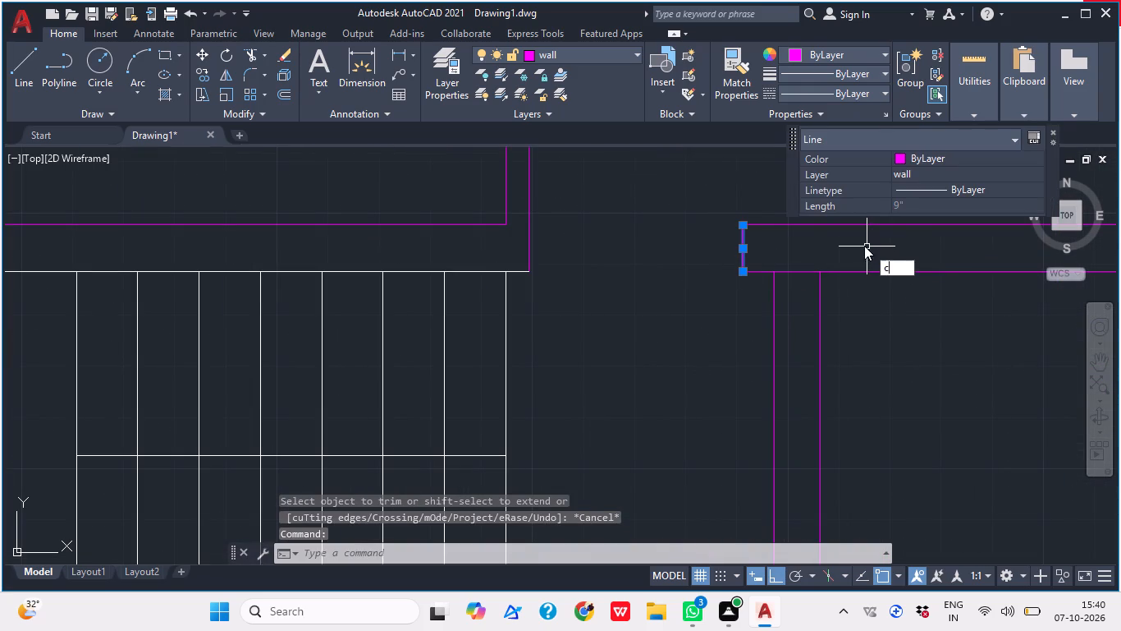
pyautogui.press('o')
pyautogui.press('space')
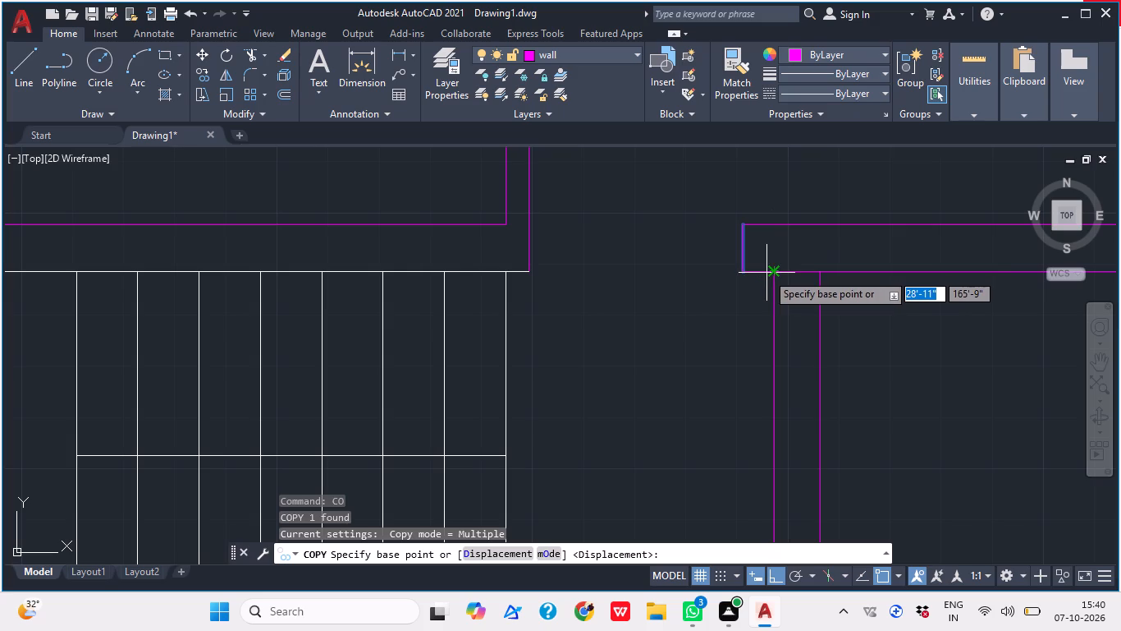
pyautogui.click(770, 272)
pyautogui.scroll(-6, 776, 255)
pyautogui.scroll(1, 781, 321)
pyautogui.scroll(-1, 781, 320)
pyautogui.scroll(2, 780, 315)
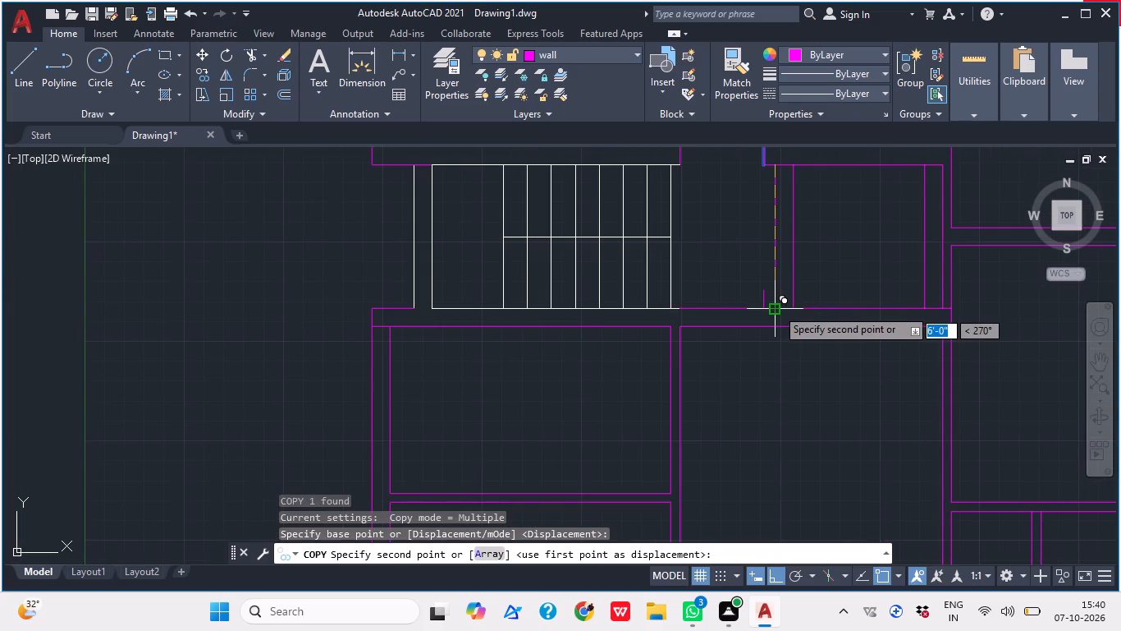
pyautogui.click(777, 329)
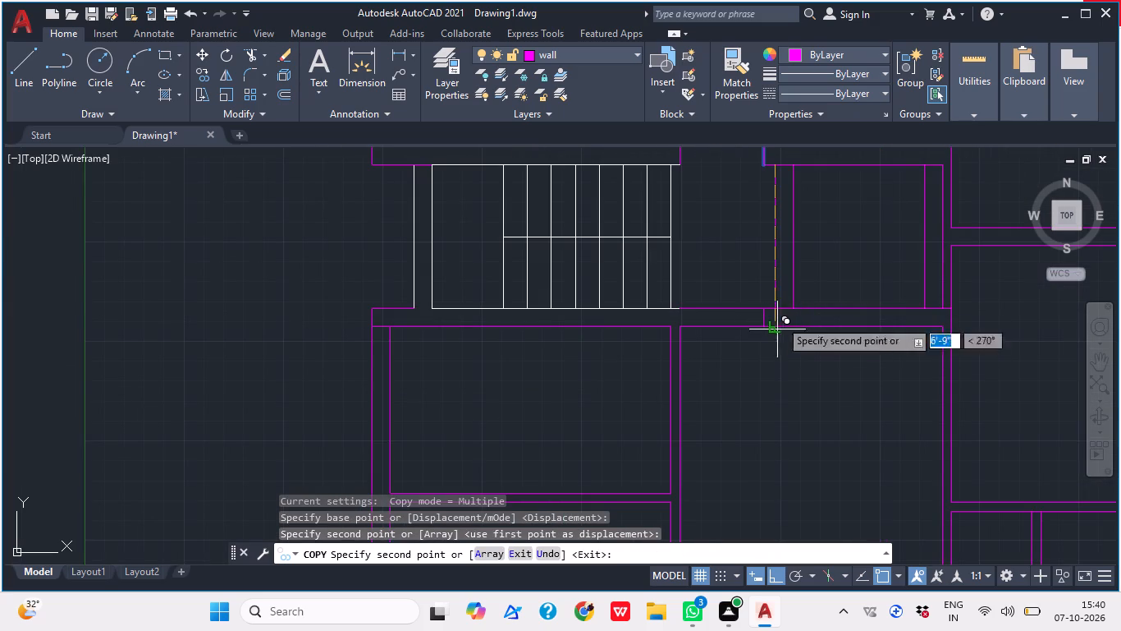
pyautogui.press('Escape')
# Trim both lines of the lower passage wall between the stair-side partition and the copied jamb line.
pyautogui.write('tr')
pyautogui.press('space')
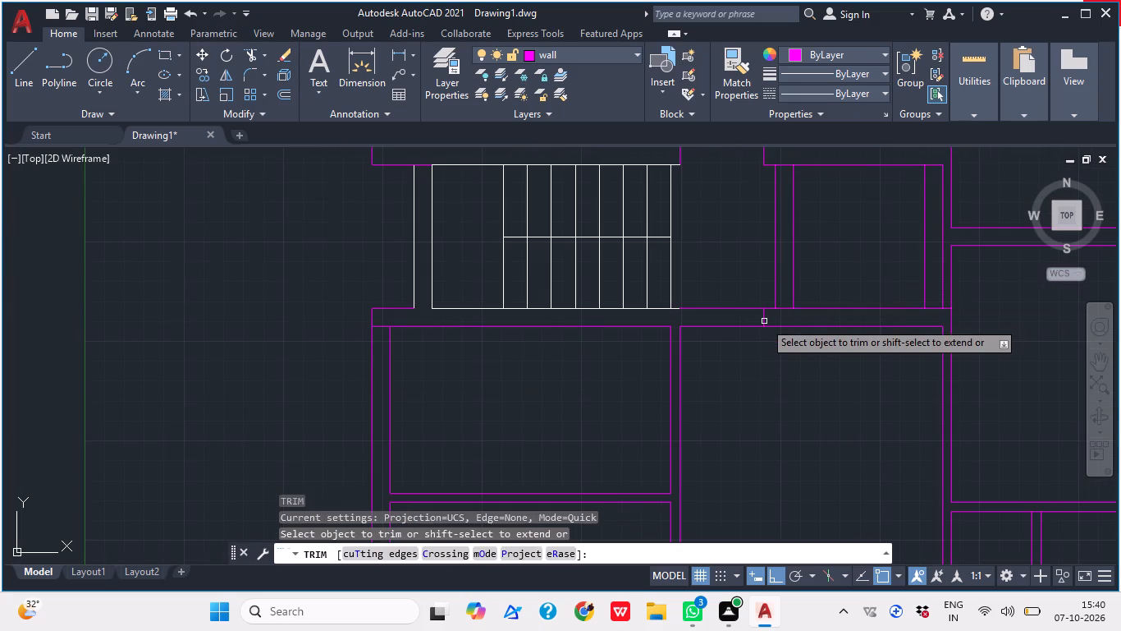
pyautogui.click(737, 334)
pyautogui.click(727, 299)
pyautogui.press('Escape')
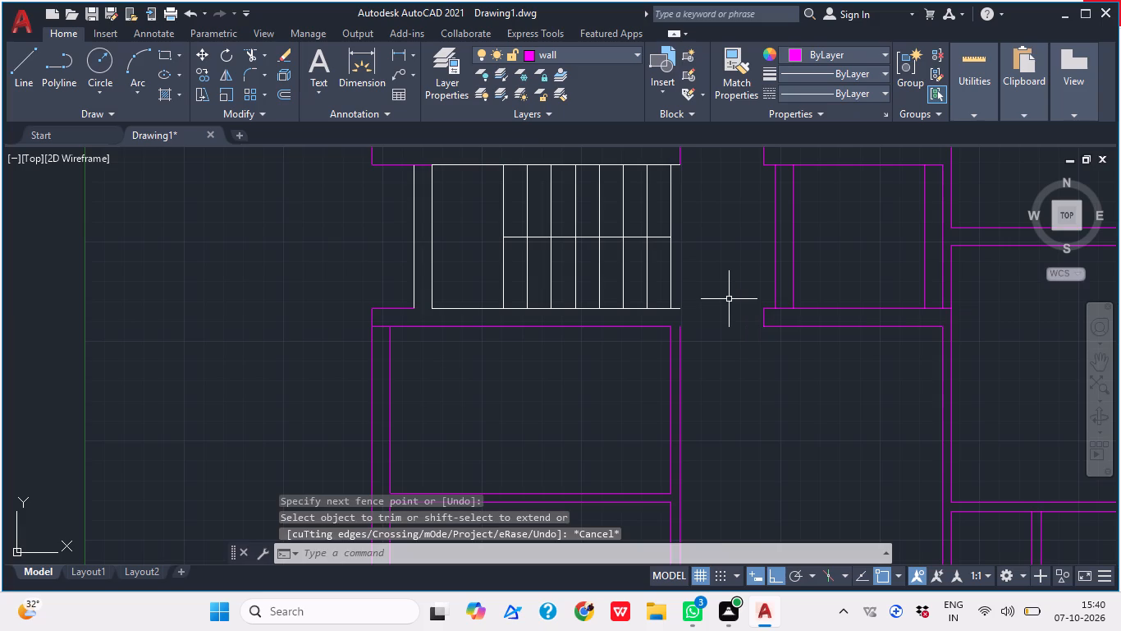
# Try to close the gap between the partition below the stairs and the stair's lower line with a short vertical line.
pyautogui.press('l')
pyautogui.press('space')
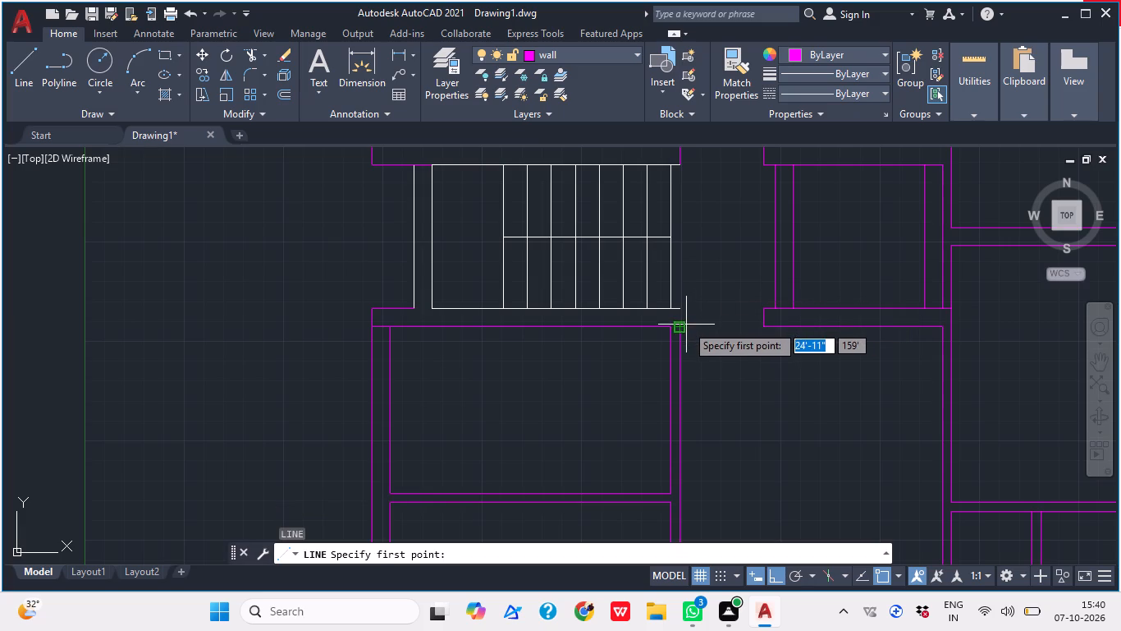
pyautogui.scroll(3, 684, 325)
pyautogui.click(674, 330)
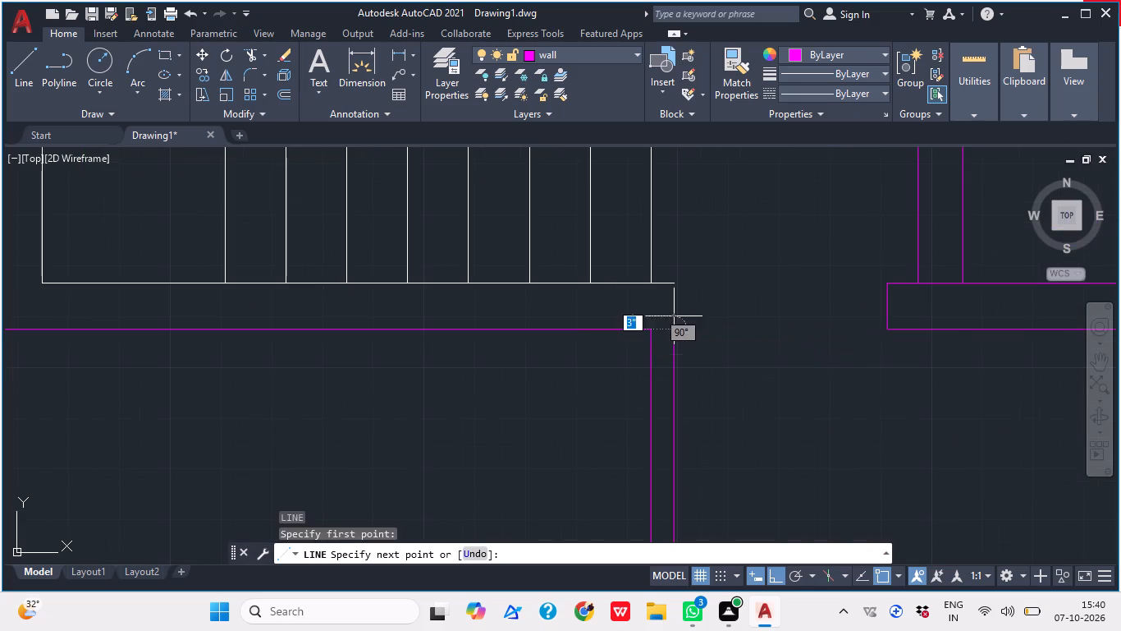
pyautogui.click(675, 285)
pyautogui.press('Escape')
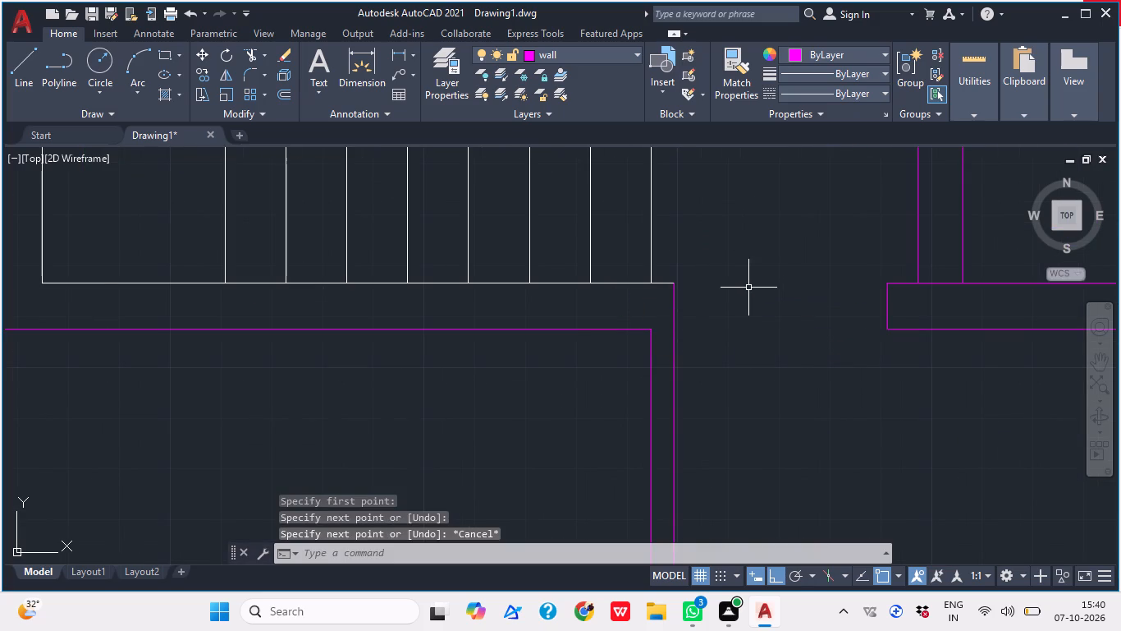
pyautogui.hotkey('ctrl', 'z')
# Extend the passage-side line of the partition below the stairs up to the stair's lower line.
pyautogui.write('ex')
pyautogui.press('space')
pyautogui.click(679, 337)
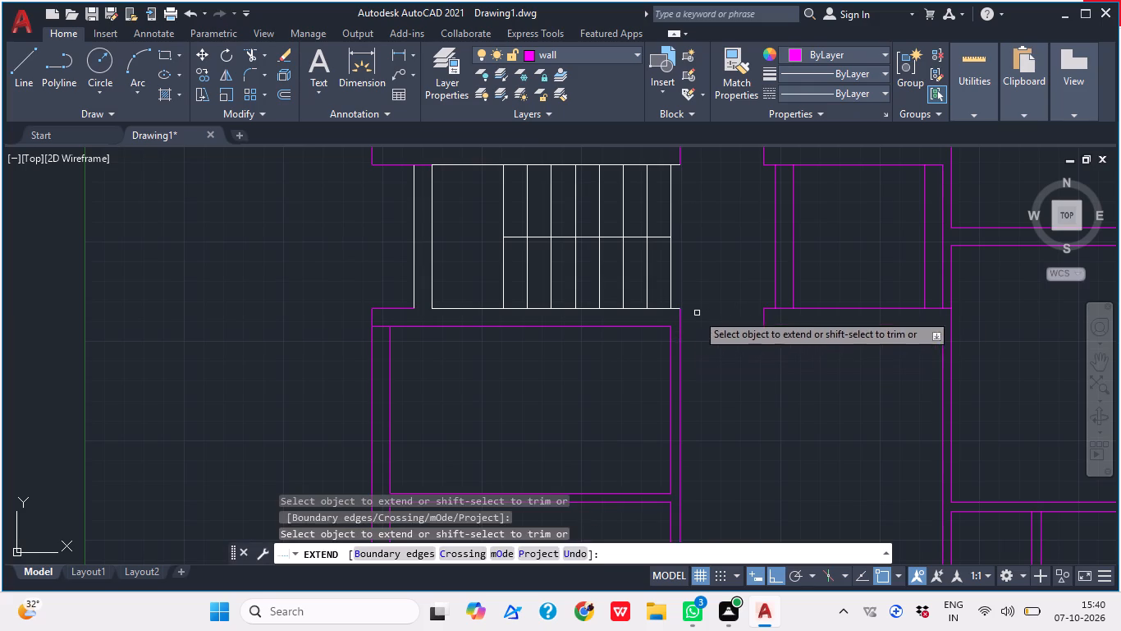
pyautogui.press('Escape')
# Draw a 5" jamb line across the horizontal wall above the small lower-right room, tracked 6" from its corner with the vertical passage wall.
pyautogui.scroll(-1, 763, 342)
pyautogui.moveTo(756, 348); pyautogui.dragTo(706, 372, button='middle')
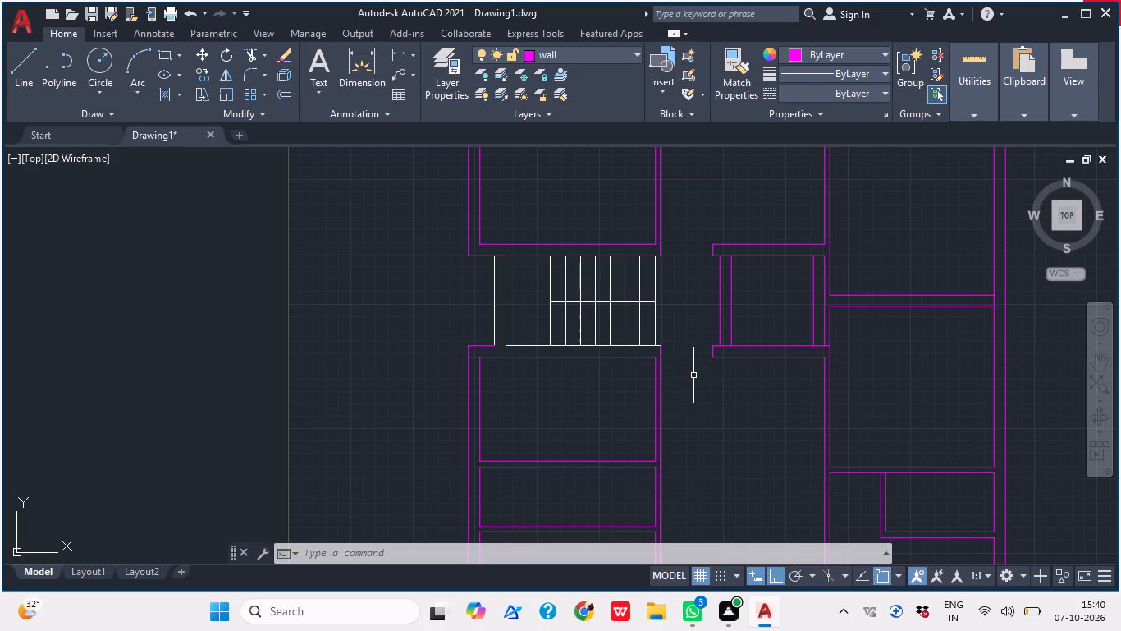
pyautogui.scroll(-1, 677, 375)
pyautogui.moveTo(653, 383); pyautogui.dragTo(545, 361, button='middle')
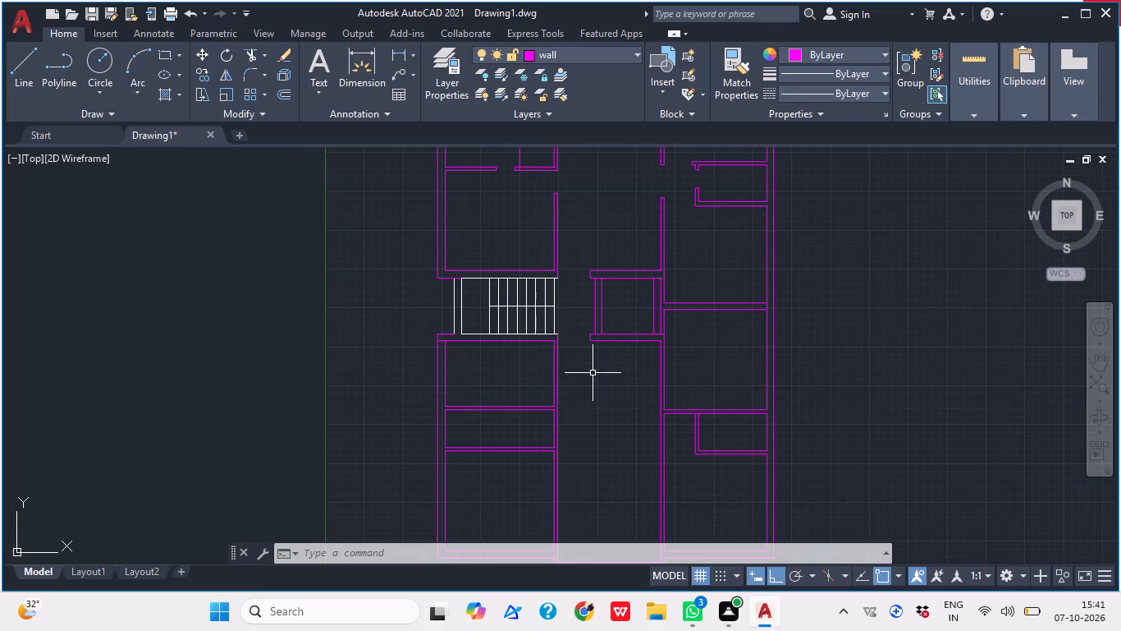
pyautogui.scroll(-2, 597, 368)
pyautogui.moveTo(608, 371); pyautogui.dragTo(580, 335, button='middle')
pyautogui.scroll(3, 593, 365)
pyautogui.moveTo(610, 327); pyautogui.dragTo(556, 324, button='middle')
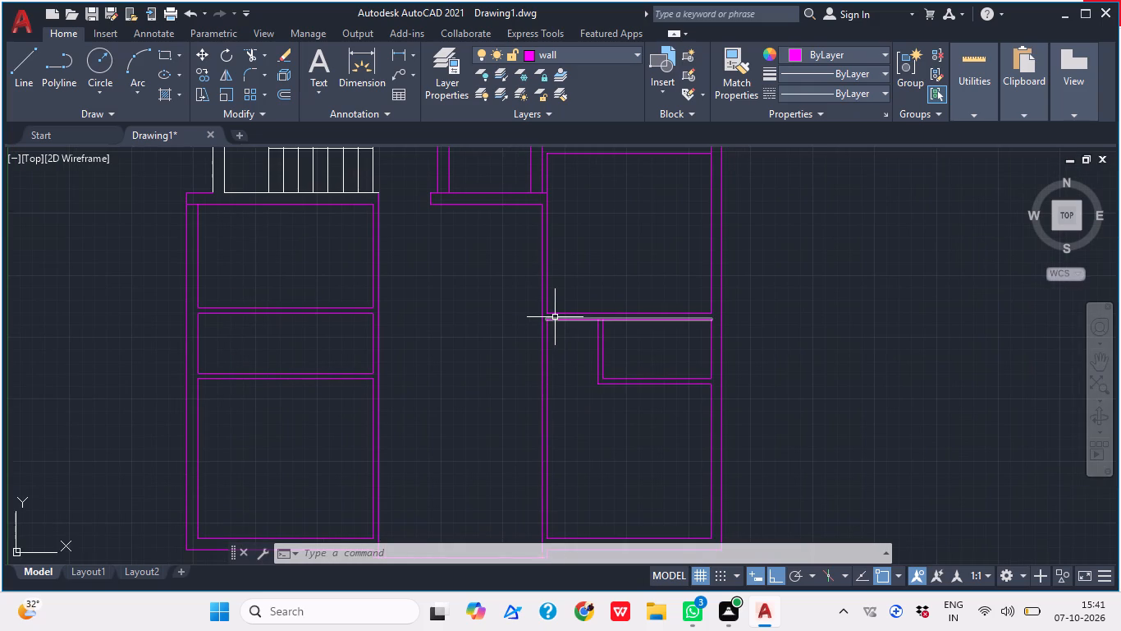
pyautogui.moveTo(593, 340); pyautogui.dragTo(551, 336, button='middle')
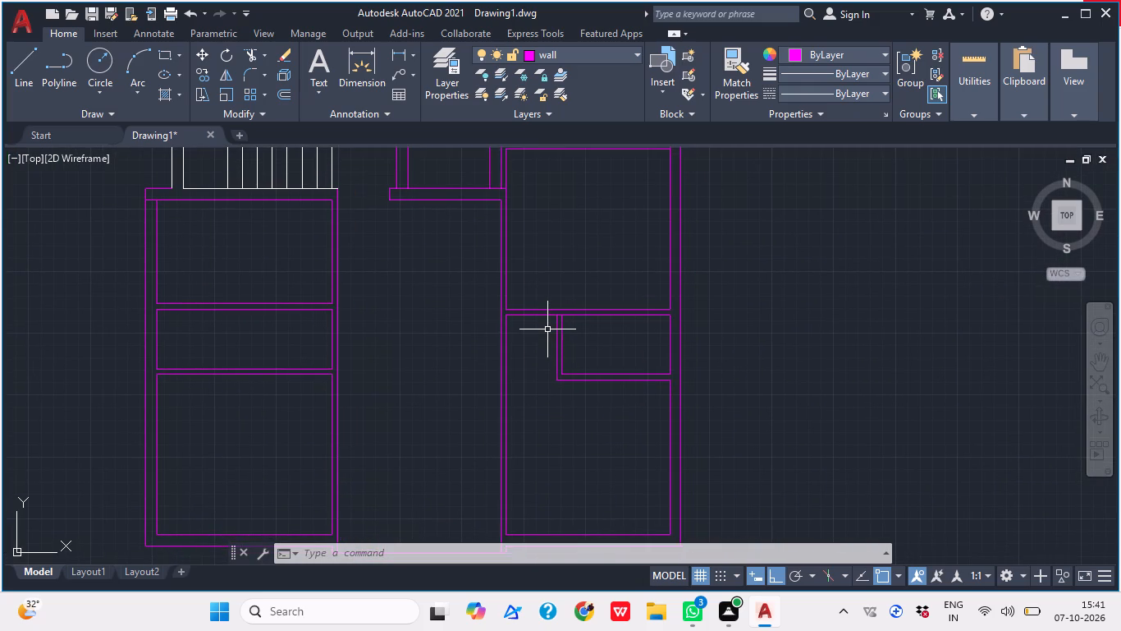
pyautogui.scroll(2, 527, 297)
pyautogui.moveTo(533, 315); pyautogui.dragTo(562, 328, button='middle')
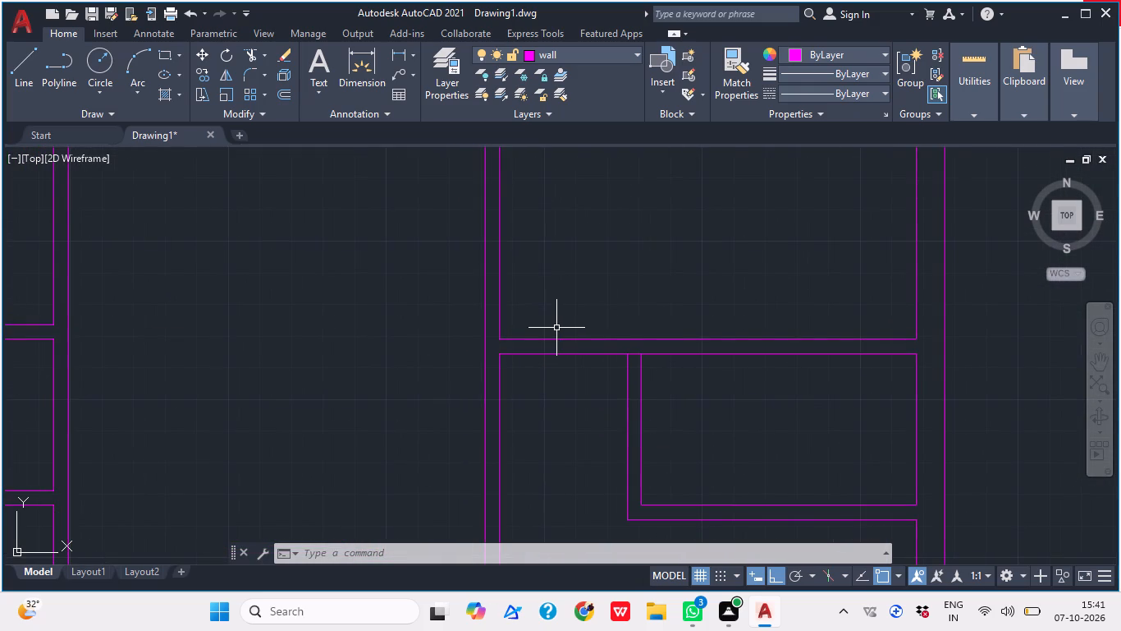
pyautogui.write('l tk')
pyautogui.press('space')
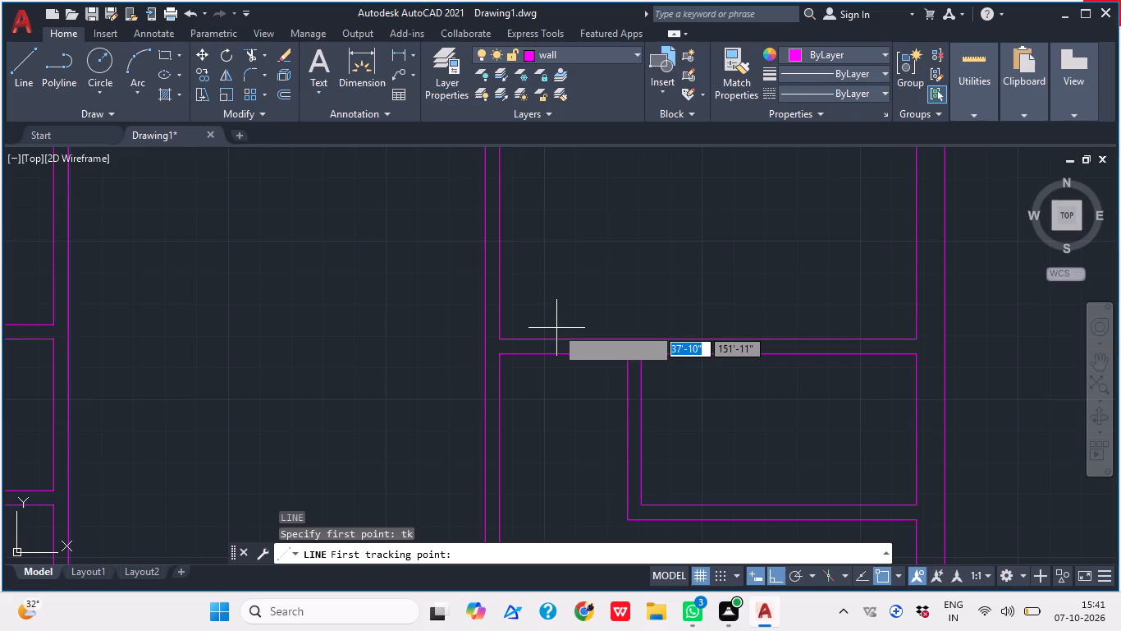
pyautogui.scroll(2, 510, 339)
pyautogui.click(483, 340)
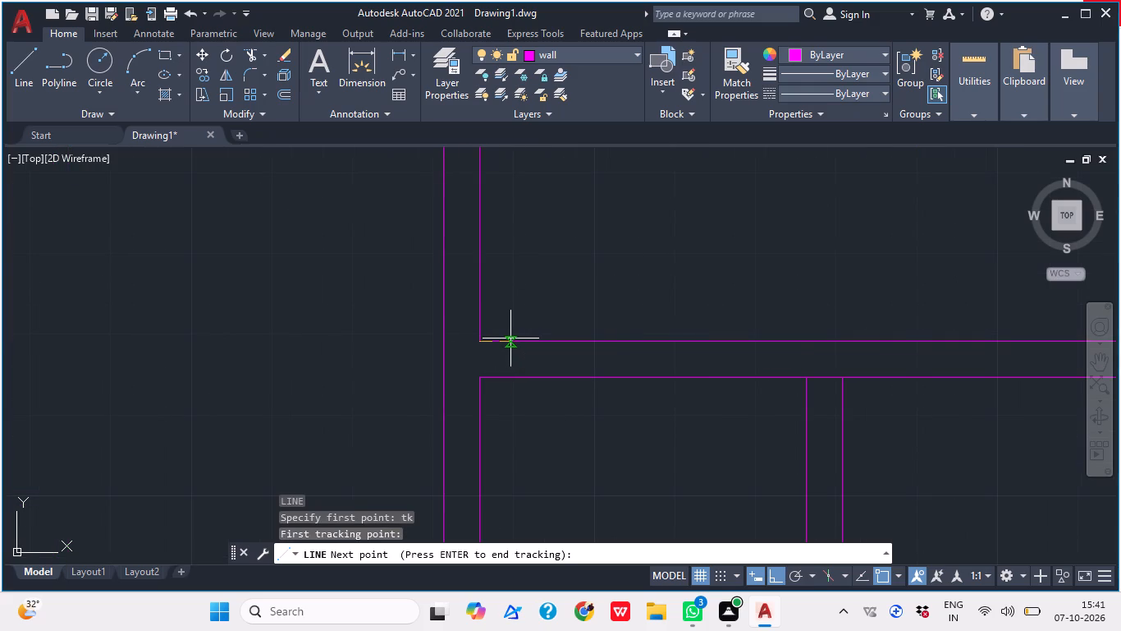
pyautogui.write('6"')
pyautogui.press('Return')
pyautogui.press('Return')
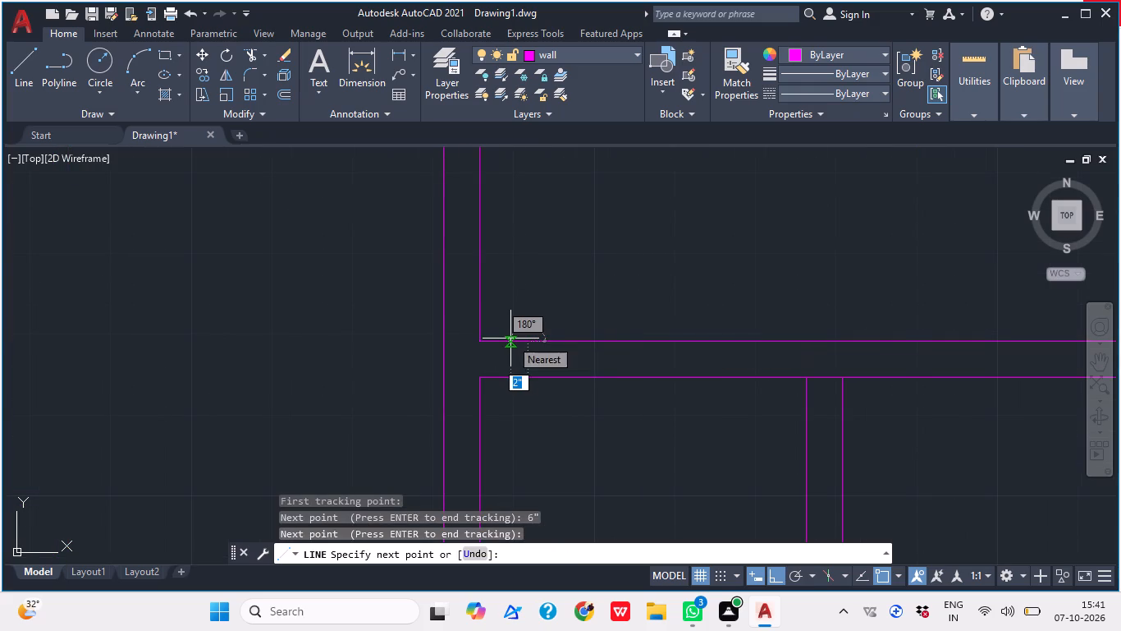
pyautogui.click(528, 379)
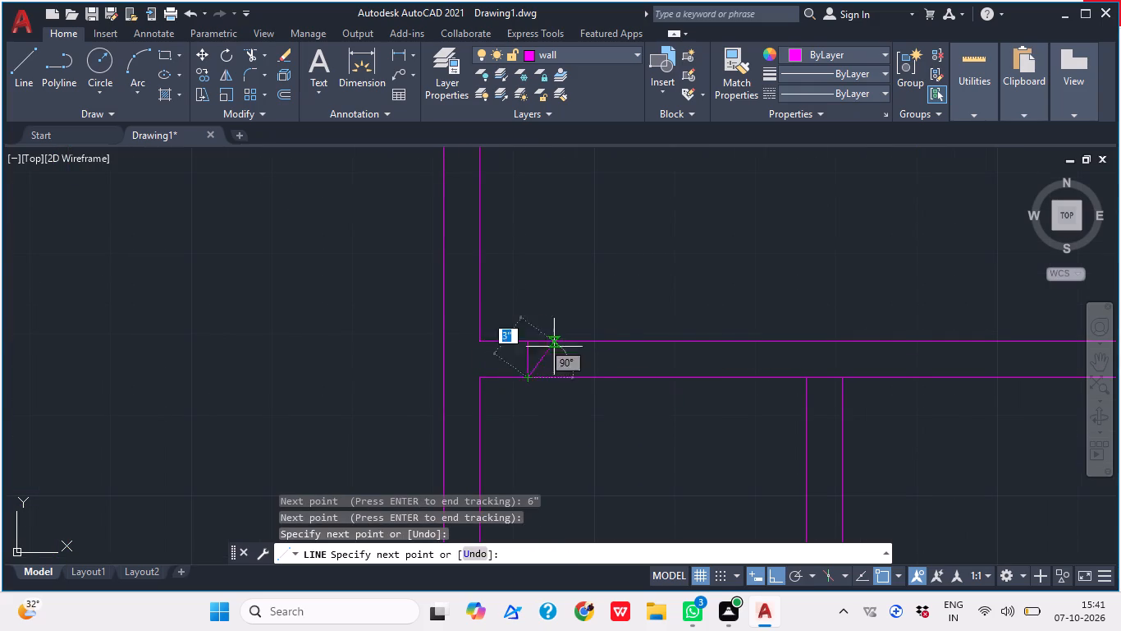
pyautogui.press('Escape')
# Offset the new jamb line 3' along the horizontal wall towards the small room.
pyautogui.write('o')
pyautogui.press('space')
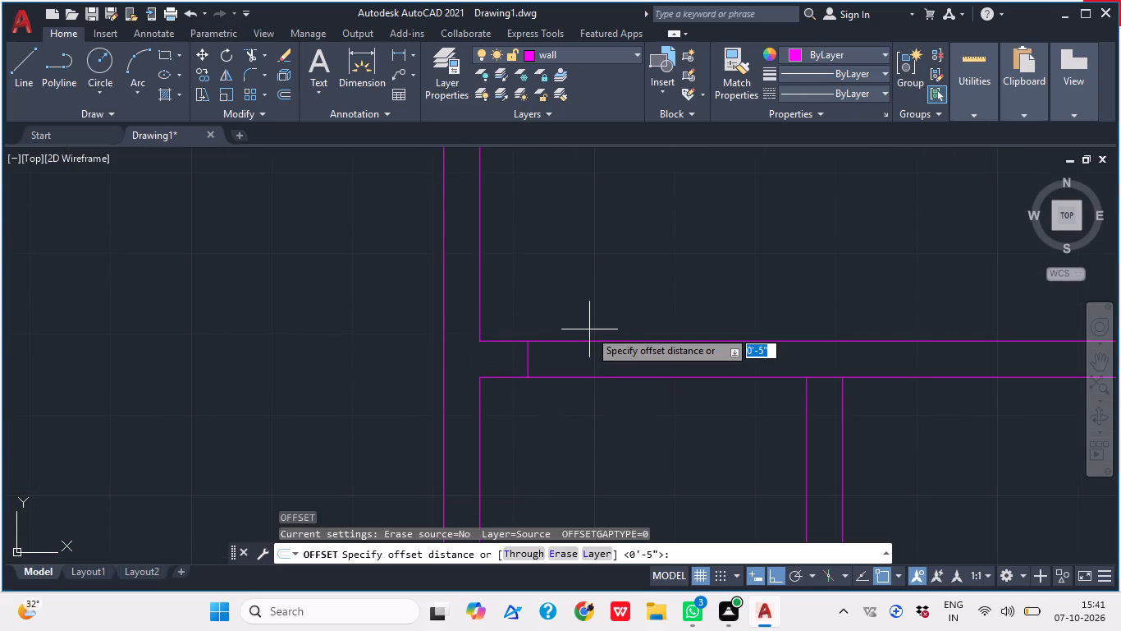
pyautogui.write("3'")
pyautogui.press('Return')
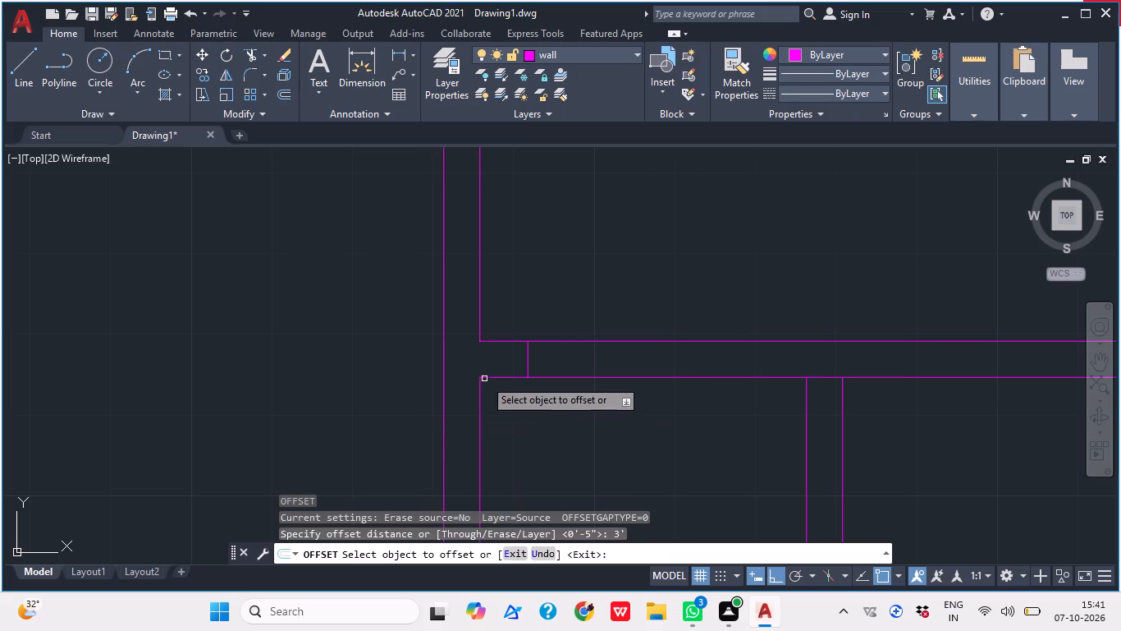
pyautogui.click(527, 360)
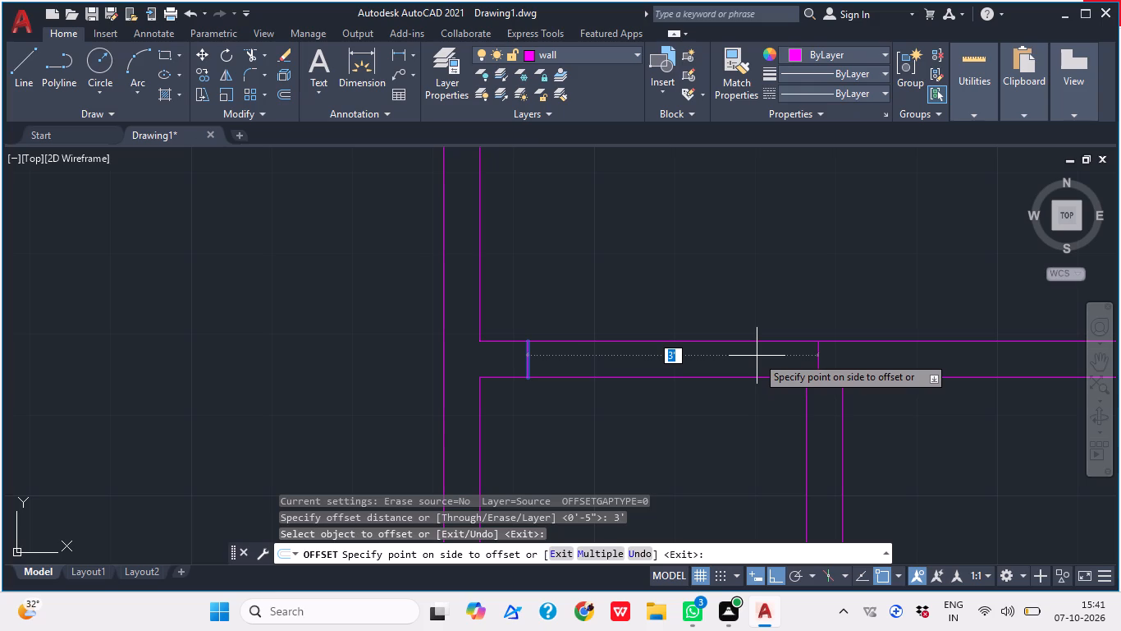
pyautogui.moveTo(744, 357); pyautogui.dragTo(684, 329, button='middle')
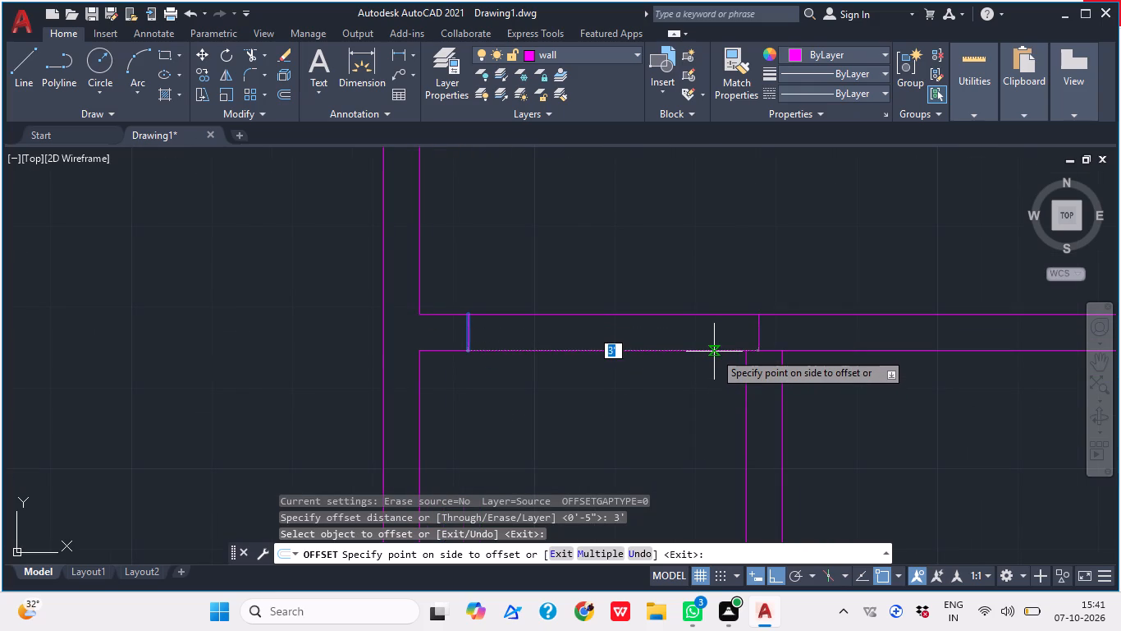
pyautogui.click(684, 352)
pyautogui.press('Escape')
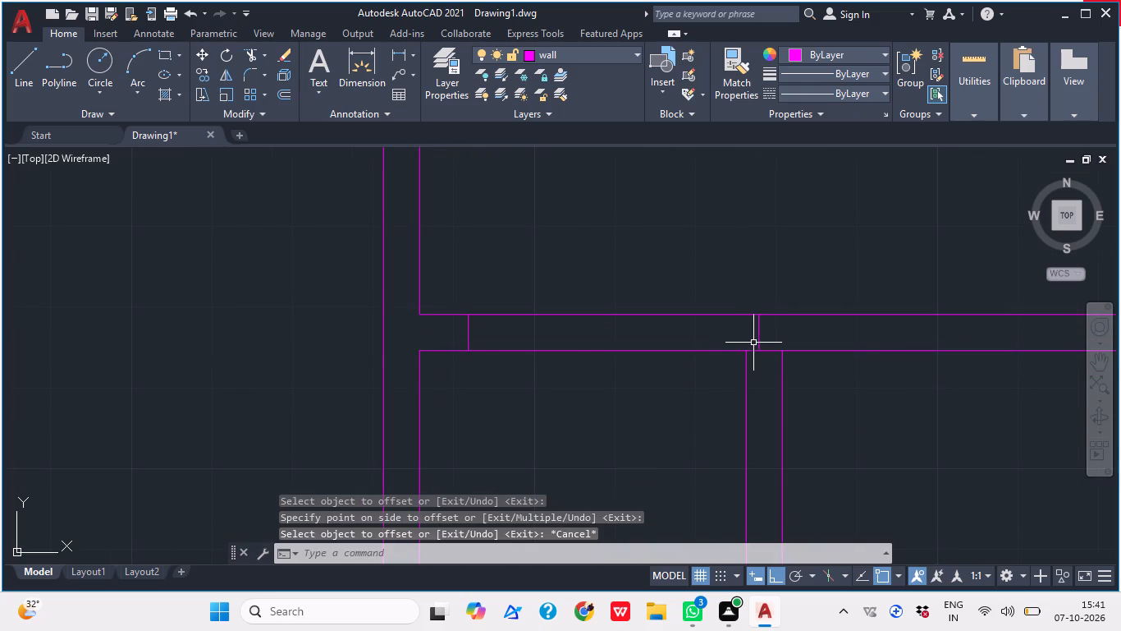
# Move the offset jamb line so it lines up with the outer face of the small room's side wall.
pyautogui.click(760, 332)
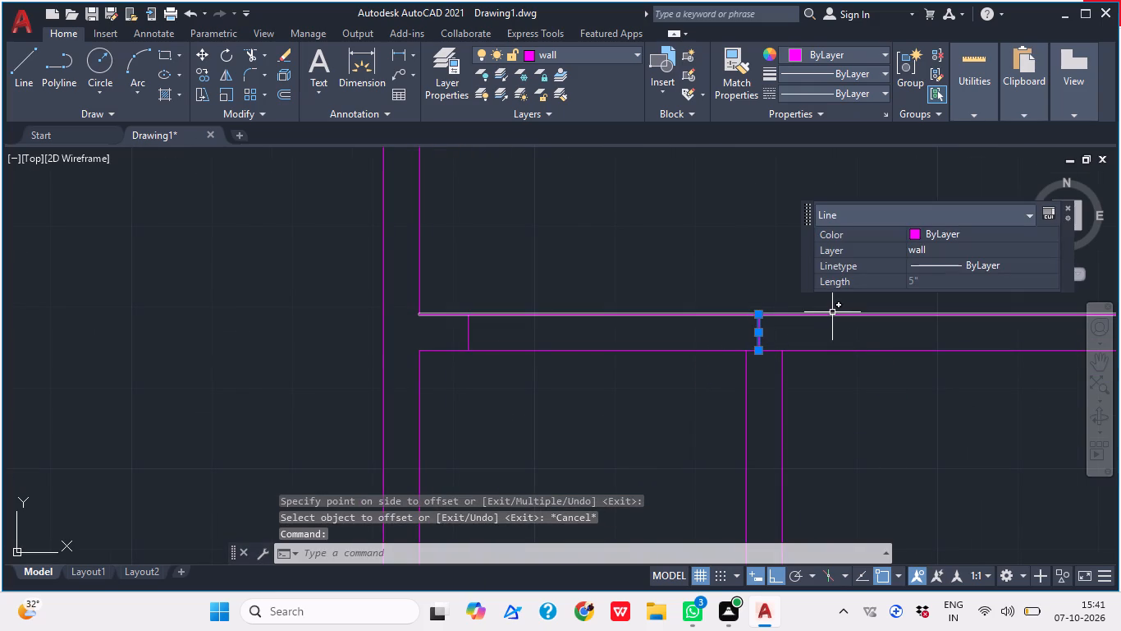
pyautogui.press('m')
pyautogui.press('space')
pyautogui.click(758, 351)
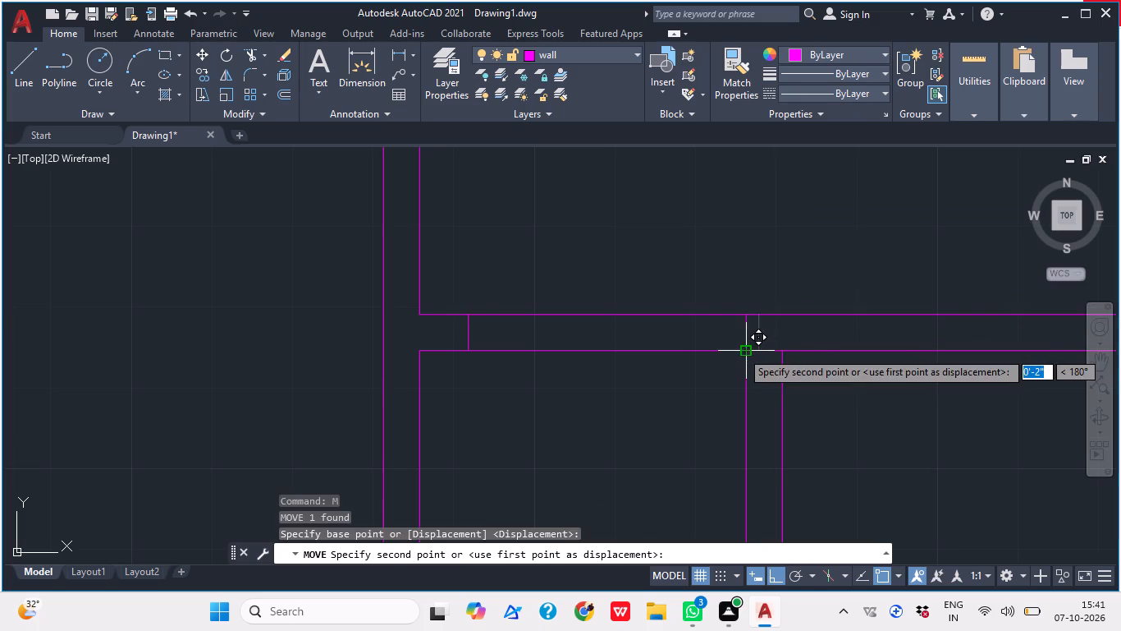
pyautogui.click(741, 351)
pyautogui.press('Escape')
# Trim both lines of the horizontal wall between the two jamb lines to open the doorway beside the small room.
pyautogui.press('t')
pyautogui.write('r')
pyautogui.press('space')
pyautogui.moveTo(670, 371); pyautogui.dragTo(675, 359)
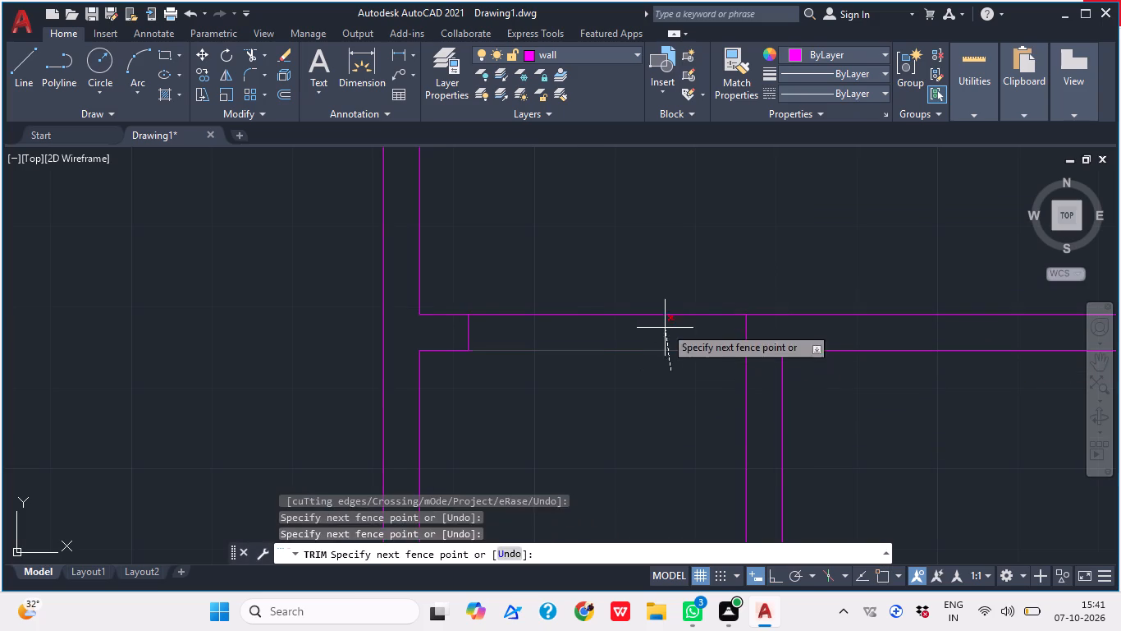
pyautogui.click(633, 295)
pyautogui.press('Escape')
# Extend the lower line of the short wall stub across the vertical passage wall to form a jamb line.
pyautogui.scroll(-2, 679, 282)
pyautogui.scroll(2, 669, 316)
pyautogui.scroll(-1, 669, 316)
pyautogui.moveTo(648, 314); pyautogui.dragTo(629, 300, button='middle')
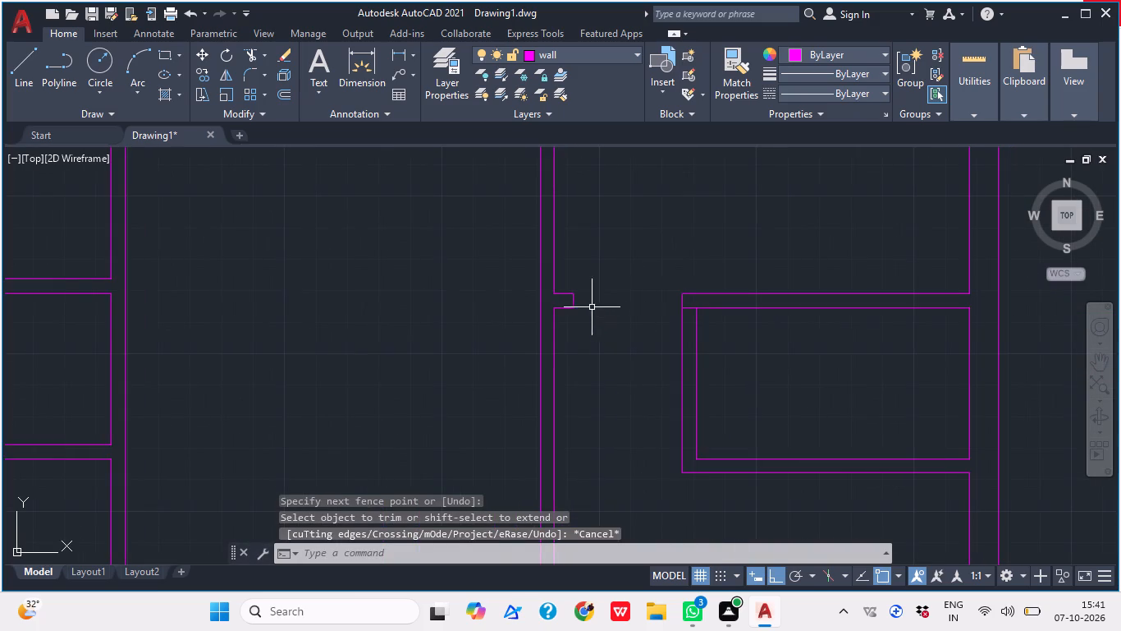
pyautogui.moveTo(657, 321); pyautogui.dragTo(652, 283, button='middle')
pyautogui.scroll(-1, 646, 279)
pyautogui.scroll(1, 638, 384)
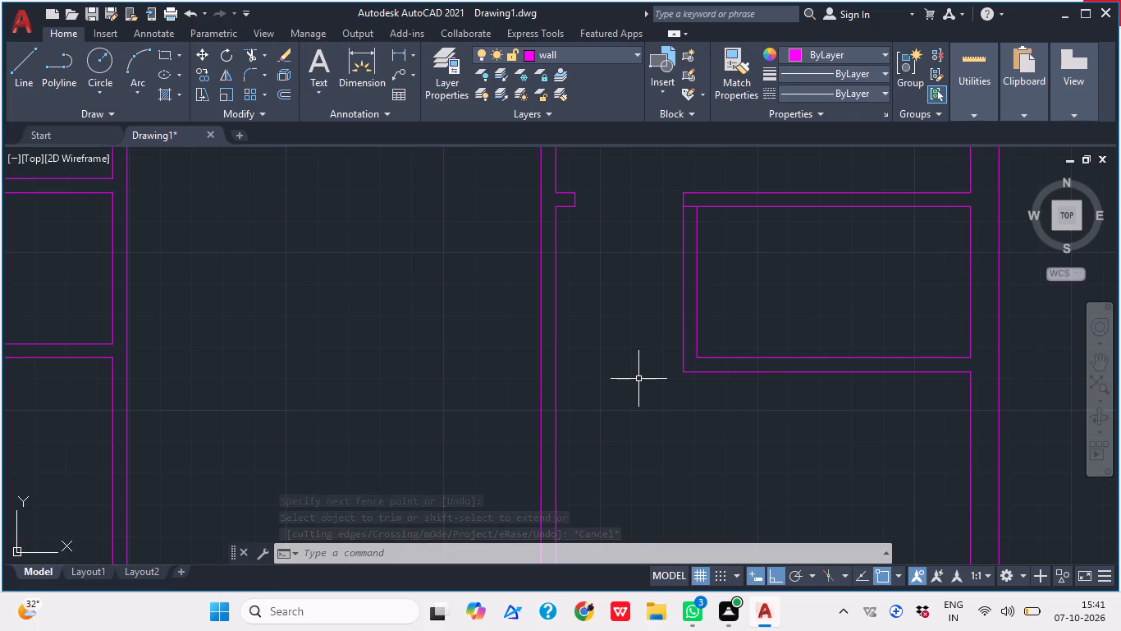
pyautogui.moveTo(675, 411); pyautogui.dragTo(647, 407, button='middle')
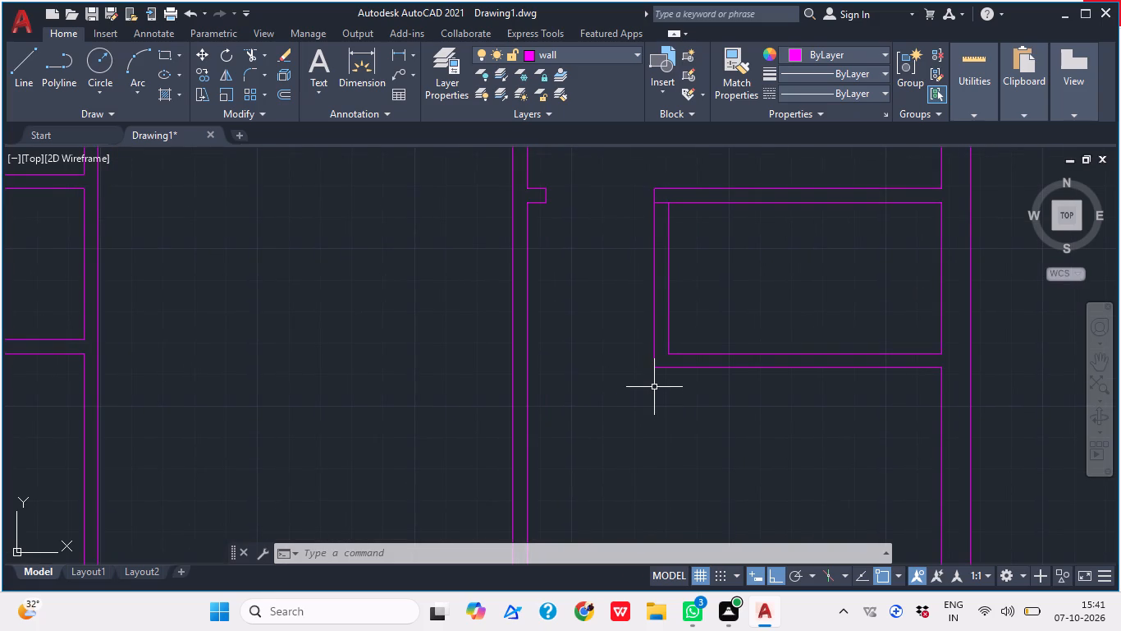
pyautogui.scroll(-1, 648, 382)
pyautogui.moveTo(616, 364); pyautogui.dragTo(583, 348, button='middle')
pyautogui.middleClick(609, 329)
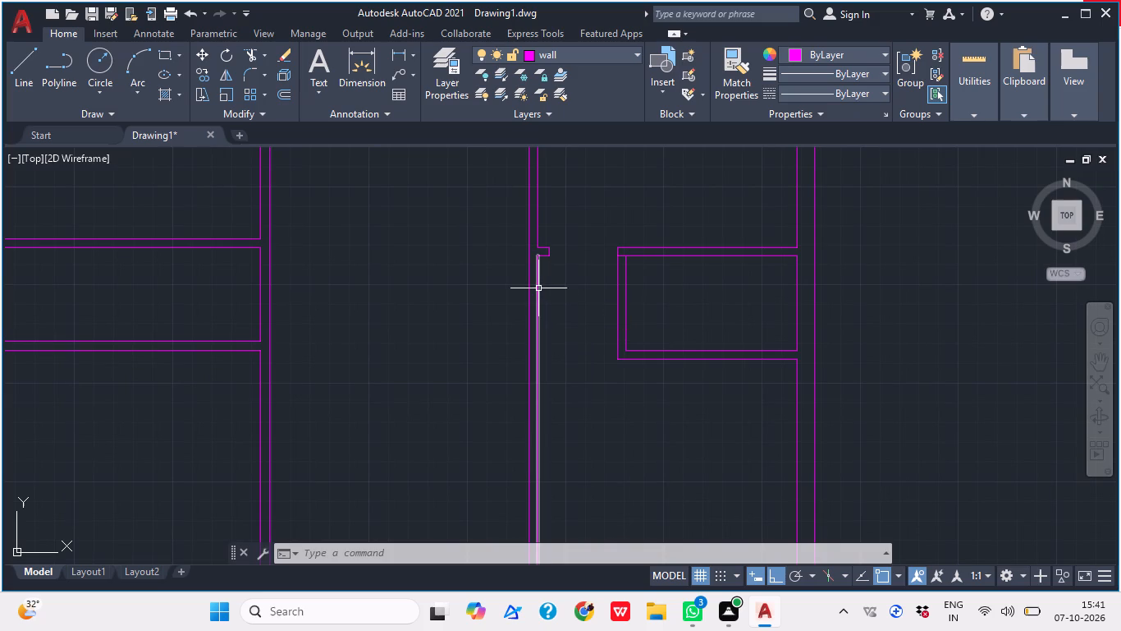
pyautogui.press('e')
pyautogui.write('x')
pyautogui.press('space')
pyautogui.scroll(3, 526, 269)
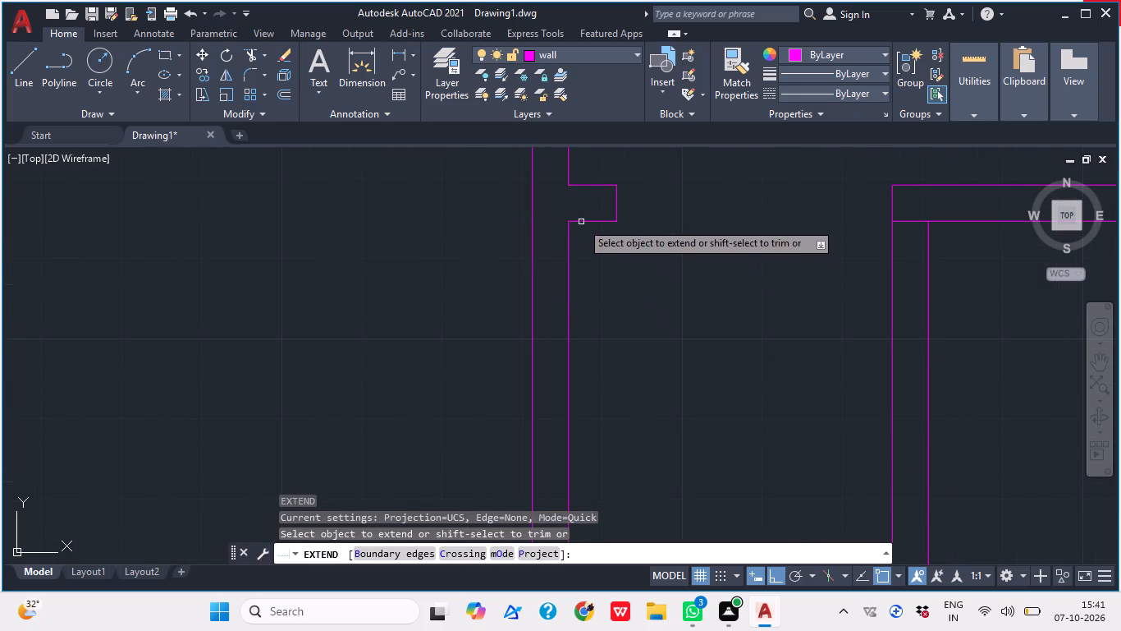
pyautogui.click(580, 219)
pyautogui.press('Escape')
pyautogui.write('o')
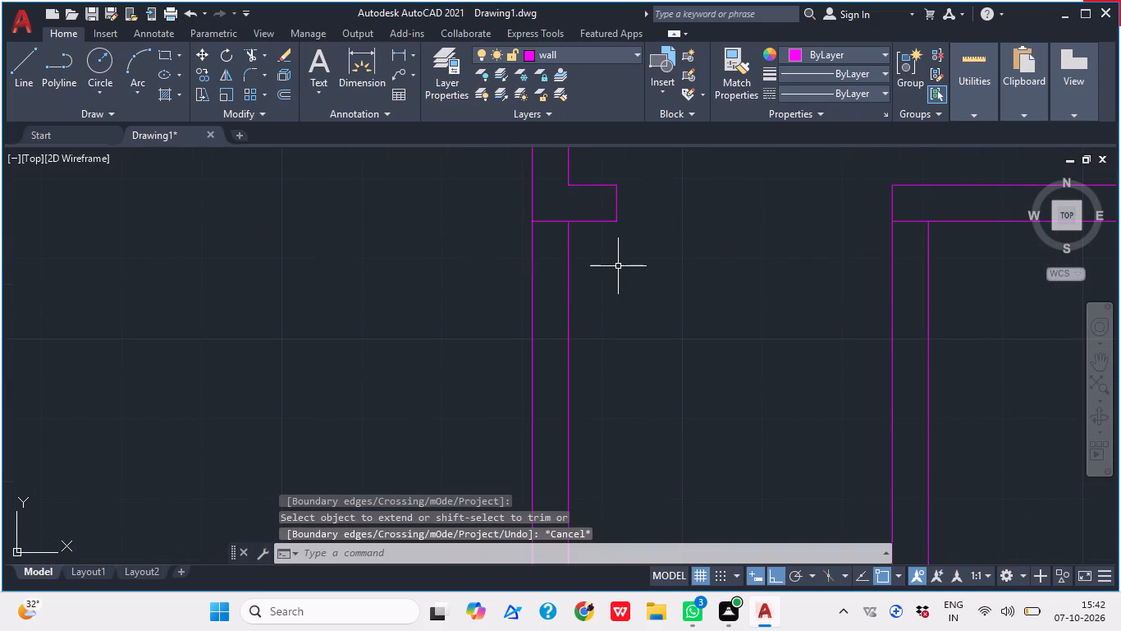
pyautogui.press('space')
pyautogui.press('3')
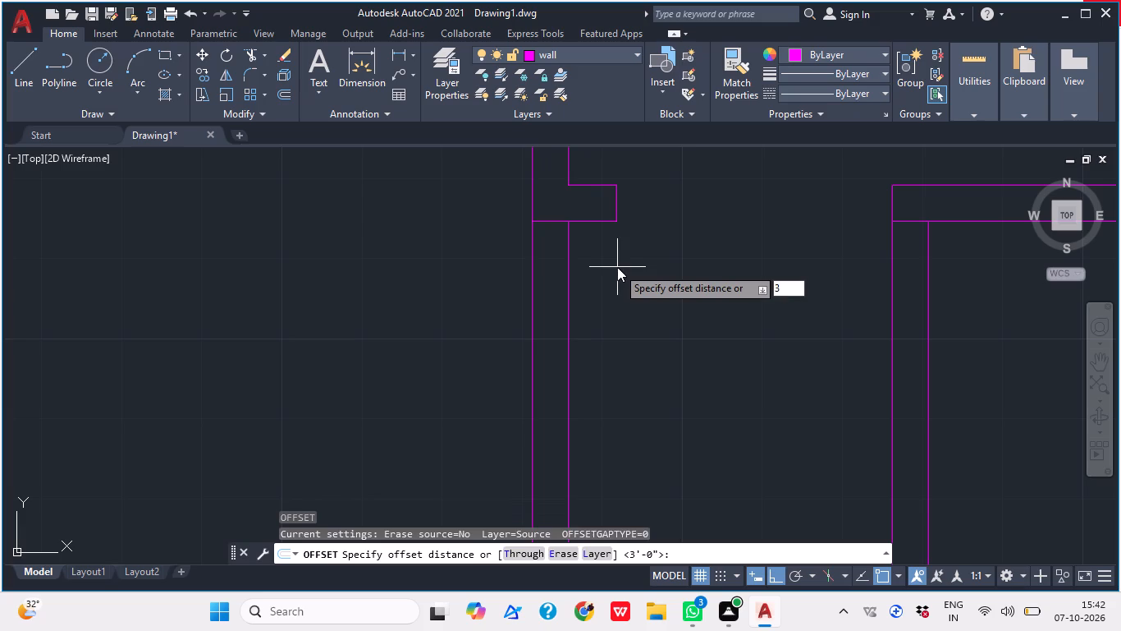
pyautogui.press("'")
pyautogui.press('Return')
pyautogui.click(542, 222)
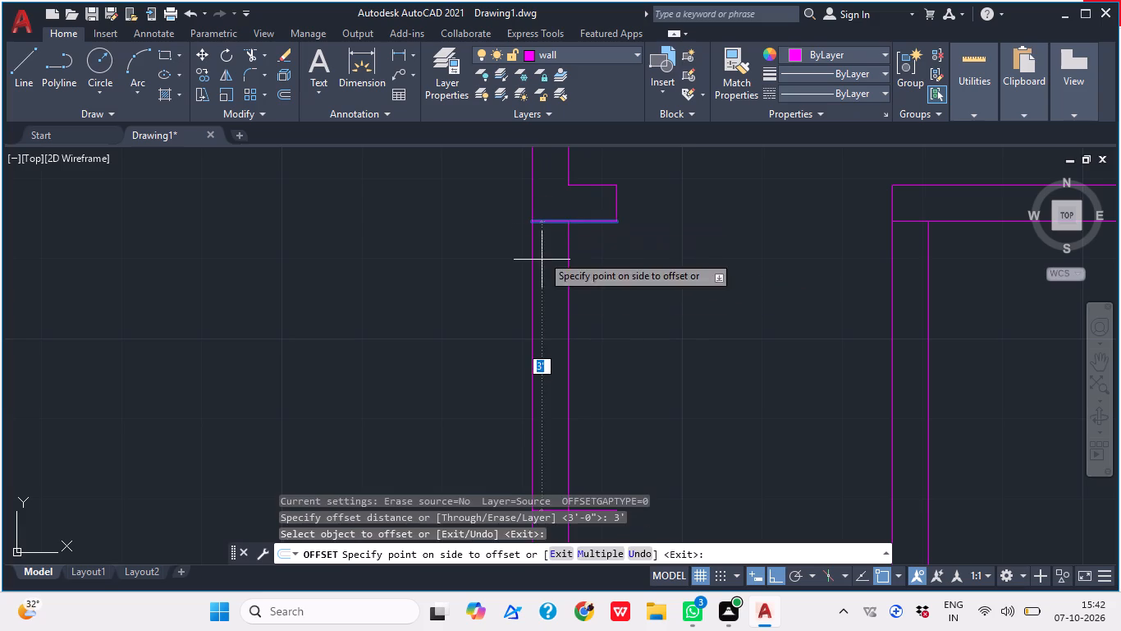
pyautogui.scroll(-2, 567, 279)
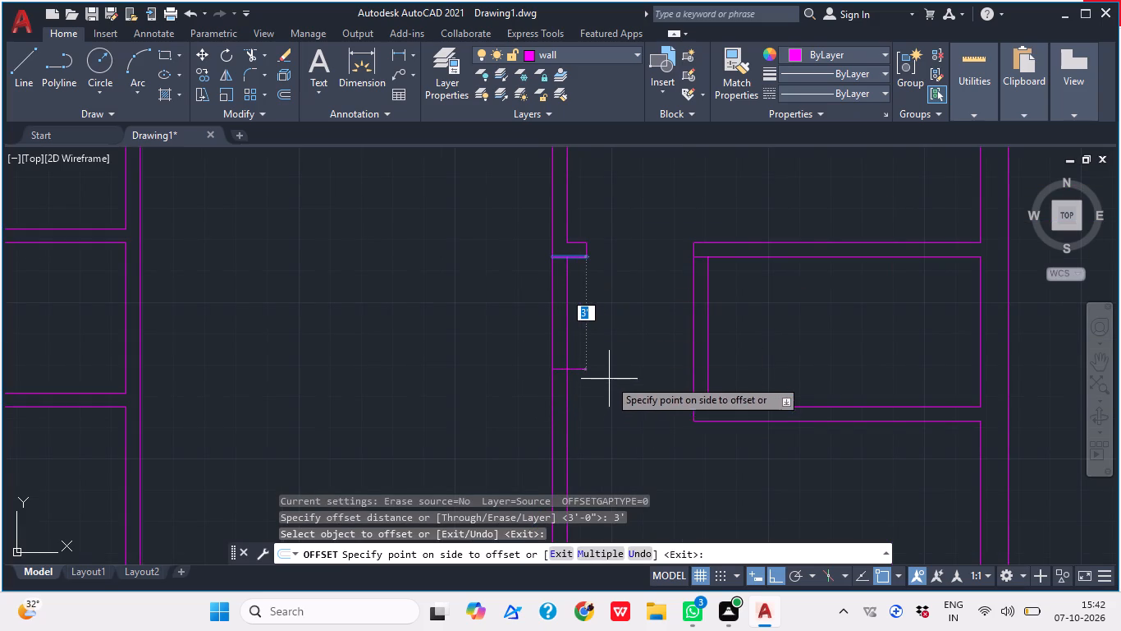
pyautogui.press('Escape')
# Offset the stub's extended lower line 3' downward across the vertical passage wall.
pyautogui.press('space')
pyautogui.press('space')
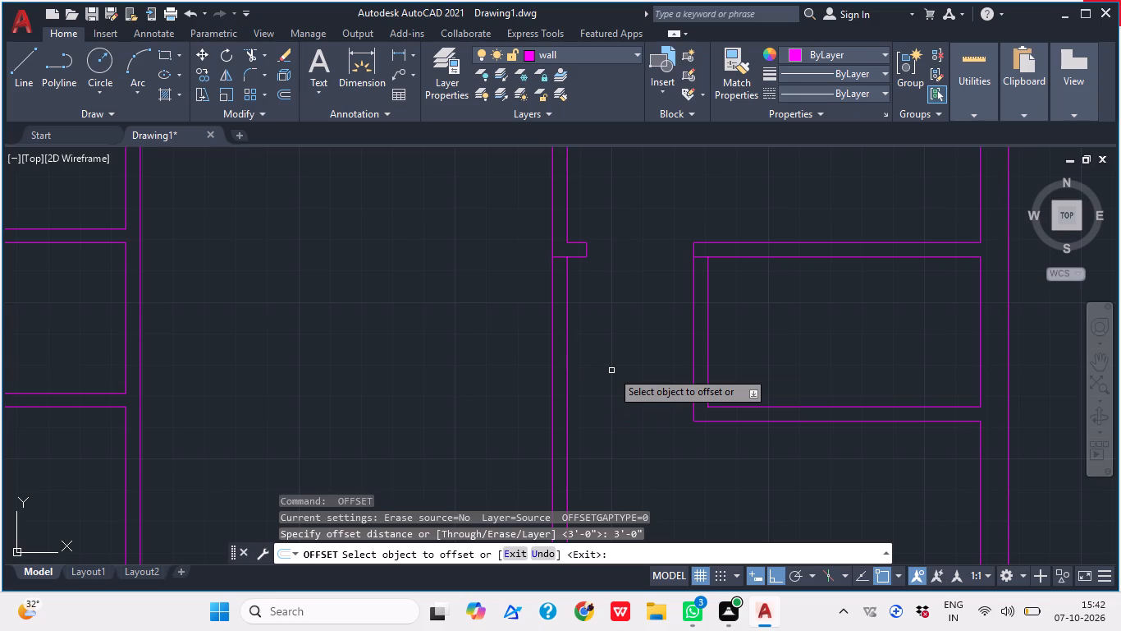
pyautogui.write('3\'6"')
pyautogui.press('Return')
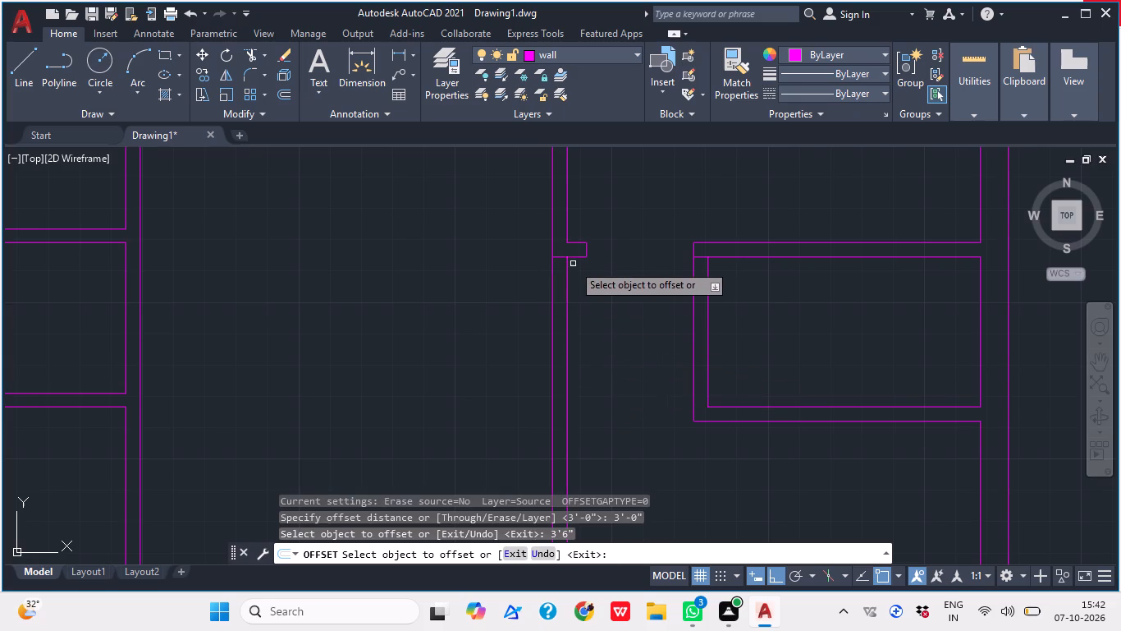
pyautogui.click(559, 256)
pyautogui.click(566, 380)
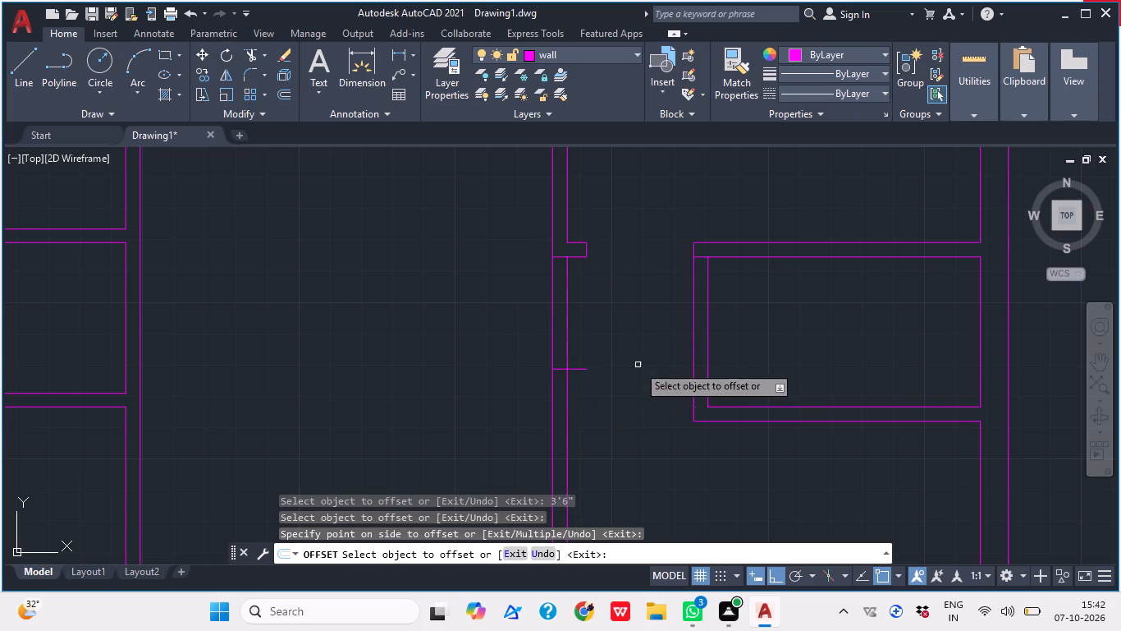
pyautogui.press('Escape')
# Trim the offset line's overhang and both vertical wall lines between the two jamb lines to open the passage doorway.
pyautogui.press('t')
pyautogui.press('r')
pyautogui.press('space')
pyautogui.click(588, 366)
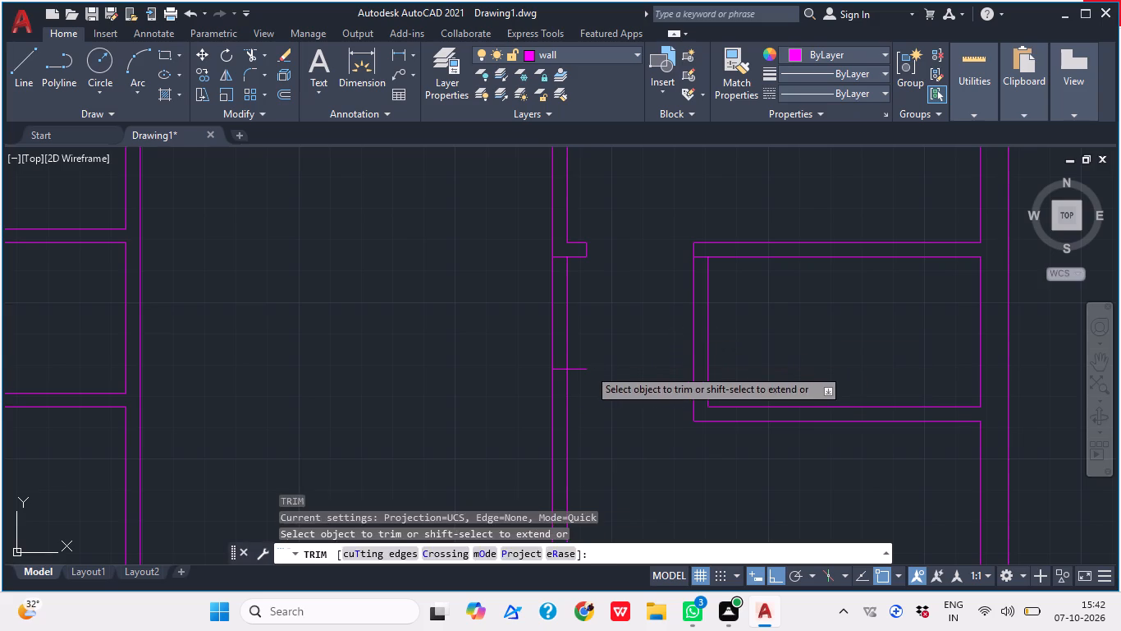
pyautogui.click(576, 371)
pyautogui.click(575, 343)
pyautogui.click(532, 331)
pyautogui.press('Escape')
pyautogui.scroll(-2, 605, 300)
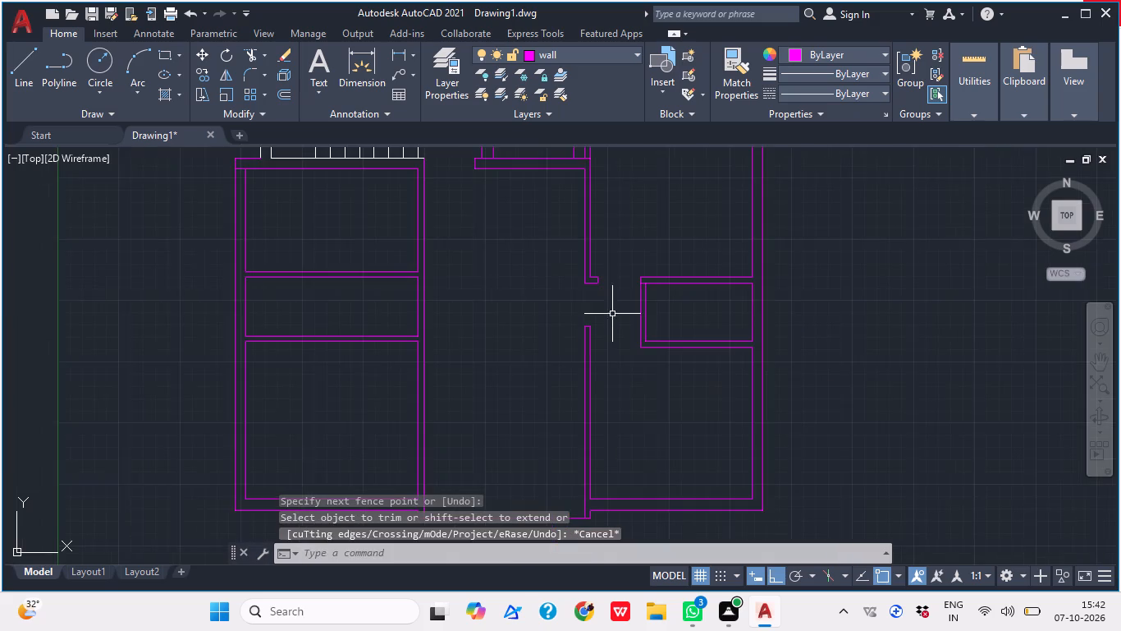
# Undo the trimming of the passage doorway and the 3' offset of its jamb line.
pyautogui.moveTo(609, 338); pyautogui.dragTo(588, 332, button='middle')
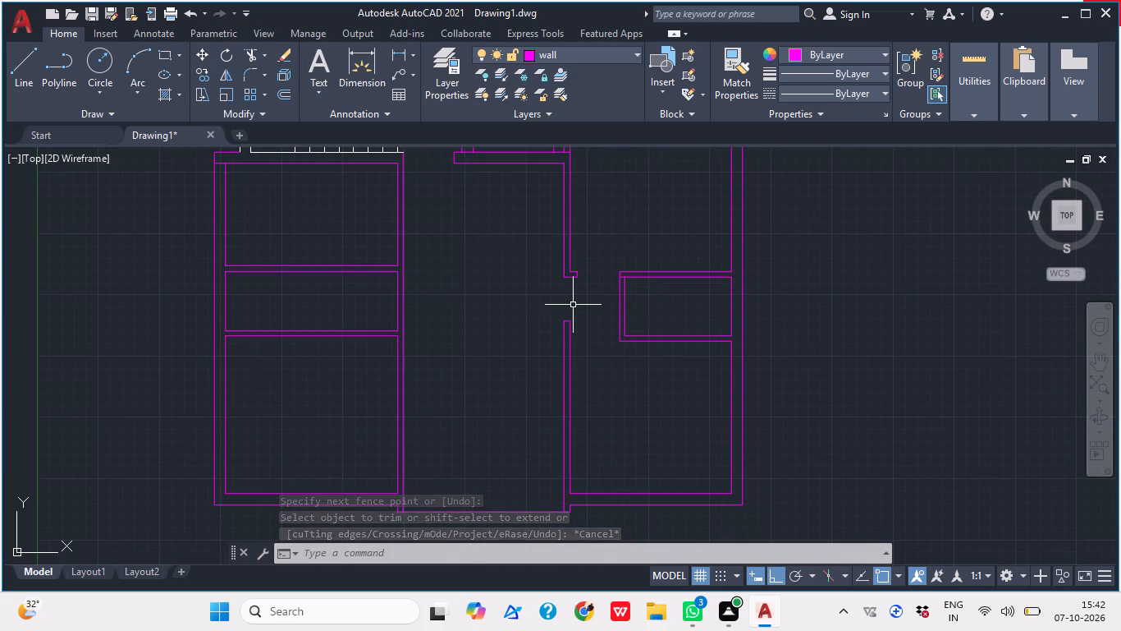
pyautogui.hotkey('ctrl', 'z')
pyautogui.hotkey('ctrl', 'z')
pyautogui.hotkey('ctrl', 'z')
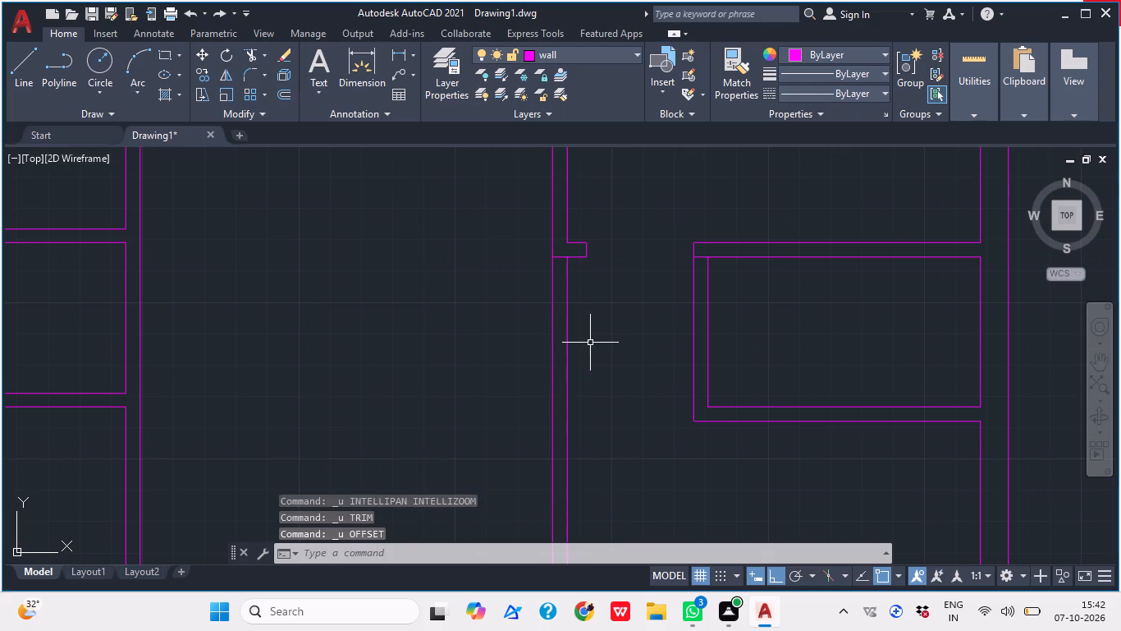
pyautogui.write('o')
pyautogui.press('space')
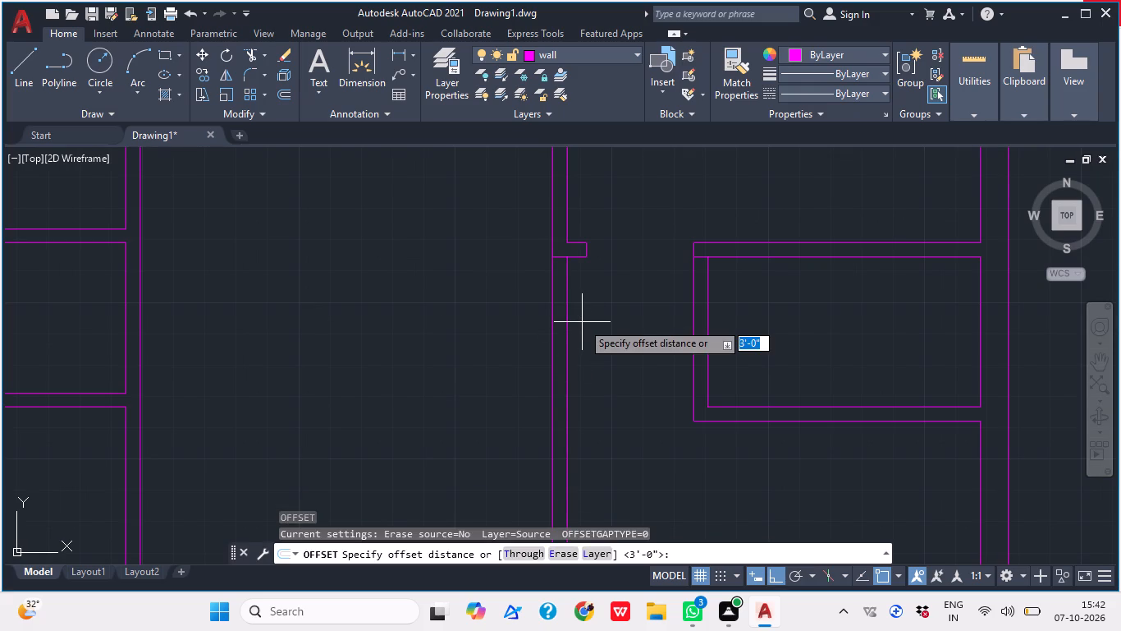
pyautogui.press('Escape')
# Offset the wall stub's extended lower line 4' downward across the vertical passage wall.
pyautogui.click(560, 256)
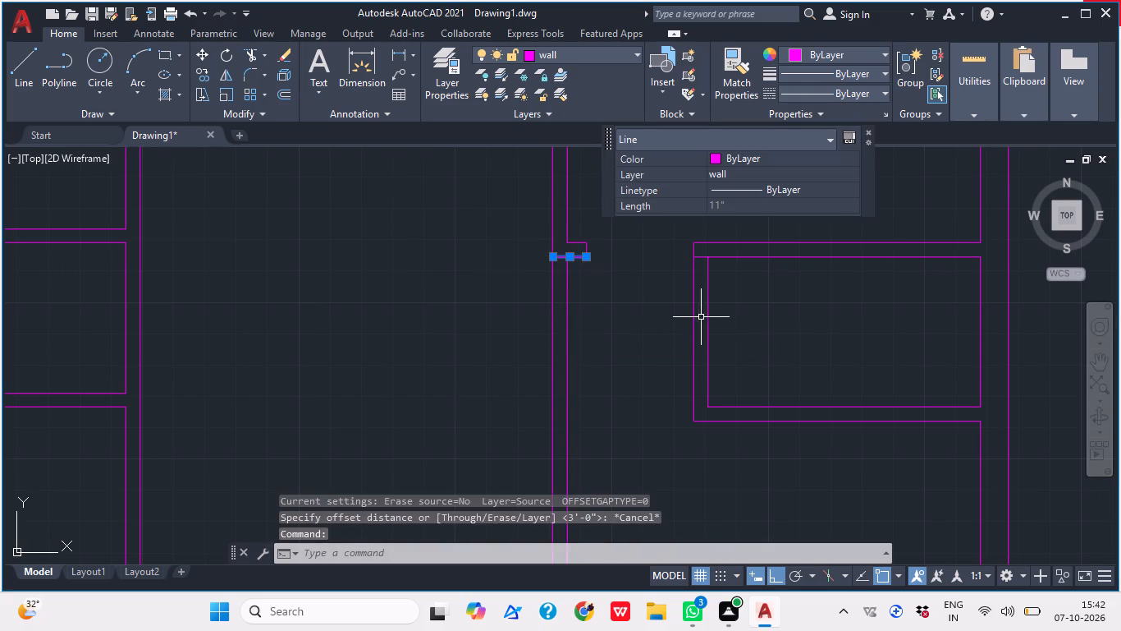
pyautogui.press('o')
pyautogui.press('space')
pyautogui.write("4'")
pyautogui.press('Return')
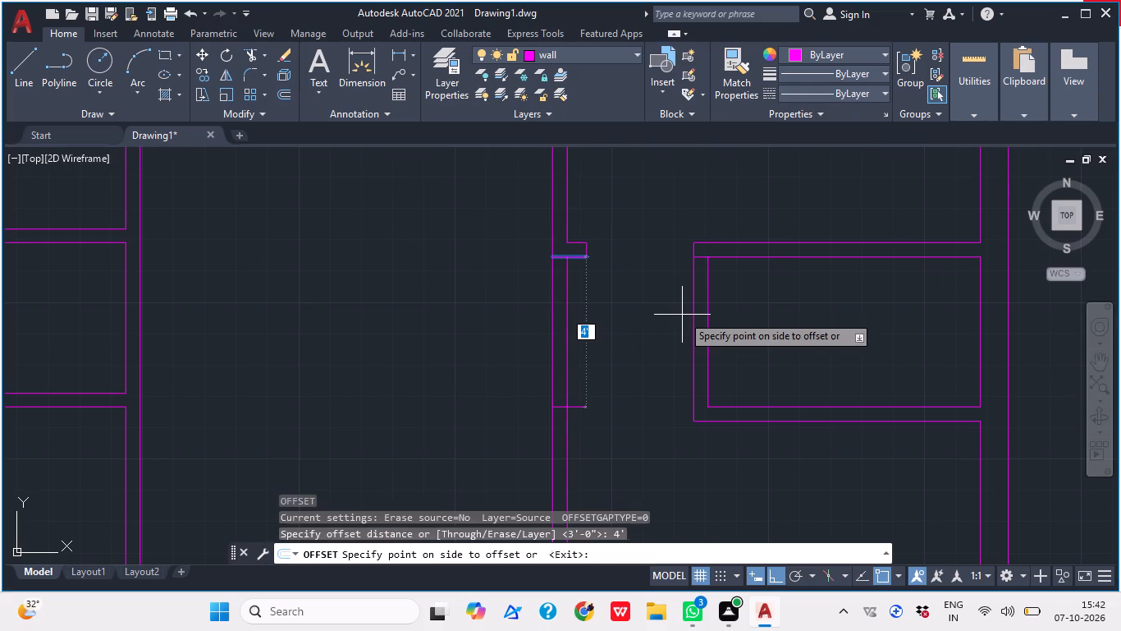
pyautogui.click(620, 417)
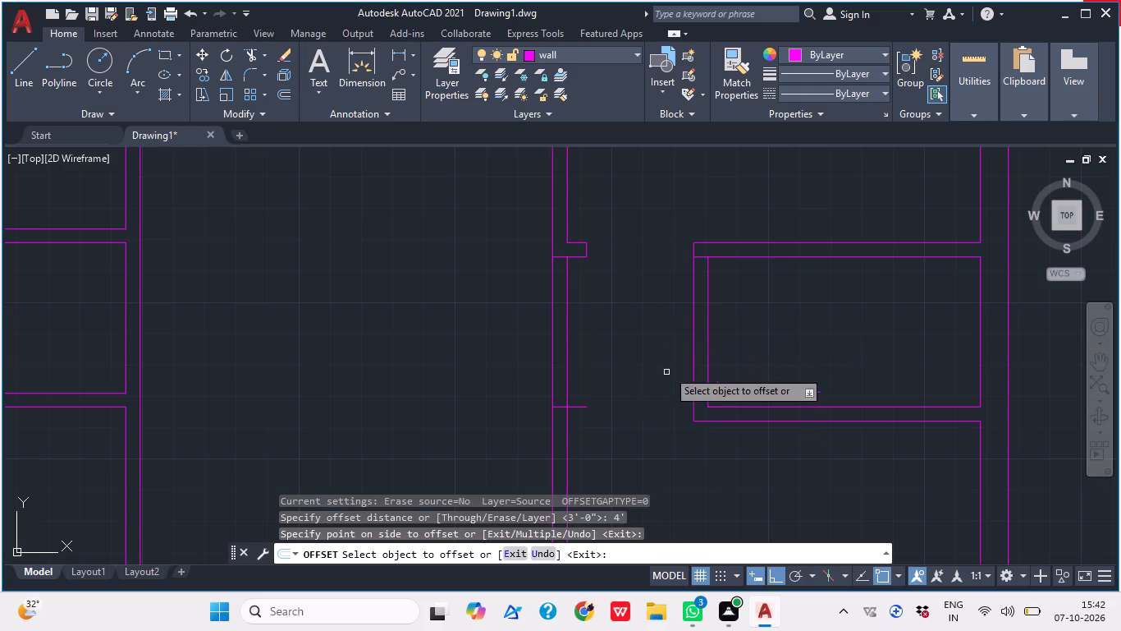
pyautogui.press('Escape')
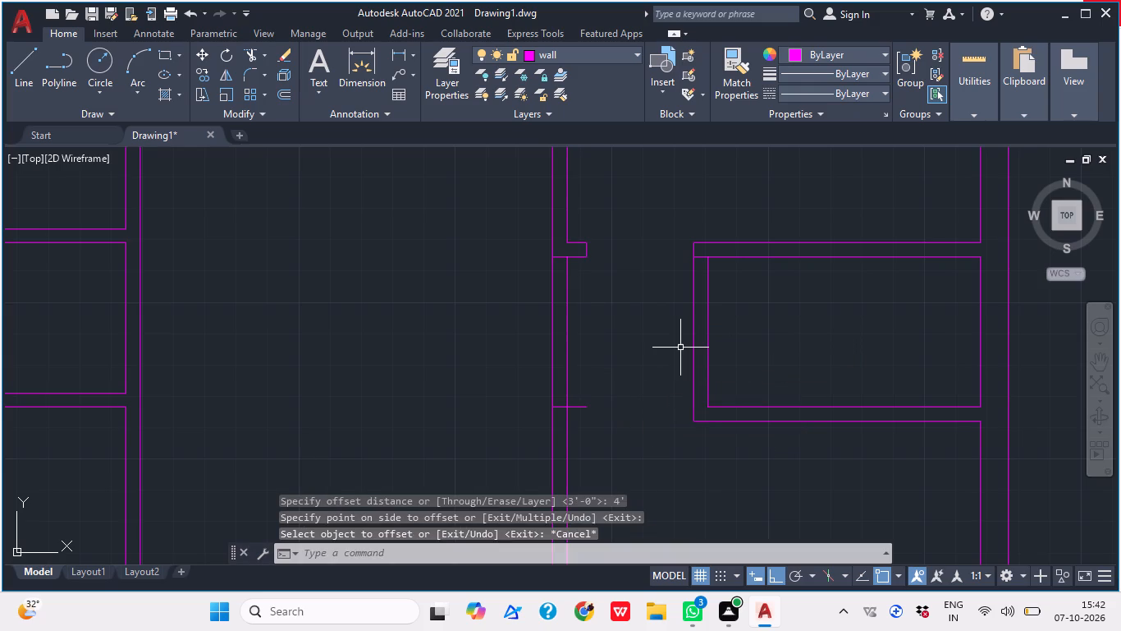
# Trim both vertical passage wall lines between the two jamb lines to open the 4' doorway.
pyautogui.write('tr')
pyautogui.press('space')
pyautogui.click(656, 339)
pyautogui.click(512, 341)
pyautogui.press('Escape')
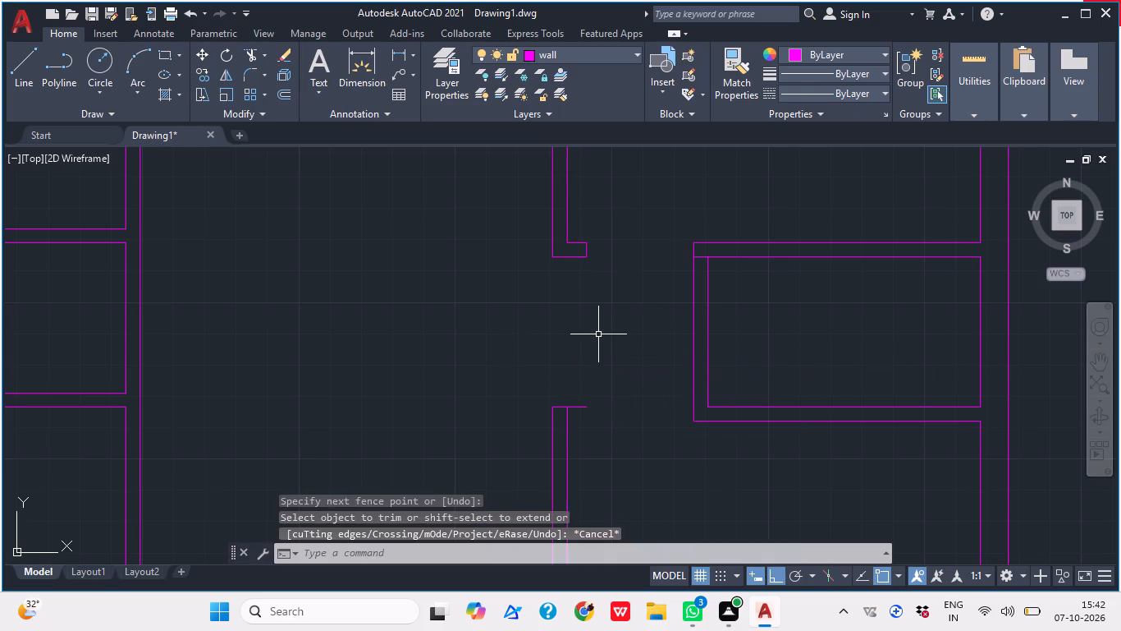
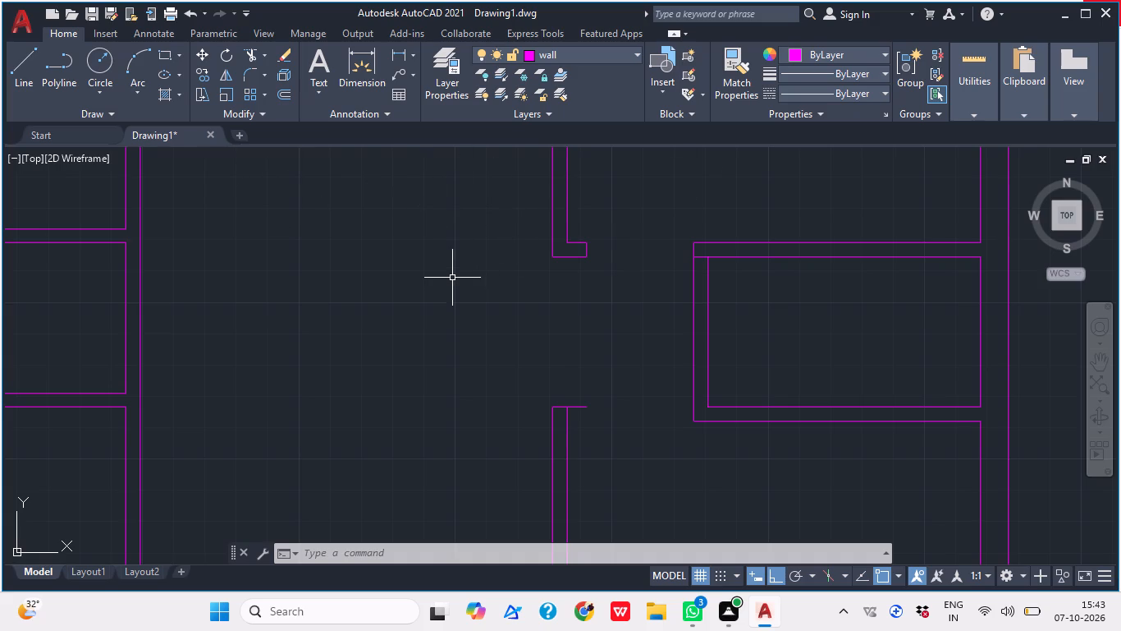
# Trim the overhang of the lower jamb line beyond the passage wall at the 4' doorway.
pyautogui.press('t')
pyautogui.press('r')
pyautogui.press('space')
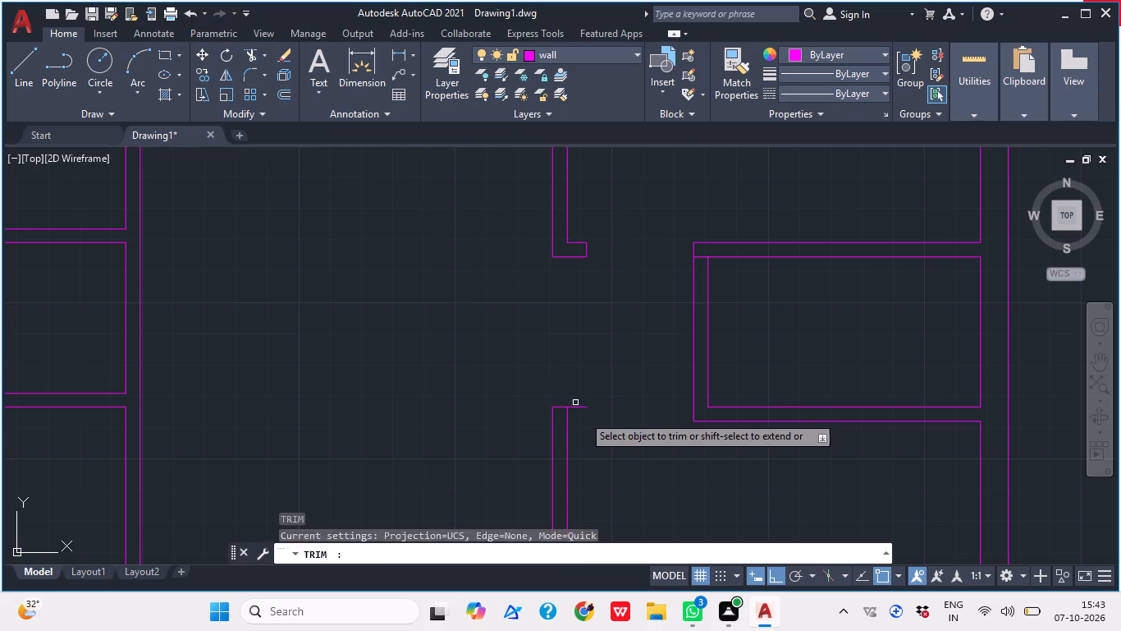
pyautogui.click(583, 412)
pyautogui.click(573, 389)
pyautogui.press('Escape')
# Draw a jamb line across the lower-left room's corridor-side wall, 6" below the room's upper inner corner.
pyautogui.moveTo(584, 326); pyautogui.dragTo(522, 325, button='middle')
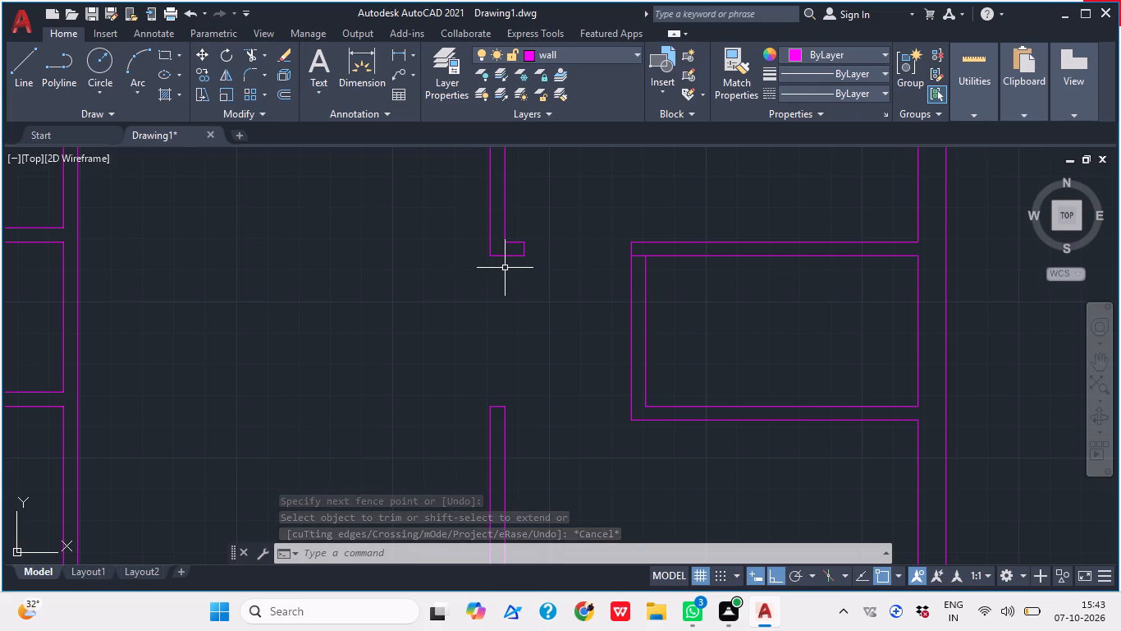
pyautogui.moveTo(556, 321); pyautogui.dragTo(538, 281, button='middle')
pyautogui.scroll(-2, 553, 245)
pyautogui.moveTo(466, 304); pyautogui.dragTo(474, 304, button='middle')
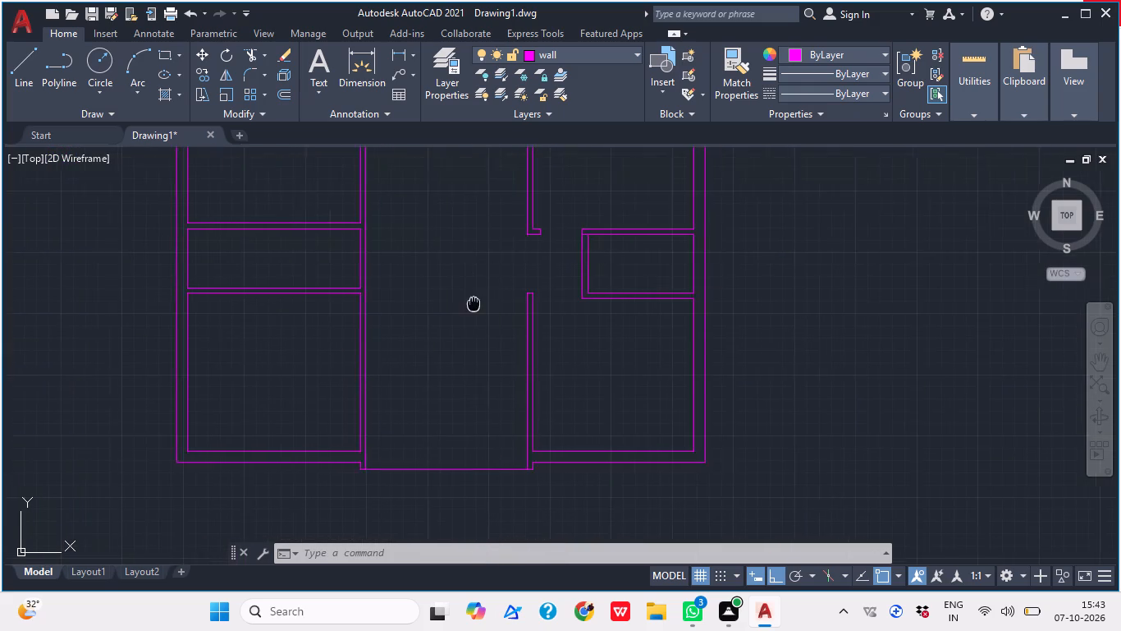
pyautogui.moveTo(474, 304); pyautogui.dragTo(505, 311, button='middle')
pyautogui.scroll(1, 391, 335)
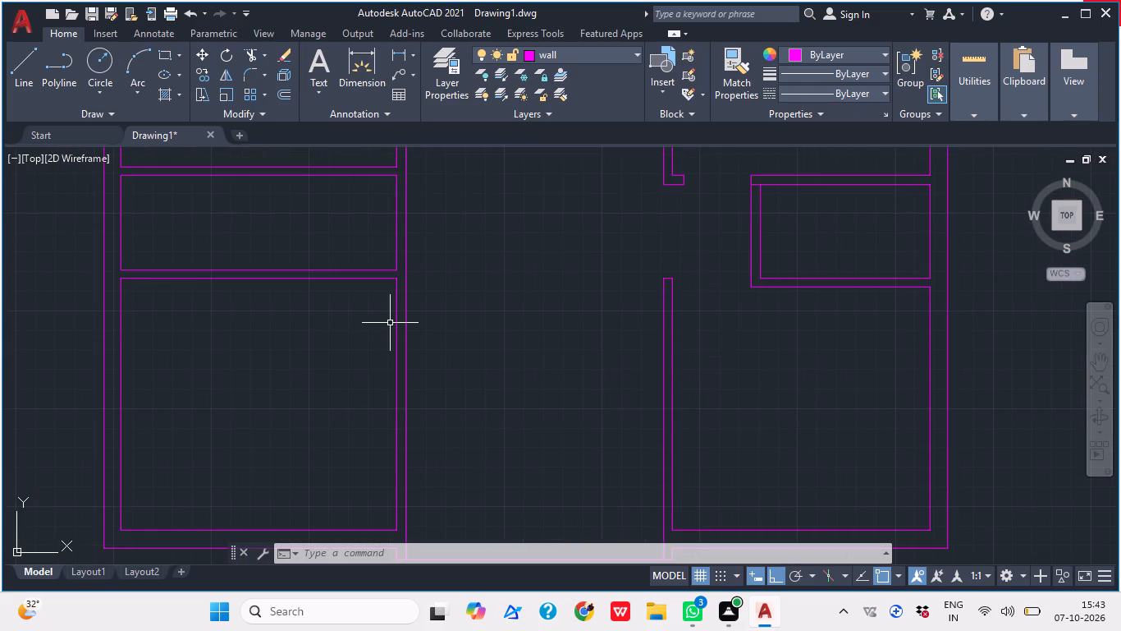
pyautogui.moveTo(389, 354); pyautogui.dragTo(374, 357, button='middle')
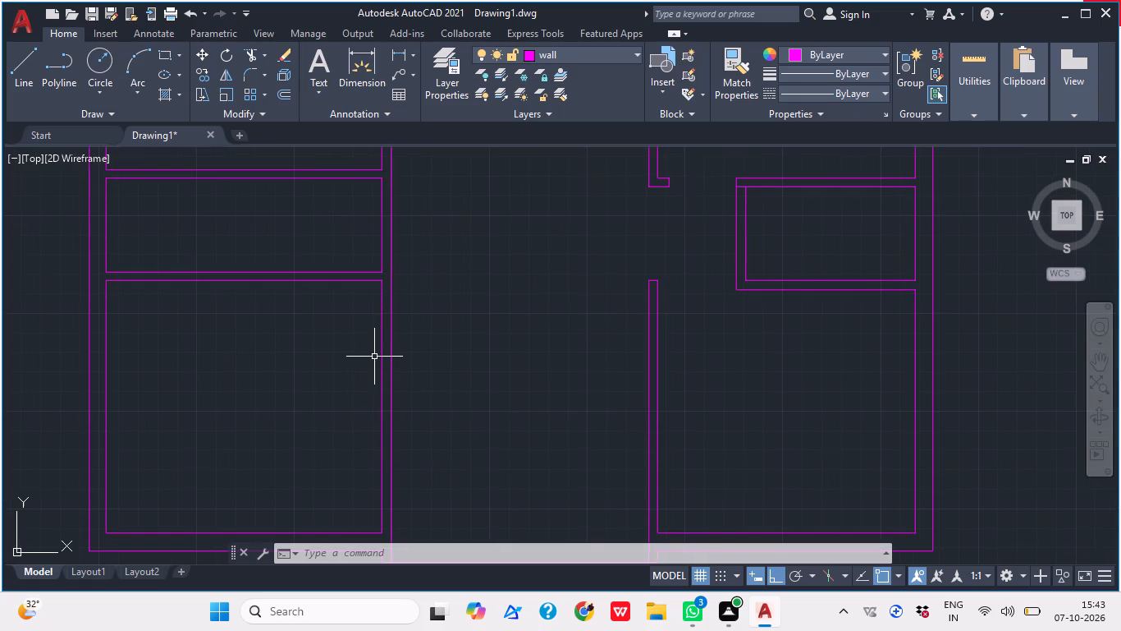
pyautogui.press('l')
pyautogui.press('space')
pyautogui.write('tk')
pyautogui.press('space')
pyautogui.scroll(2, 377, 278)
pyautogui.click(385, 283)
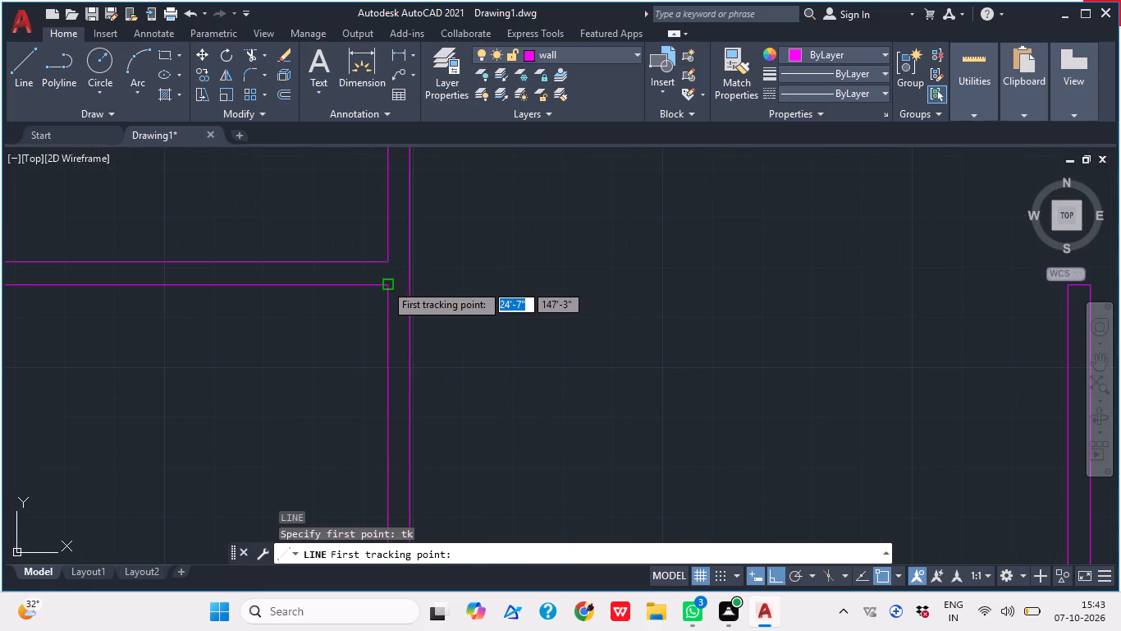
pyautogui.press('6')
pyautogui.hotkey('shift', '"')
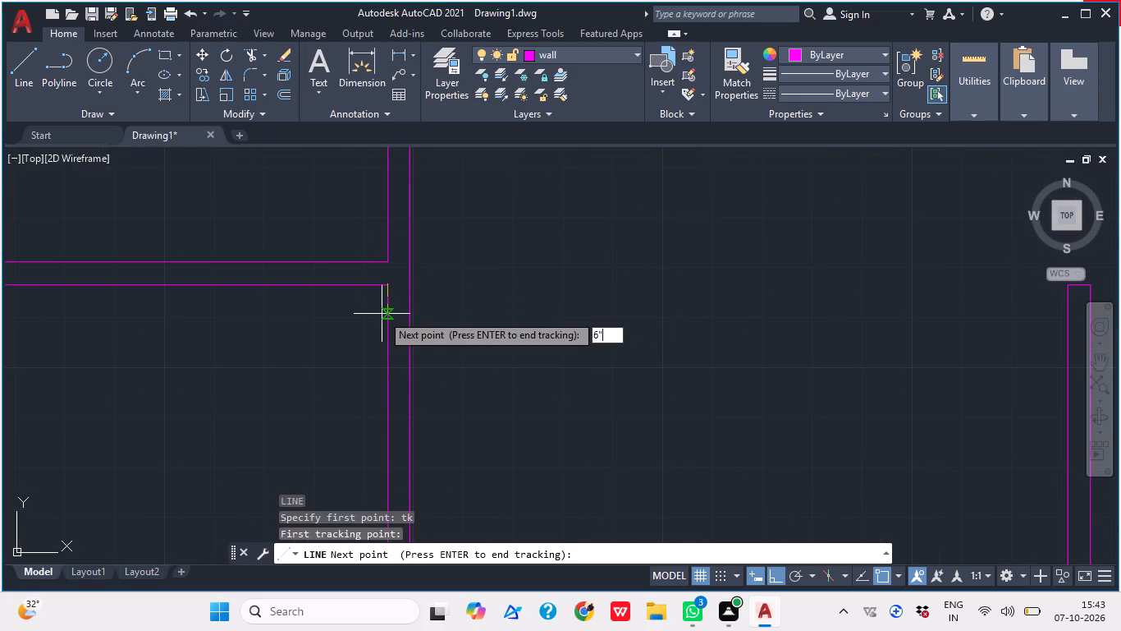
pyautogui.press('Return')
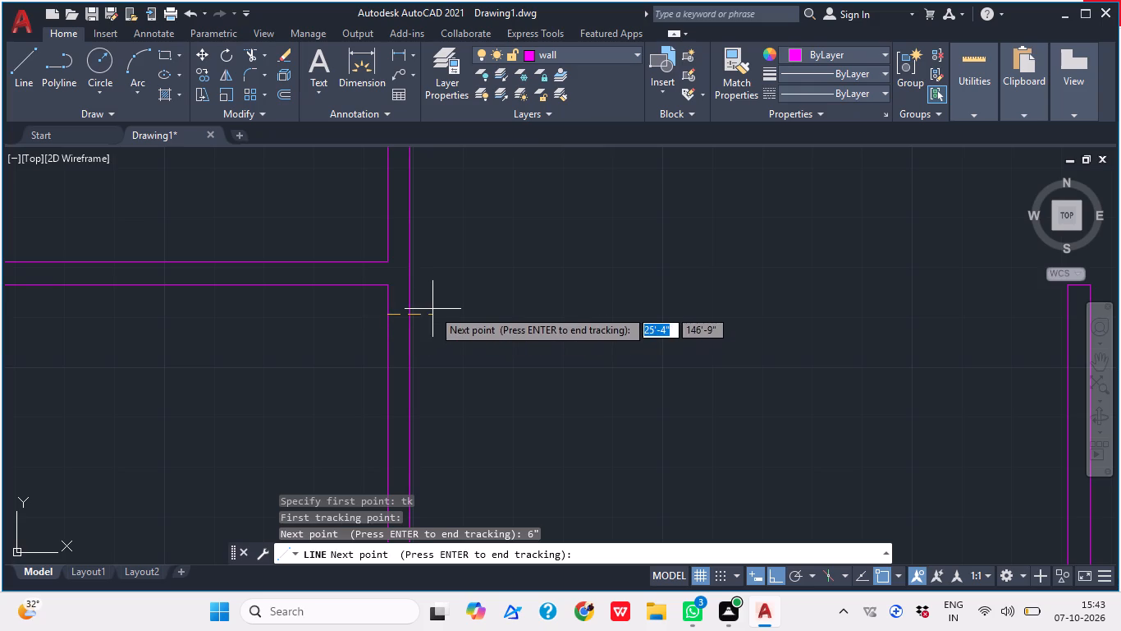
pyautogui.press('Return')
pyautogui.click(411, 317)
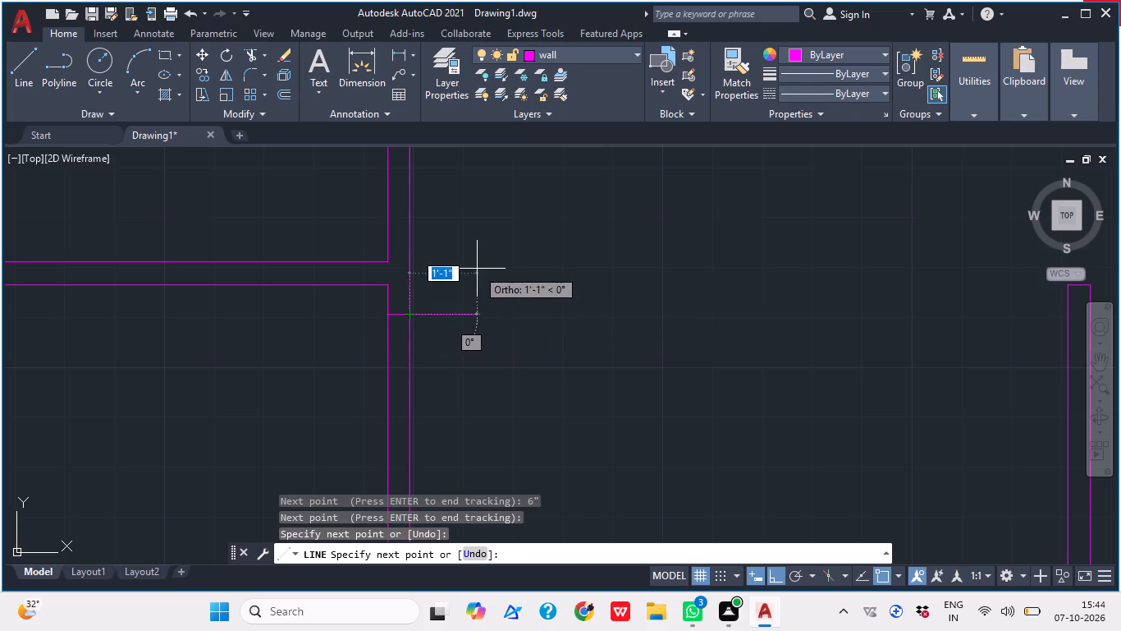
pyautogui.press('Escape')
# Offset the lower-left room's new jamb line 3' downward.
pyautogui.write('o')
pyautogui.press('space')
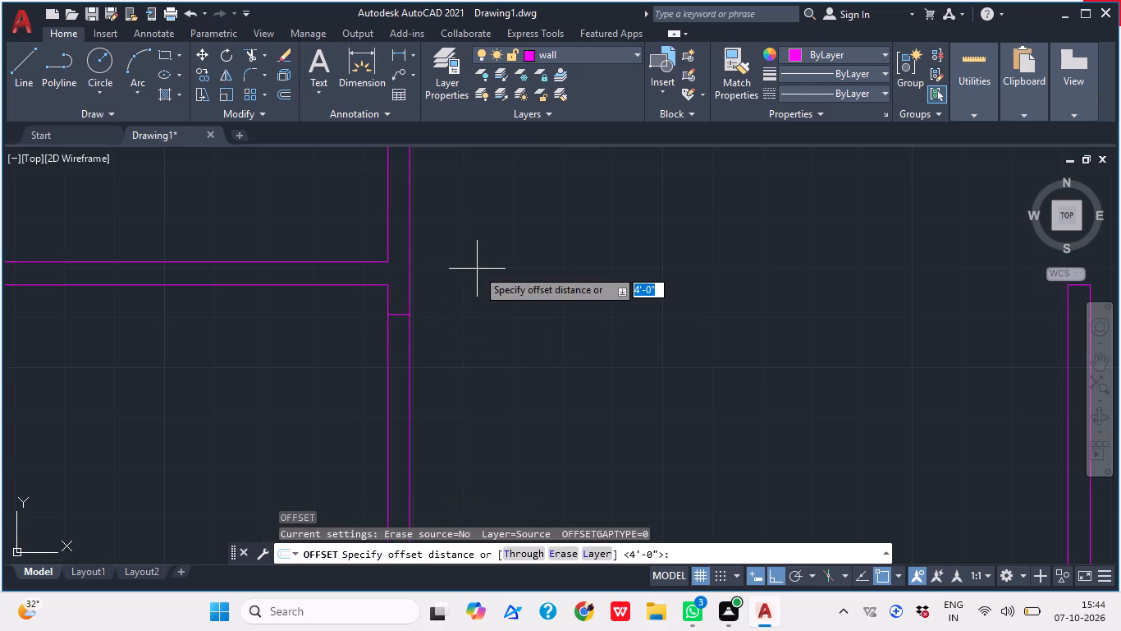
pyautogui.write("3'")
pyautogui.press('Return')
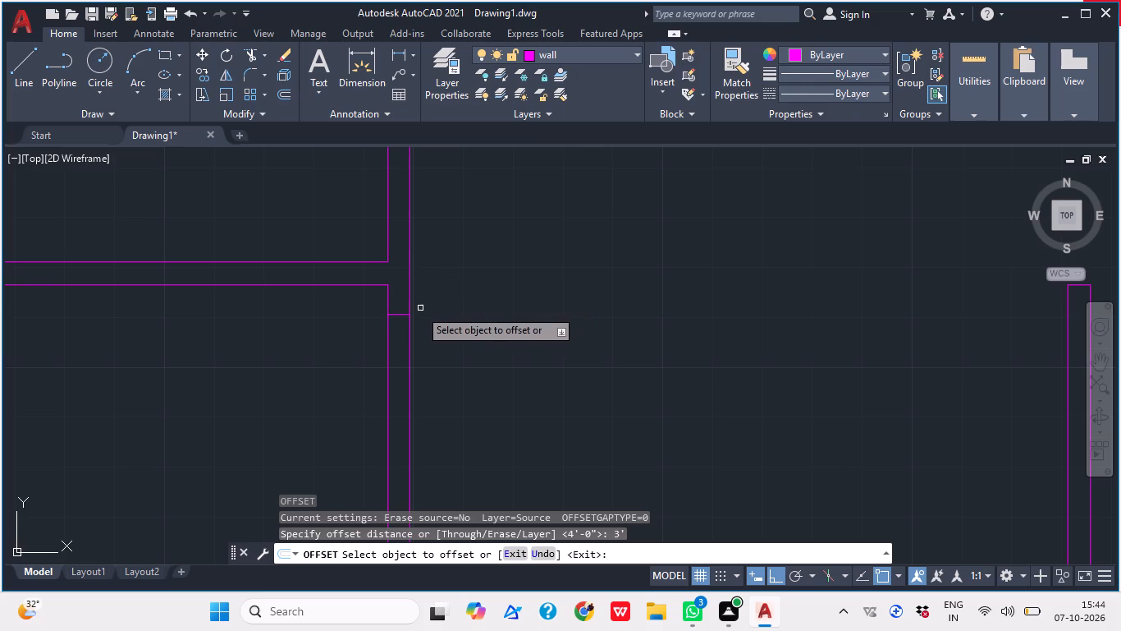
pyautogui.click(398, 316)
pyautogui.click(388, 385)
pyautogui.scroll(-2, 439, 357)
pyautogui.moveTo(444, 357); pyautogui.dragTo(460, 334, button='middle')
pyautogui.press('Escape')
# Trim both corridor wall lines between the two jamb lines to open the lower-left room's 3' doorway.
pyautogui.press('t')
pyautogui.press('r')
pyautogui.press('space')
pyautogui.moveTo(455, 343); pyautogui.dragTo(445, 343)
pyautogui.click(388, 345)
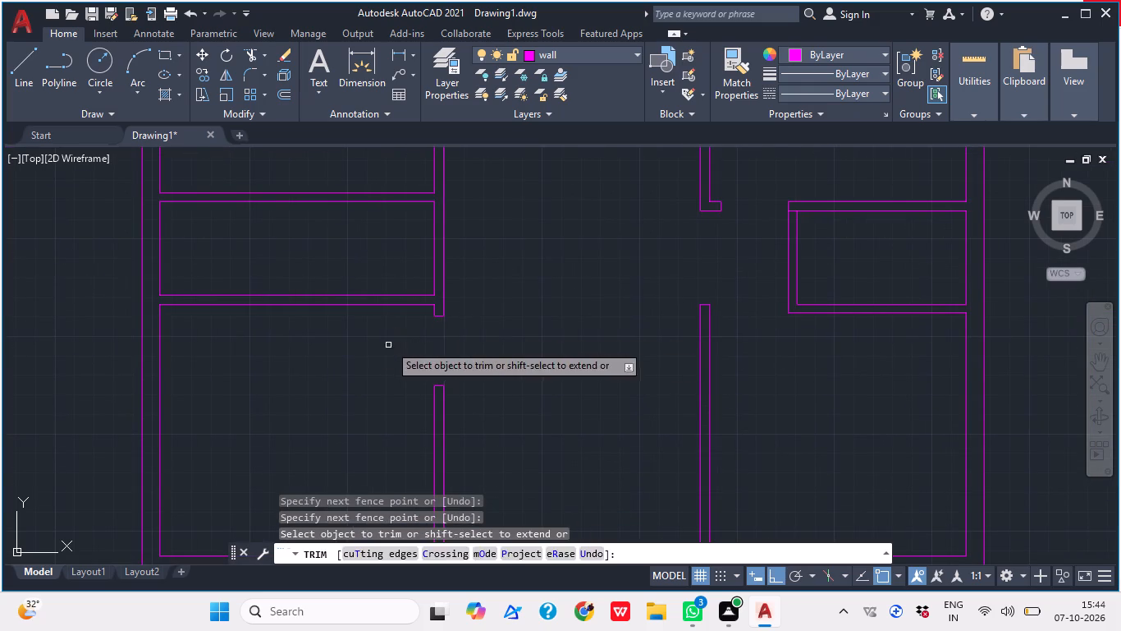
pyautogui.press('Escape')
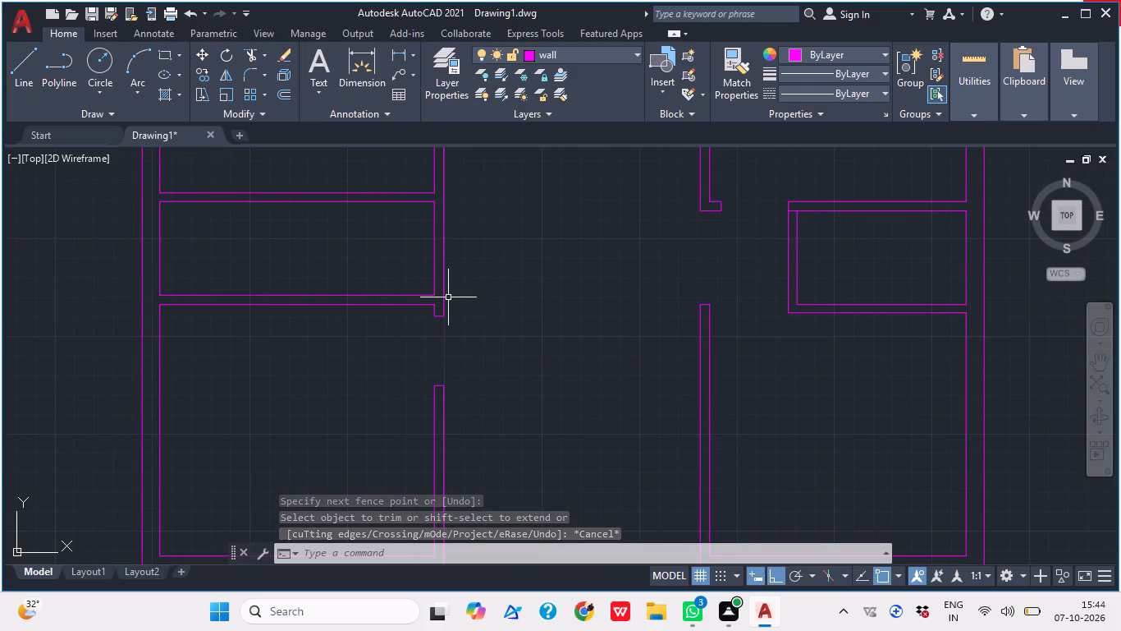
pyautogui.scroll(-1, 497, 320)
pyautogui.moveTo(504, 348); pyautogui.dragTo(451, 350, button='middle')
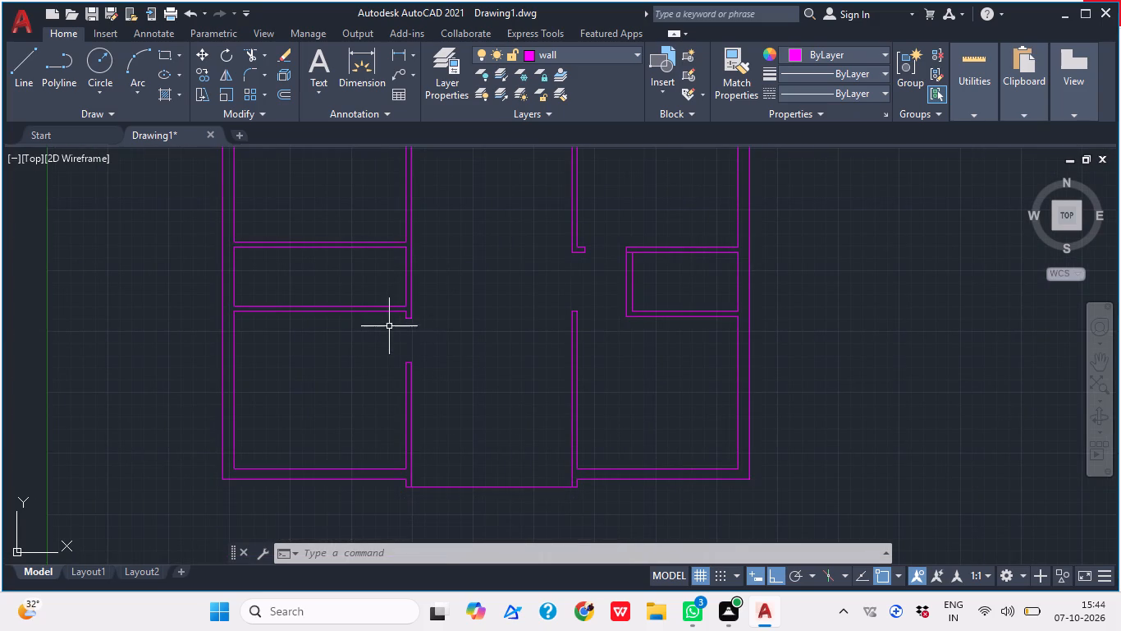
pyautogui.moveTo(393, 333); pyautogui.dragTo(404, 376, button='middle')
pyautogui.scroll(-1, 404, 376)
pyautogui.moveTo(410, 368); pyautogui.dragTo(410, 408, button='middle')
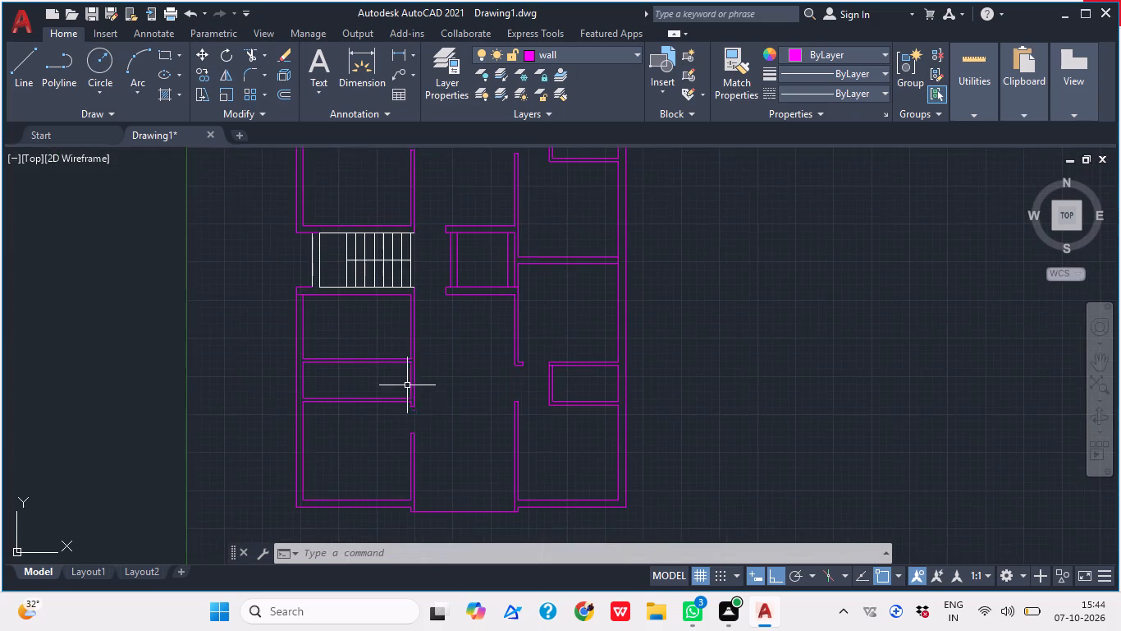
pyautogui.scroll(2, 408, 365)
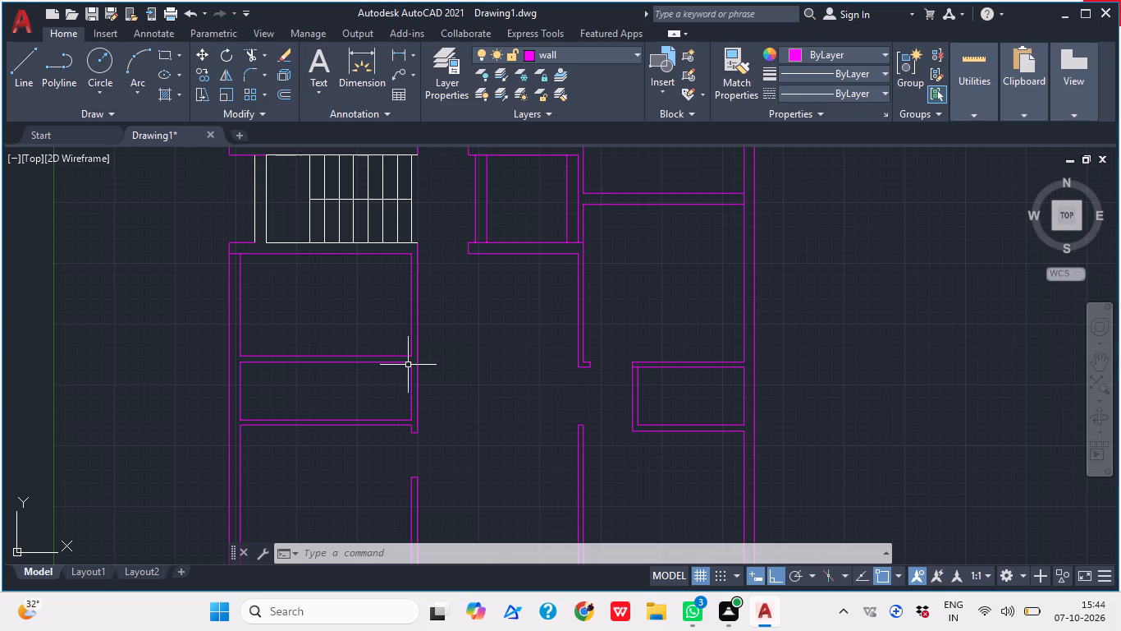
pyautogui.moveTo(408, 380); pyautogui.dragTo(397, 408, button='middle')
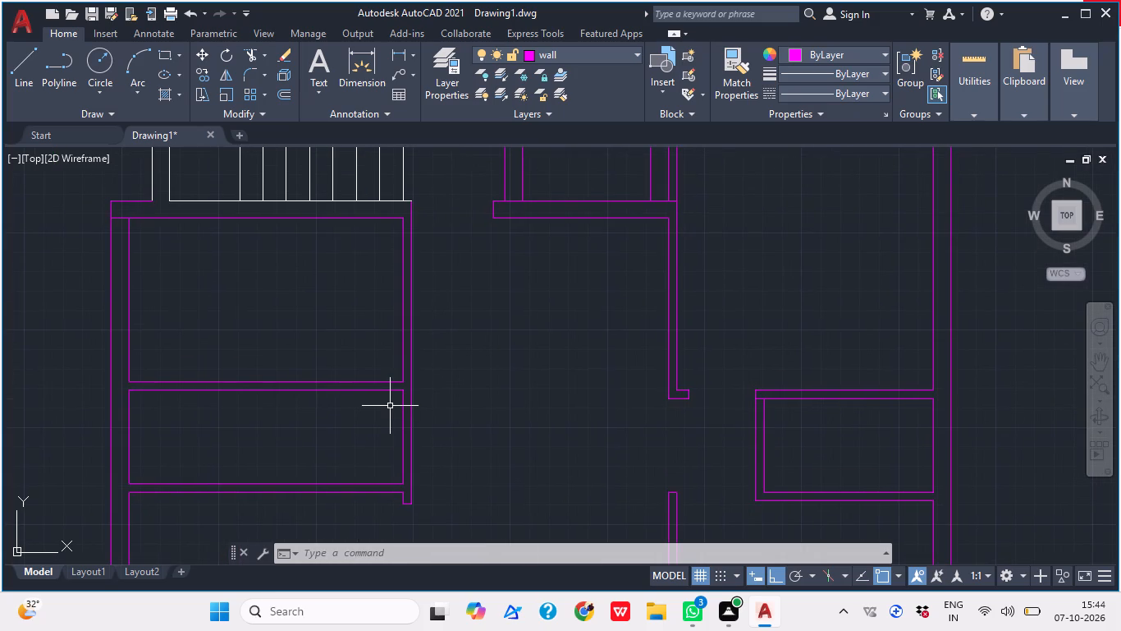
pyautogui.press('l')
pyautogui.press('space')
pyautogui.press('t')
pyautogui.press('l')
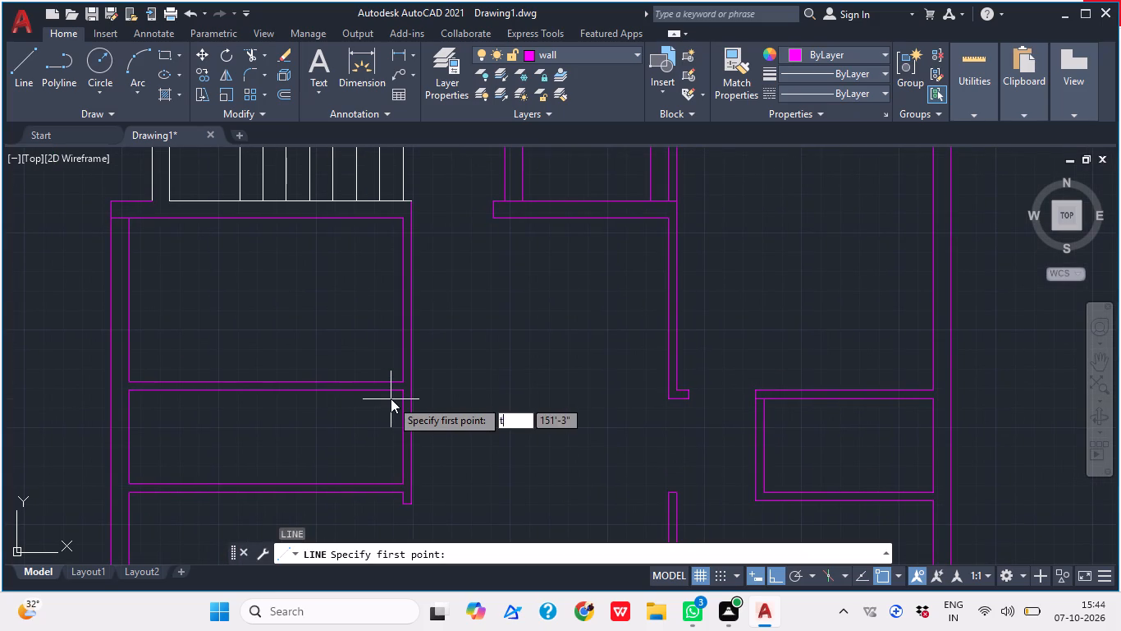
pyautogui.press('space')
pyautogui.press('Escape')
# Extend the upper line of the partition below the room under the staircase to the corridor wall's outer line.
pyautogui.press('e')
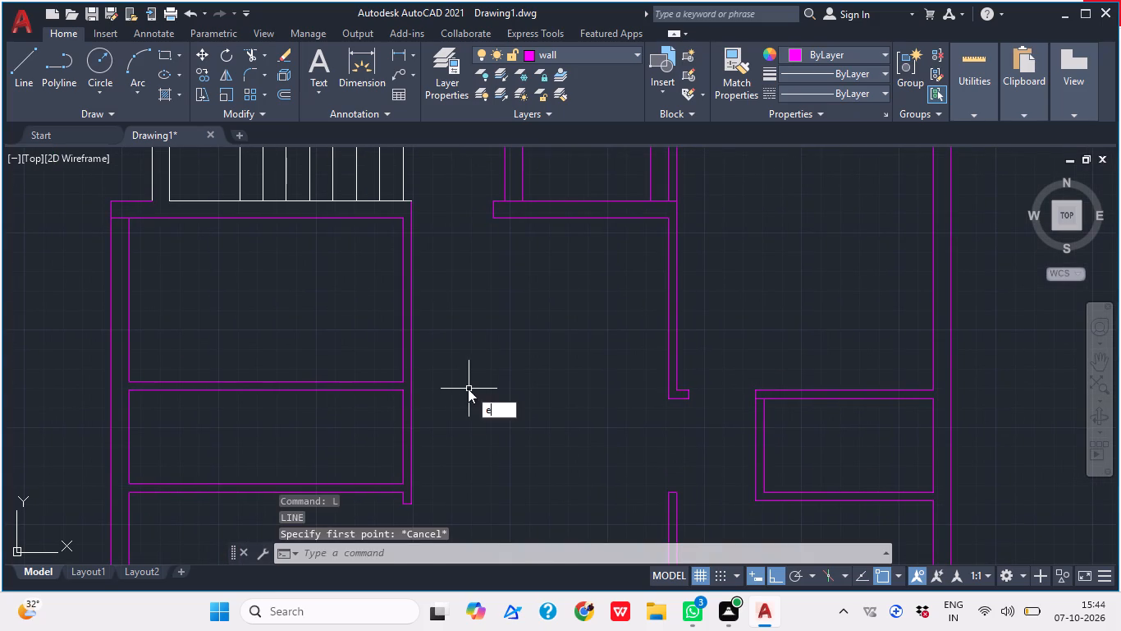
pyautogui.press('x')
pyautogui.press('space')
pyautogui.click(387, 380)
pyautogui.press('Escape')
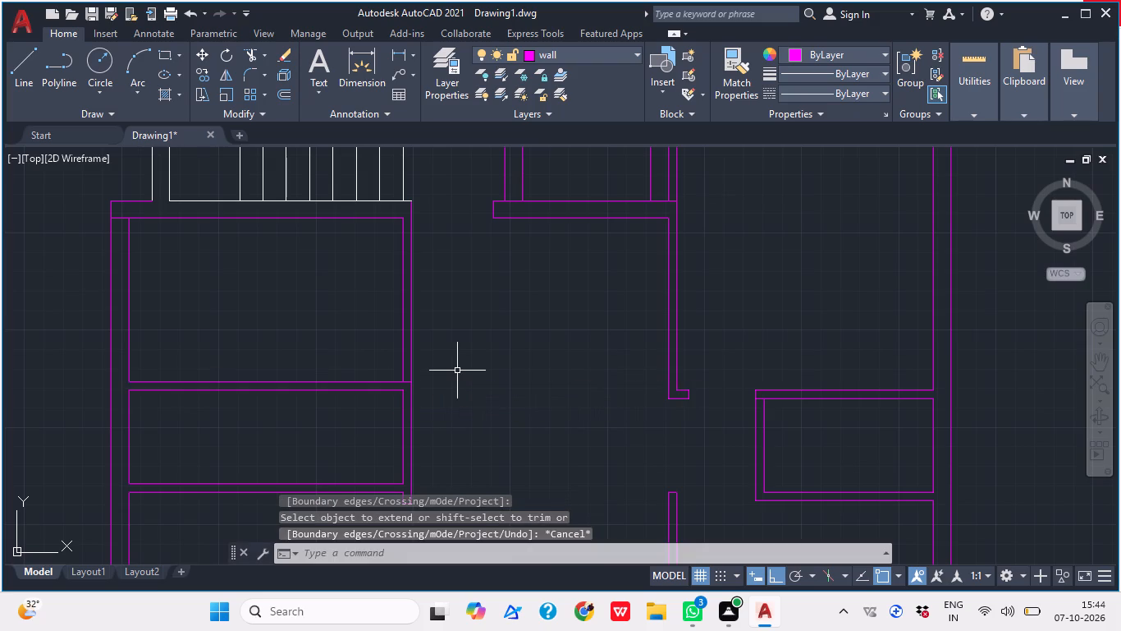
# Draw a jamb line across the corridor wall of the room below the staircase, tracked 2' upward from near the partition corner.
pyautogui.press('l')
pyautogui.press('space')
pyautogui.press('t')
pyautogui.press('k')
pyautogui.press('space')
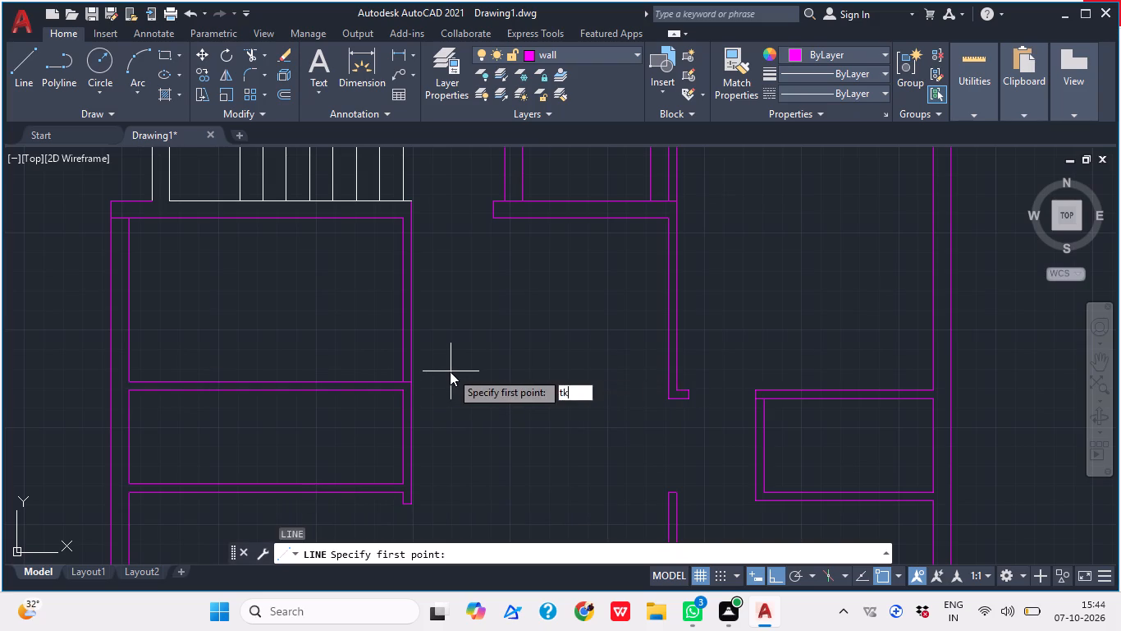
pyautogui.press('2')
pyautogui.press("'")
pyautogui.press('Return')
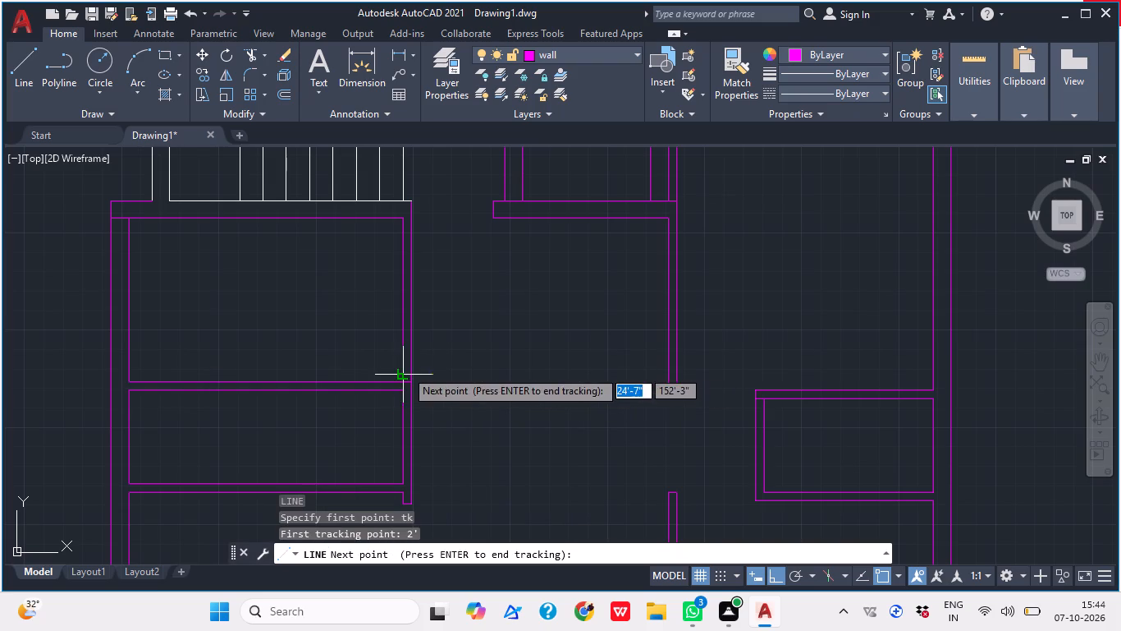
pyautogui.click(400, 385)
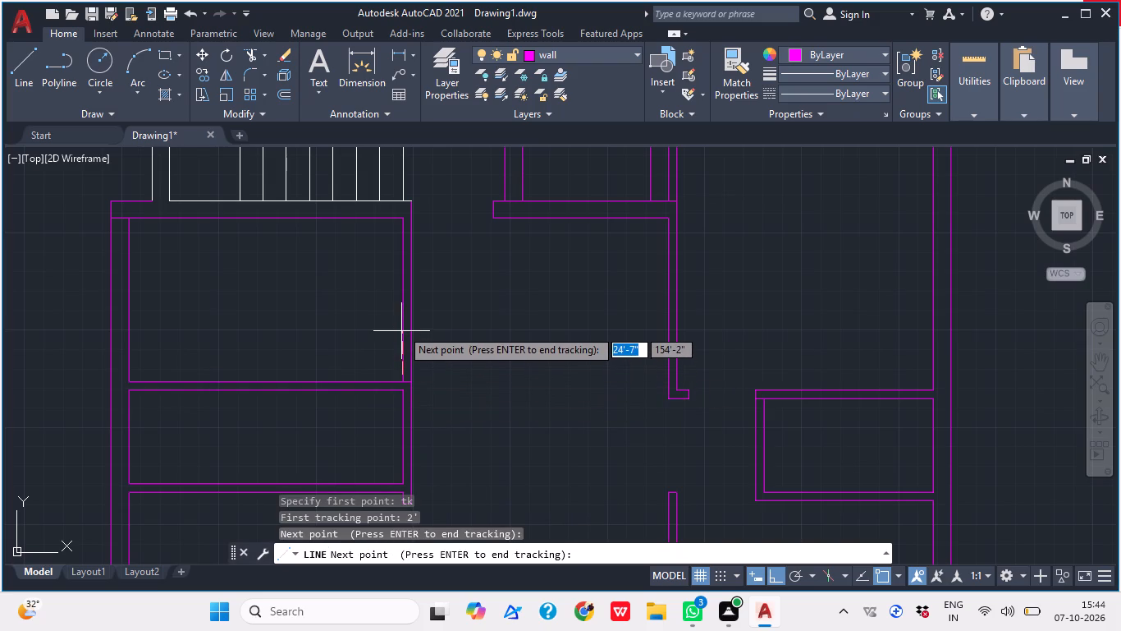
pyautogui.scroll(2, 401, 325)
pyautogui.write("2'")
pyautogui.press('Return')
pyautogui.press('Return')
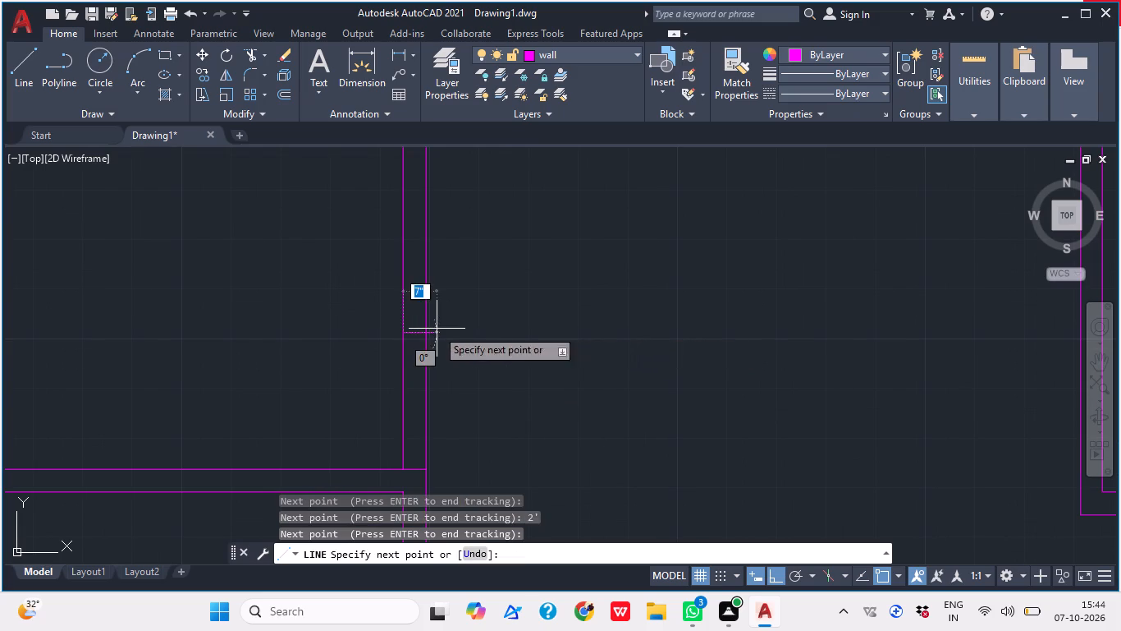
pyautogui.click(419, 330)
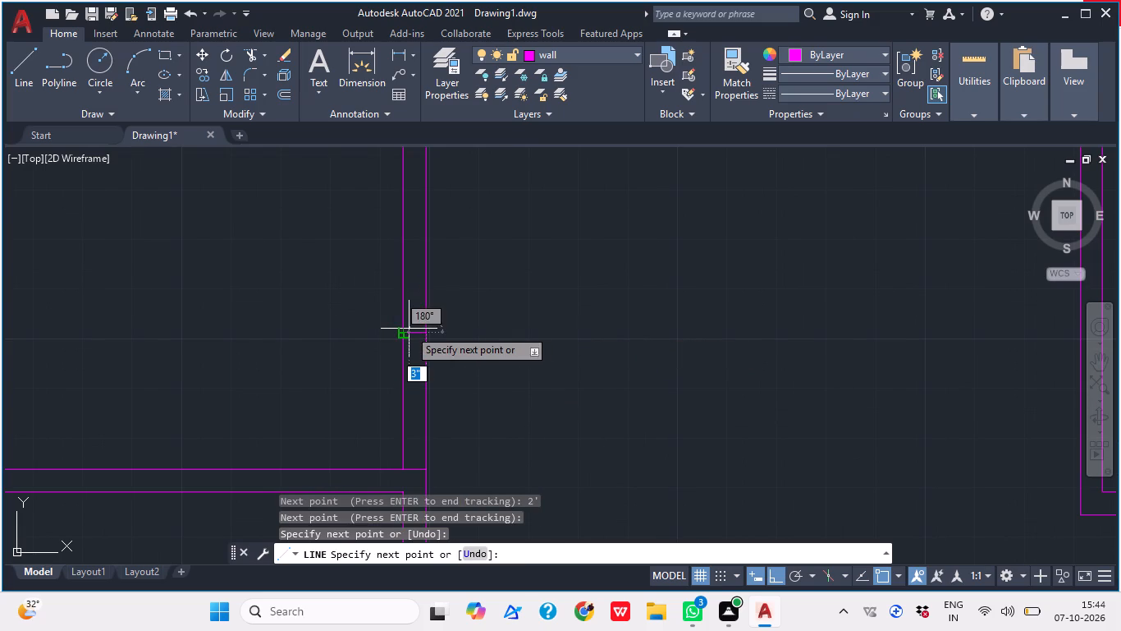
pyautogui.press('Escape')
# Trim both corridor wall lines between the new jamb line and the extended partition line to open the doorway.
pyautogui.write('tr')
pyautogui.press('space')
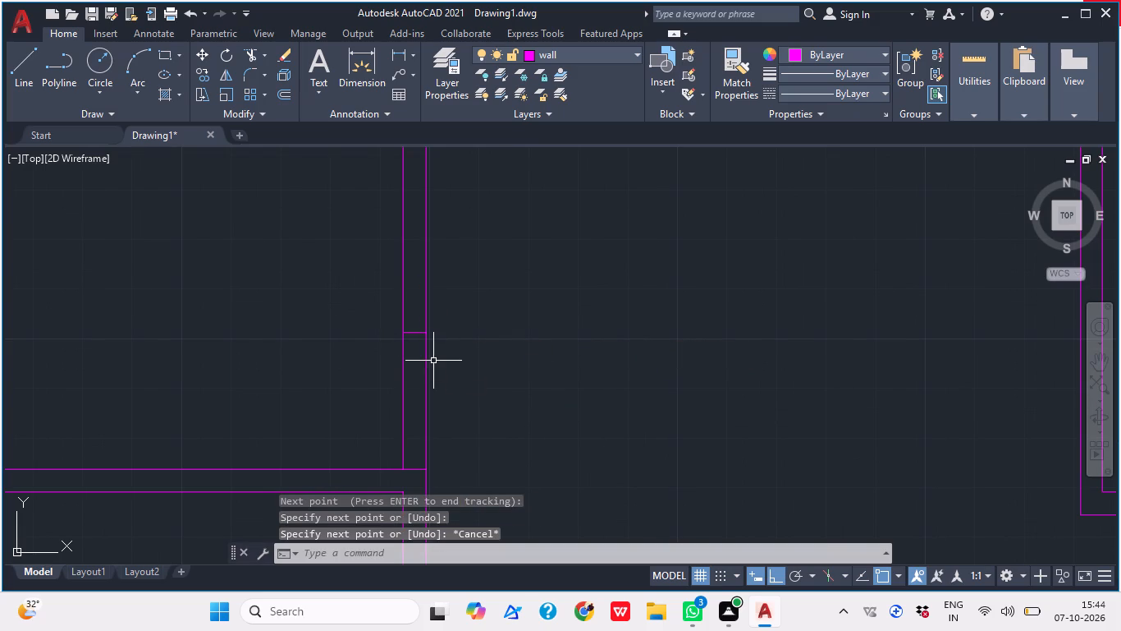
pyautogui.moveTo(435, 371); pyautogui.dragTo(424, 371)
pyautogui.click(365, 371)
pyautogui.press('Escape')
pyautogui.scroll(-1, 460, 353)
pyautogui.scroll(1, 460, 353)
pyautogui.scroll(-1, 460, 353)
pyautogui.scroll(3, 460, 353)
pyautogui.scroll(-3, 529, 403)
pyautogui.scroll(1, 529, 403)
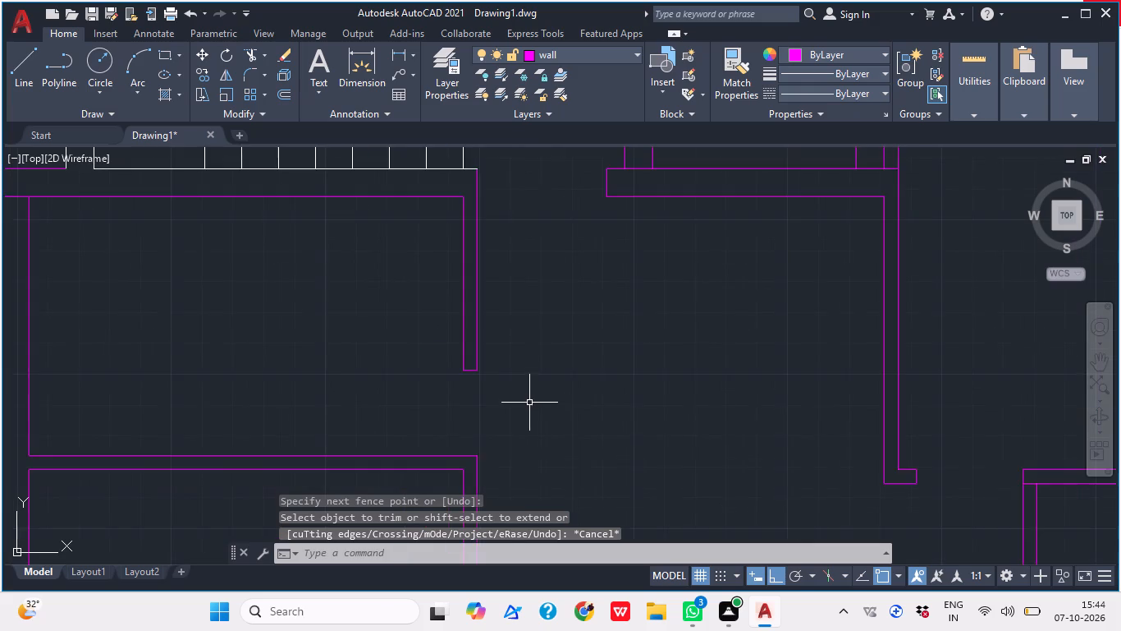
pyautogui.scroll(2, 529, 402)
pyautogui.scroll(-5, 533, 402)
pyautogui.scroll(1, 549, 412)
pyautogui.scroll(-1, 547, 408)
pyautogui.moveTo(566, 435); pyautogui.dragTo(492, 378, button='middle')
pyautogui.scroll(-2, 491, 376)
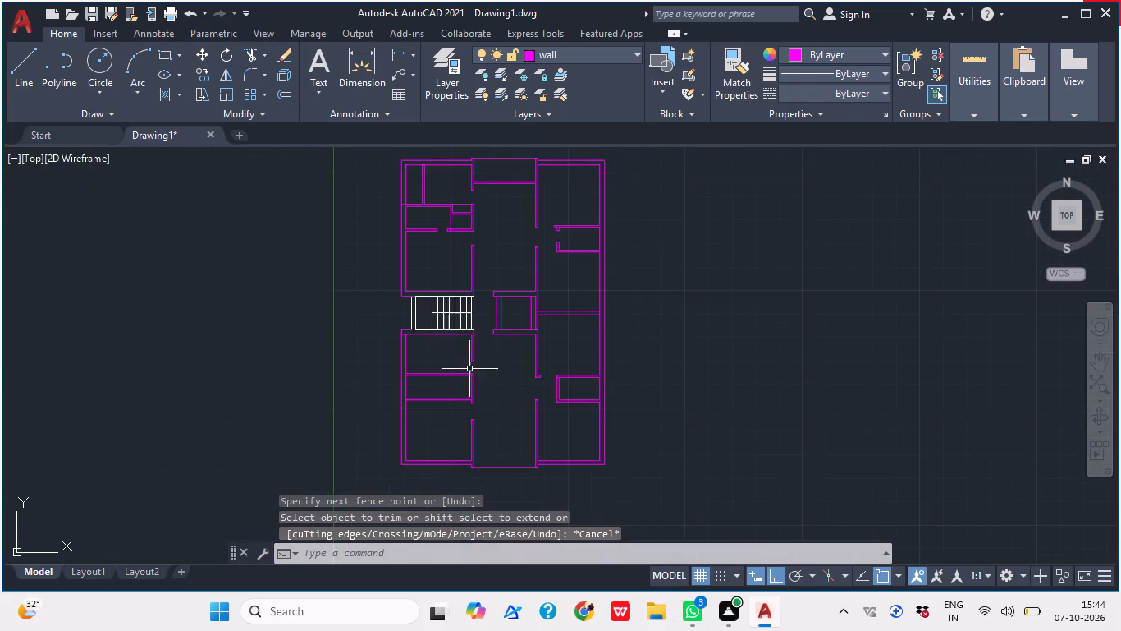
# Move the upper jamb line of the doorway below the staircase room 6" upward to widen the opening.
pyautogui.scroll(5, 460, 362)
pyautogui.moveTo(510, 388); pyautogui.dragTo(475, 378, button='middle')
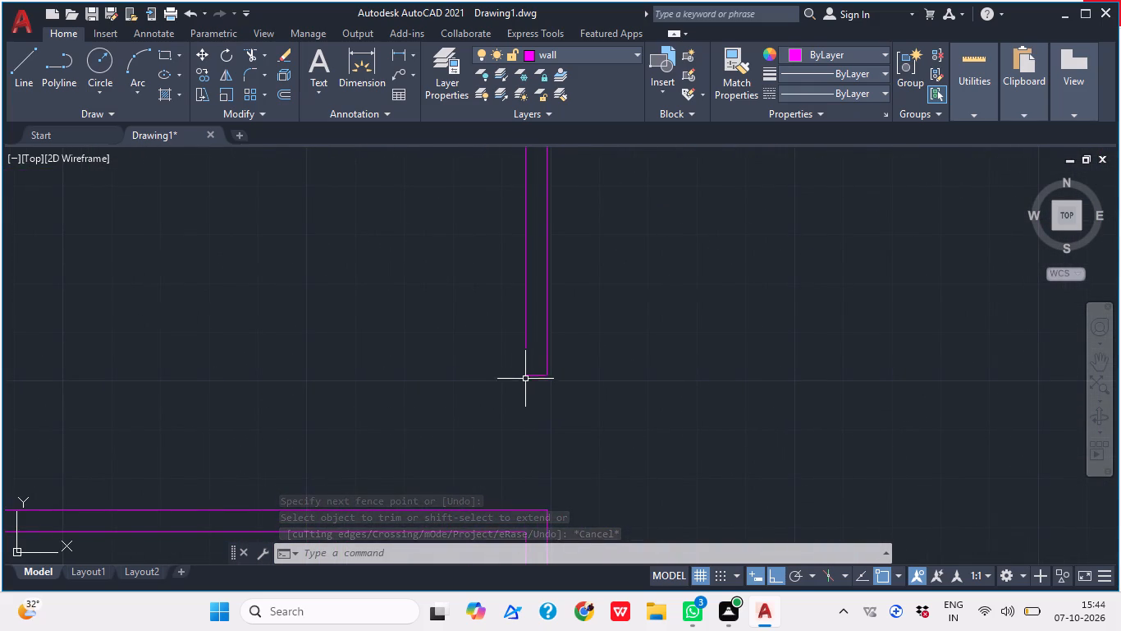
pyautogui.click(529, 377)
pyautogui.press('m')
pyautogui.press('space')
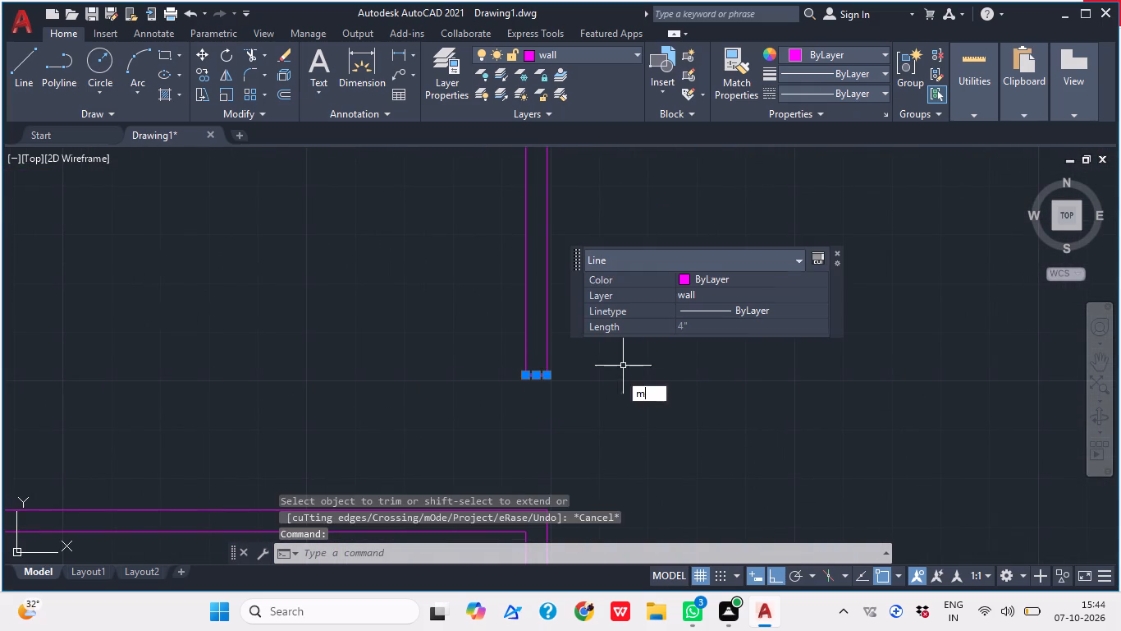
pyautogui.click(548, 379)
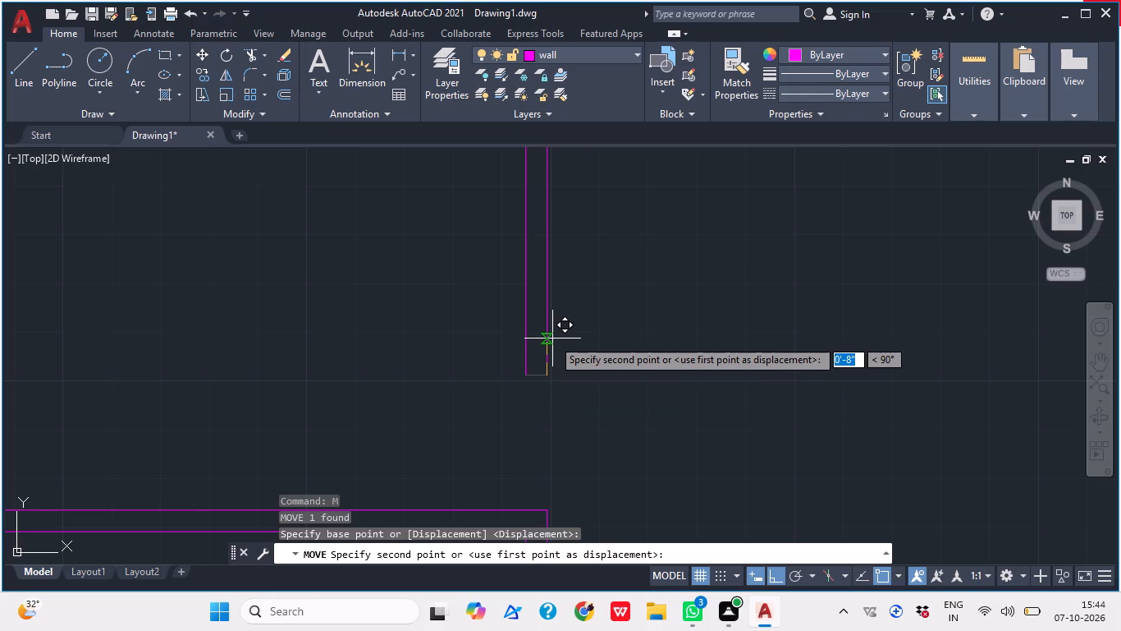
pyautogui.write('6"')
pyautogui.press('Return')
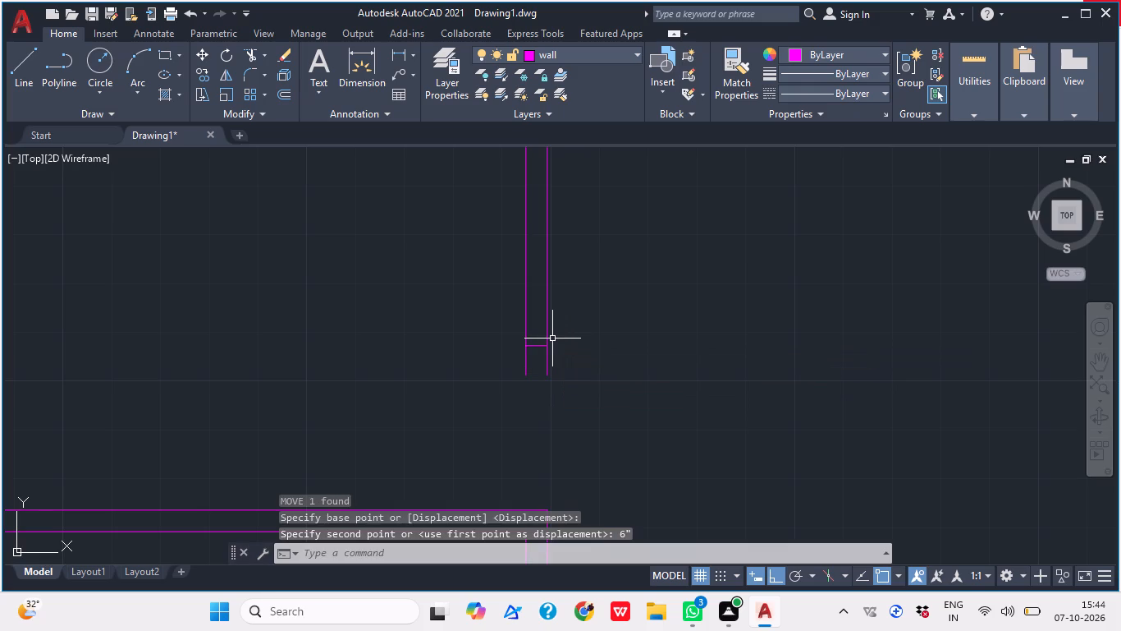
# Trim both wall line ends that overhang below the moved jamb line.
pyautogui.press('Escape')
pyautogui.write('tr')
pyautogui.press('space')
pyautogui.moveTo(599, 365); pyautogui.dragTo(588, 366)
pyautogui.click(456, 366)
pyautogui.press('Escape')
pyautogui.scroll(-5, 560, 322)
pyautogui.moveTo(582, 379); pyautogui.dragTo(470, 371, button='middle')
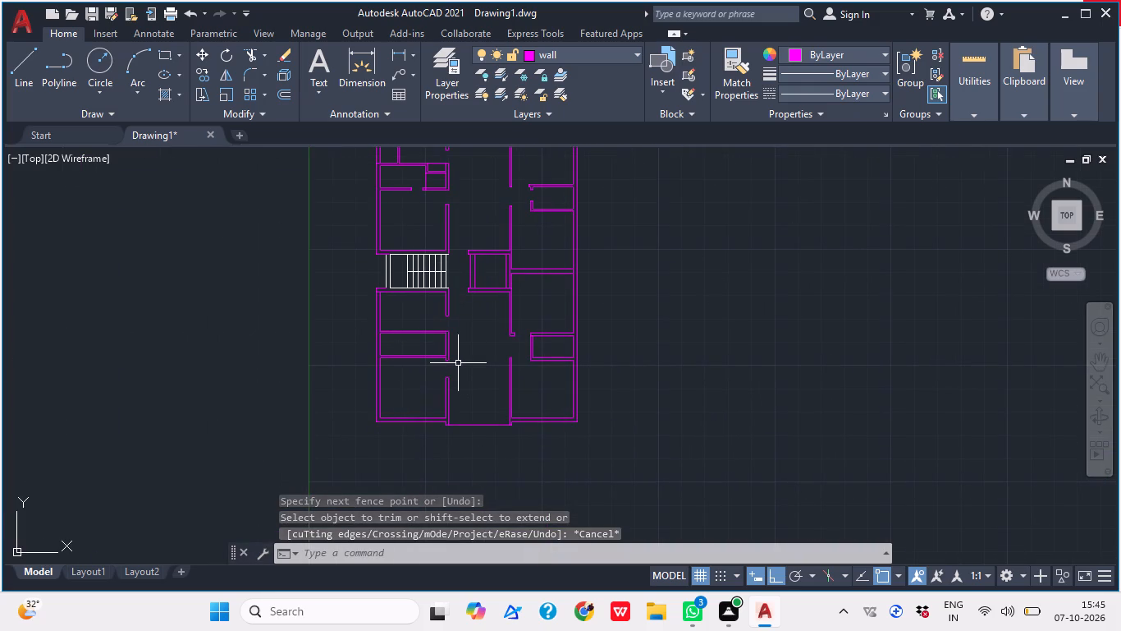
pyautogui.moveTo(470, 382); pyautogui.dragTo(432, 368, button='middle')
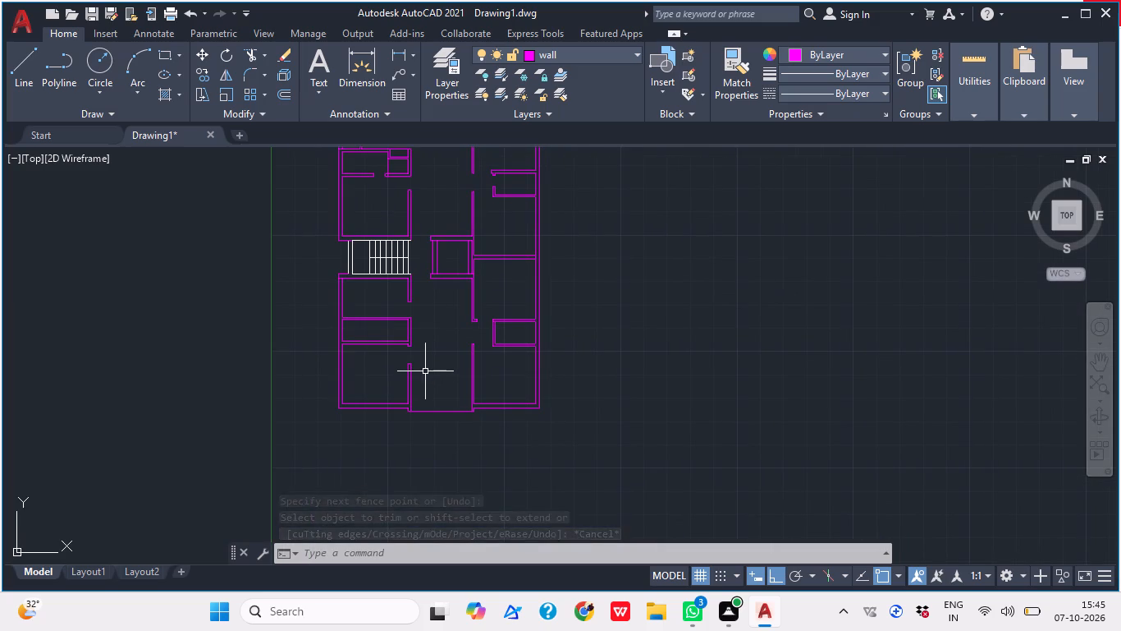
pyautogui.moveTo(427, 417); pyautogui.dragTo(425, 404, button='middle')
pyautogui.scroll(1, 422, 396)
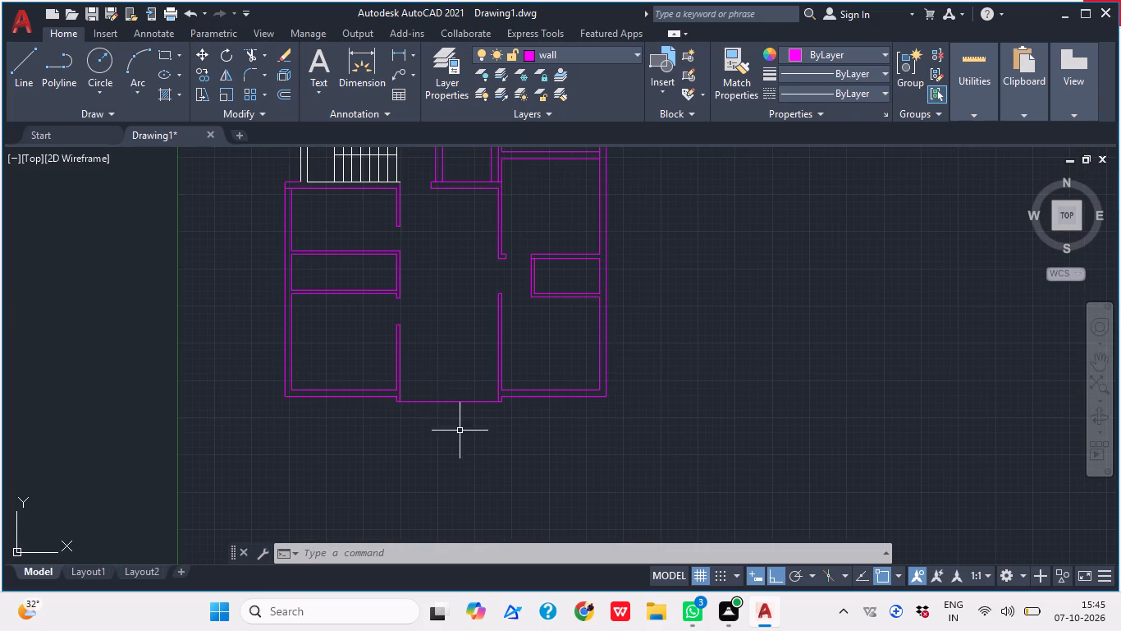
# Offset the outer wall line at the bottom end of the central passage 3'6" upward into the passage.
pyautogui.moveTo(441, 424); pyautogui.dragTo(410, 394, button='middle')
pyautogui.press('o')
pyautogui.press('space')
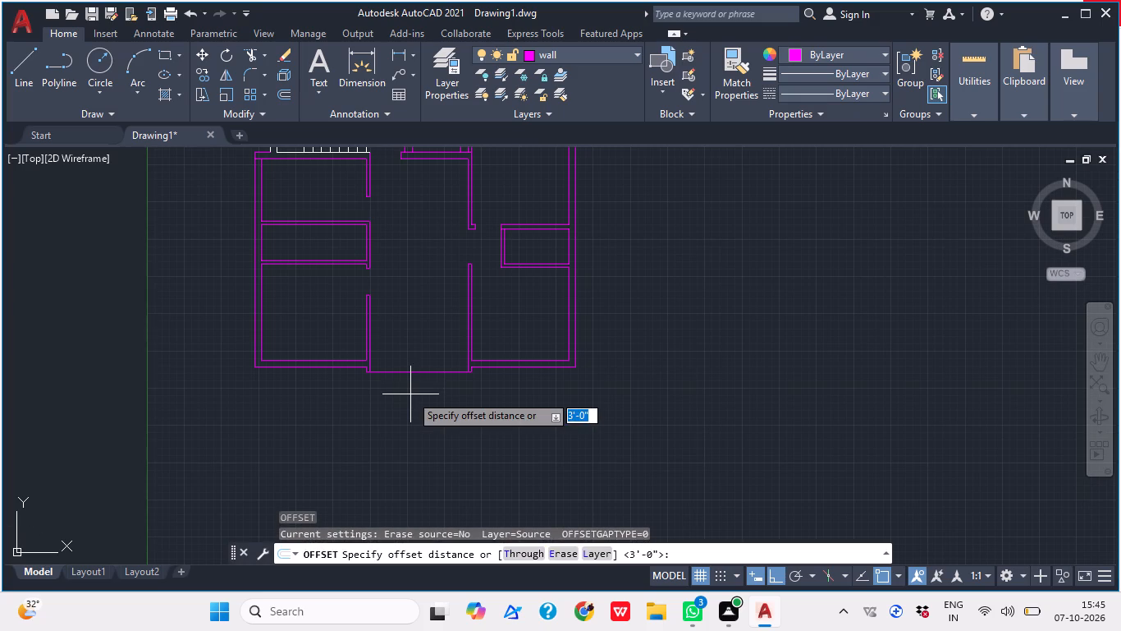
pyautogui.write('3\'6"')
pyautogui.press('Return')
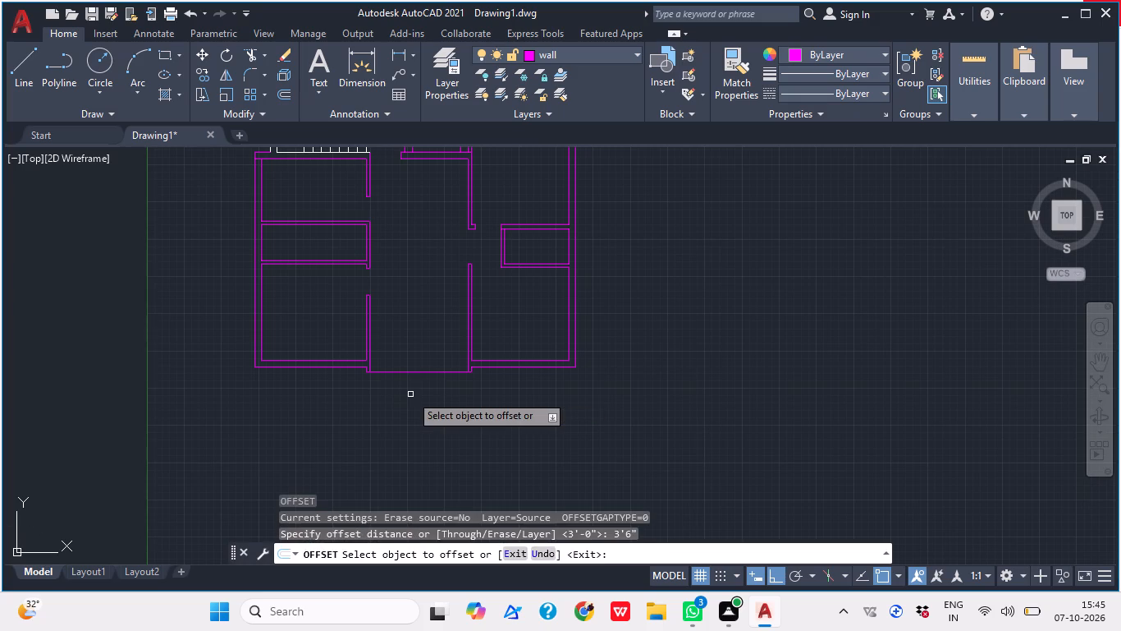
pyautogui.scroll(2, 409, 396)
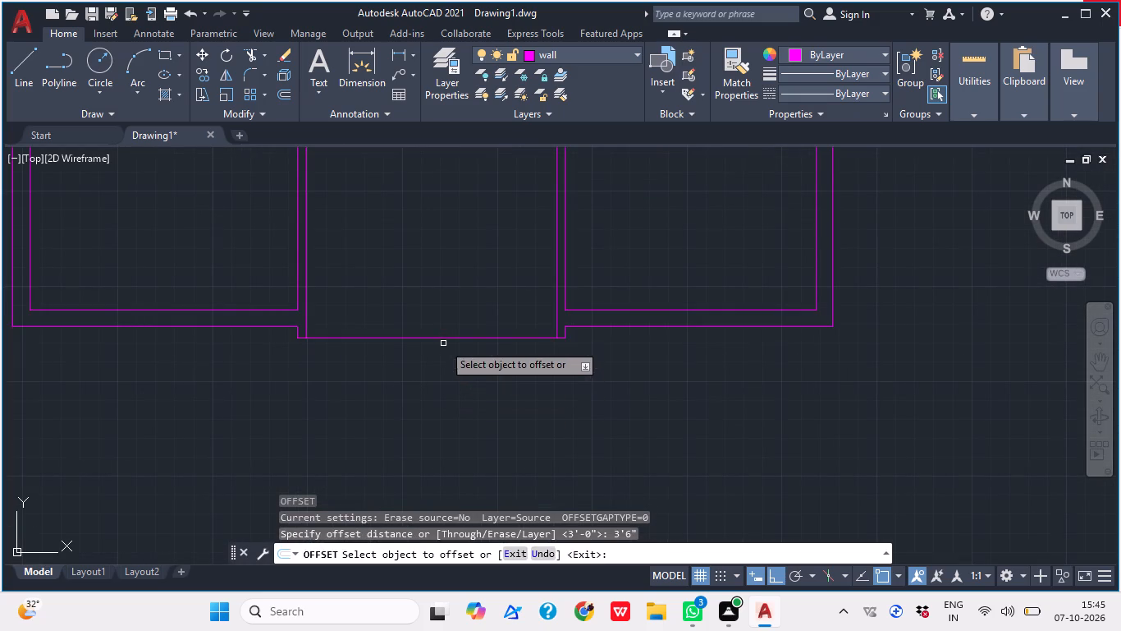
pyautogui.click(431, 337)
pyautogui.click(418, 270)
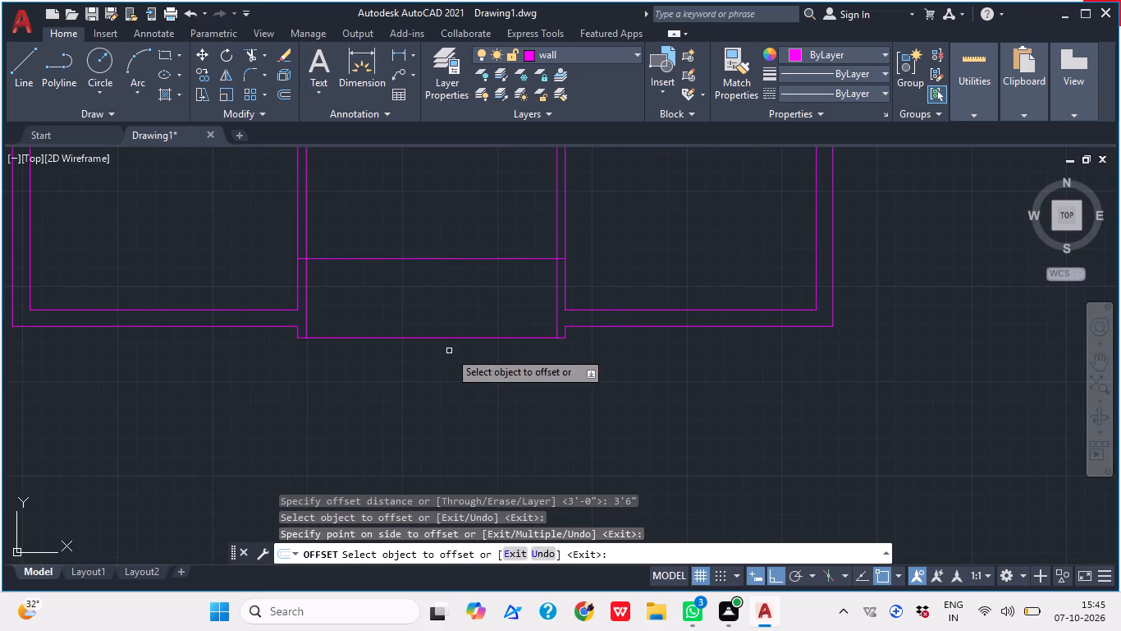
pyautogui.press('space')
# Offset the new cross line in the passage 4.5" upward to give the cross wall its thickness.
pyautogui.press('space')
pyautogui.write('4')
pyautogui.press('.')
pyautogui.press('6')
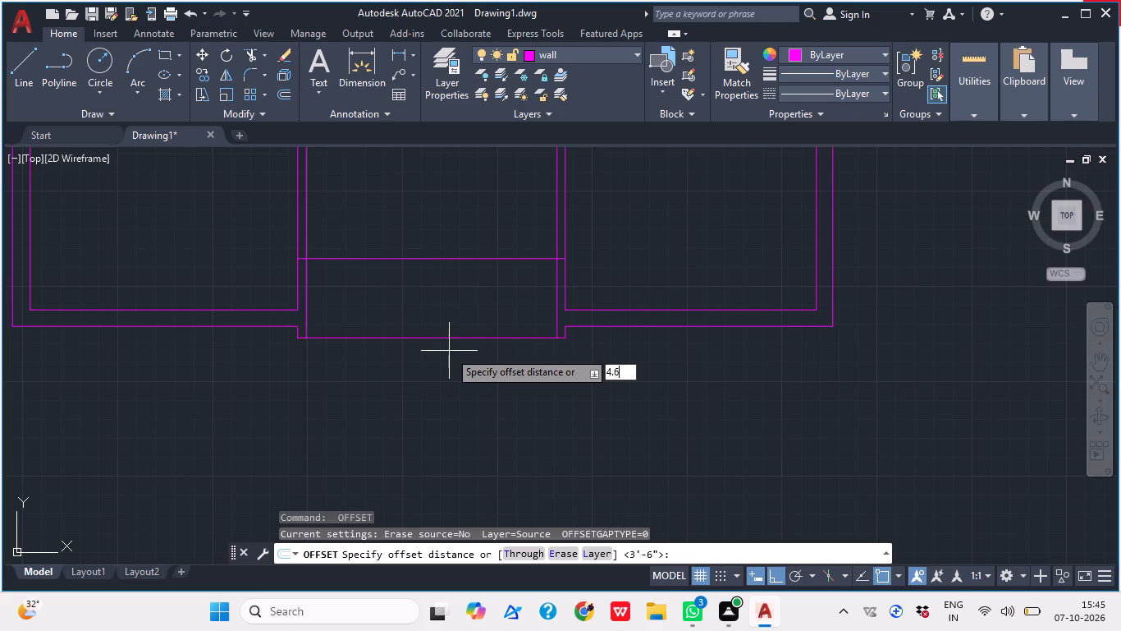
pyautogui.press('BackSpace')
pyautogui.write('5"')
pyautogui.press('Return')
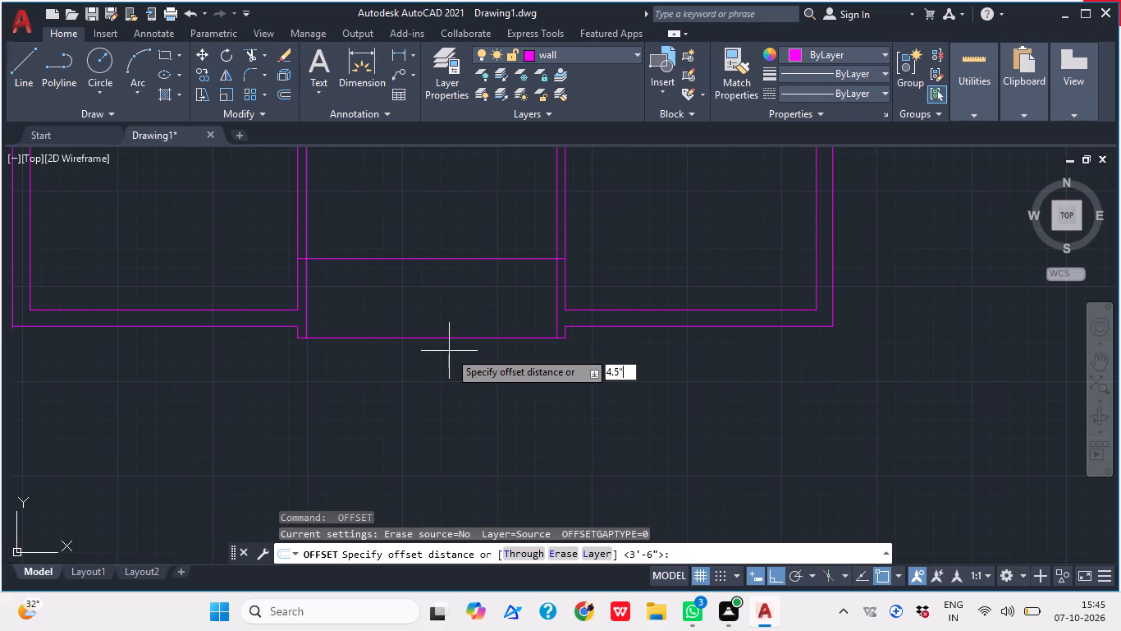
pyautogui.click(424, 258)
pyautogui.click(424, 223)
pyautogui.press('Escape')
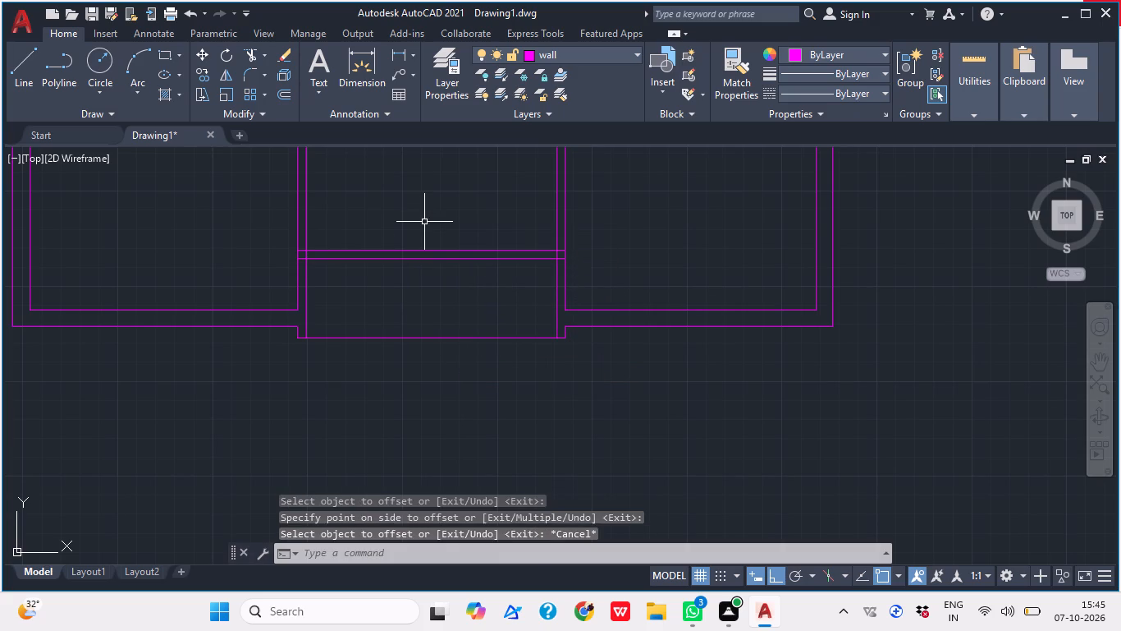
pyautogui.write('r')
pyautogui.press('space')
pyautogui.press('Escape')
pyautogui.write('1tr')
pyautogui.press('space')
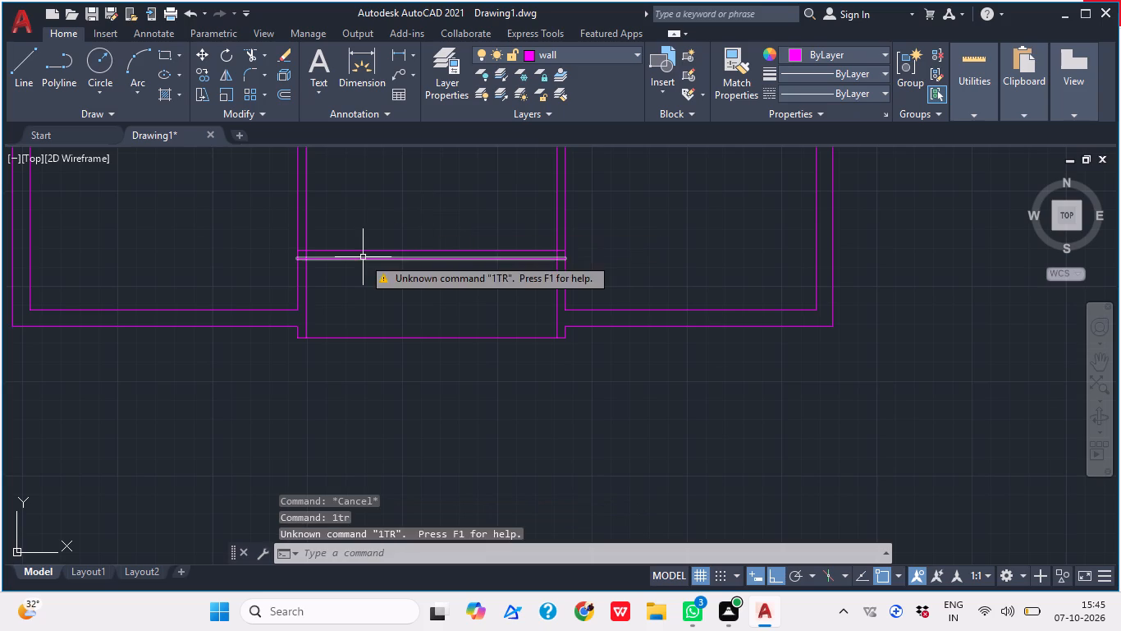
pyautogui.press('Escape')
# Trim the overlapping lines where the new cross wall meets the passage's left wall to form a clean junction.
pyautogui.press('`')
pyautogui.press('t')
pyautogui.write('r')
pyautogui.press('space')
pyautogui.scroll(3, 307, 255)
pyautogui.click(289, 252)
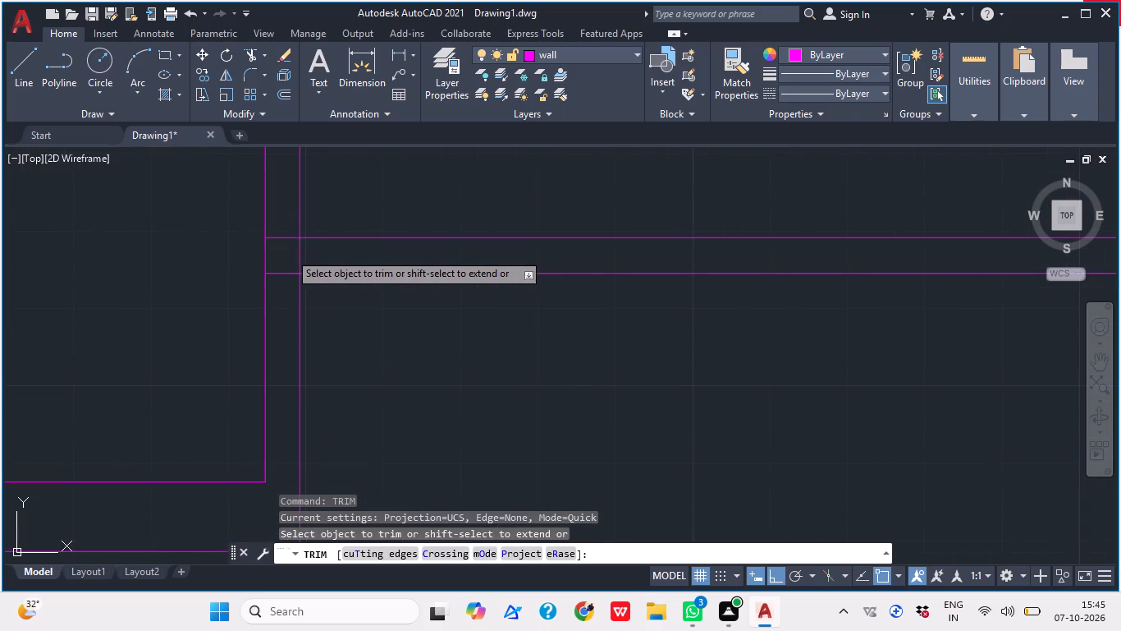
pyautogui.click(283, 225)
pyautogui.click(284, 235)
pyautogui.click(313, 255)
pyautogui.click(292, 268)
pyautogui.click(286, 277)
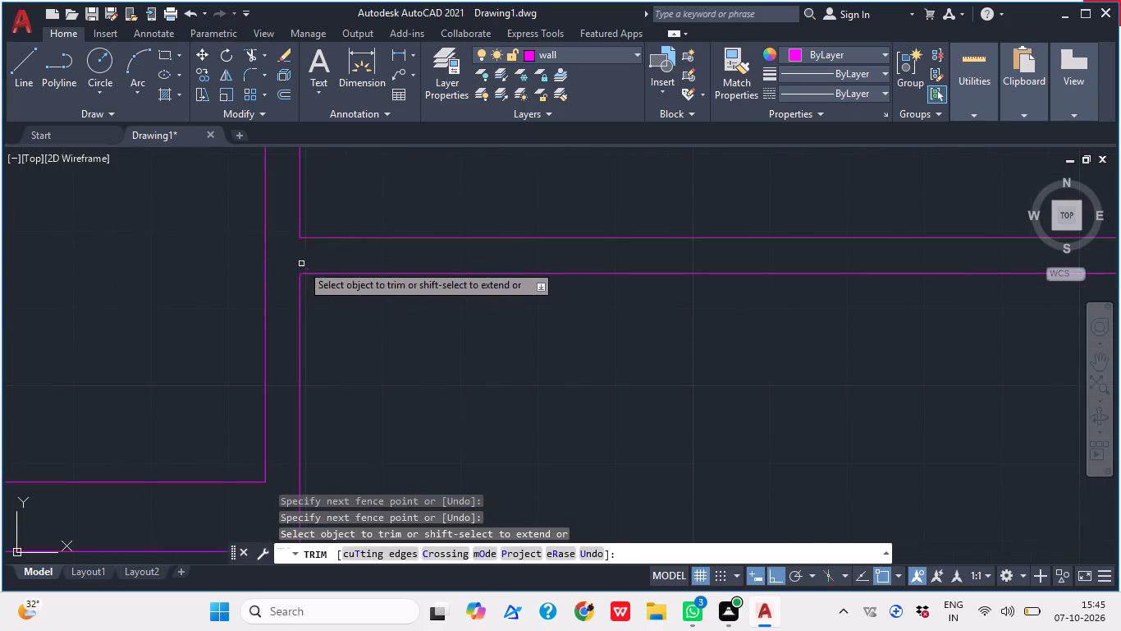
# Trim the overlapping lines where the new cross wall meets the passage's right wall to form a clean junction.
pyautogui.scroll(-3, 305, 263)
pyautogui.scroll(1, 323, 262)
pyautogui.scroll(3, 766, 269)
pyautogui.click(512, 249)
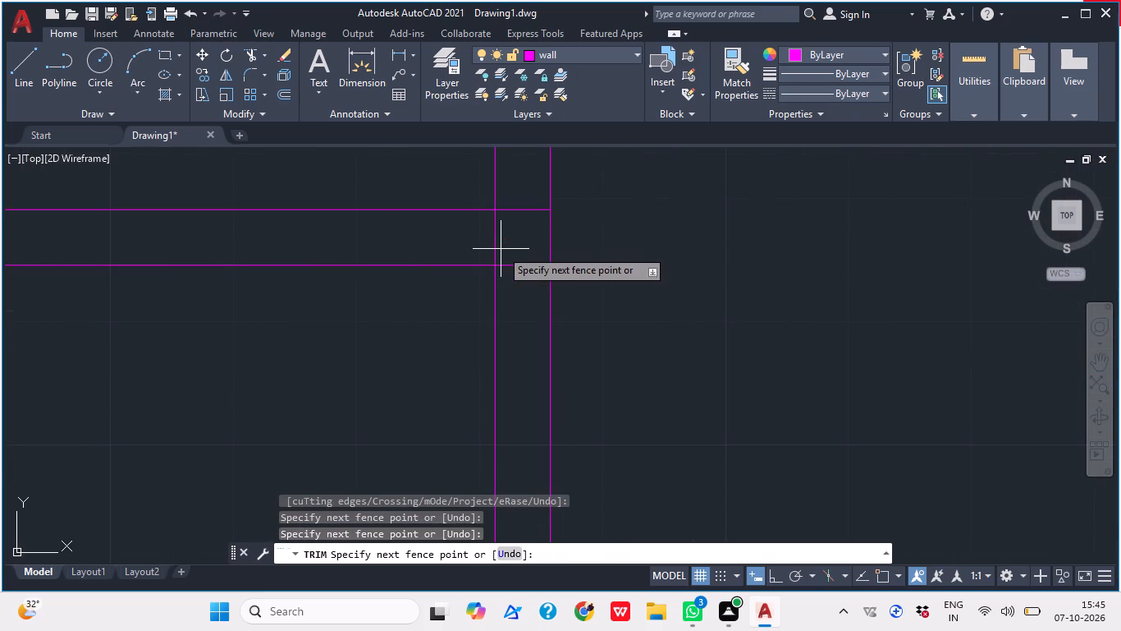
pyautogui.moveTo(483, 237); pyautogui.dragTo(491, 245)
pyautogui.click(513, 265)
pyautogui.click(515, 213)
pyautogui.click(515, 196)
pyautogui.press('`')
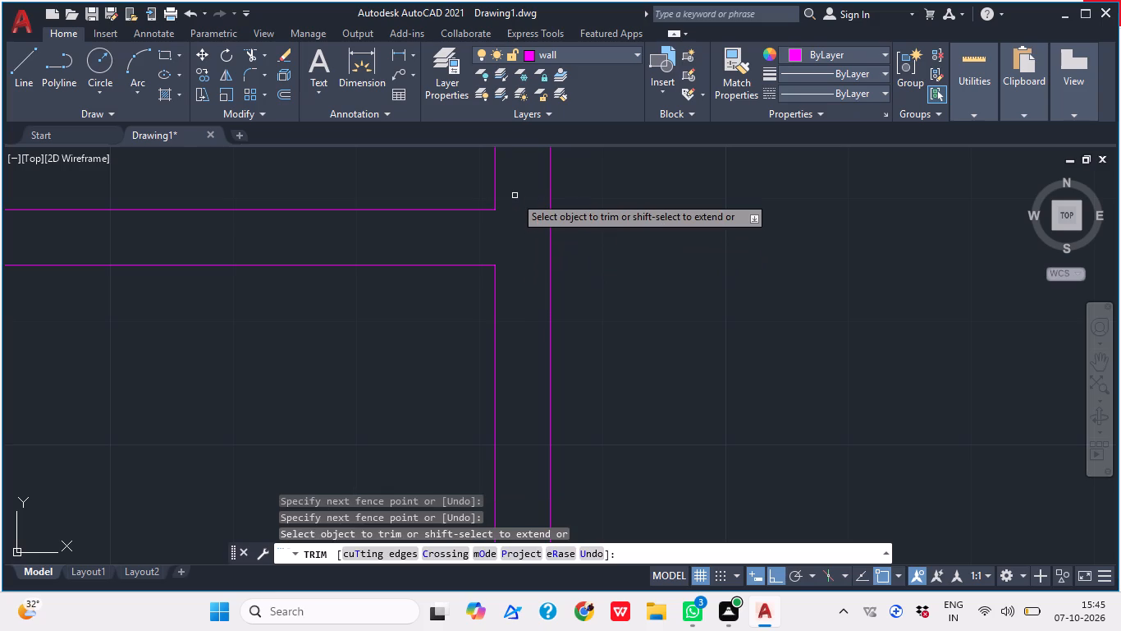
pyautogui.scroll(1, 510, 228)
pyautogui.scroll(-2, 515, 230)
pyautogui.press('Escape')
# Draw a line from the midpoint of the cross wall's lower line 2' to the left, continuing up across the wall as a jamb.
pyautogui.scroll(-2, 602, 246)
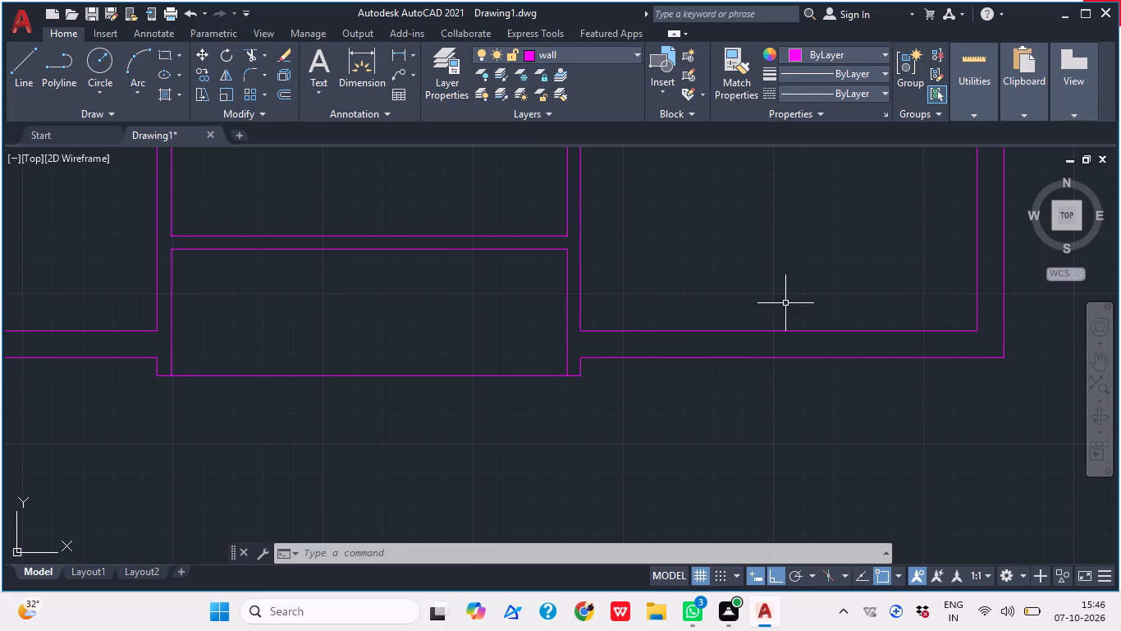
pyautogui.moveTo(668, 367); pyautogui.dragTo(675, 427, button='middle')
pyautogui.scroll(-1, 675, 426)
pyautogui.moveTo(585, 413); pyautogui.dragTo(615, 445, button='middle')
pyautogui.write('l')
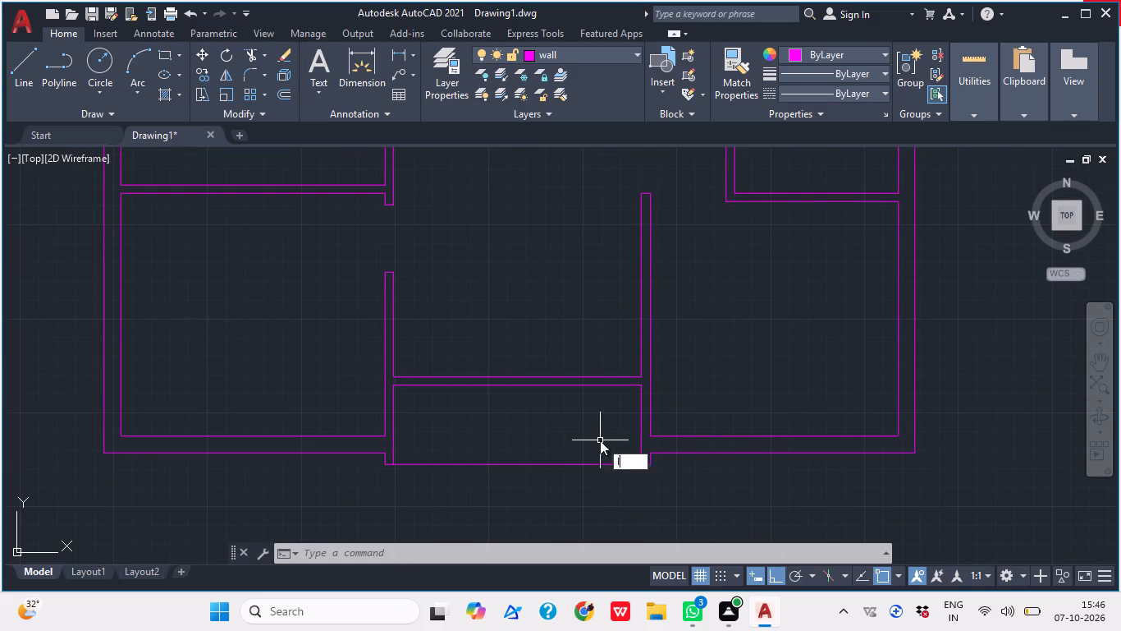
pyautogui.press('space')
pyautogui.click(515, 387)
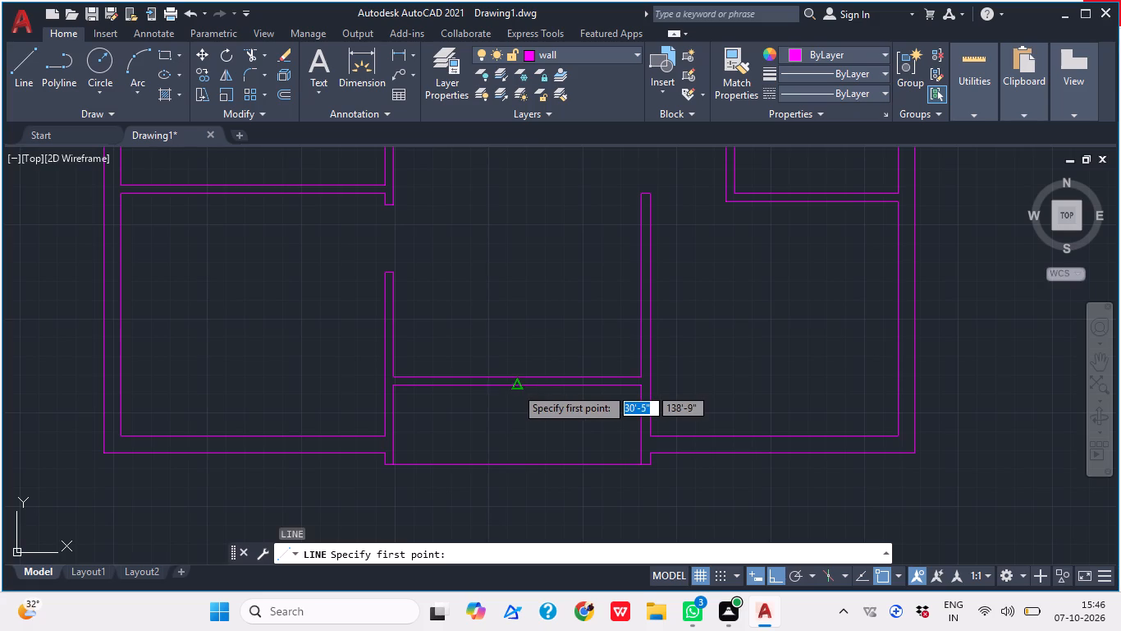
pyautogui.scroll(2, 498, 386)
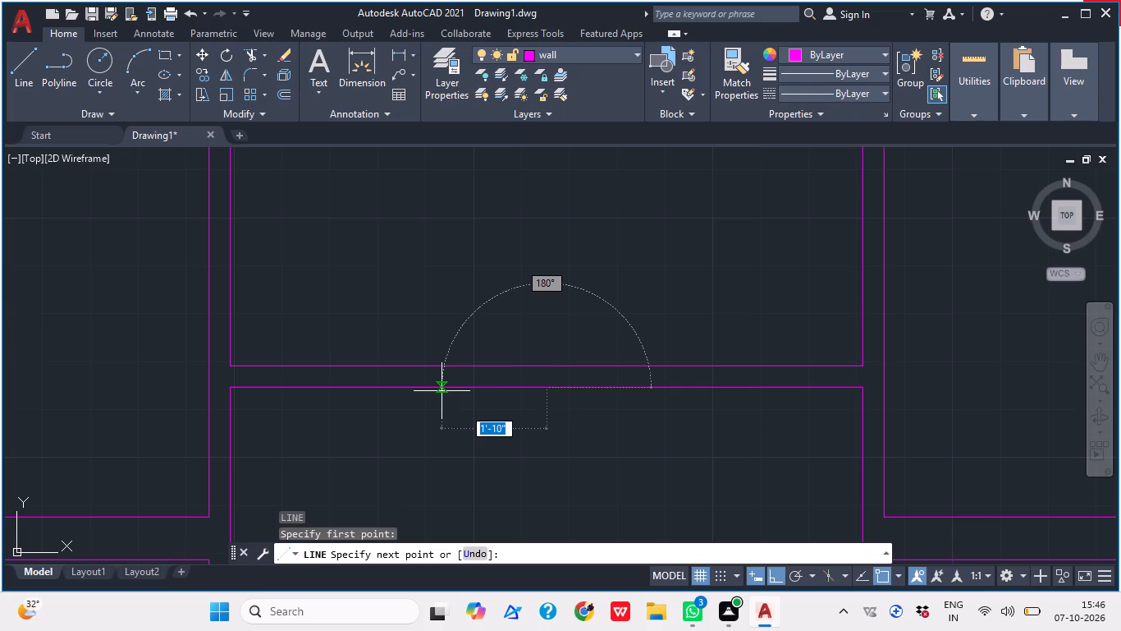
pyautogui.write("2'")
pyautogui.press('Return')
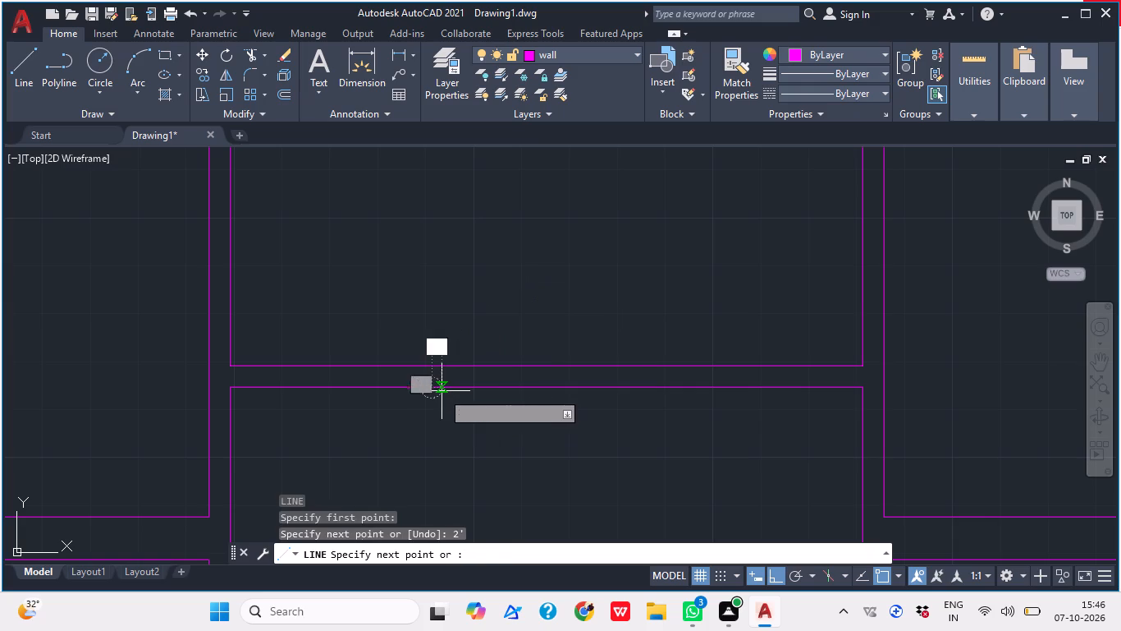
pyautogui.scroll(3, 424, 371)
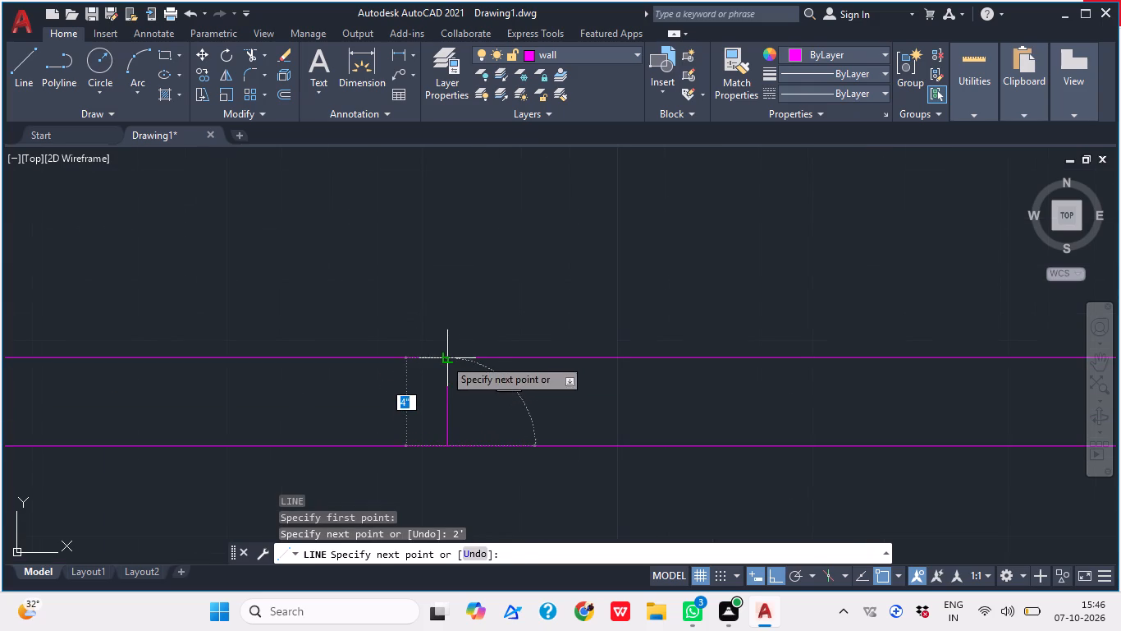
pyautogui.click(444, 358)
pyautogui.scroll(-1, 451, 348)
pyautogui.scroll(2, 451, 348)
pyautogui.scroll(-1, 451, 348)
pyautogui.press('Escape')
pyautogui.scroll(-2, 462, 374)
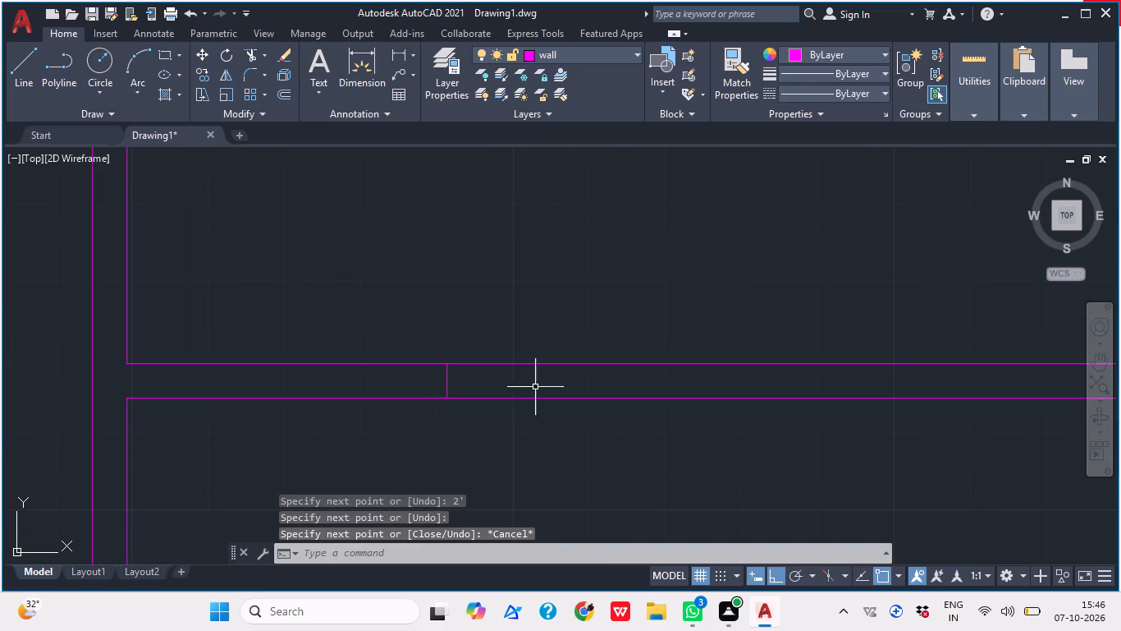
# Offset the jamb line 4' to the right for the other side of the cross wall's opening.
pyautogui.click(444, 389)
pyautogui.press('Escape')
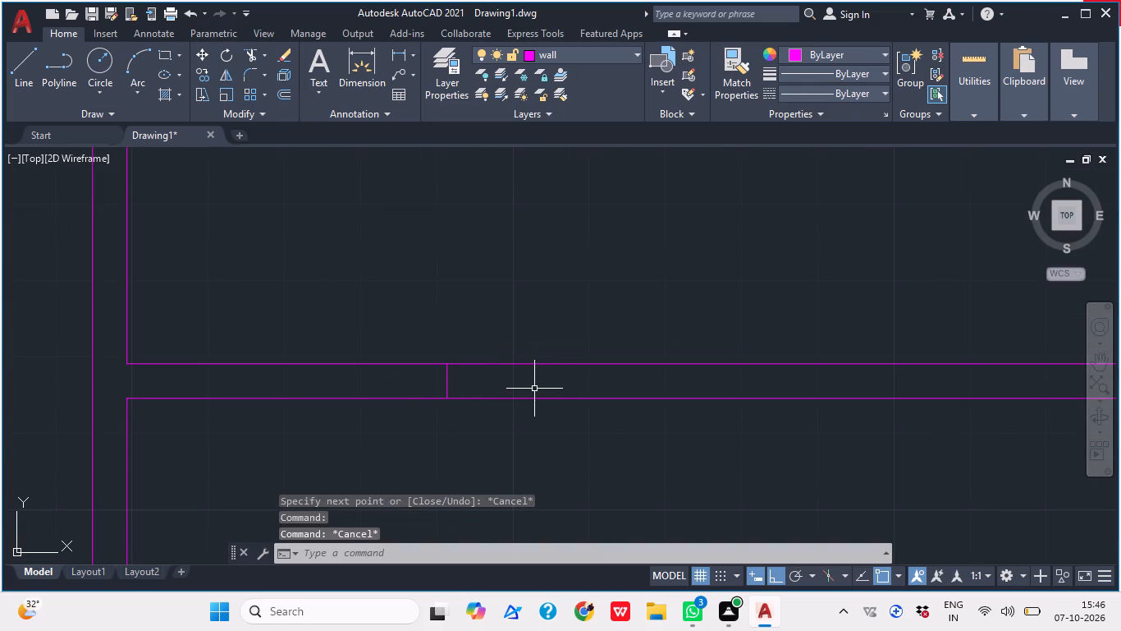
pyautogui.write('o')
pyautogui.press('space')
pyautogui.write("4'")
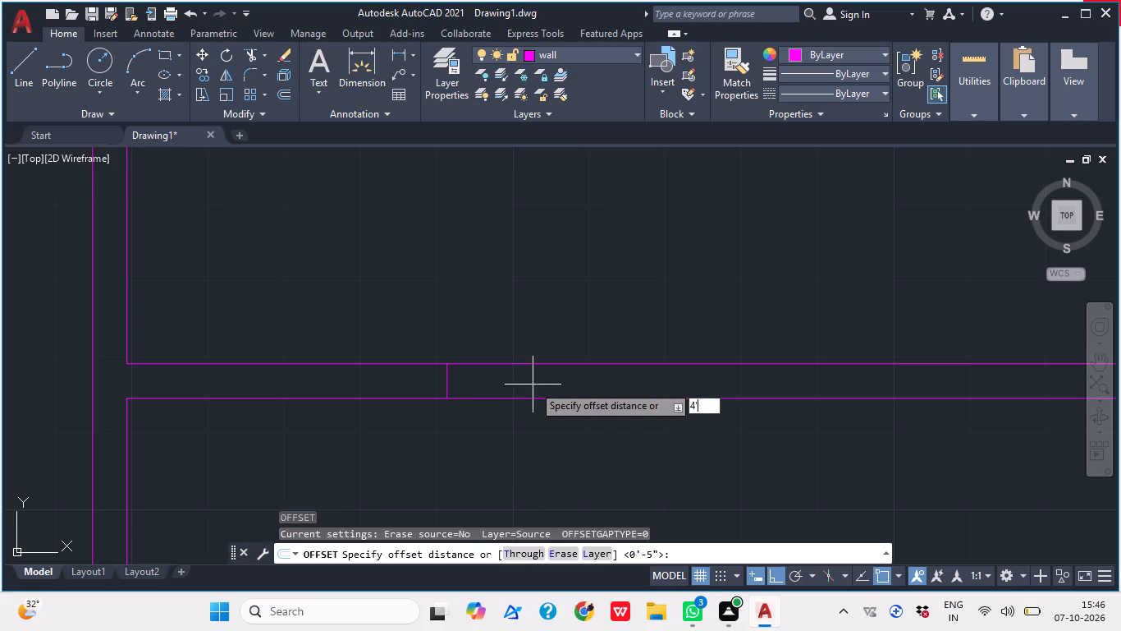
pyautogui.press('Return')
pyautogui.click(446, 389)
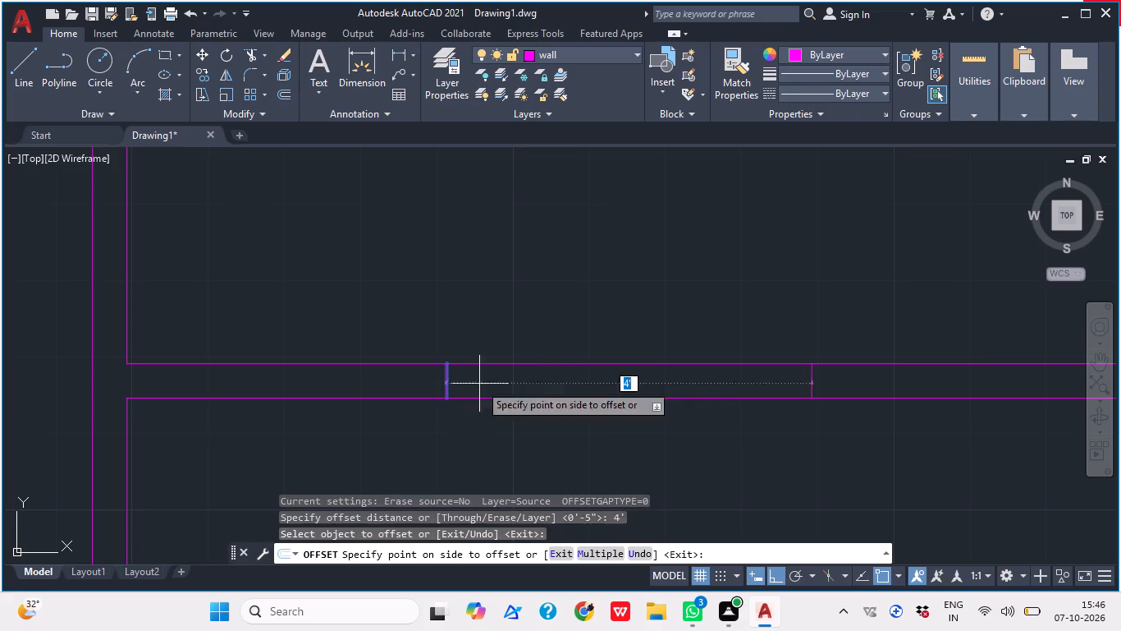
pyautogui.click(647, 392)
pyautogui.moveTo(666, 444); pyautogui.dragTo(638, 433, button='middle')
pyautogui.press('Escape')
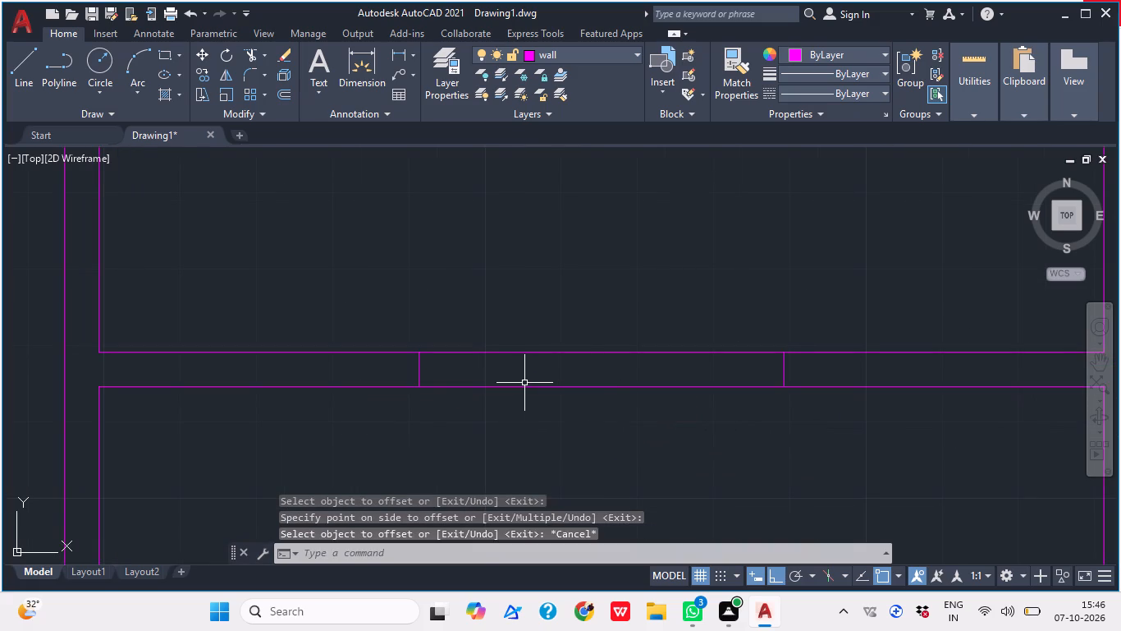
# Erase the 2' helper segment lying along the cross wall's lower line.
pyautogui.click(524, 388)
pyautogui.press('Delete')
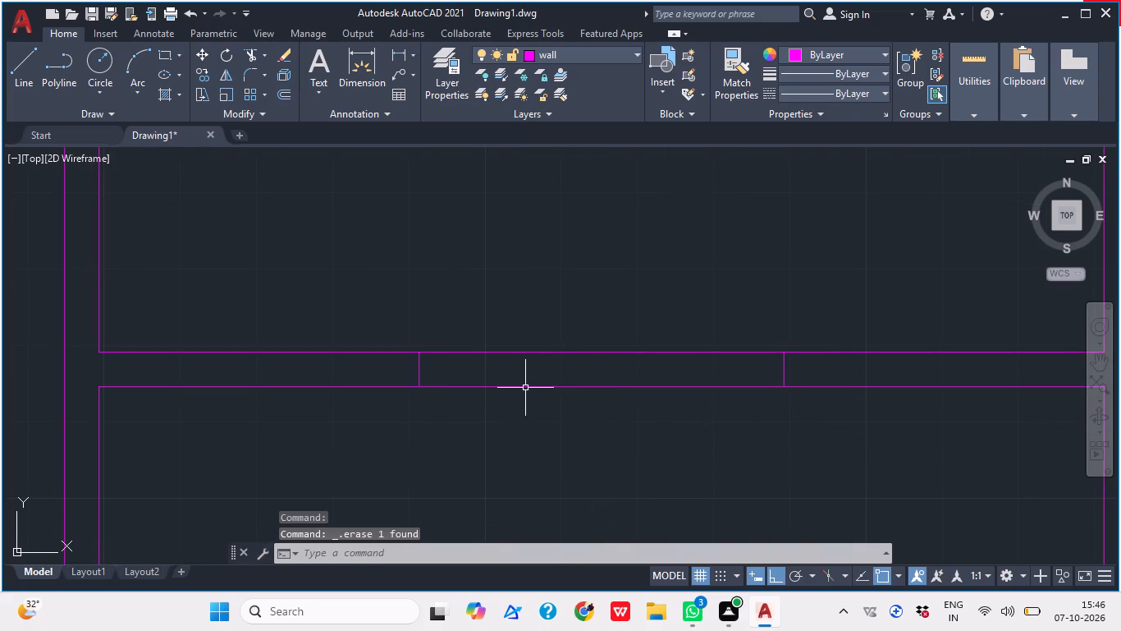
# Trim both cross wall lines between the two jamb lines to open the doorway.
pyautogui.scroll(-1, 585, 387)
pyautogui.write('tr')
pyautogui.press('space')
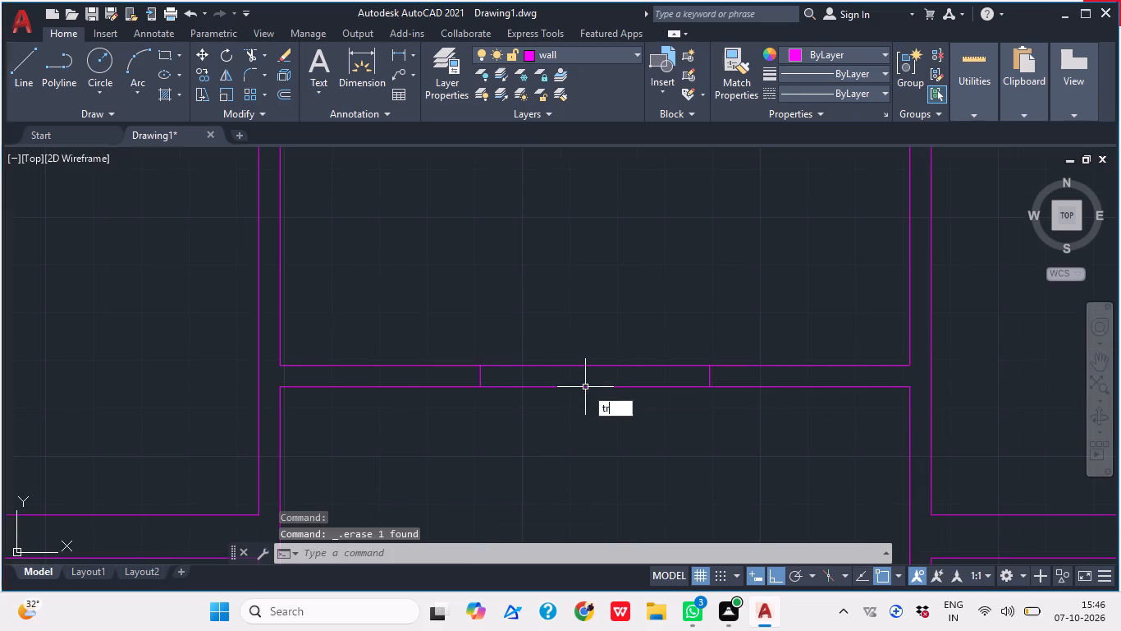
pyautogui.click(597, 392)
pyautogui.click(562, 321)
pyautogui.press('Escape')
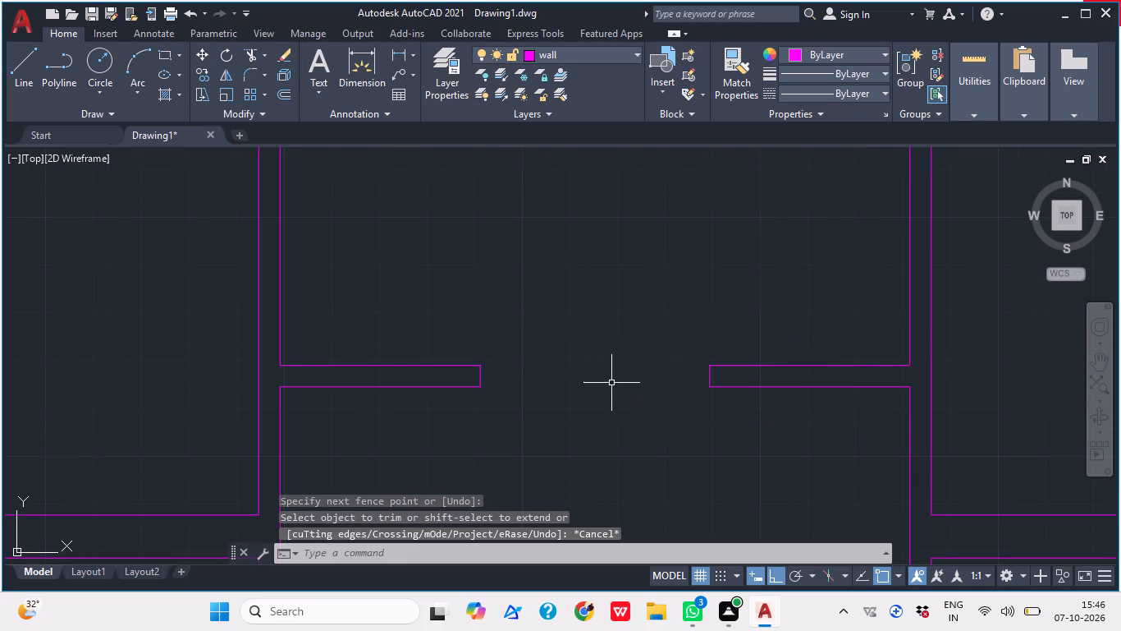
# Examine the whole floor plan to check its walls, partitions and door openings.
pyautogui.scroll(-3, 611, 383)
pyautogui.scroll(1, 615, 383)
pyautogui.moveTo(656, 408); pyautogui.dragTo(583, 408, button='middle')
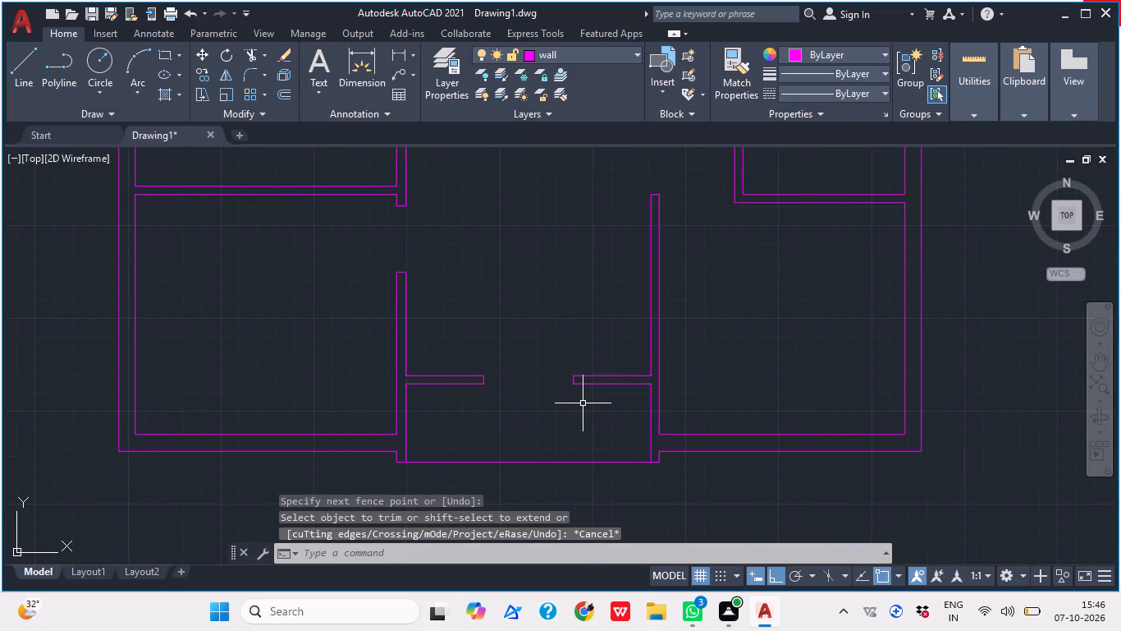
pyautogui.scroll(-3, 583, 397)
pyautogui.moveTo(650, 401); pyautogui.dragTo(588, 417, button='middle')
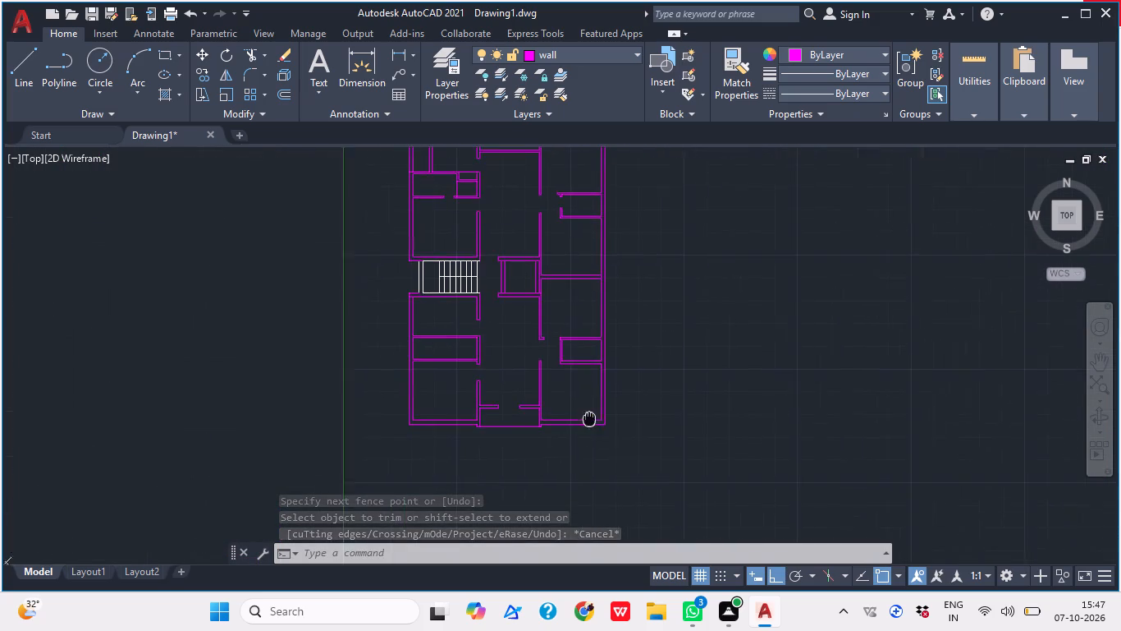
pyautogui.moveTo(588, 417); pyautogui.dragTo(579, 417, button='middle')
pyautogui.moveTo(492, 331); pyautogui.dragTo(495, 401, button='middle')
pyautogui.moveTo(478, 331); pyautogui.dragTo(475, 374, button='middle')
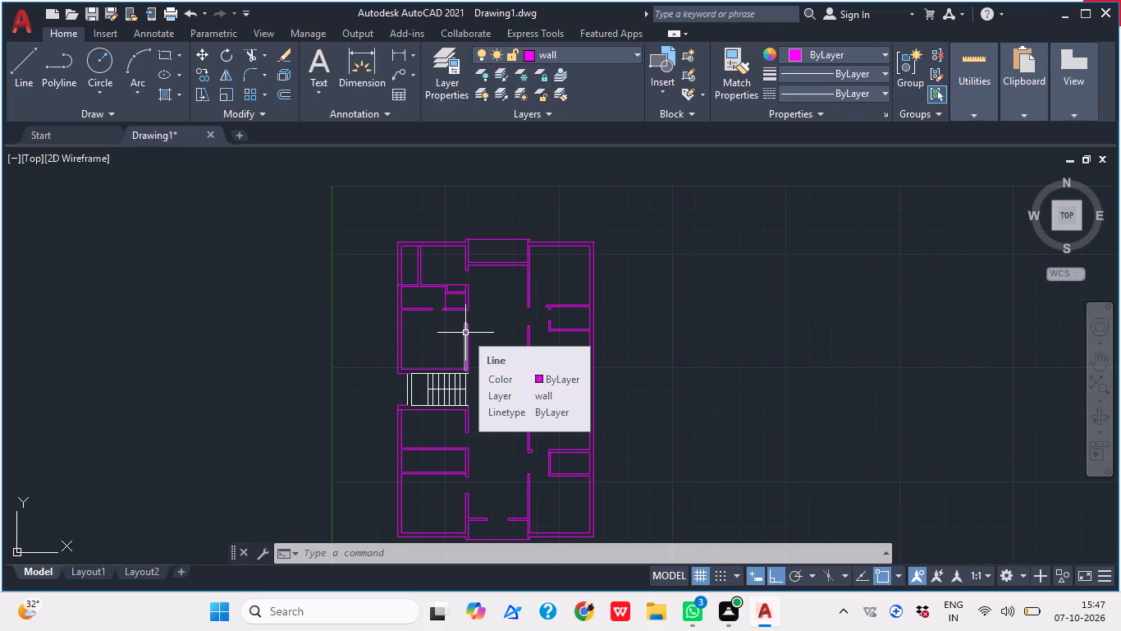
pyautogui.moveTo(536, 325); pyautogui.dragTo(528, 361, button='middle')
pyautogui.moveTo(501, 367); pyautogui.dragTo(511, 335, button='middle')
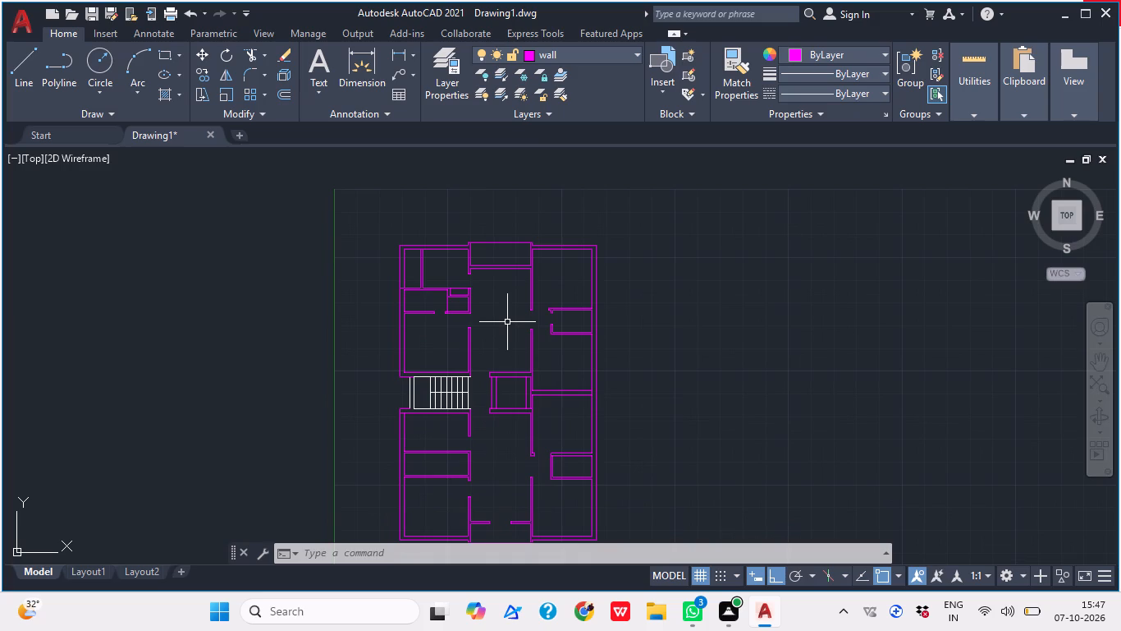
pyautogui.moveTo(450, 340); pyautogui.dragTo(449, 333, button='middle')
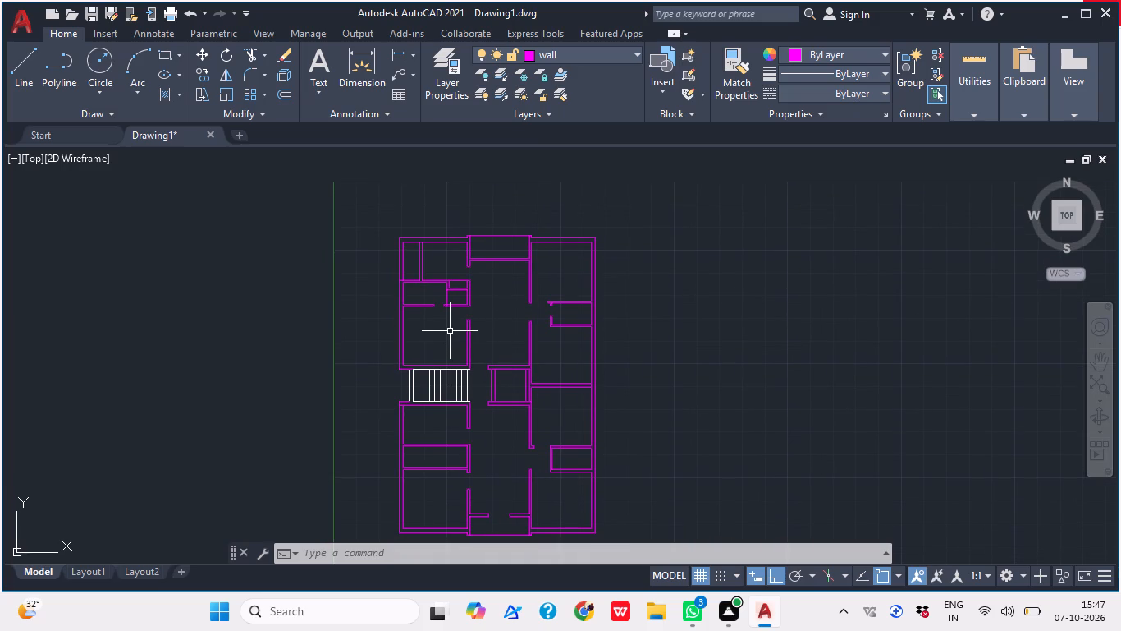
pyautogui.scroll(-1, 501, 312)
pyautogui.moveTo(498, 313); pyautogui.dragTo(494, 333, button='middle')
pyautogui.moveTo(500, 386); pyautogui.dragTo(499, 386, button='middle')
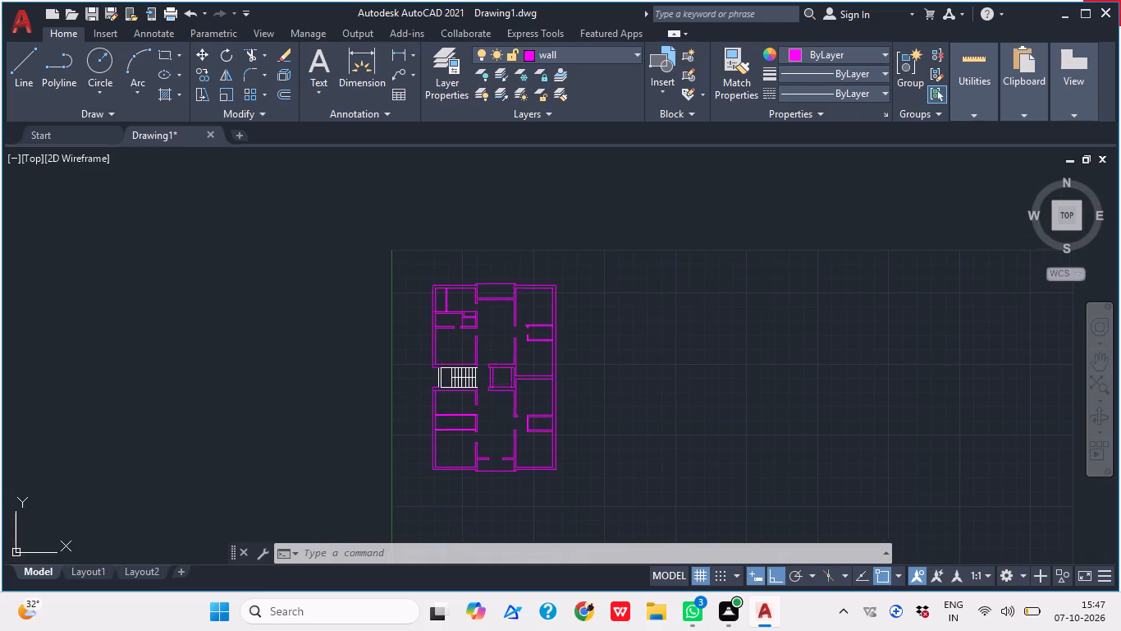
pyautogui.moveTo(499, 386); pyautogui.dragTo(491, 358, button='middle')
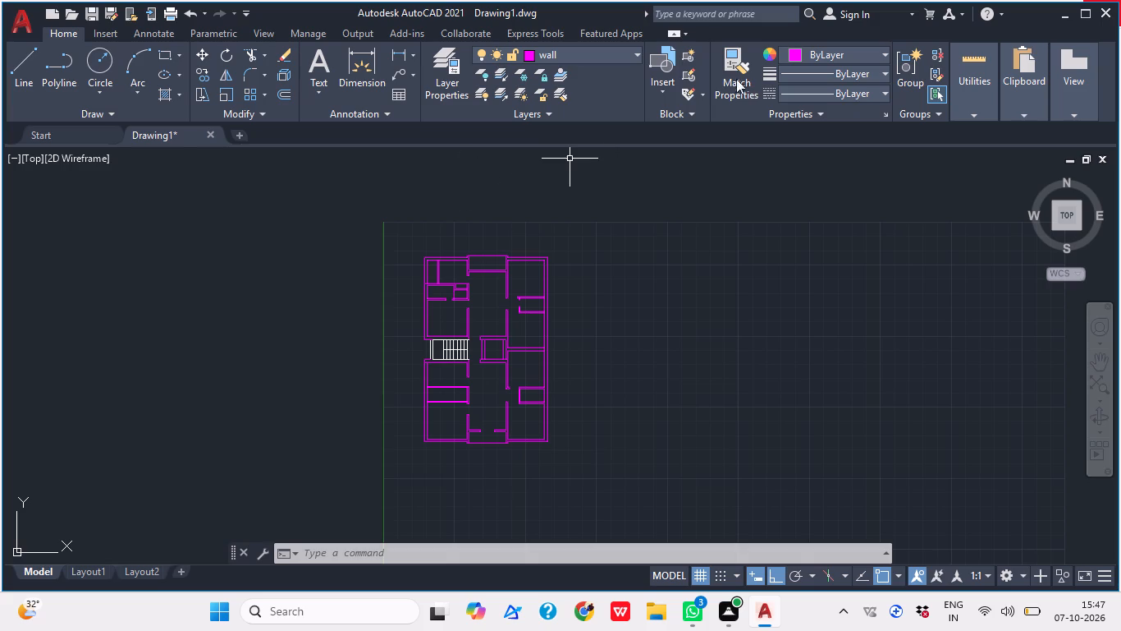
# Change the door layer's colour to cyan.
pyautogui.click(625, 48)
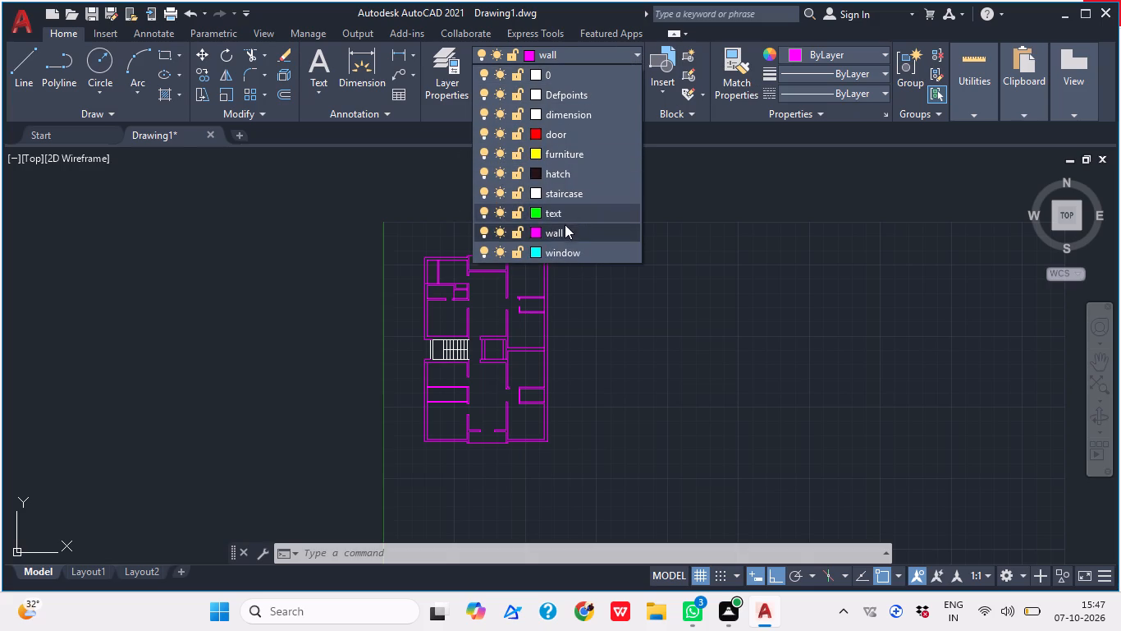
pyautogui.click(537, 135)
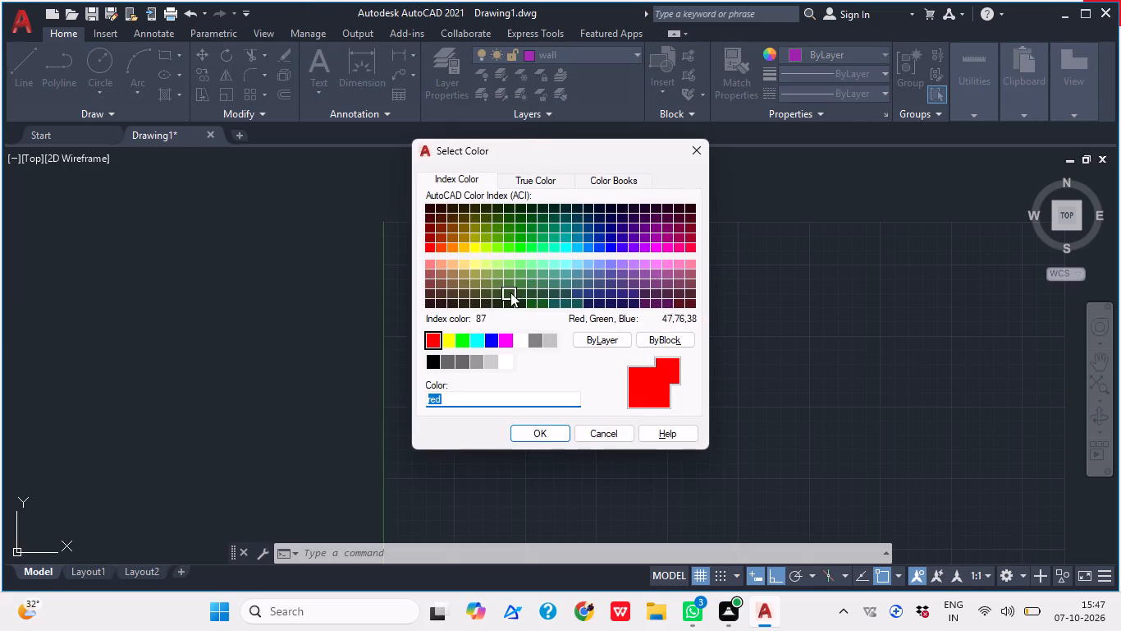
pyautogui.click(479, 338)
pyautogui.click(522, 435)
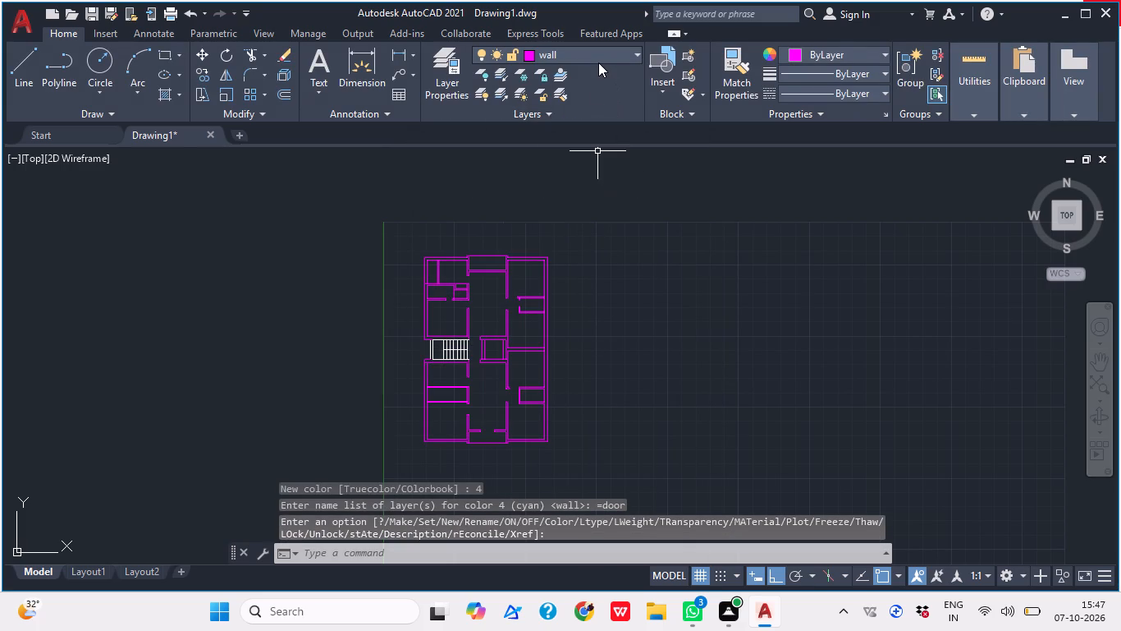
# Make the door layer the current layer.
pyautogui.click(598, 62)
pyautogui.click(574, 136)
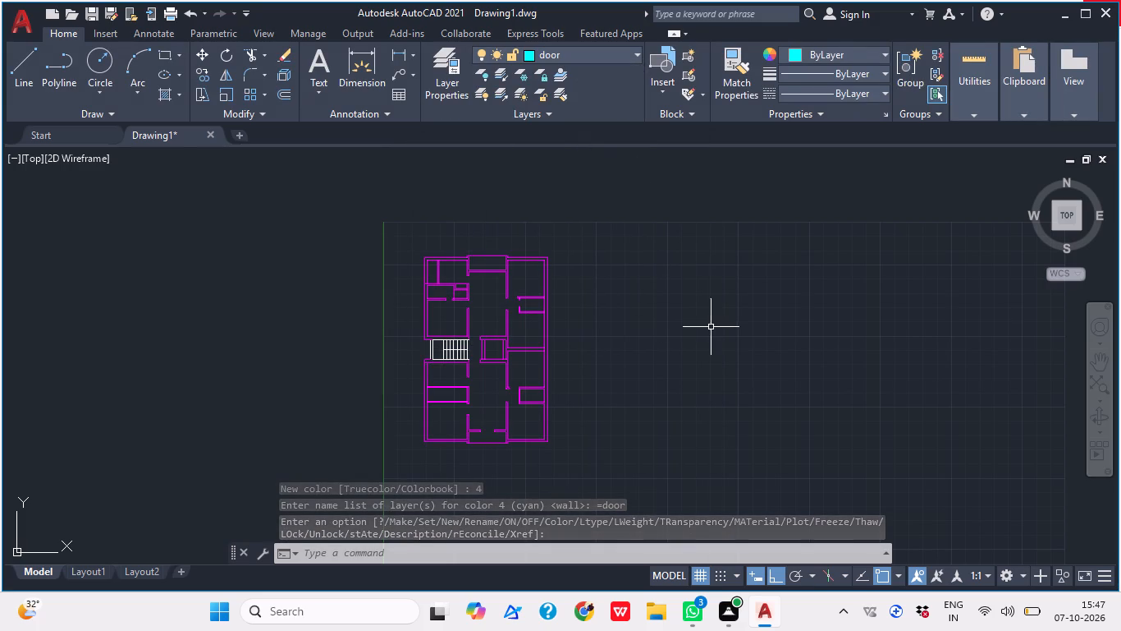
# Insert the recently used Door - Imperial block in the empty area to the right of the floor plan.
pyautogui.press('Escape')
pyautogui.press('i')
pyautogui.press('space')
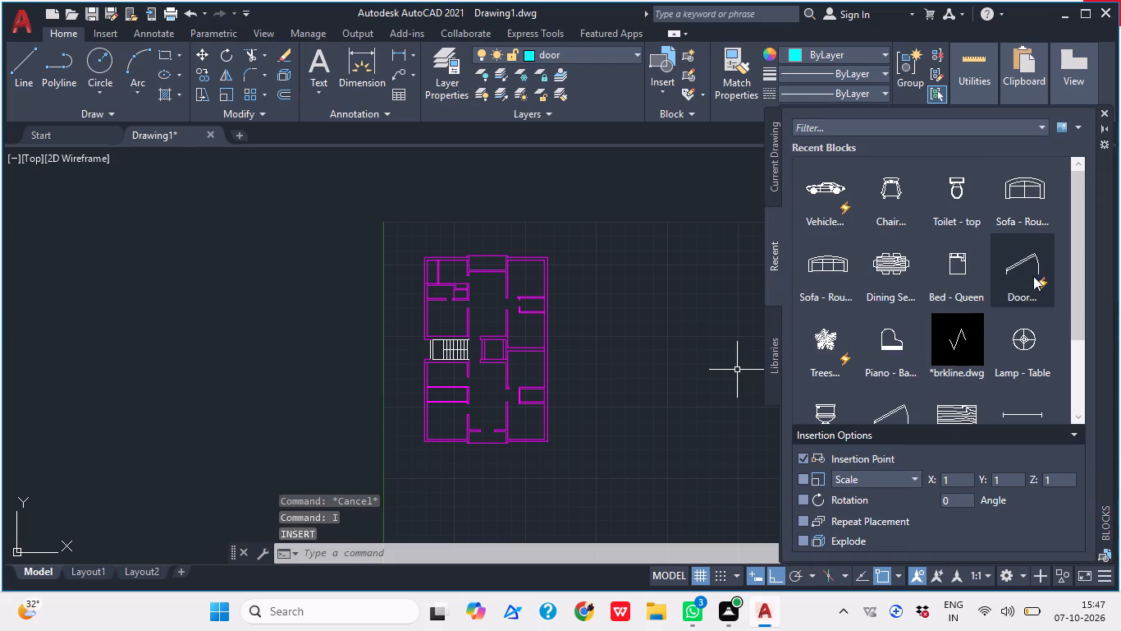
pyautogui.moveTo(1013, 279); pyautogui.dragTo(662, 293)
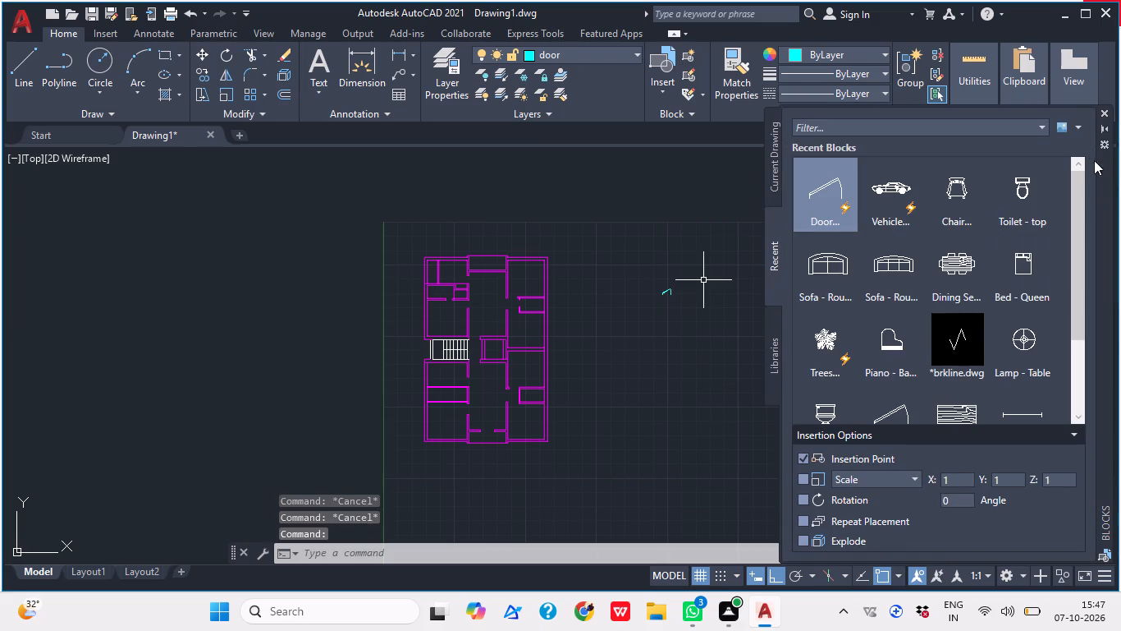
pyautogui.click(1104, 113)
# Shift the inserted door block slightly and set its opening angle to Open 90º.
pyautogui.scroll(4, 679, 302)
pyautogui.click(653, 285)
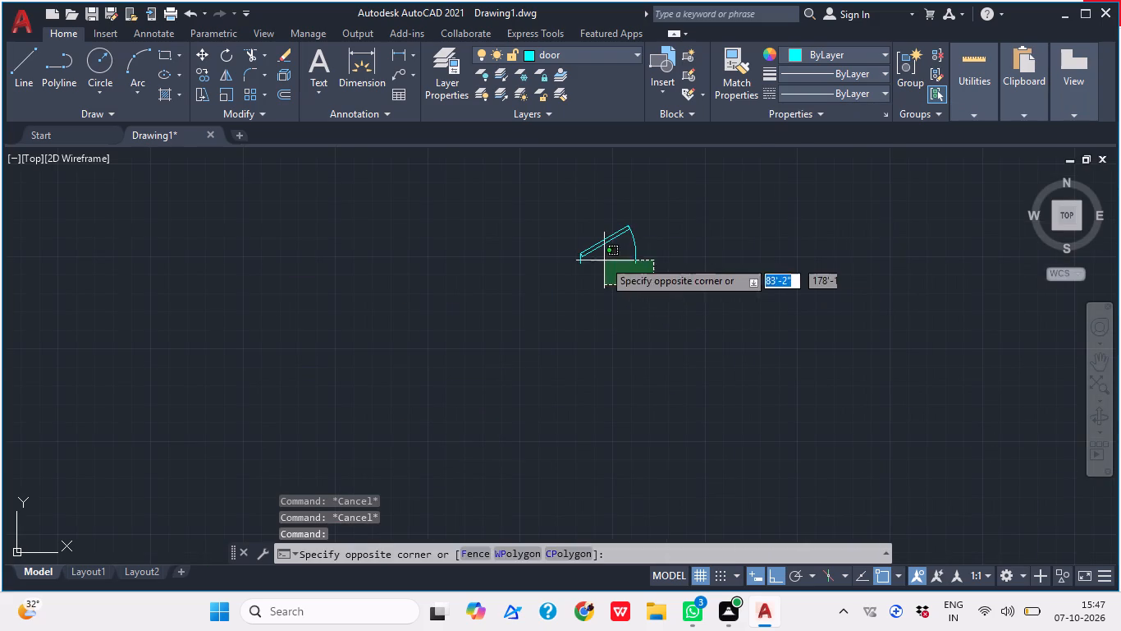
pyautogui.click(574, 242)
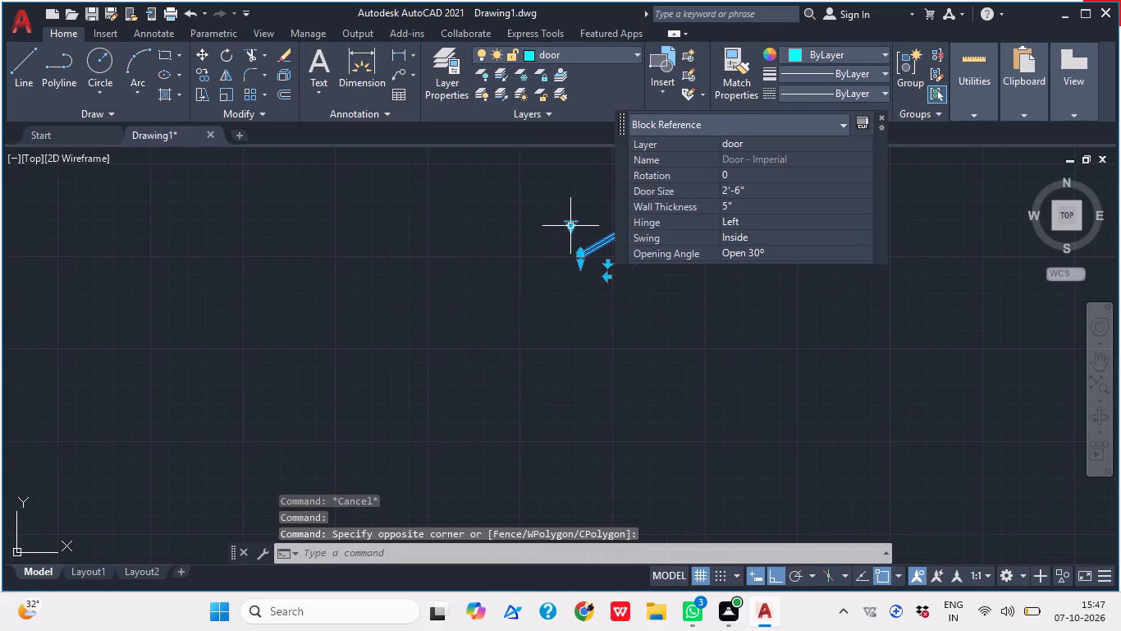
pyautogui.click(565, 220)
pyautogui.click(580, 233)
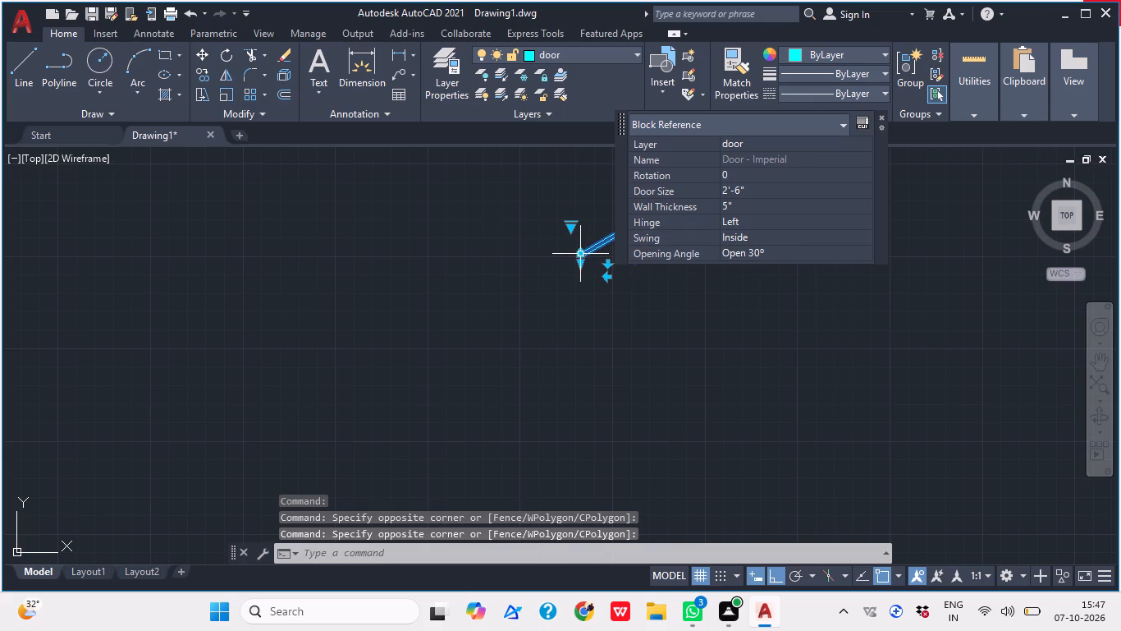
pyautogui.click(576, 255)
pyautogui.click(562, 239)
pyautogui.click(551, 229)
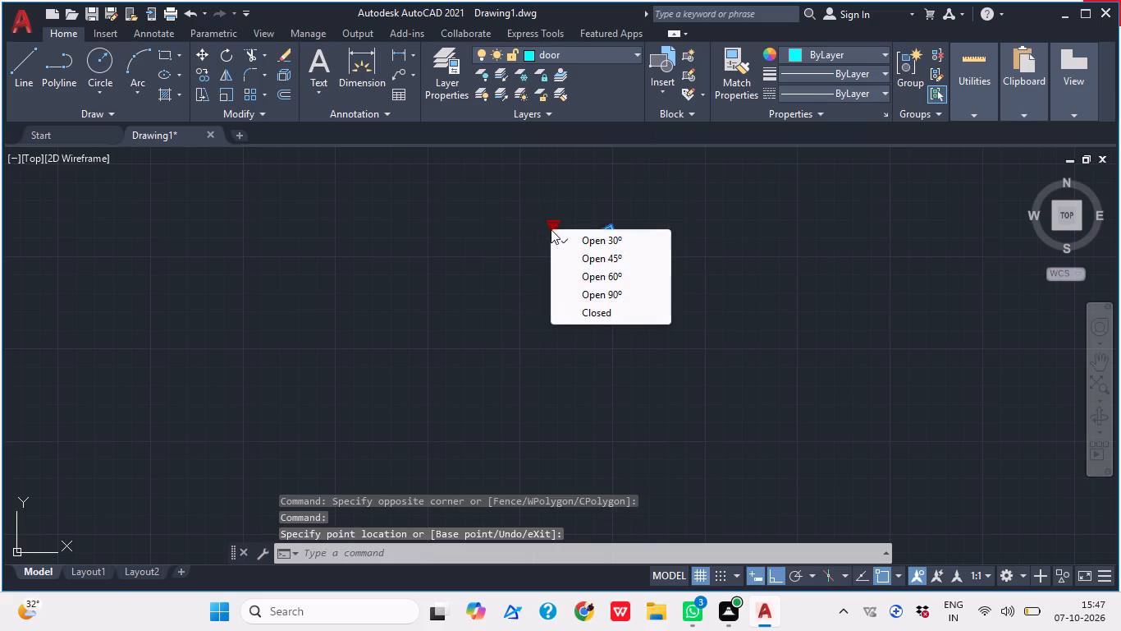
pyautogui.click(606, 288)
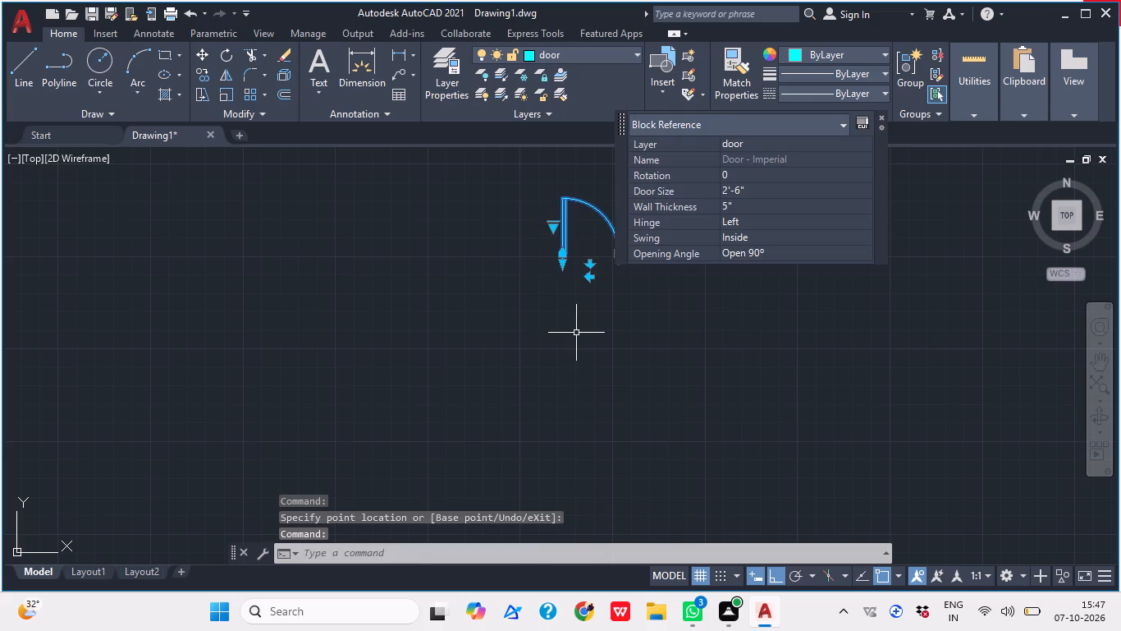
pyautogui.press('Escape')
# Scale the door block by reference from its lower hinge-side endpoint, using its width as the reference length and 2' as the new length.
pyautogui.scroll(1, 576, 292)
pyautogui.moveTo(574, 303); pyautogui.dragTo(570, 383, button='middle')
pyautogui.moveTo(584, 317); pyautogui.dragTo(564, 304)
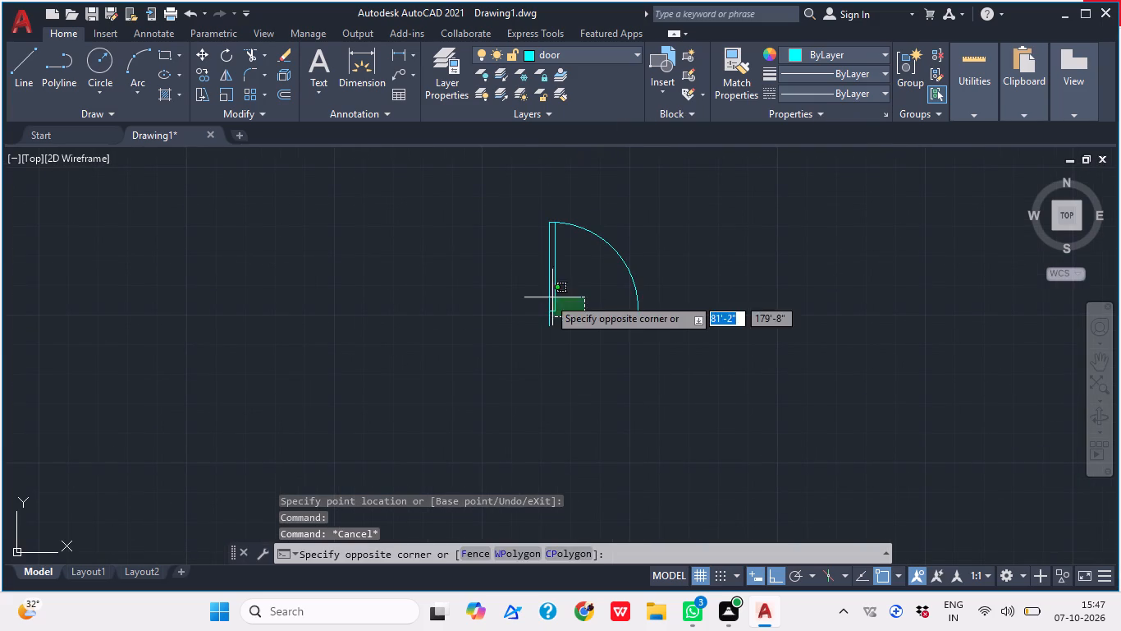
pyautogui.click(521, 289)
pyautogui.press('s')
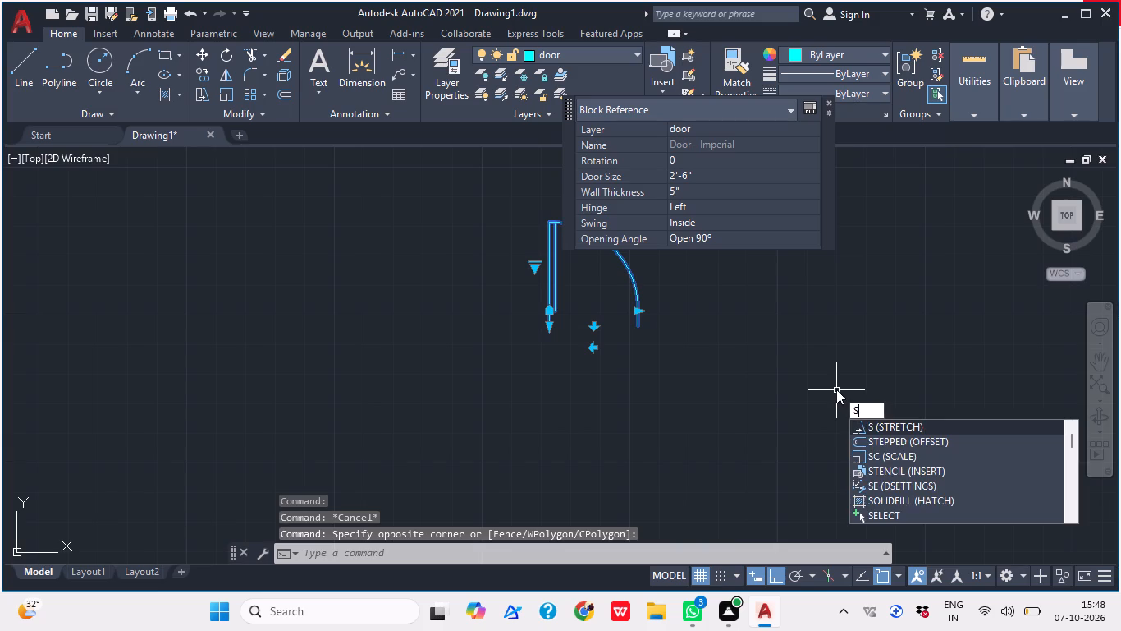
pyautogui.press('c')
pyautogui.press('space')
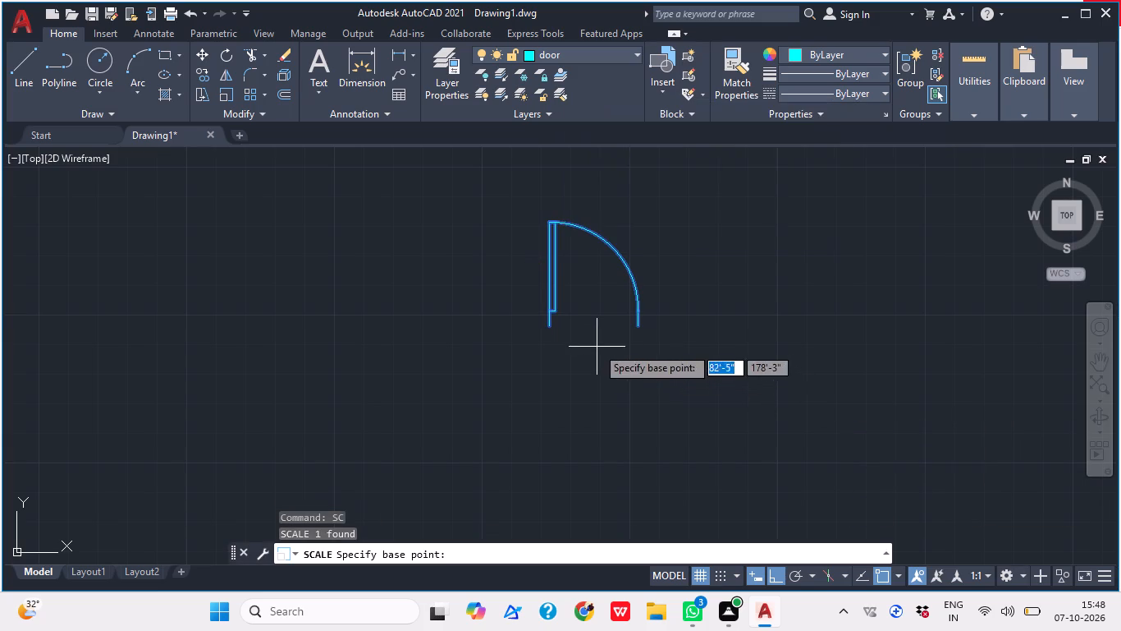
pyautogui.scroll(1, 593, 343)
pyautogui.click(528, 320)
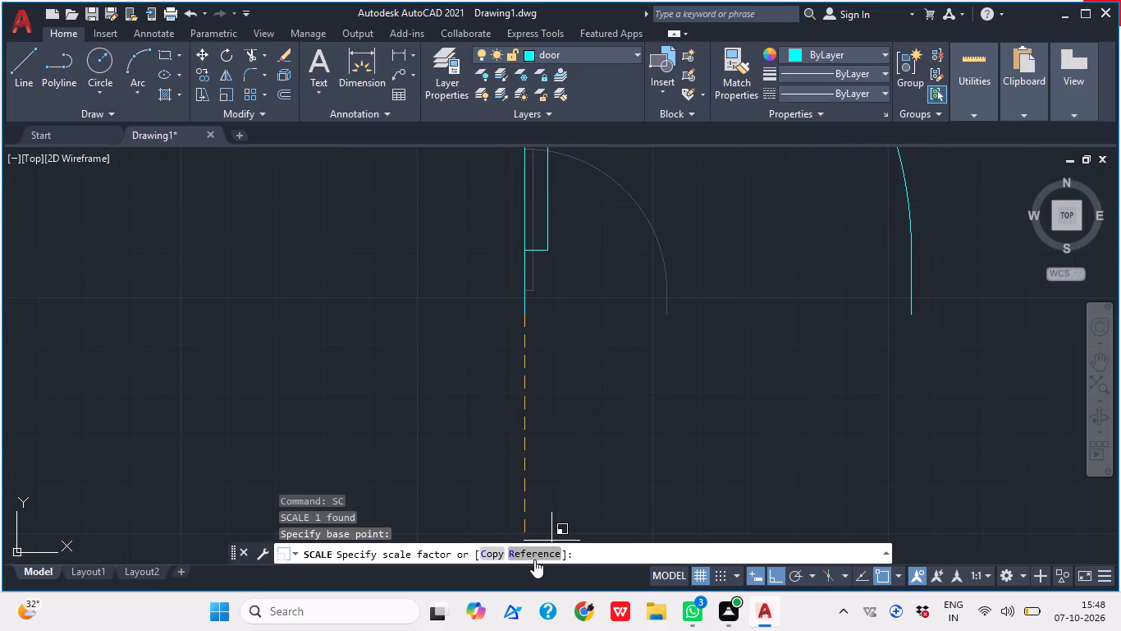
pyautogui.click(537, 555)
pyautogui.click(526, 312)
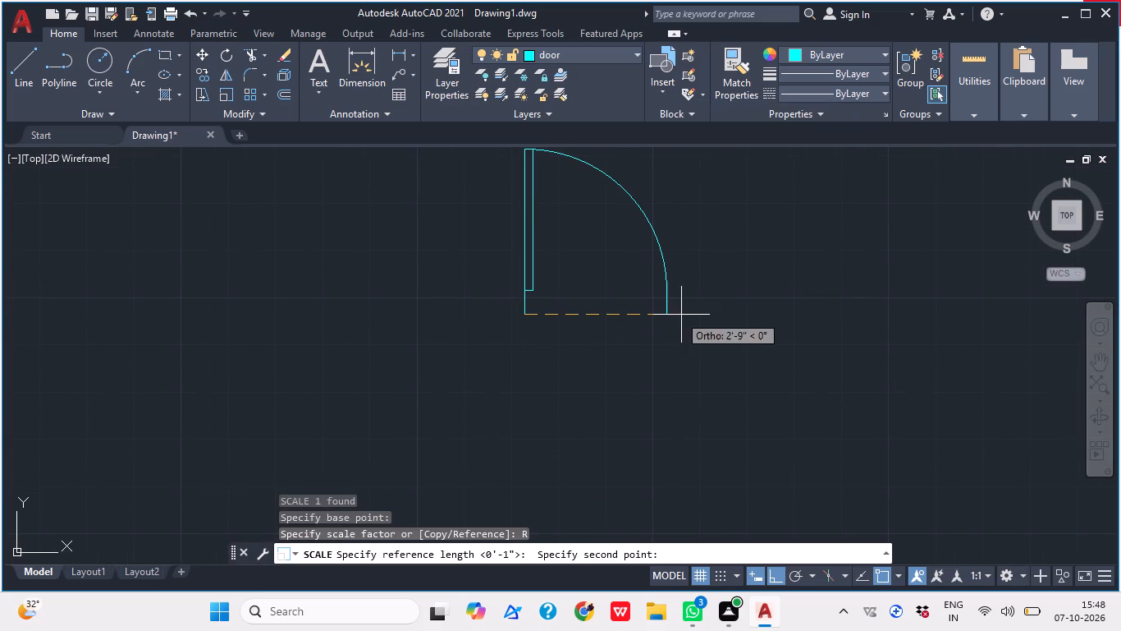
pyautogui.click(665, 319)
pyautogui.moveTo(694, 353); pyautogui.dragTo(657, 422, button='middle')
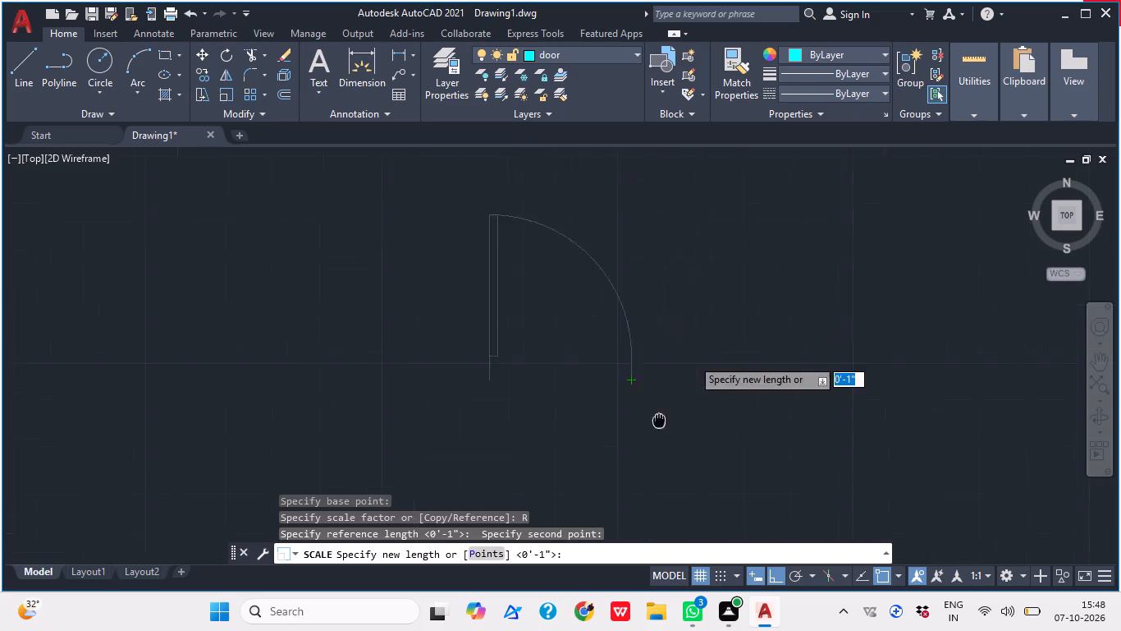
pyautogui.moveTo(657, 422); pyautogui.dragTo(632, 464, button='middle')
pyautogui.scroll(4, 654, 433)
pyautogui.scroll(-2, 670, 420)
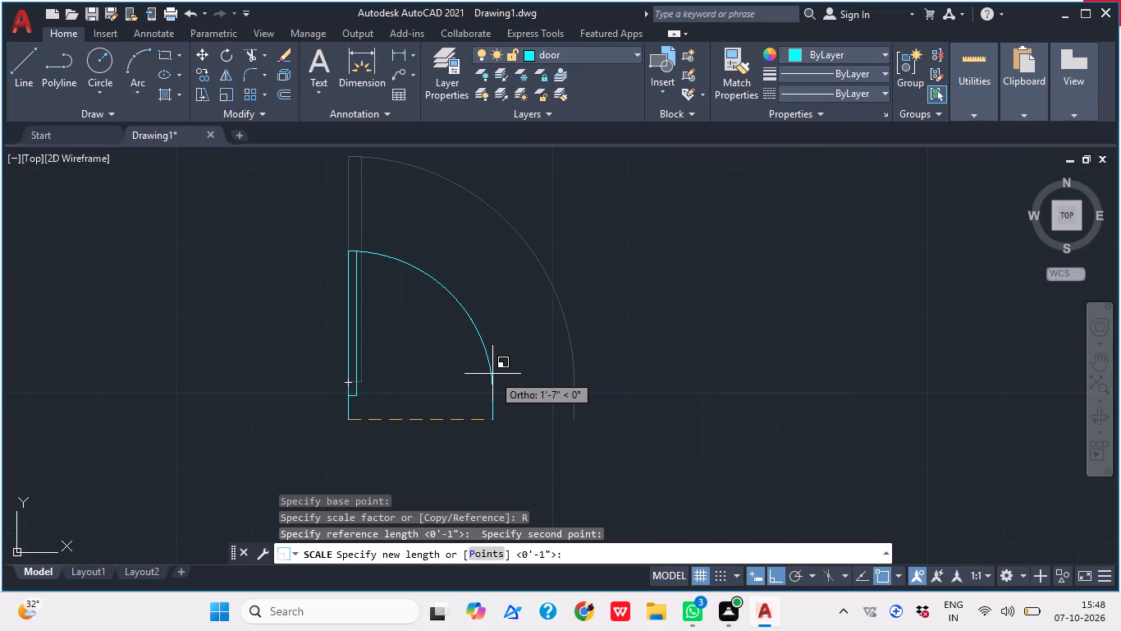
pyautogui.write("2'")
pyautogui.press('Return')
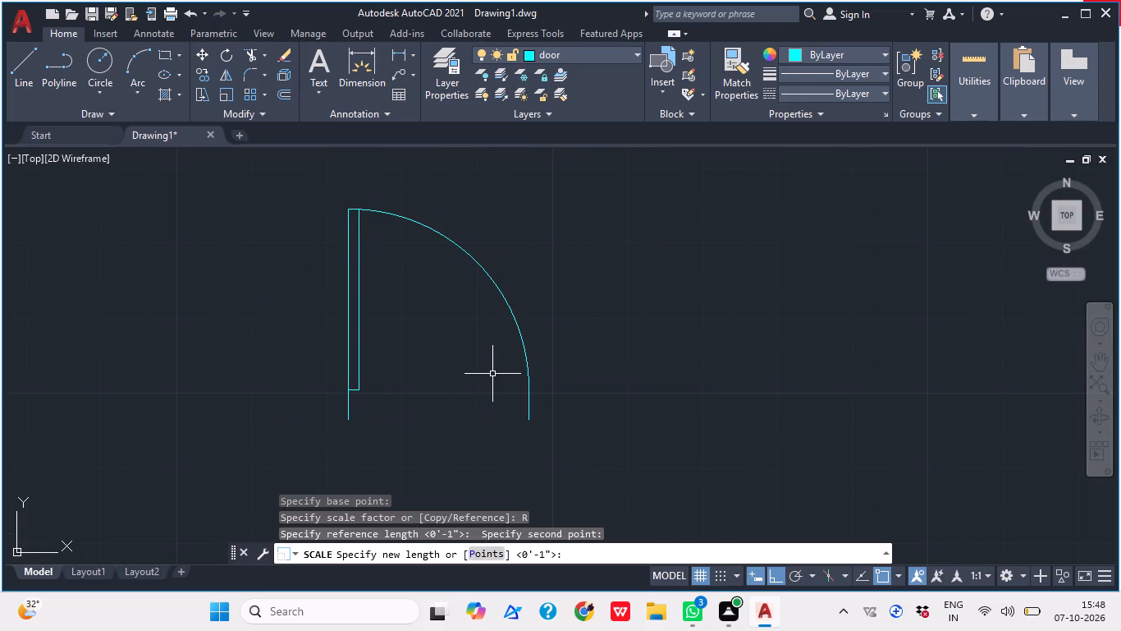
# Copy the 2' door from its lower hinge-side endpoint into the opening in the bottom wall of the small room in the plan's upper left.
pyautogui.scroll(-2, 492, 374)
pyautogui.scroll(1, 523, 389)
pyautogui.scroll(-4, 523, 389)
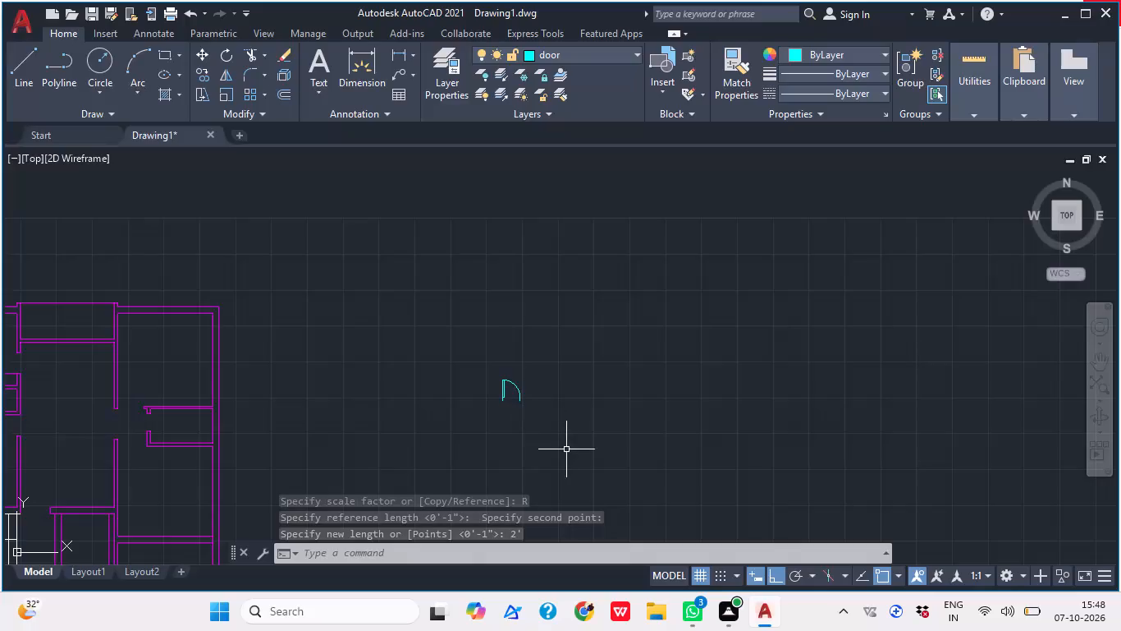
pyautogui.moveTo(563, 451); pyautogui.dragTo(547, 440)
pyautogui.click(474, 354)
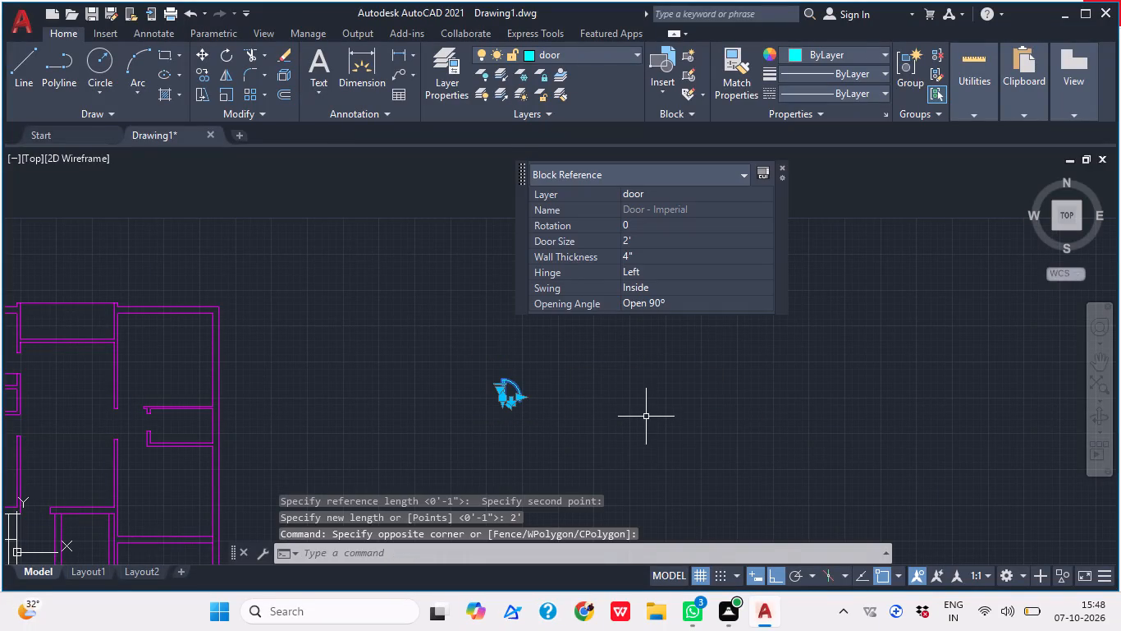
pyautogui.press('c')
pyautogui.press('o')
pyautogui.press('space')
pyautogui.scroll(2, 509, 418)
pyautogui.scroll(-2, 502, 412)
pyautogui.scroll(3, 485, 404)
pyautogui.click(510, 371)
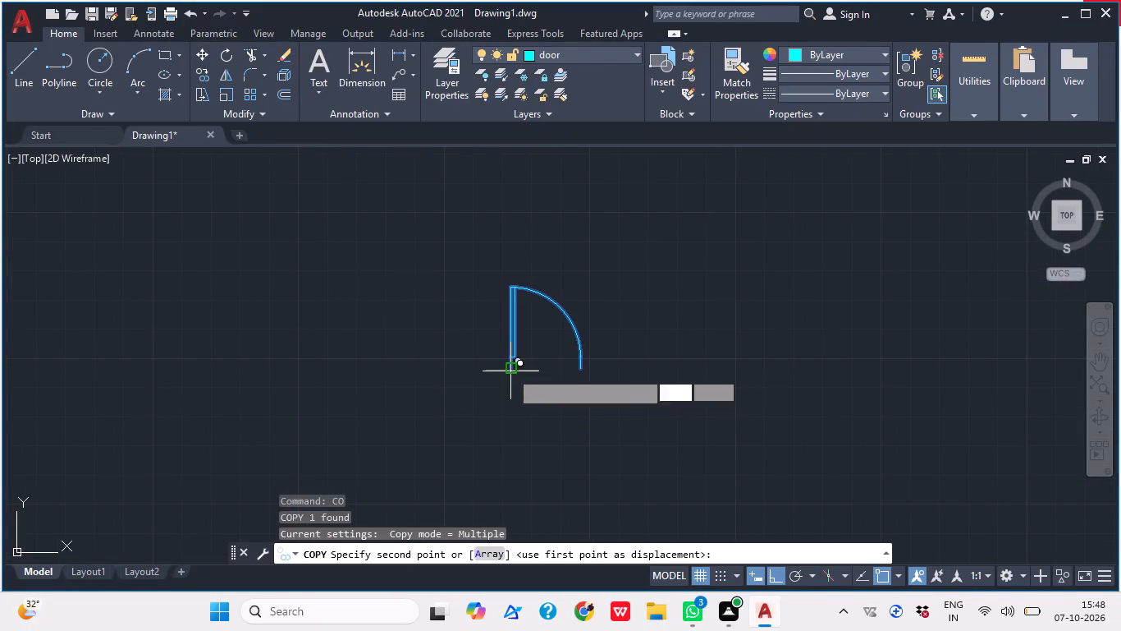
pyautogui.scroll(-3, 619, 348)
pyautogui.scroll(1, 624, 362)
pyautogui.scroll(-3, 624, 366)
pyautogui.scroll(1, 624, 366)
pyautogui.scroll(-1, 519, 359)
pyautogui.moveTo(573, 366); pyautogui.dragTo(828, 362, button='middle')
pyautogui.scroll(1, 278, 302)
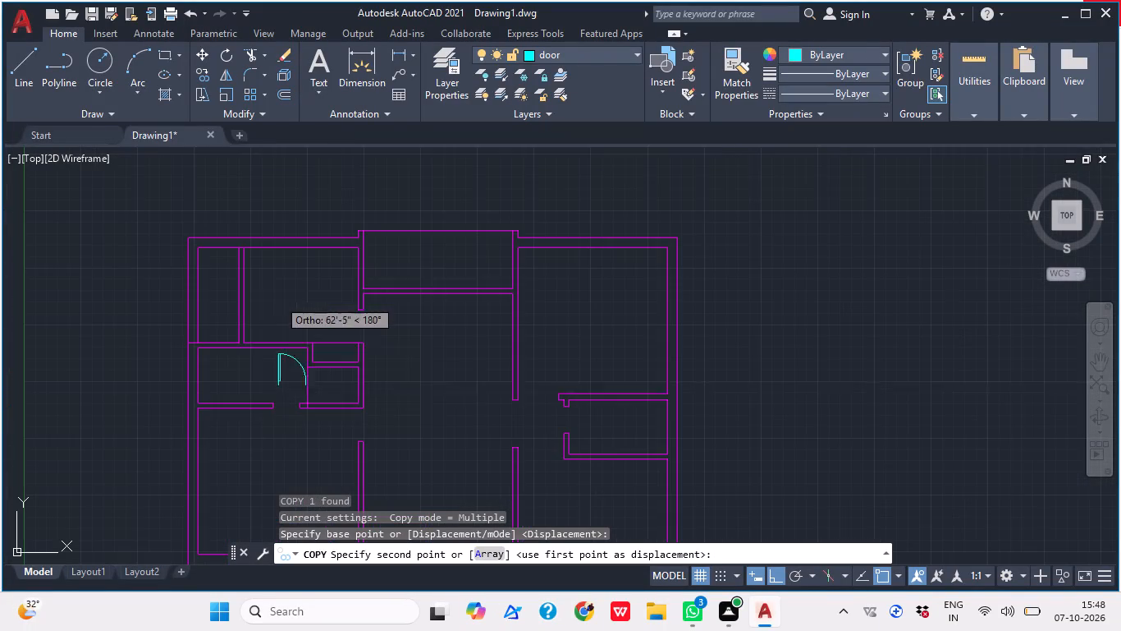
pyautogui.scroll(2, 266, 406)
pyautogui.click(284, 410)
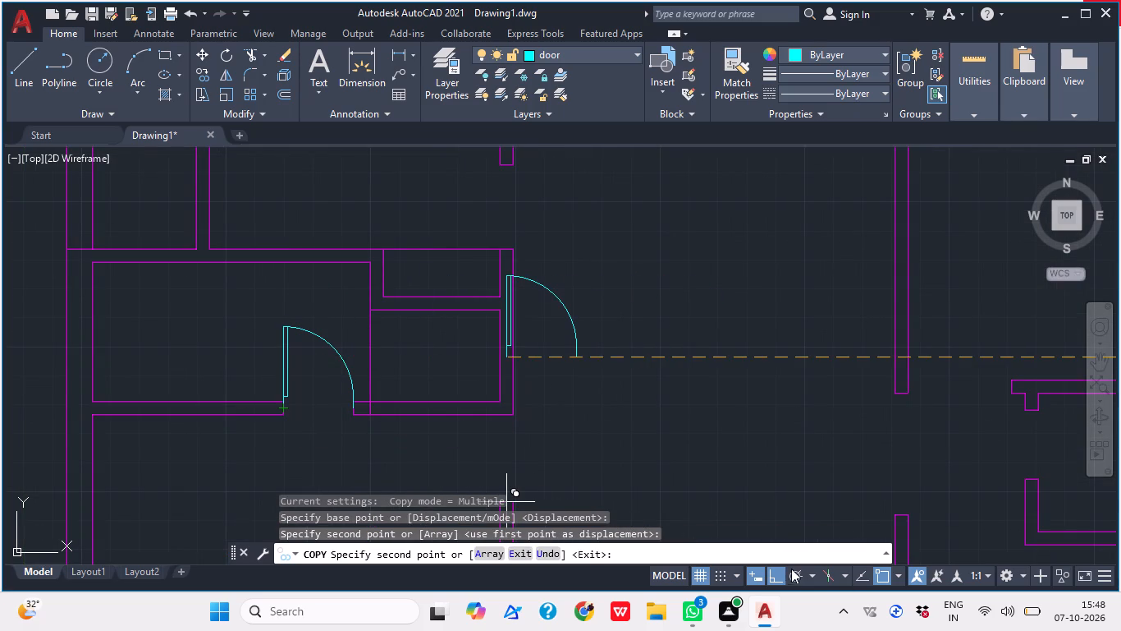
# With ortho off, place four more door copies: one inside the upper-left room and three around the openings off the upper-right passage.
pyautogui.click(769, 577)
pyautogui.moveTo(633, 400); pyautogui.dragTo(705, 523, button='middle')
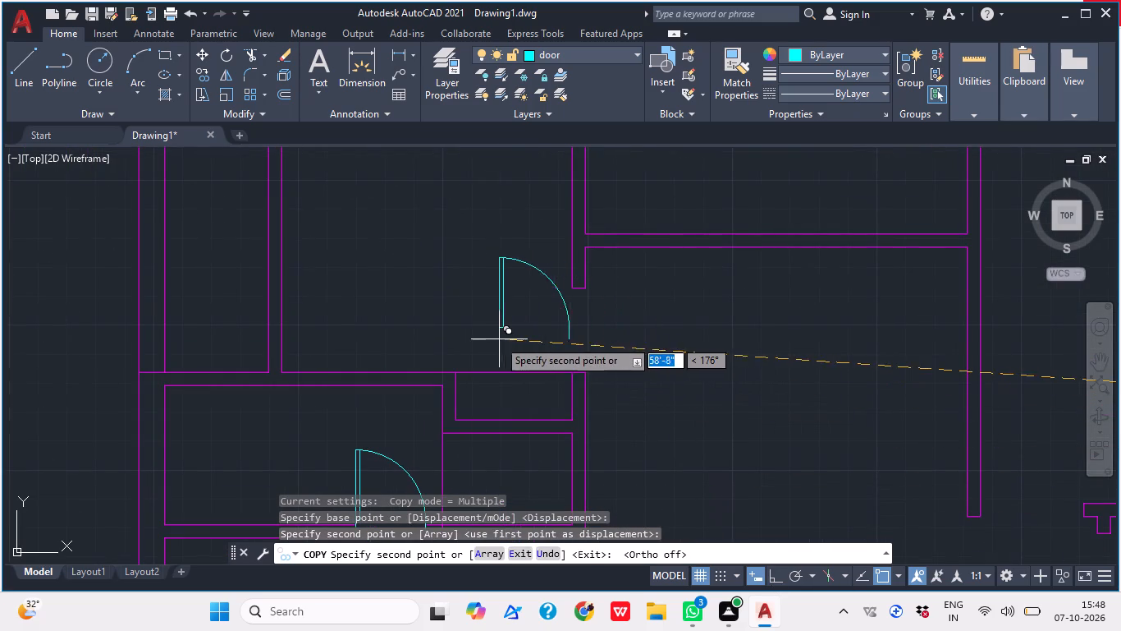
pyautogui.click(475, 343)
pyautogui.scroll(-2, 498, 316)
pyautogui.moveTo(593, 372); pyautogui.dragTo(528, 321, button='middle')
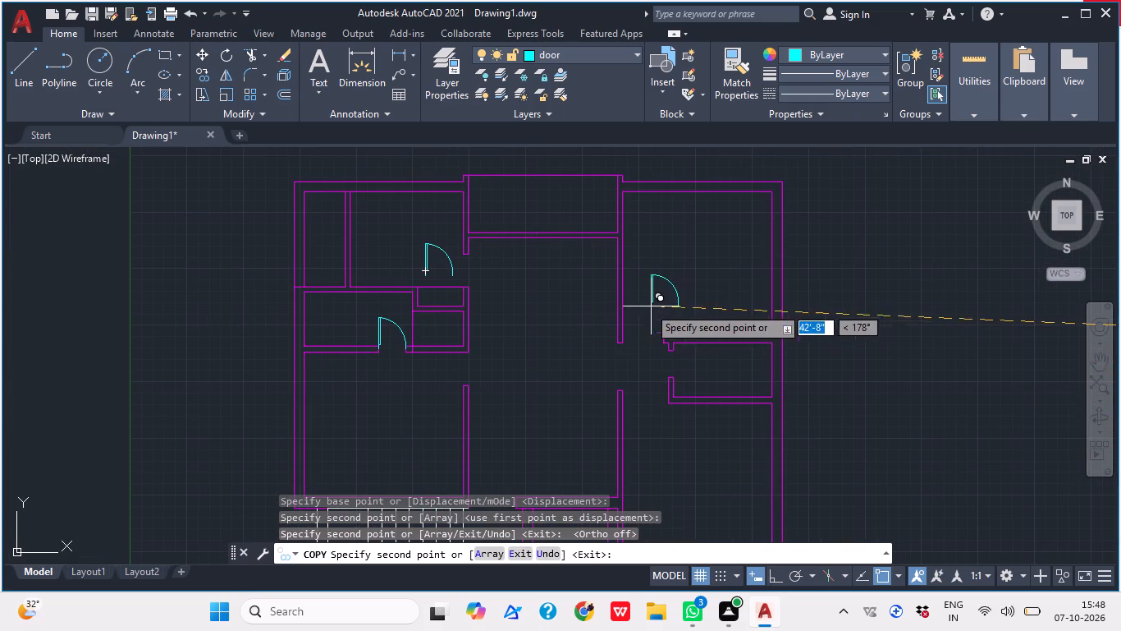
pyautogui.click(635, 328)
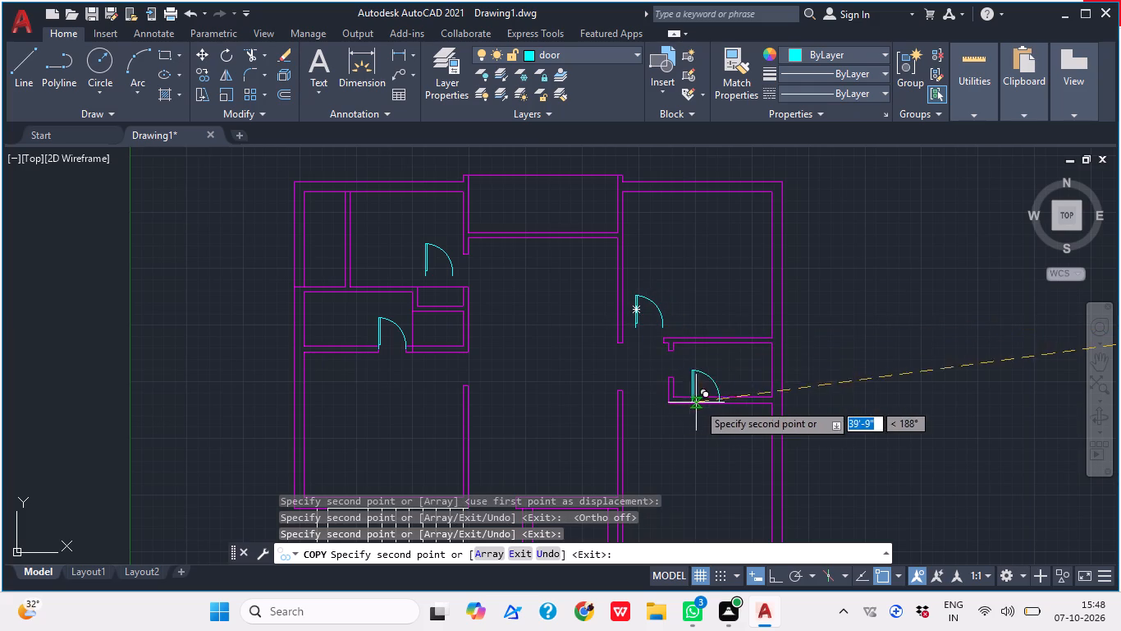
pyautogui.click(691, 384)
pyautogui.click(634, 413)
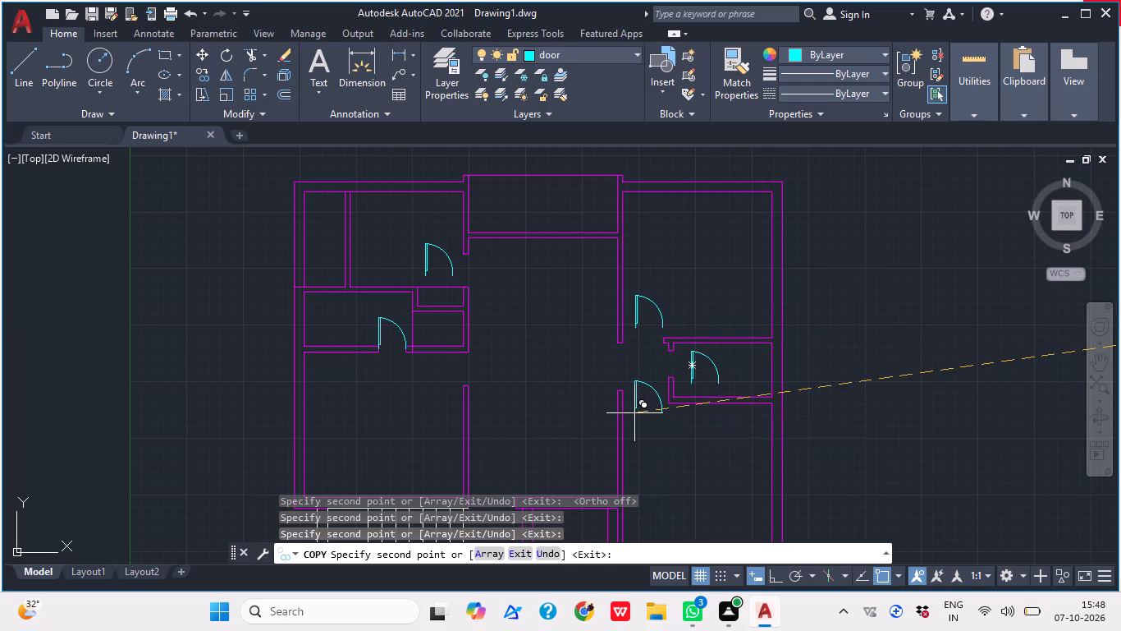
# Place two door copies beside the staircase, near the upper and lower openings of the lobby between stair and lift shaft.
pyautogui.moveTo(653, 416); pyautogui.dragTo(640, 292, button='middle')
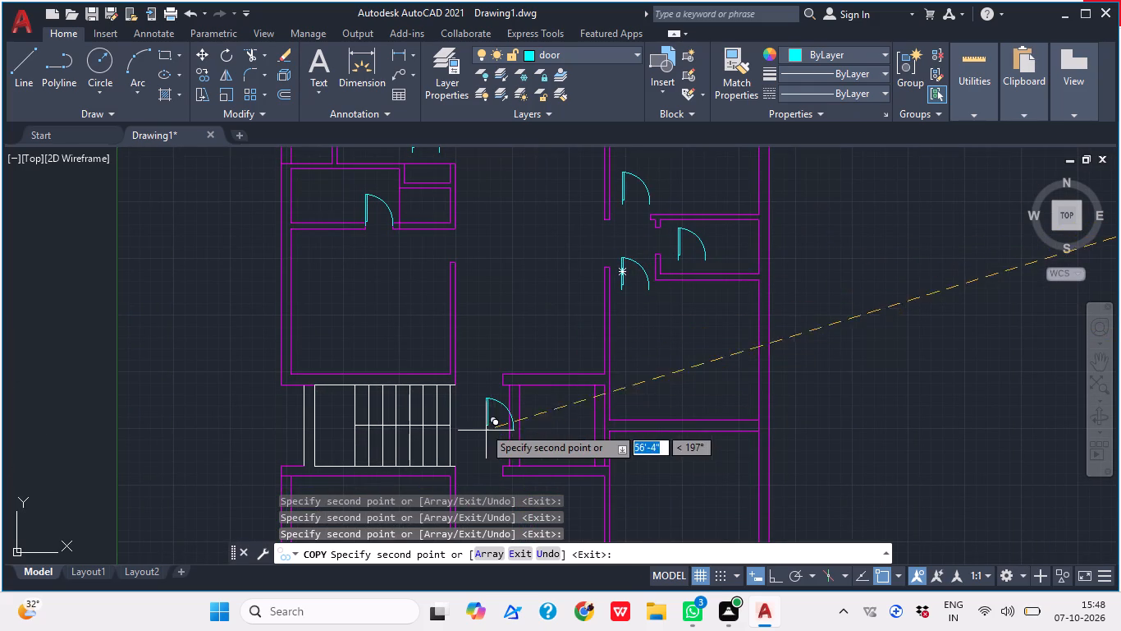
pyautogui.click(467, 405)
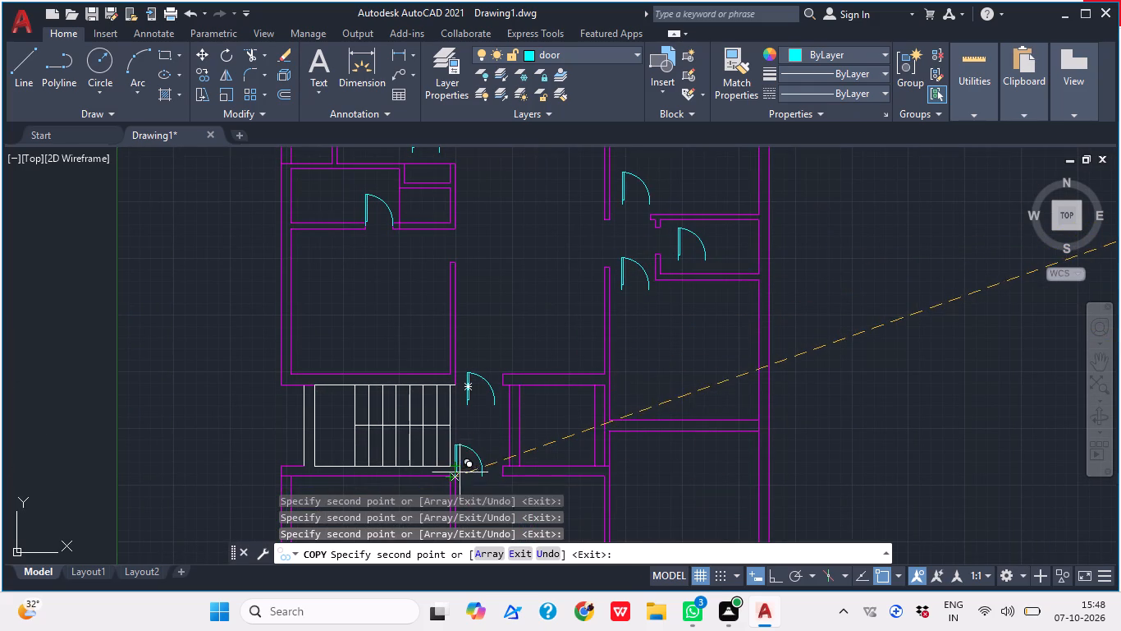
pyautogui.click(466, 472)
# Place a door copy beside the opening in the lower-left room's corridor wall.
pyautogui.moveTo(486, 428); pyautogui.dragTo(507, 328, button='middle')
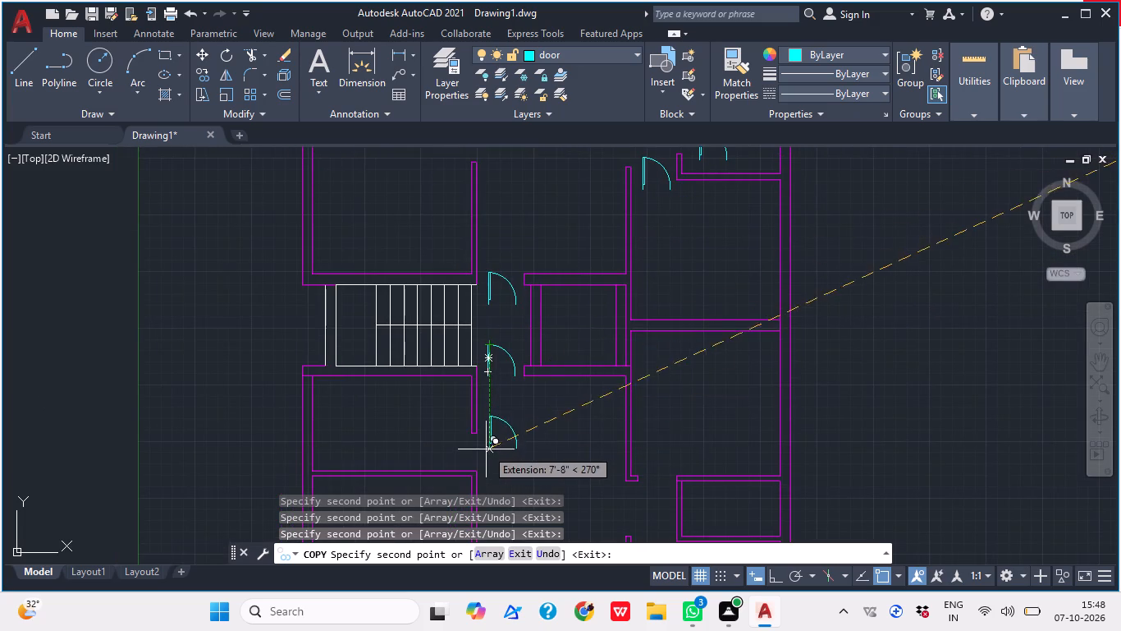
pyautogui.scroll(-1, 481, 462)
pyautogui.moveTo(481, 462); pyautogui.dragTo(495, 340, button='middle')
pyautogui.scroll(3, 499, 408)
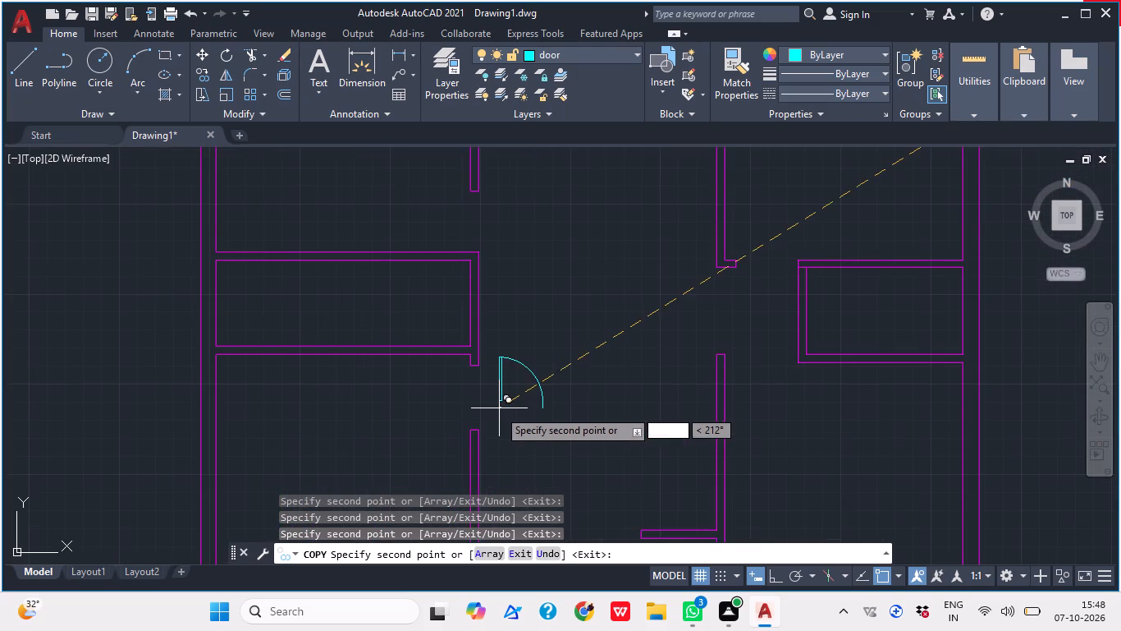
pyautogui.click(490, 418)
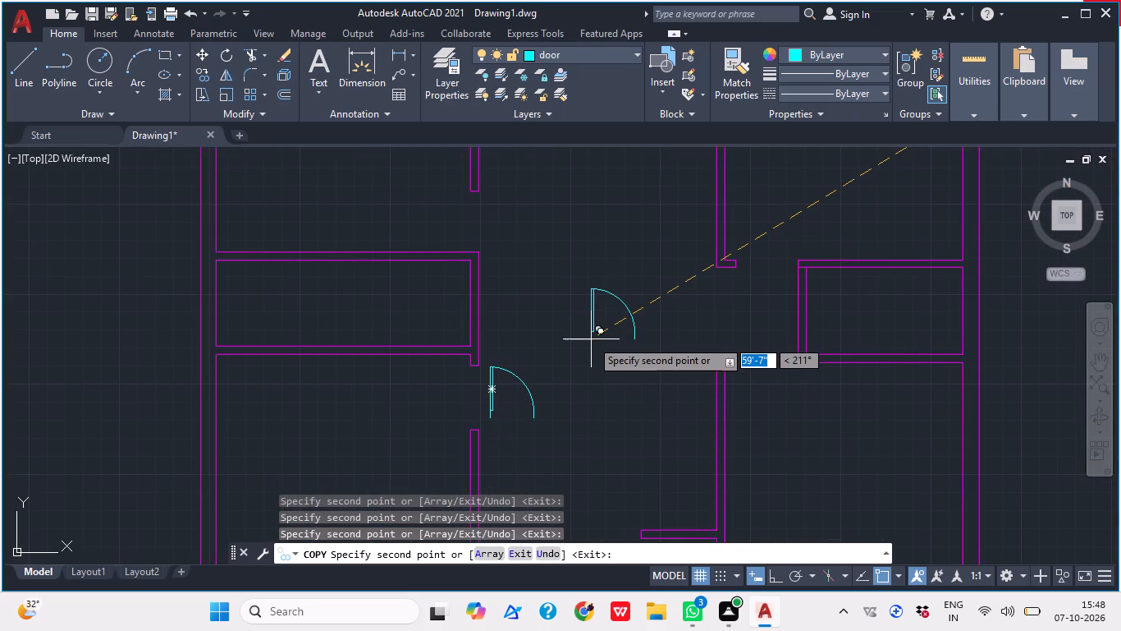
# Place two door copies on the plan's right side: one above the short wall stub, one inside the lower-right room's opening.
pyautogui.scroll(-1, 757, 353)
pyautogui.moveTo(757, 353); pyautogui.dragTo(629, 354, button='middle')
pyautogui.scroll(3, 627, 348)
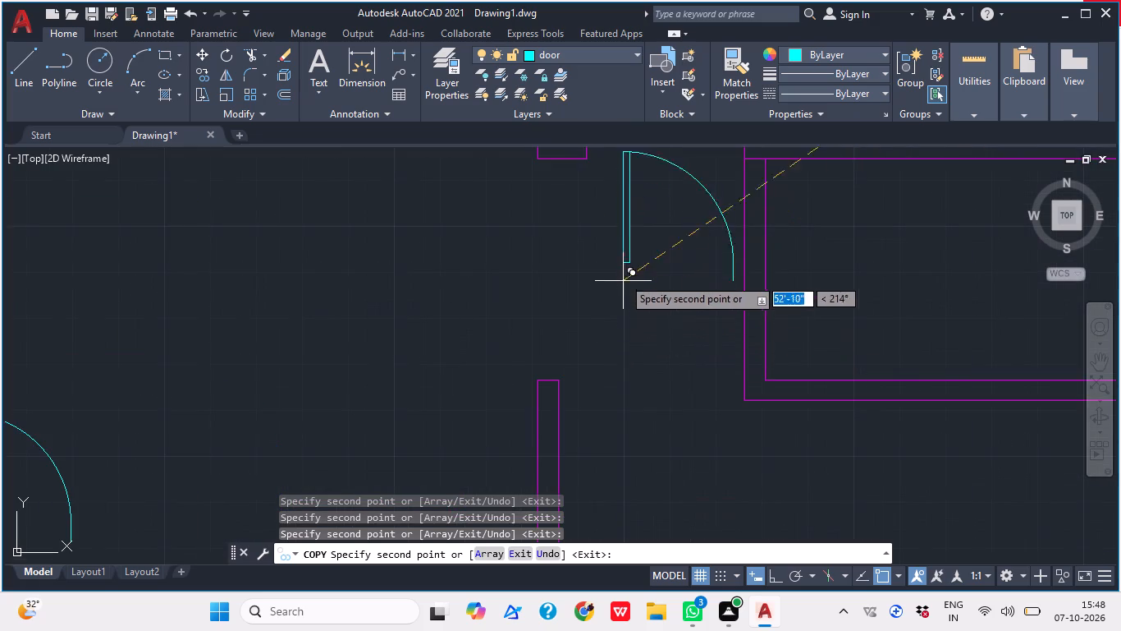
pyautogui.moveTo(609, 281); pyautogui.dragTo(571, 423, button='middle')
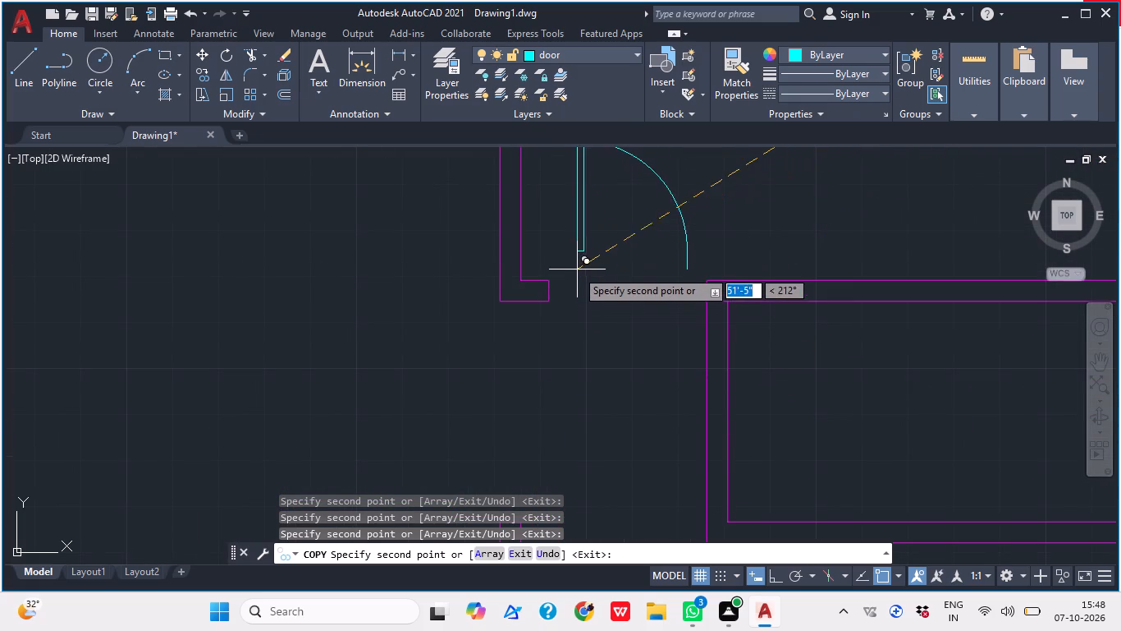
pyautogui.click(570, 264)
pyautogui.scroll(-3, 591, 237)
pyautogui.moveTo(599, 345); pyautogui.dragTo(609, 306, button='middle')
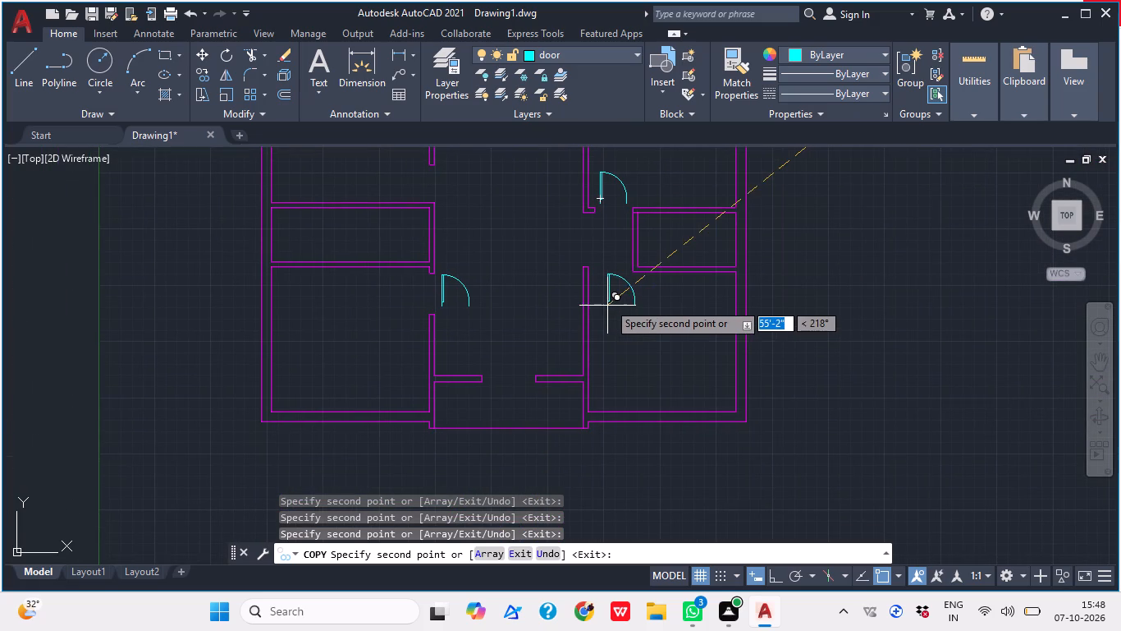
pyautogui.click(606, 301)
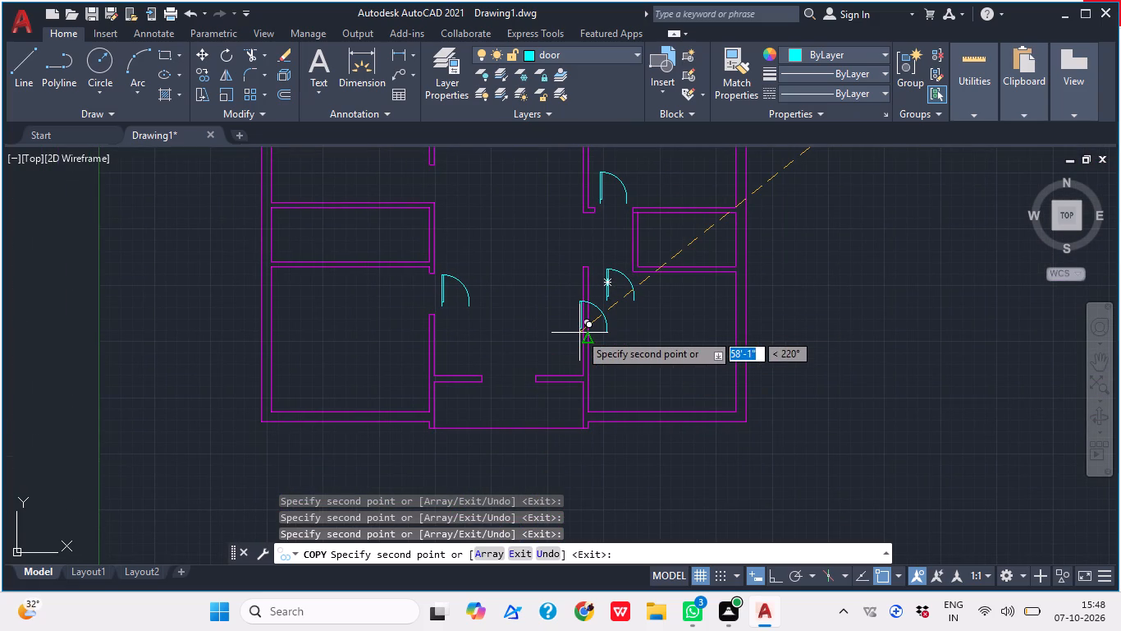
# Place one more door copy inside the lower-left room, finishing the copying.
pyautogui.moveTo(485, 320); pyautogui.dragTo(482, 434, button='middle')
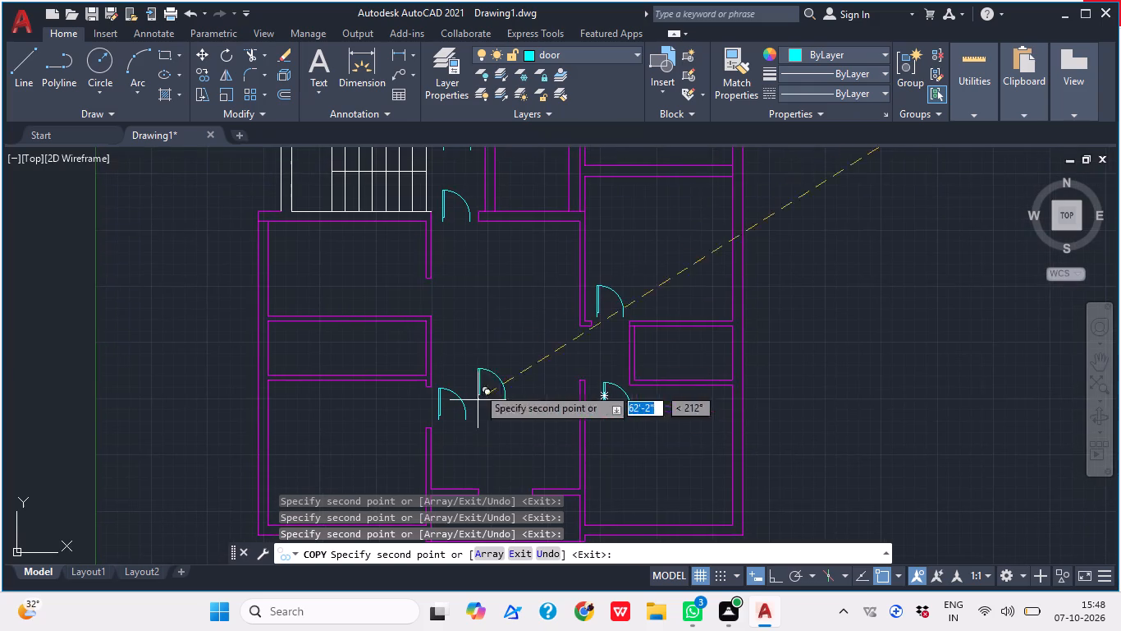
pyautogui.moveTo(447, 328); pyautogui.dragTo(539, 428, button='middle')
pyautogui.scroll(-1, 545, 396)
pyautogui.moveTo(606, 390); pyautogui.dragTo(504, 401, button='middle')
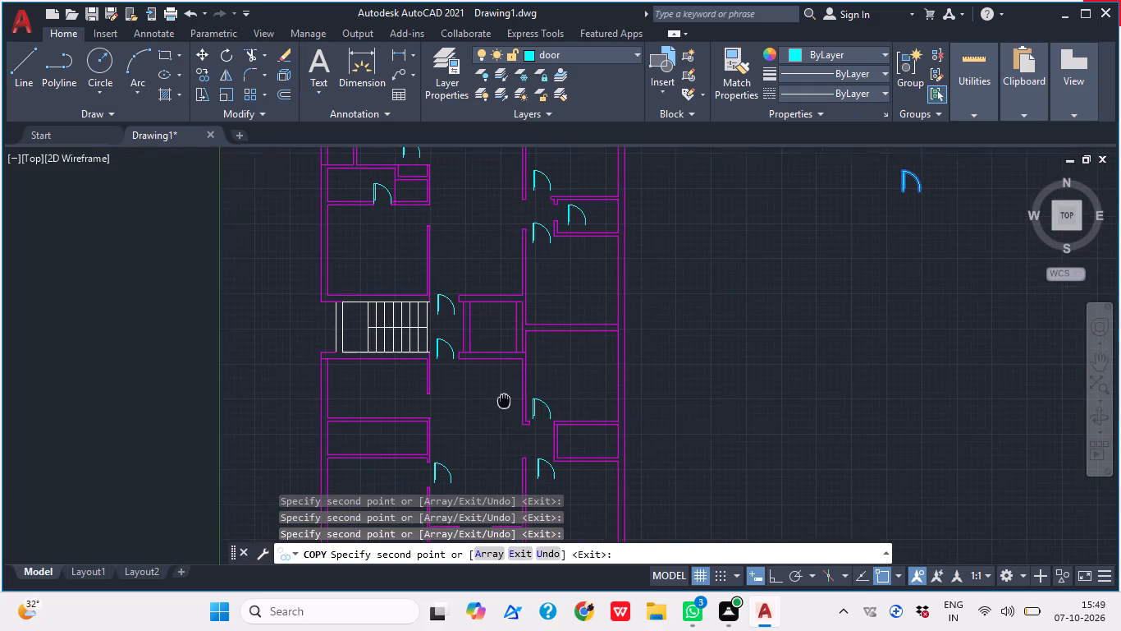
pyautogui.moveTo(504, 401); pyautogui.dragTo(502, 402, button='middle')
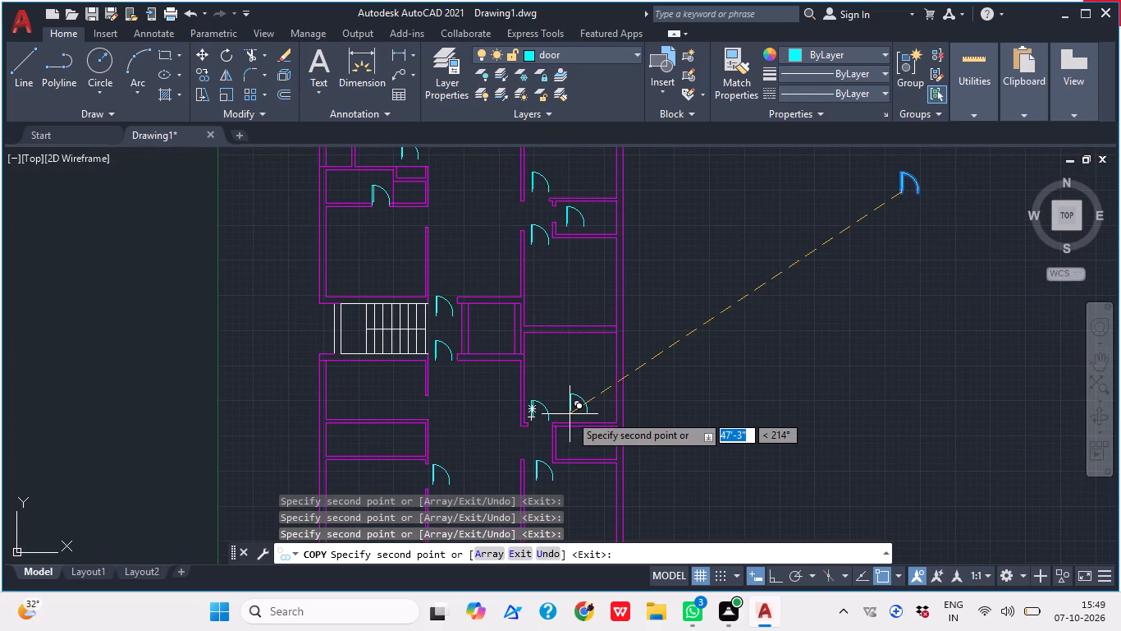
pyautogui.scroll(-1, 551, 421)
pyautogui.moveTo(545, 409); pyautogui.dragTo(545, 360, button='middle')
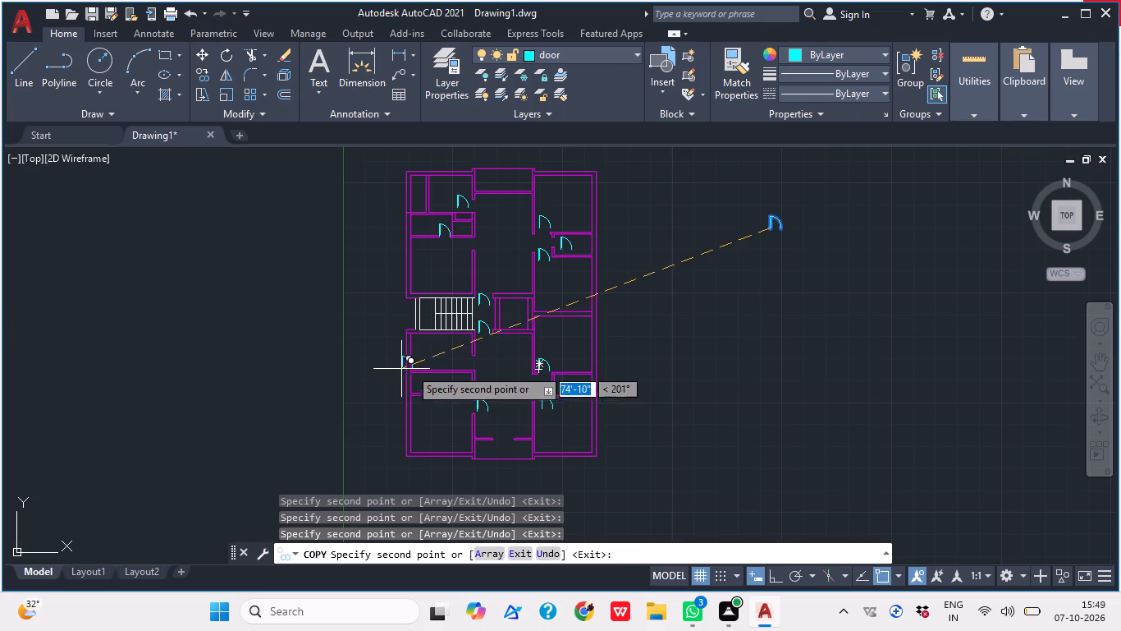
pyautogui.scroll(2, 446, 425)
pyautogui.moveTo(450, 416); pyautogui.dragTo(492, 426, button='middle')
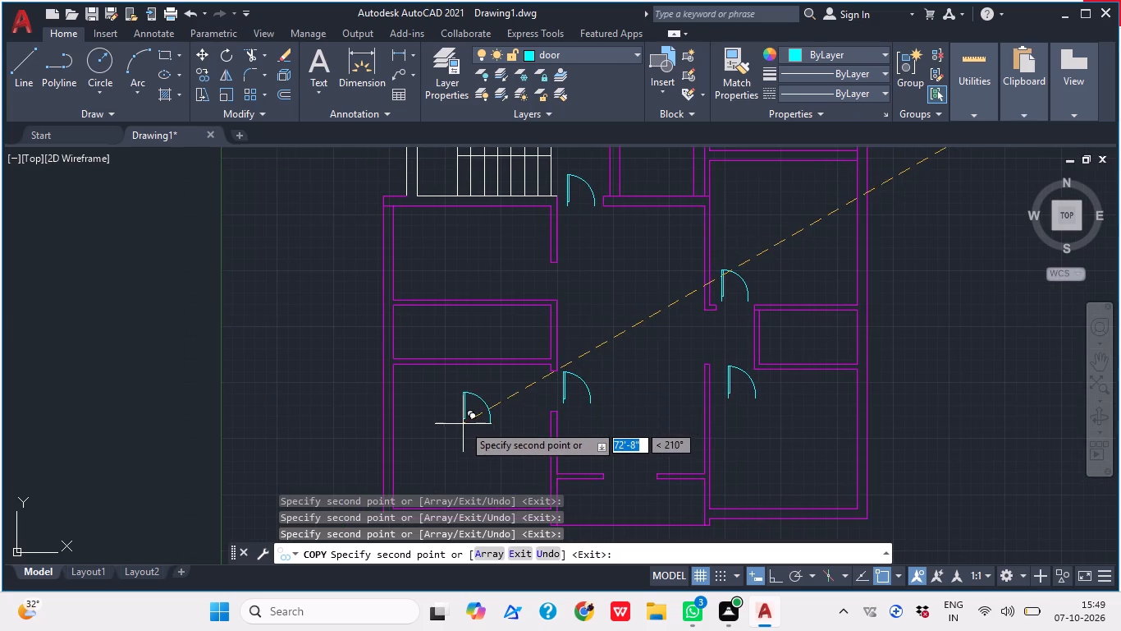
pyautogui.click(463, 424)
pyautogui.press('Escape')
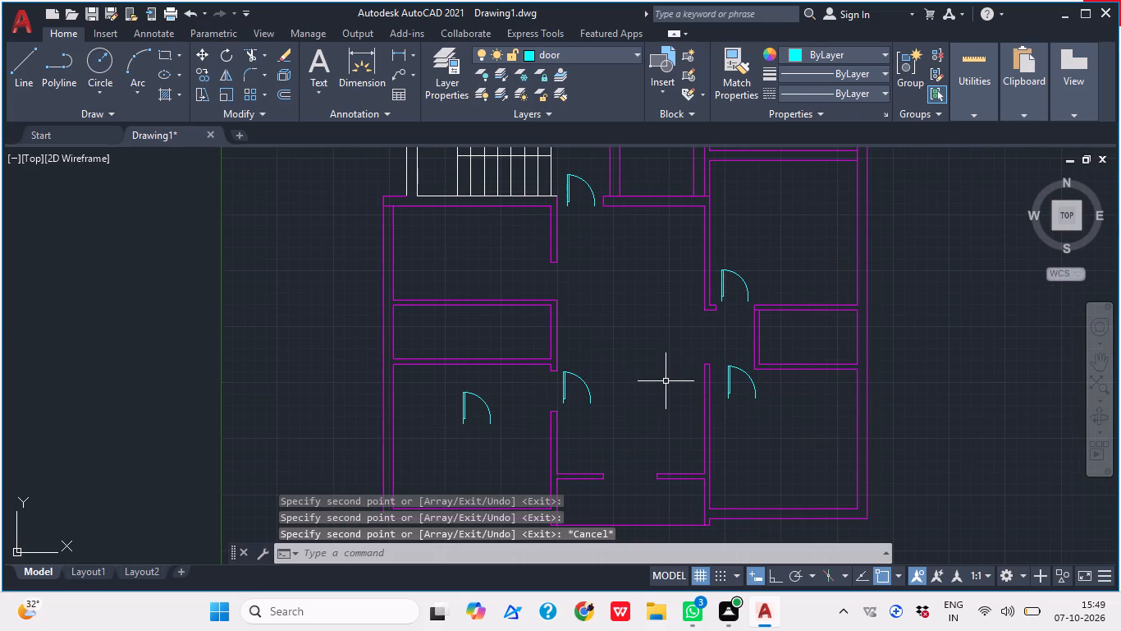
# Offset the left inner wall line of the narrow room above the lower-left room 8' to the right.
pyautogui.press('o')
pyautogui.press('Return')
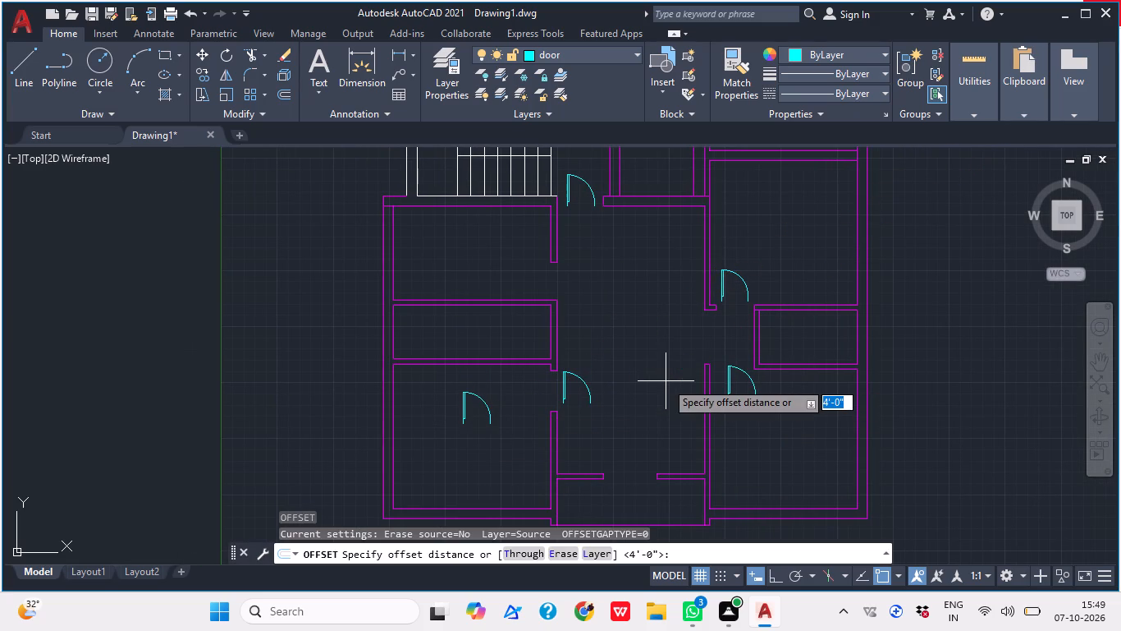
pyautogui.write("8'")
pyautogui.press('Return')
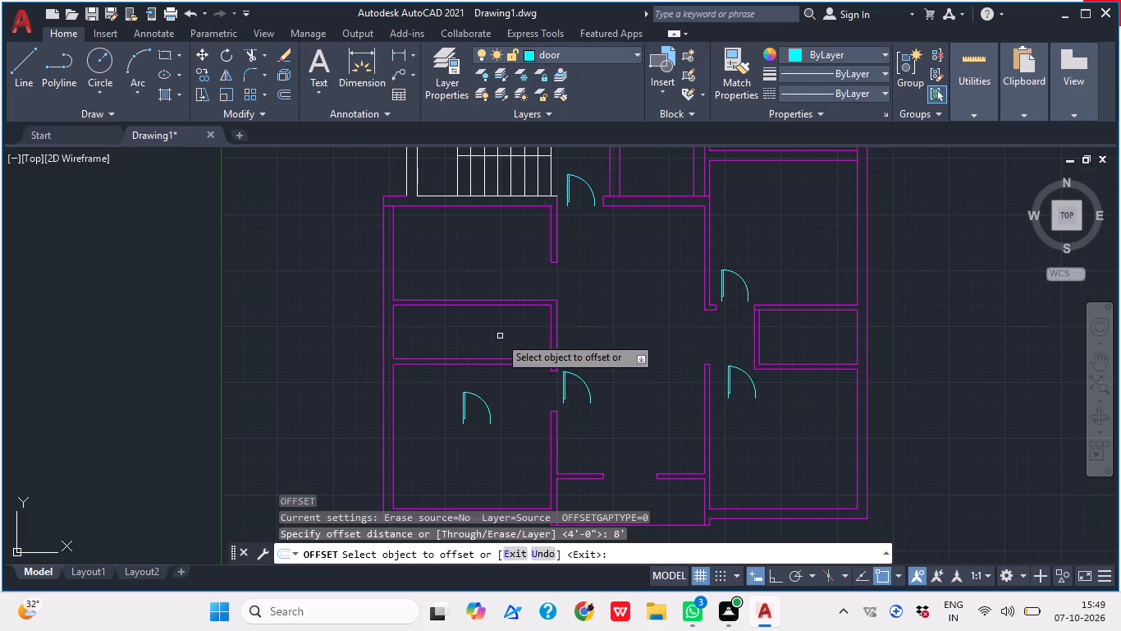
pyautogui.click(393, 332)
pyautogui.moveTo(498, 344); pyautogui.dragTo(500, 344)
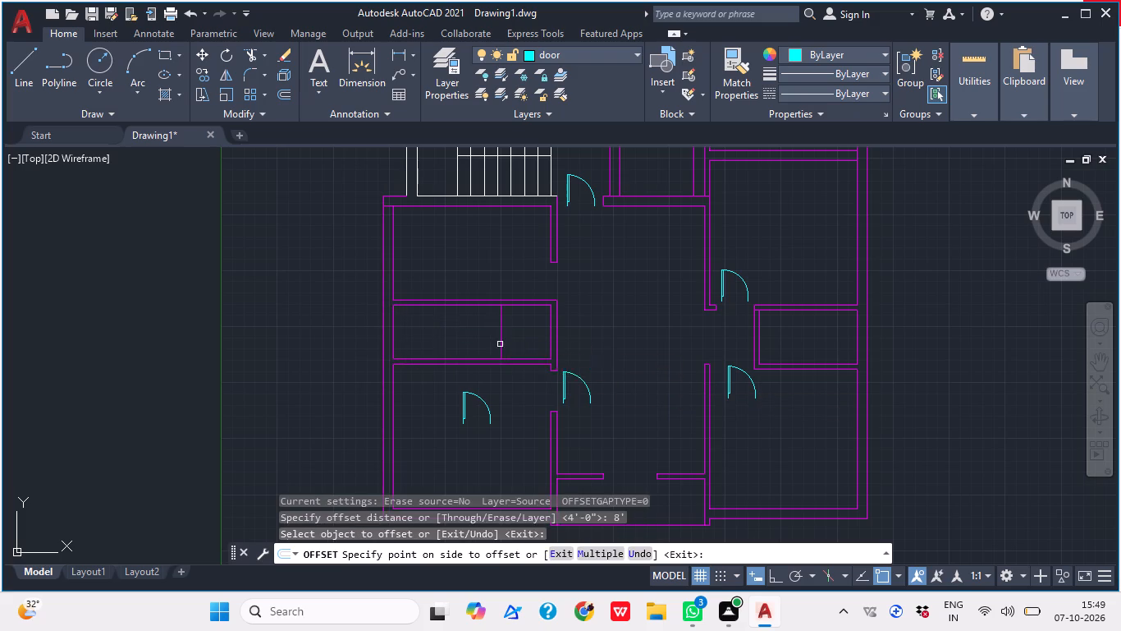
pyautogui.moveTo(500, 344); pyautogui.dragTo(511, 343)
pyautogui.press('space')
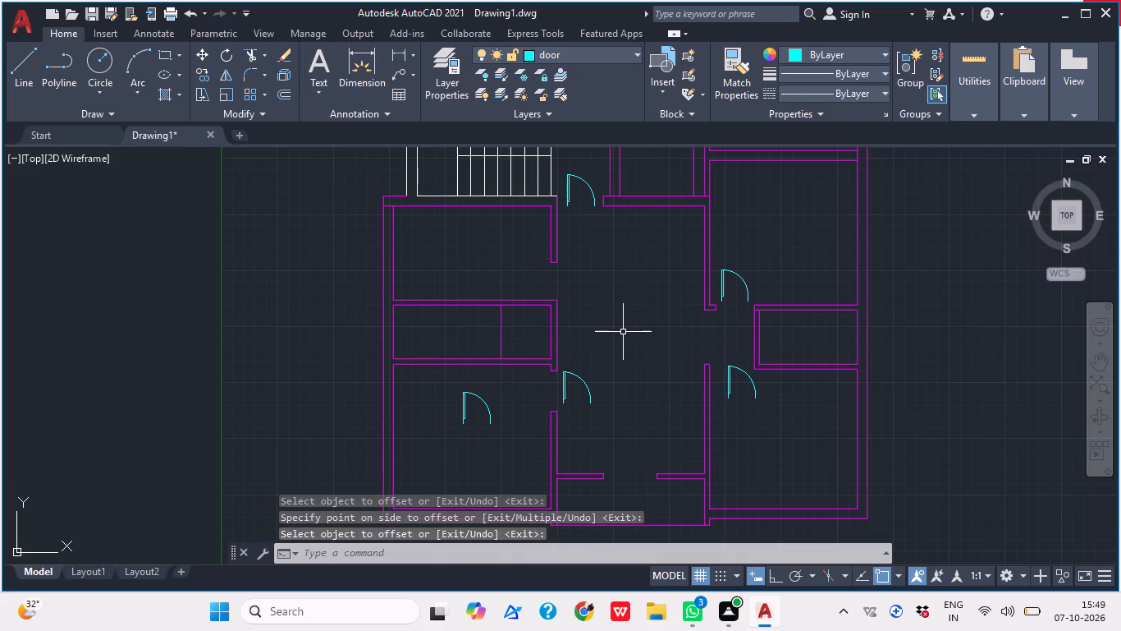
# Extend the new partition line down to the outer line of the narrow room's bottom wall.
pyautogui.press('e')
pyautogui.press('x')
pyautogui.press('space')
pyautogui.scroll(2, 480, 342)
pyautogui.click(529, 363)
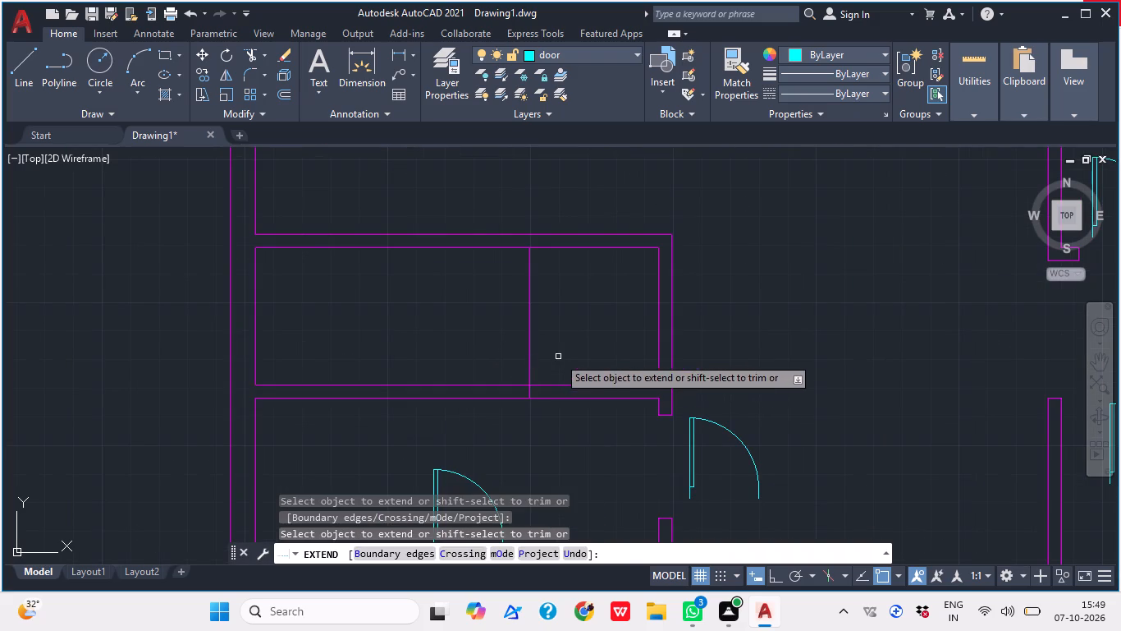
pyautogui.press('Escape')
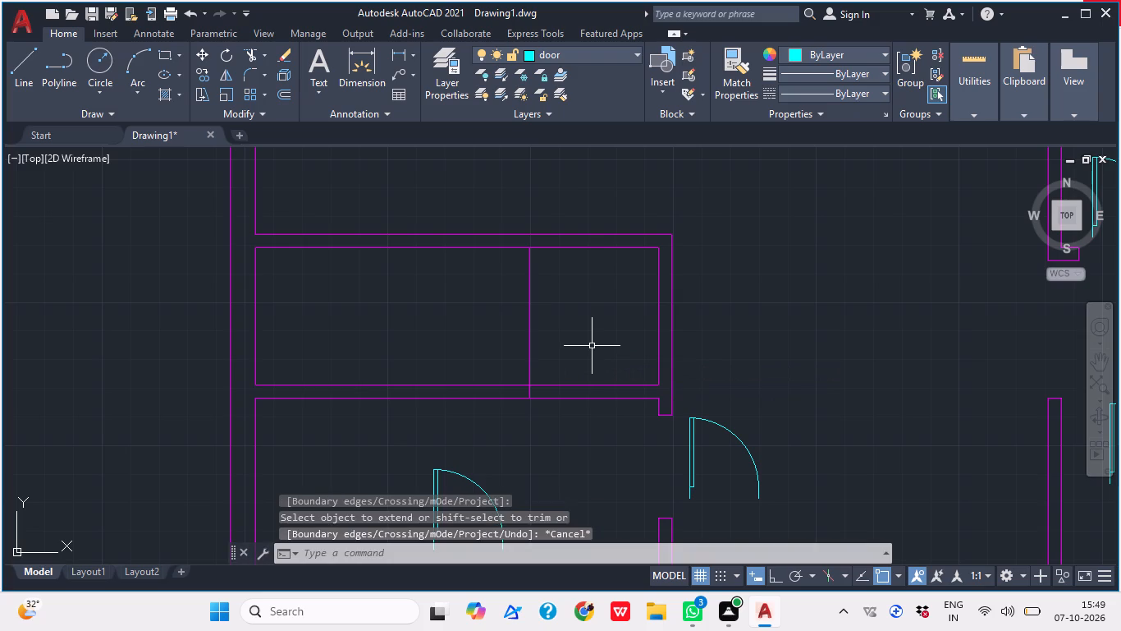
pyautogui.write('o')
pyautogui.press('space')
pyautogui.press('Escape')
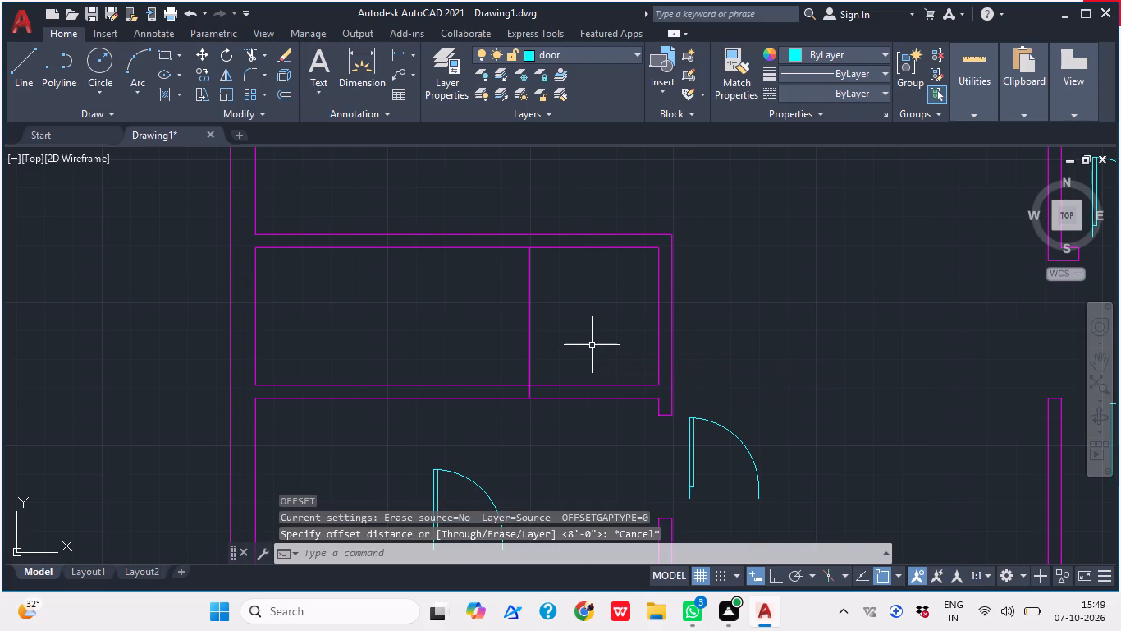
# Draw a line across the narrow room's bottom wall, tracked 2' to the left of the partition line.
pyautogui.press('l')
pyautogui.press('Return')
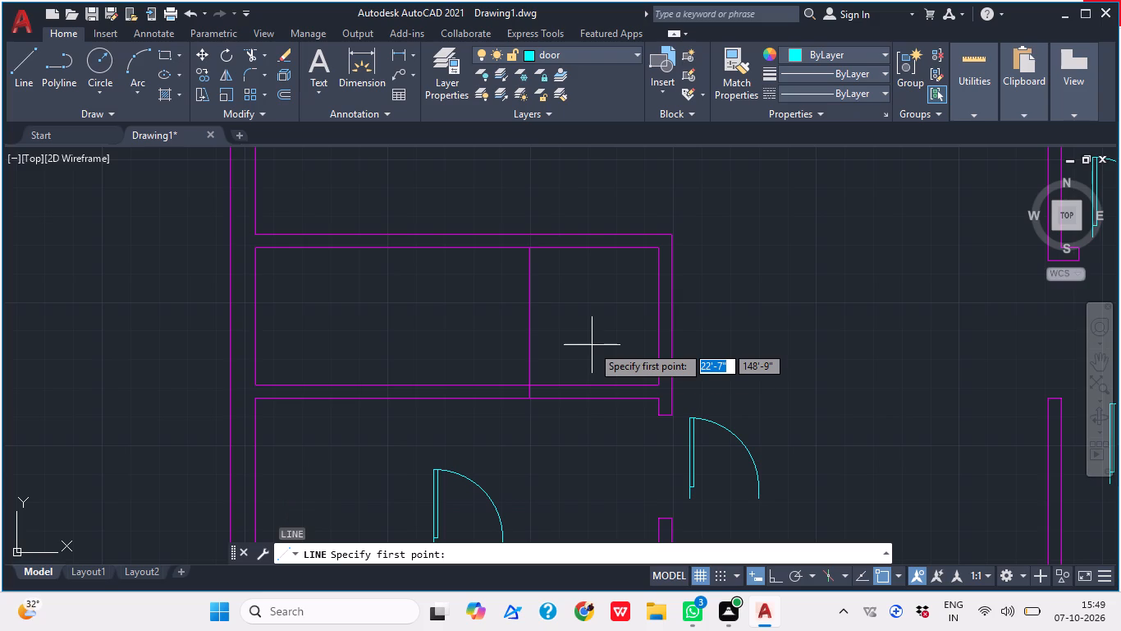
pyautogui.press('t')
pyautogui.write('k')
pyautogui.press('space')
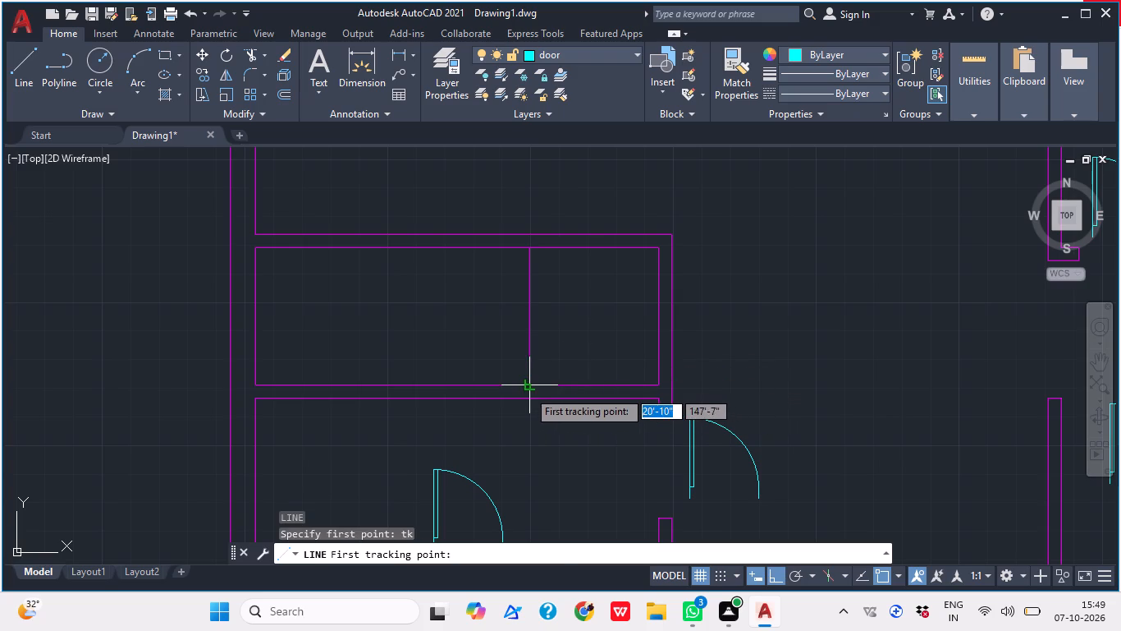
pyautogui.click(528, 389)
pyautogui.write("2'")
pyautogui.press('Return')
pyautogui.press('Return')
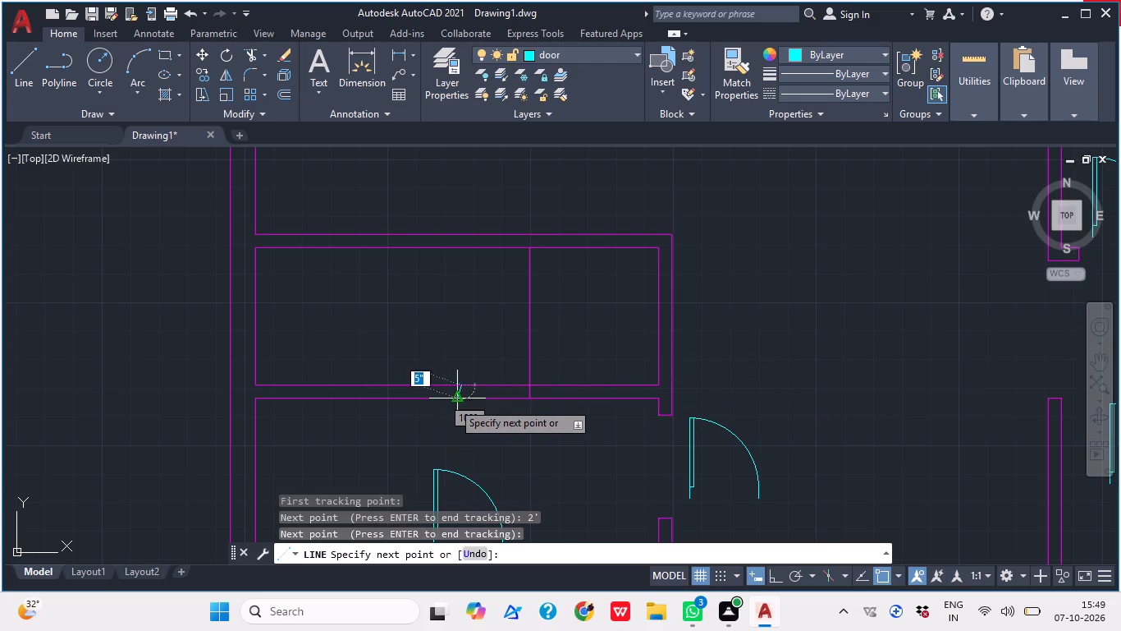
pyautogui.scroll(1, 460, 408)
pyautogui.scroll(-1, 460, 408)
pyautogui.scroll(5, 460, 408)
pyautogui.scroll(-1, 460, 408)
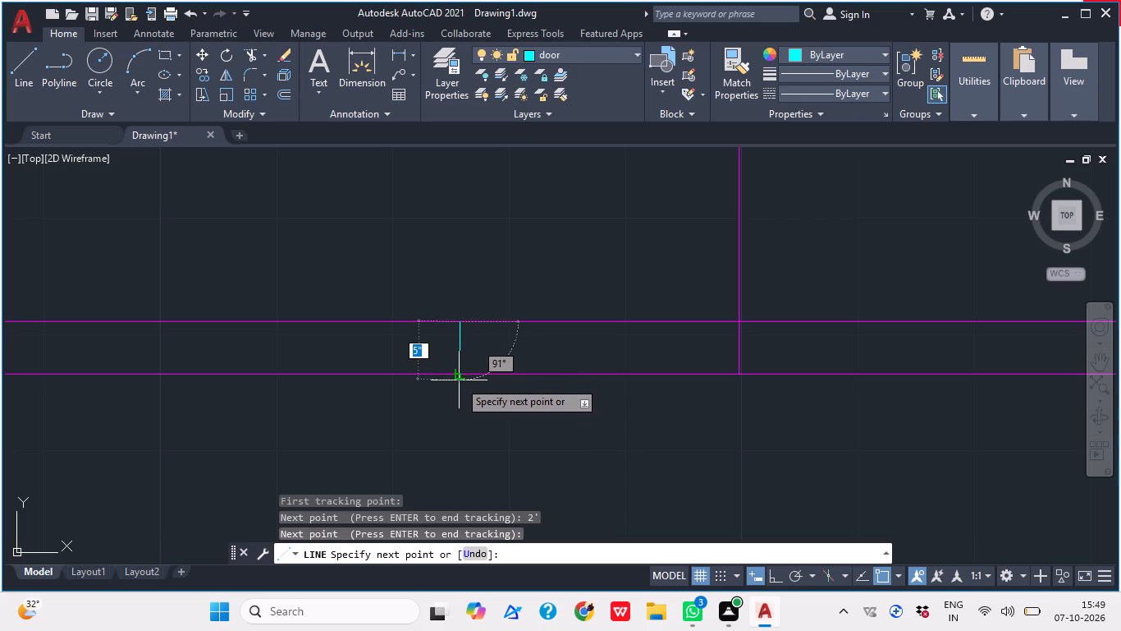
pyautogui.click(459, 380)
pyautogui.hotkey('ctrl', 'z')
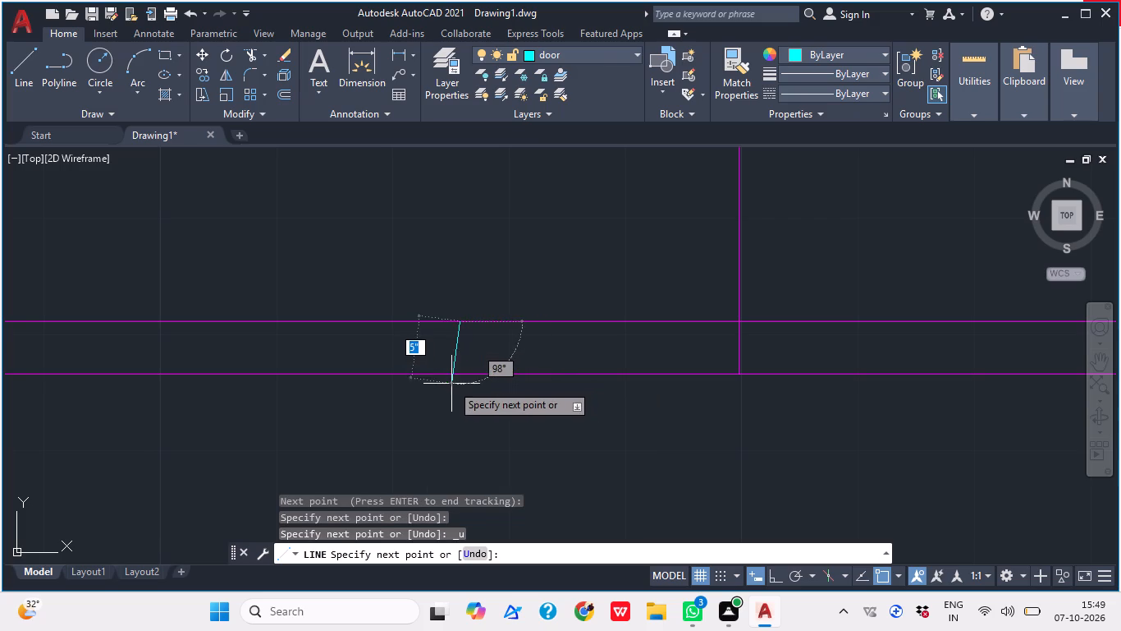
pyautogui.click(462, 378)
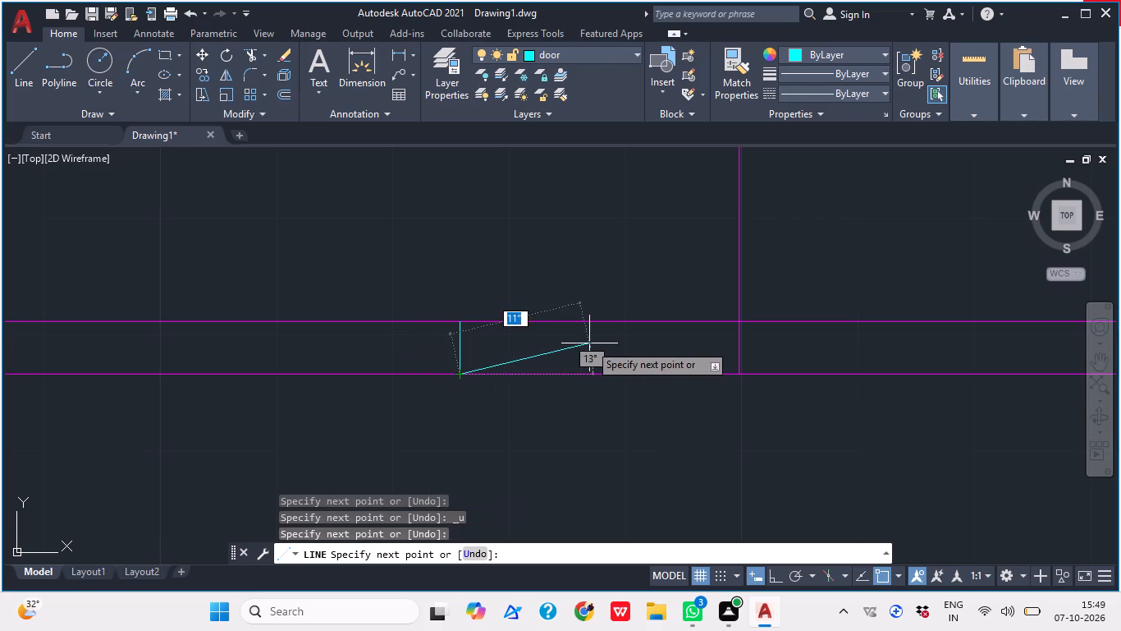
pyautogui.press('Escape')
# Move the short line across the bottom wall to the wall layer.
pyautogui.click(533, 348)
pyautogui.click(431, 348)
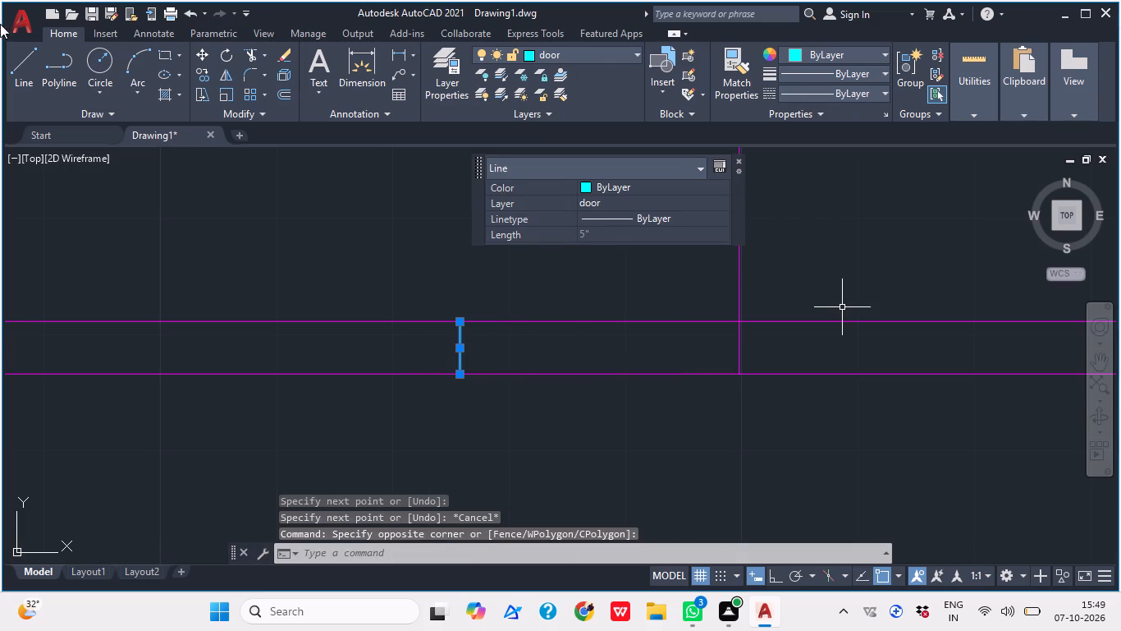
pyautogui.click(586, 56)
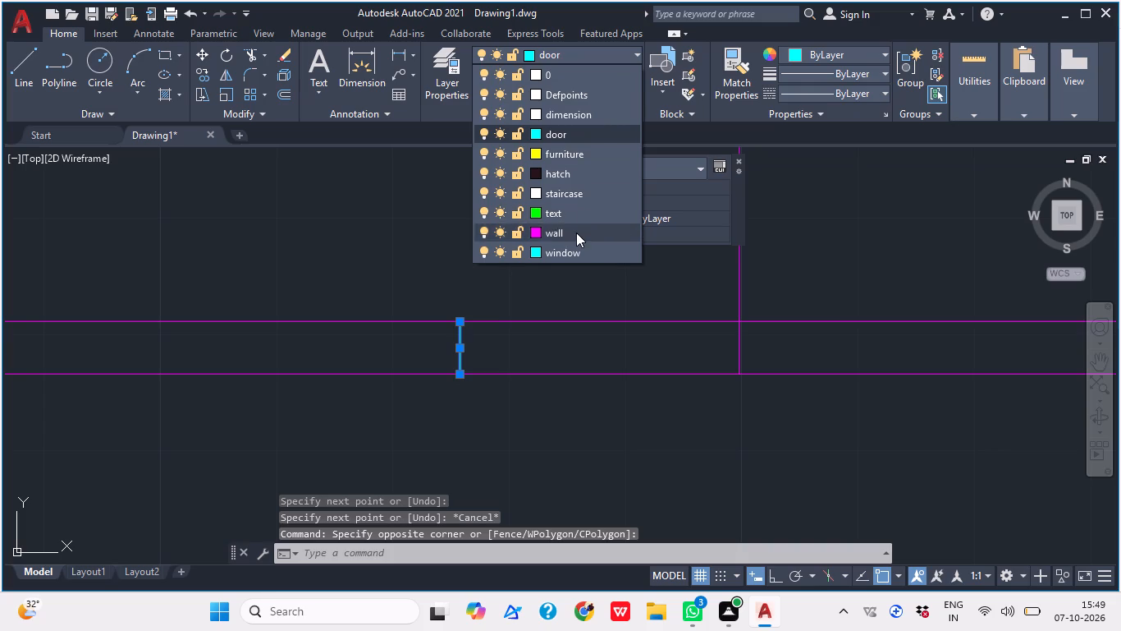
pyautogui.click(576, 233)
pyautogui.press('Escape')
# Trim both bottom wall lines between the short line and the partition to open a 2' door opening.
pyautogui.press('t')
pyautogui.write('r')
pyautogui.press('space')
pyautogui.click(527, 283)
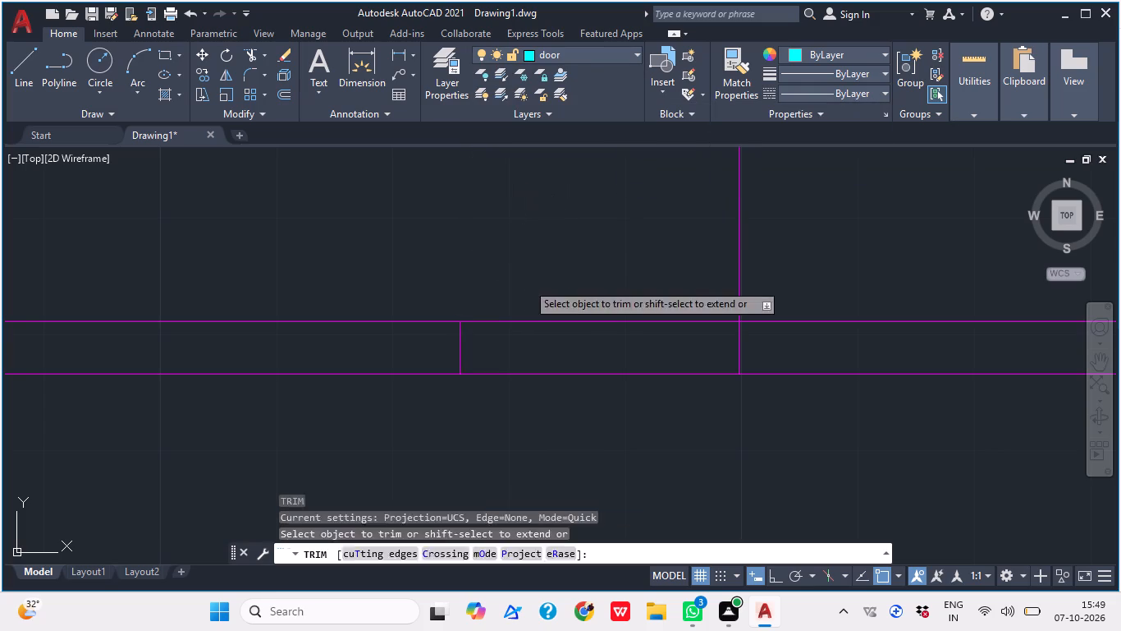
pyautogui.click(538, 389)
pyautogui.press('Escape')
# Offset the narrow room's top inner wall line 1' downward.
pyautogui.scroll(-4, 497, 239)
pyautogui.moveTo(562, 292); pyautogui.dragTo(524, 471, button='middle')
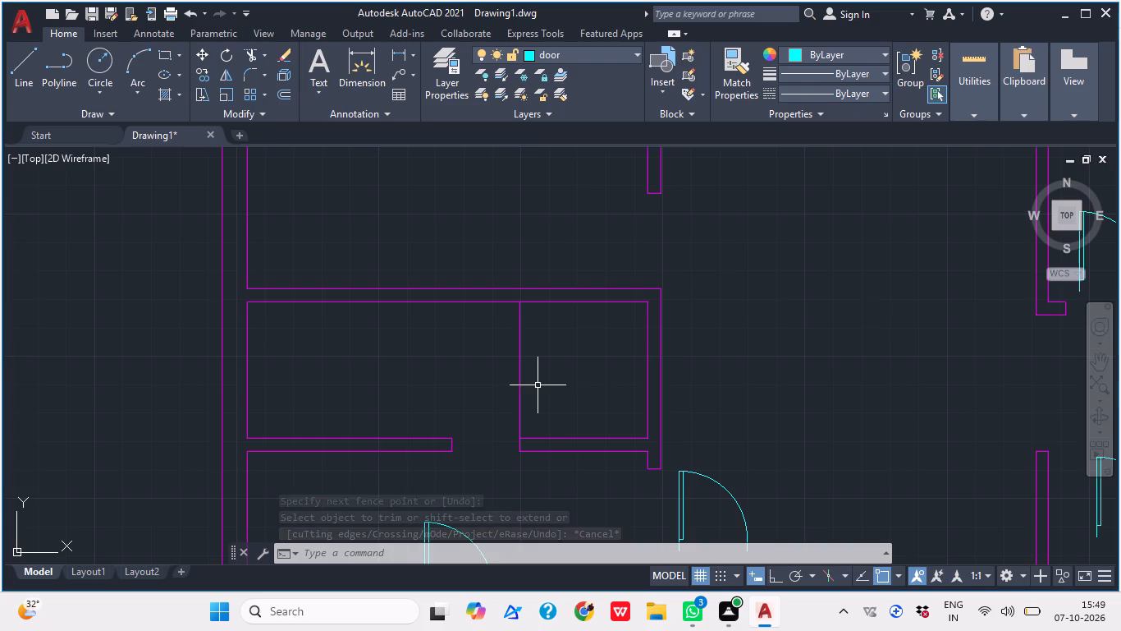
pyautogui.moveTo(569, 405); pyautogui.dragTo(535, 387, button='middle')
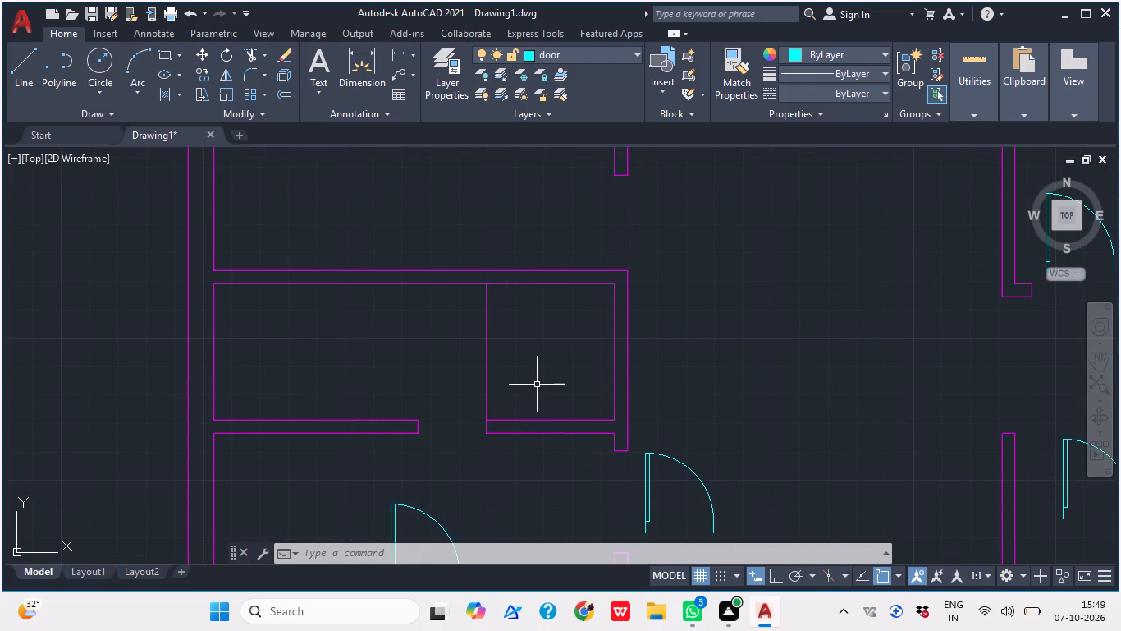
pyautogui.write('o')
pyautogui.press('space')
pyautogui.write("1'")
pyautogui.press('Return')
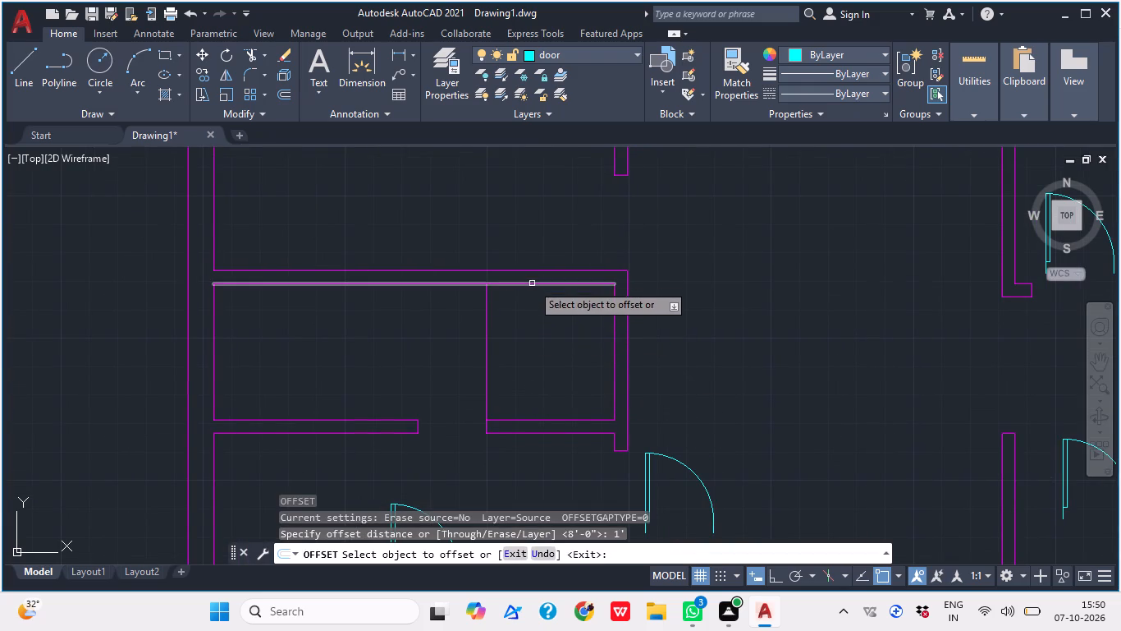
pyautogui.click(532, 283)
pyautogui.click(534, 325)
pyautogui.press('space')
# Offset the new horizontal line in the narrow room 4.5" downward.
pyautogui.press('space')
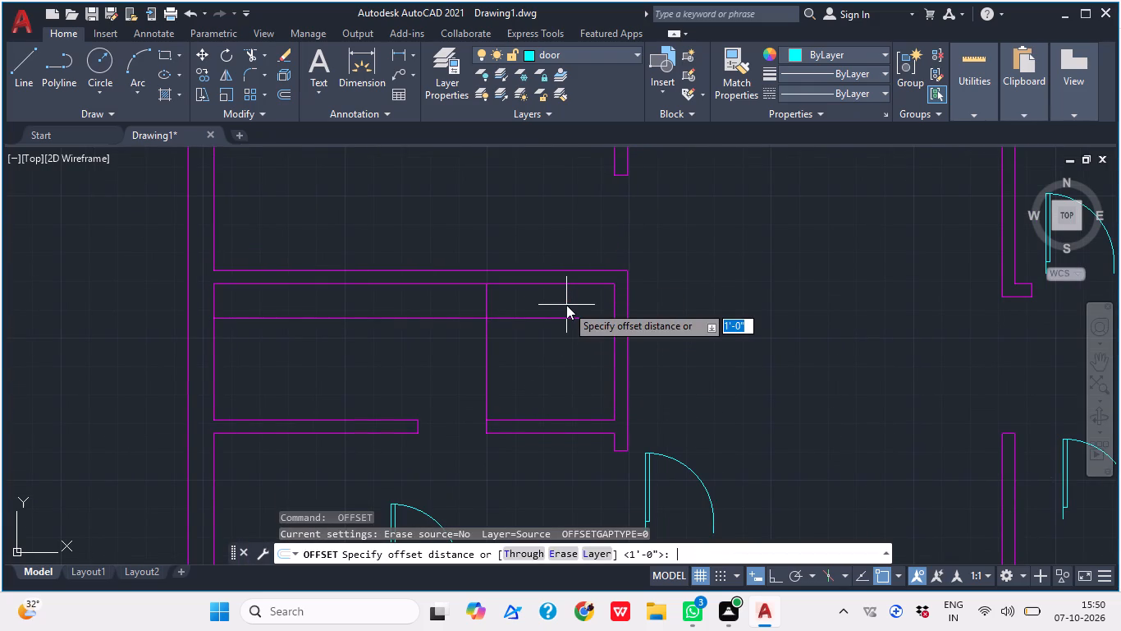
pyautogui.write('4.5')
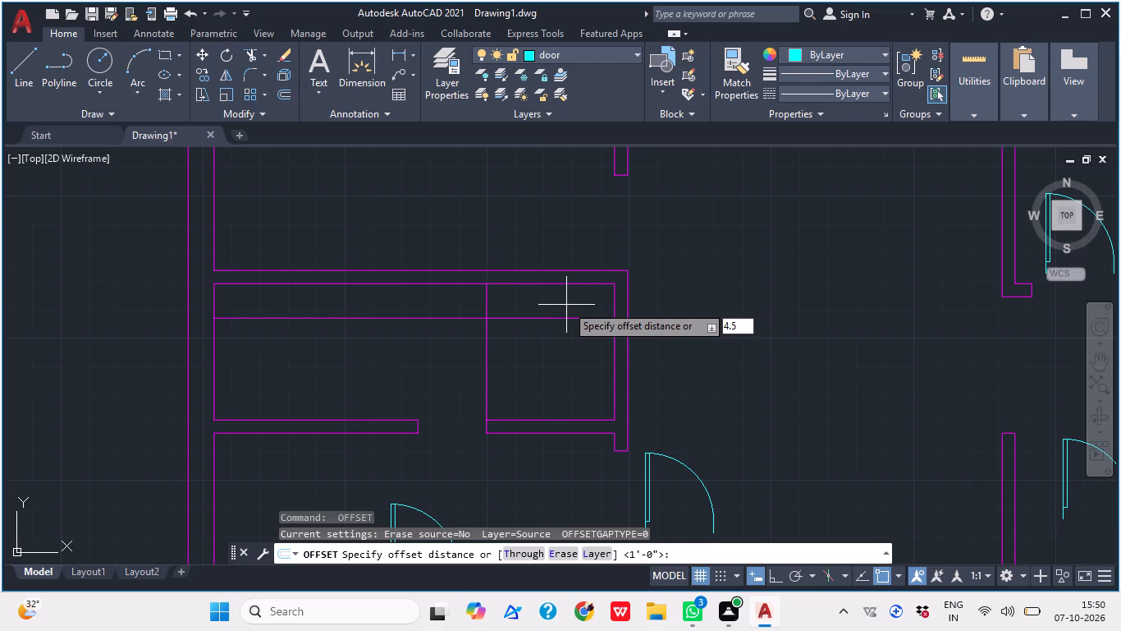
pyautogui.press("'")
pyautogui.press('BackSpace')
pyautogui.hotkey('shift', '"')
pyautogui.press('Return')
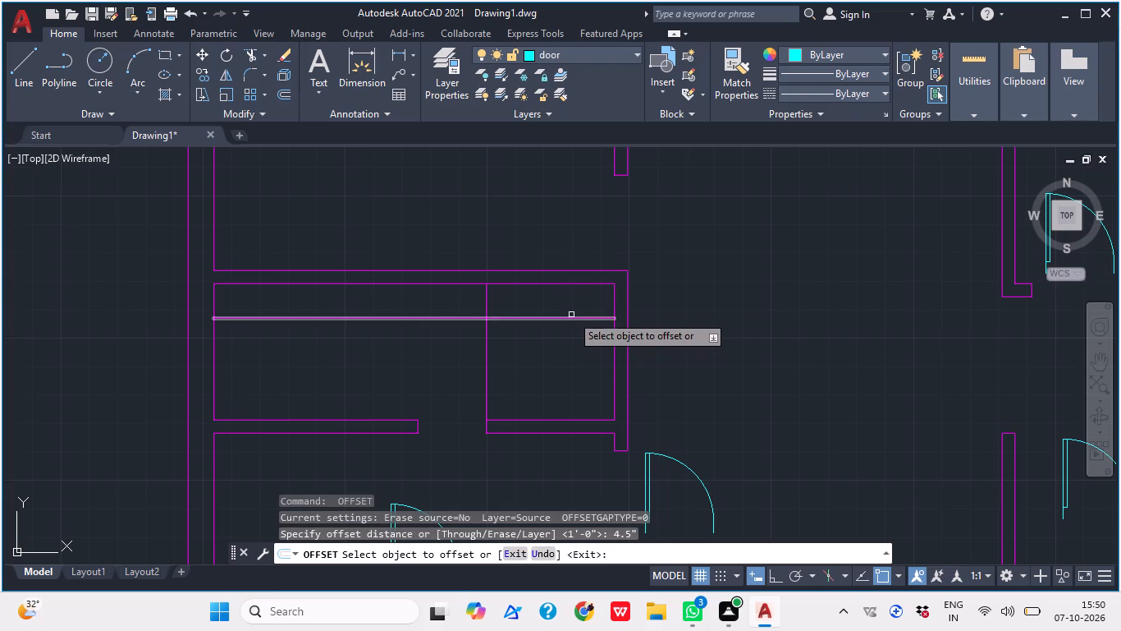
pyautogui.click(571, 318)
pyautogui.click(561, 357)
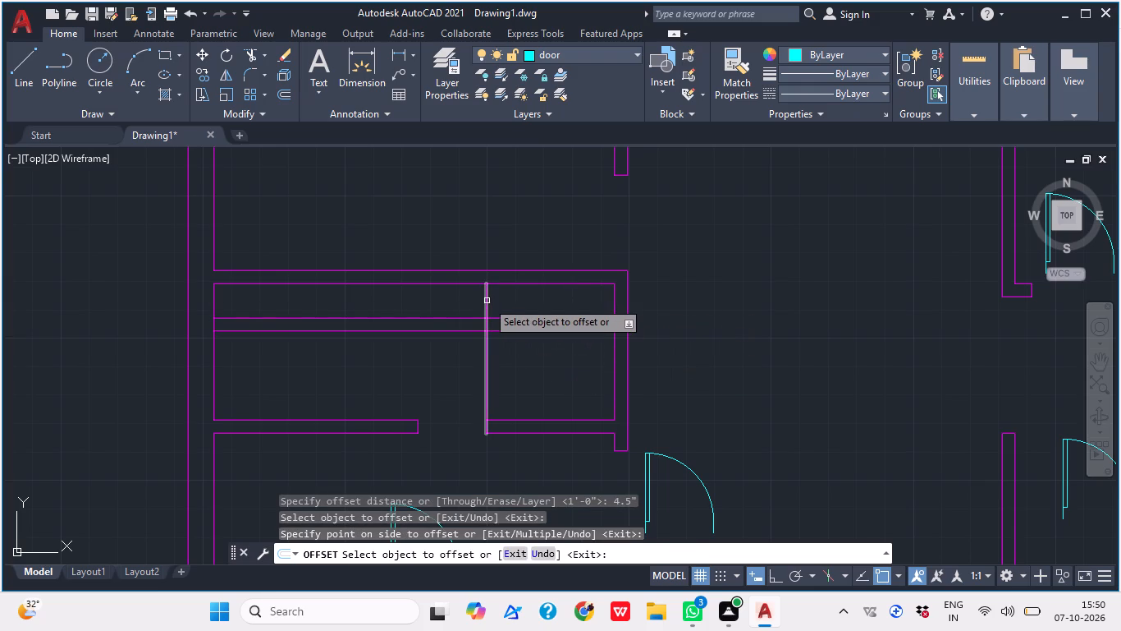
# Offset the narrow room's vertical partition line 4.5" to the right.
pyautogui.click(487, 302)
pyautogui.click(515, 315)
pyautogui.press('Escape')
# Trim away the two new horizontal lines in the narrow room to the left of the vertical partition.
pyautogui.press('t')
pyautogui.write('r')
pyautogui.press('space')
pyautogui.click(428, 335)
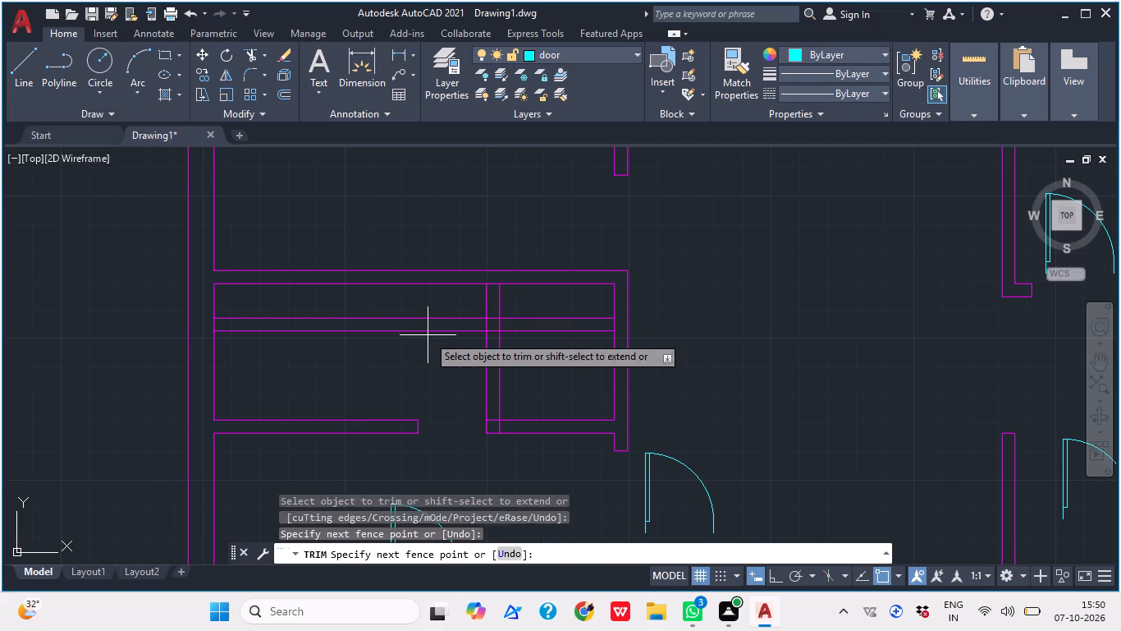
pyautogui.click(419, 315)
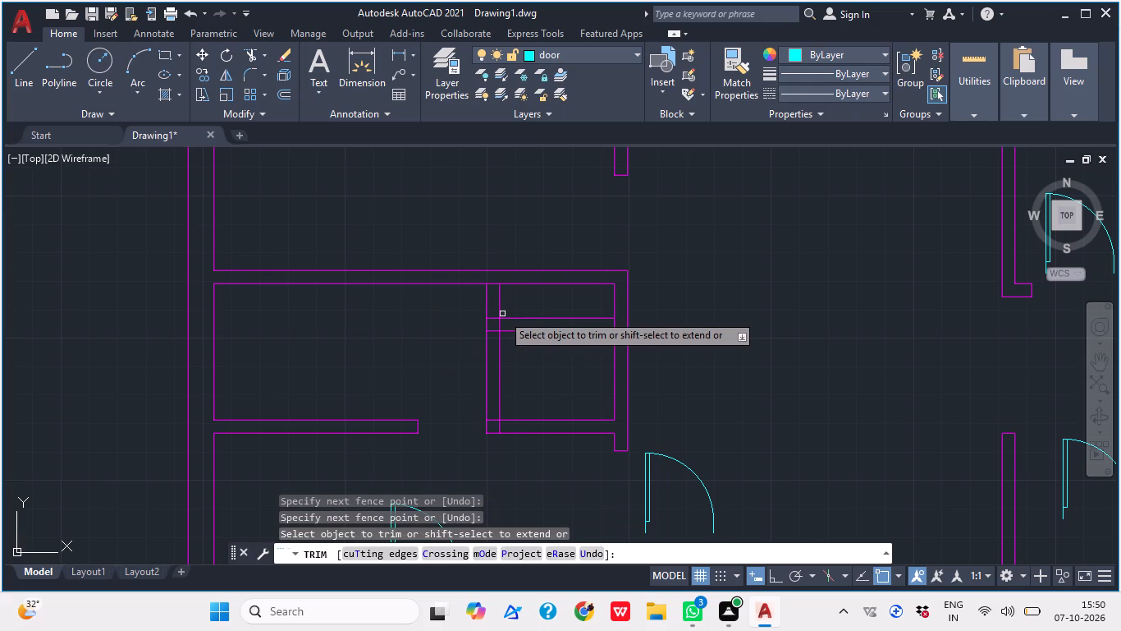
# Trim the overlapping lines where the horizontal partition meets the vertical partition and right wall, and the second vertical line below it.
pyautogui.scroll(1, 506, 344)
pyautogui.click(491, 317)
pyautogui.click(503, 316)
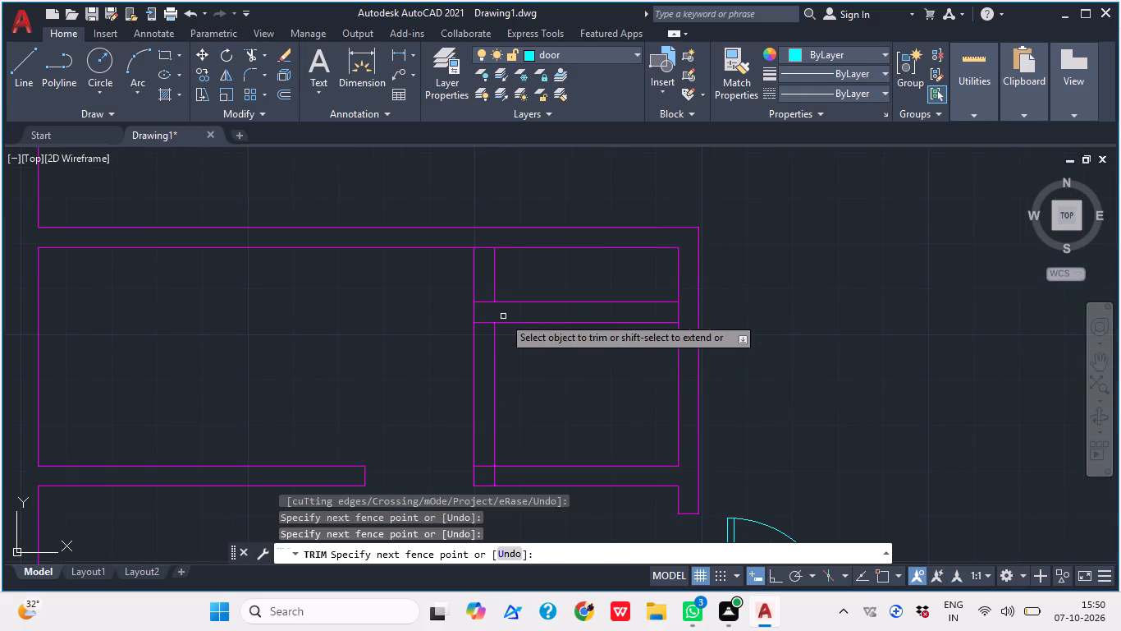
pyautogui.click(487, 306)
pyautogui.click(483, 295)
pyautogui.click(498, 354)
pyautogui.click(491, 352)
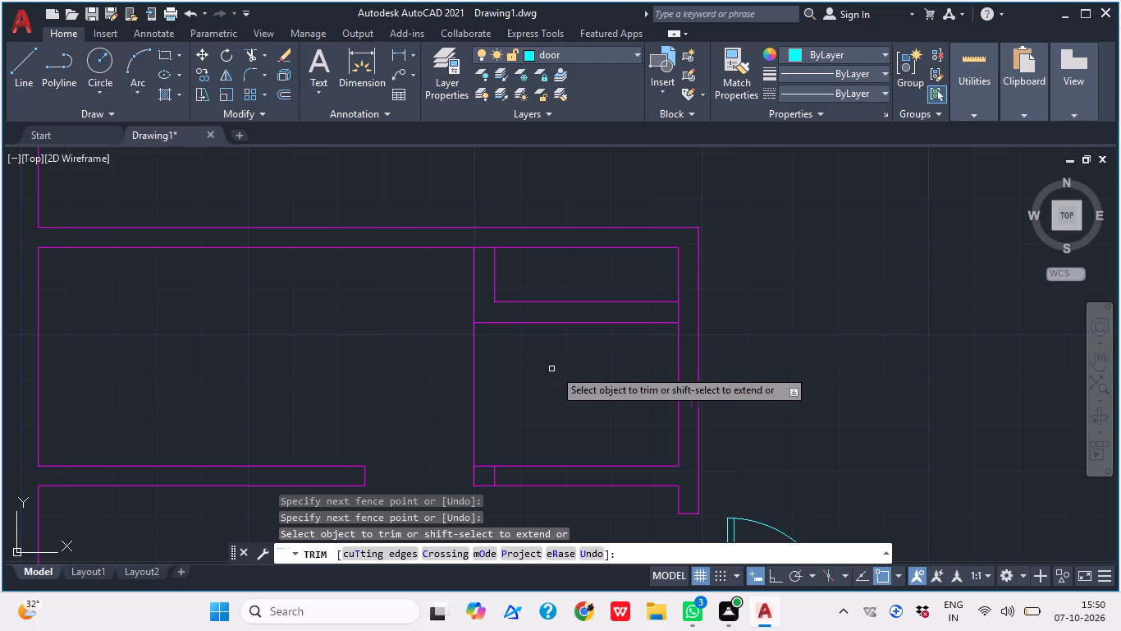
pyautogui.scroll(1, 657, 311)
pyautogui.click(703, 313)
pyautogui.click(683, 313)
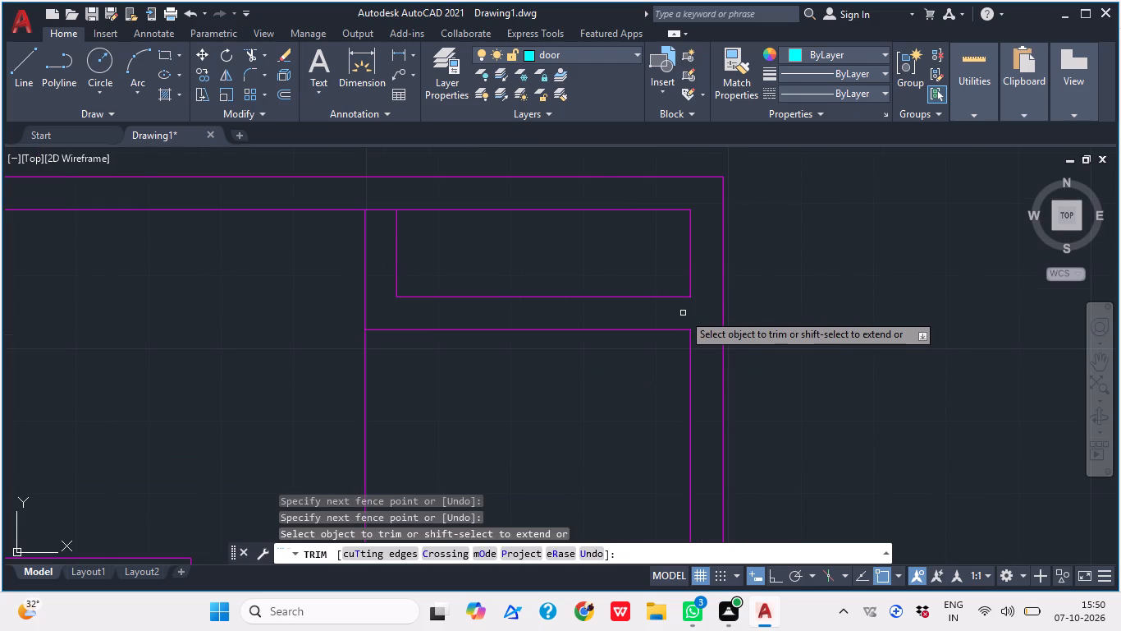
# Trim the leftover short vertical segment inside the bottom wall beside the door opening.
pyautogui.moveTo(675, 348); pyautogui.dragTo(643, 329, button='middle')
pyautogui.moveTo(583, 347); pyautogui.dragTo(611, 325, button='middle')
pyautogui.scroll(-3, 604, 328)
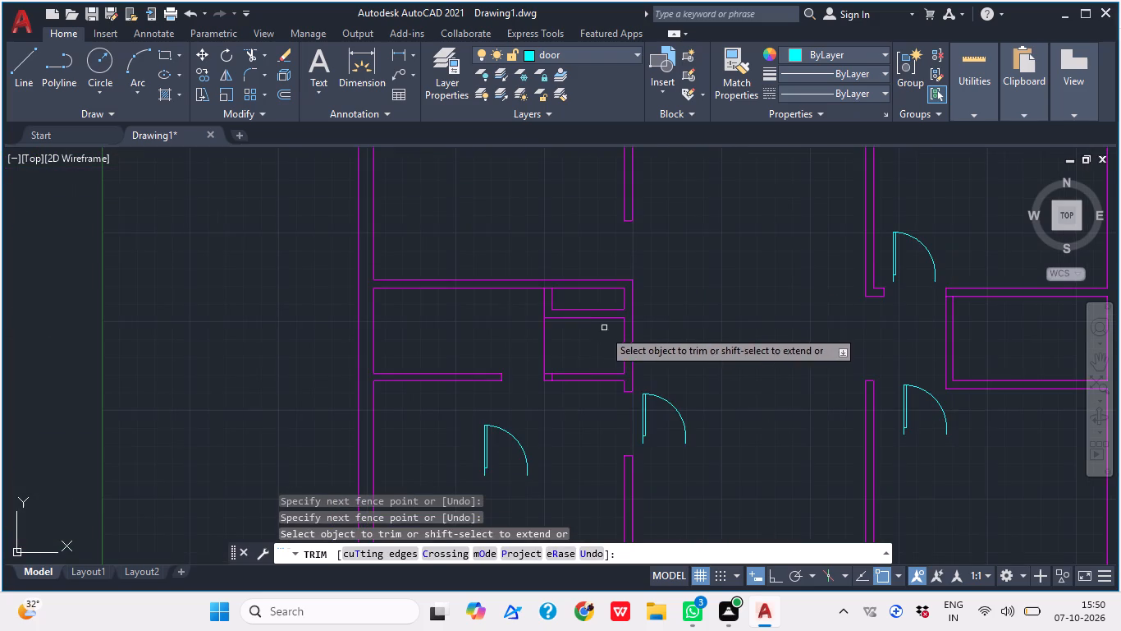
pyautogui.moveTo(571, 357); pyautogui.dragTo(562, 379, button='middle')
pyautogui.scroll(4, 541, 395)
pyautogui.click(542, 421)
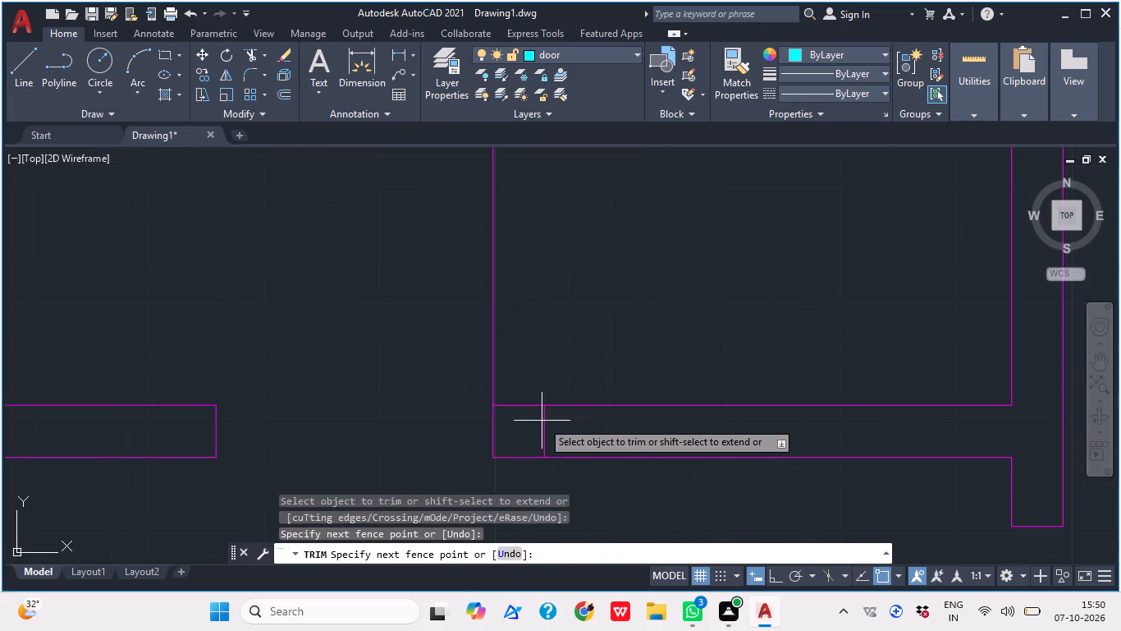
pyautogui.click(565, 431)
pyautogui.press('Escape')
# Examine the door openings and placed doors across the lower unit and the overall floor plan.
pyautogui.scroll(-5, 572, 327)
pyautogui.moveTo(570, 355); pyautogui.dragTo(526, 413, button='middle')
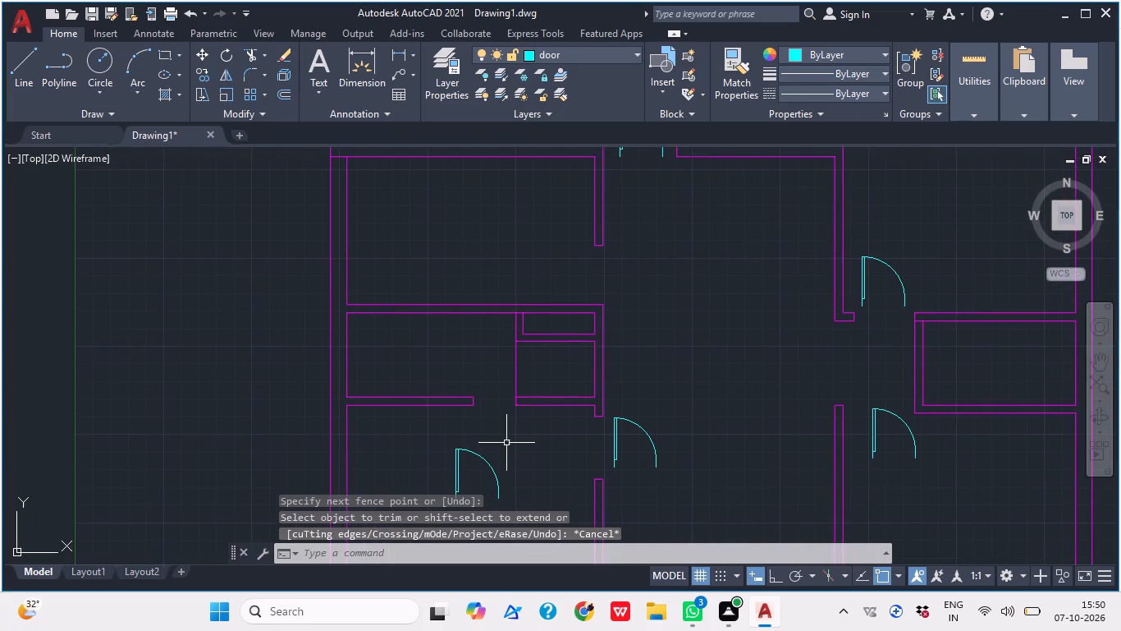
pyautogui.moveTo(485, 377); pyautogui.dragTo(483, 360, button='middle')
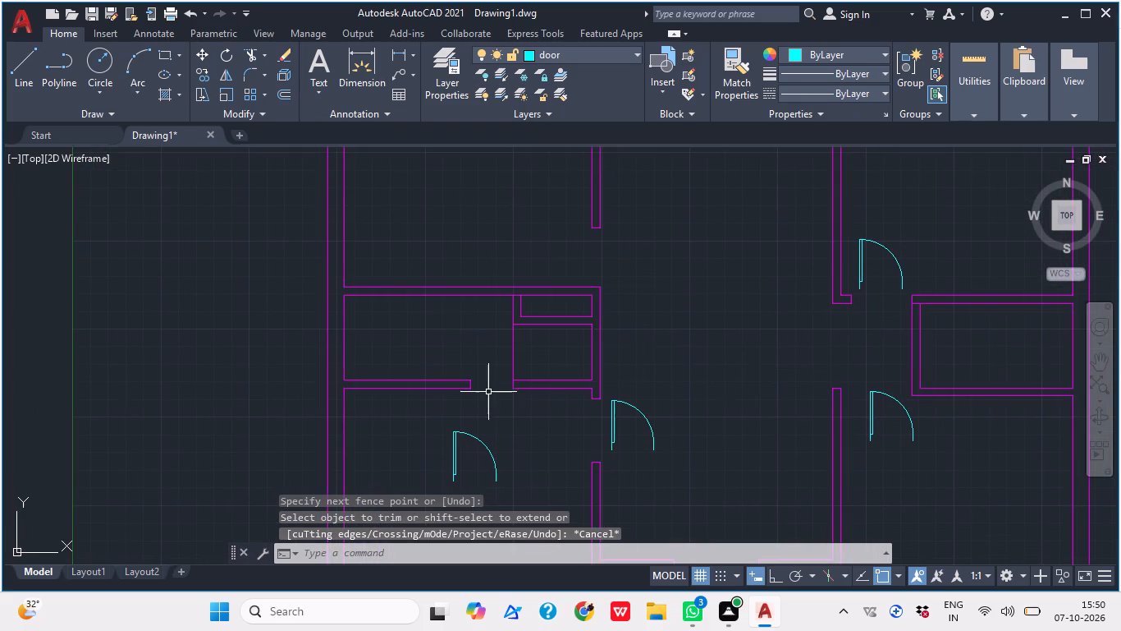
pyautogui.moveTo(494, 428); pyautogui.dragTo(469, 381, button='middle')
pyautogui.scroll(-1, 543, 381)
pyautogui.moveTo(543, 381); pyautogui.dragTo(519, 397, button='middle')
pyautogui.moveTo(560, 369); pyautogui.dragTo(556, 369, button='middle')
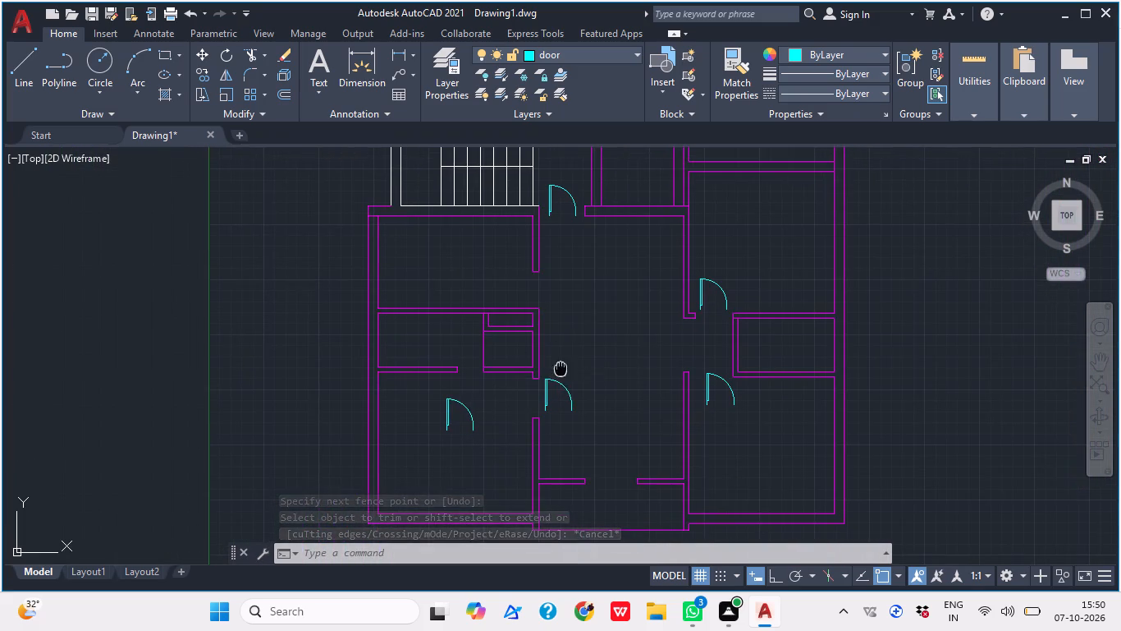
pyautogui.moveTo(556, 369); pyautogui.dragTo(524, 360, button='middle')
pyautogui.scroll(-2, 554, 366)
pyautogui.moveTo(581, 385); pyautogui.dragTo(532, 378, button='middle')
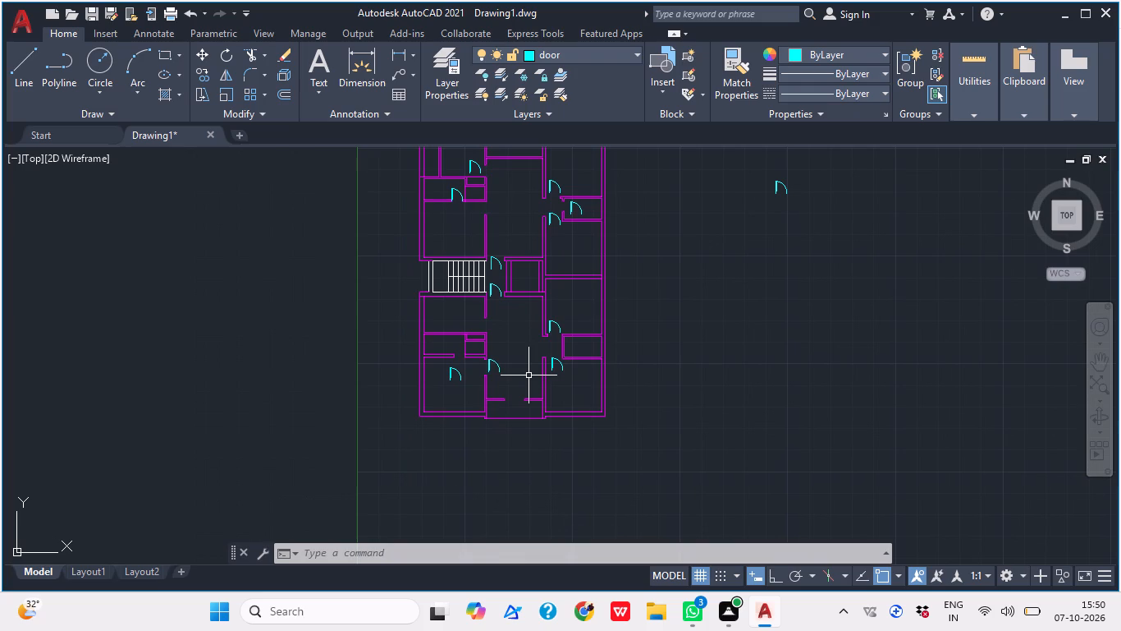
pyautogui.moveTo(588, 426); pyautogui.dragTo(579, 420, button='middle')
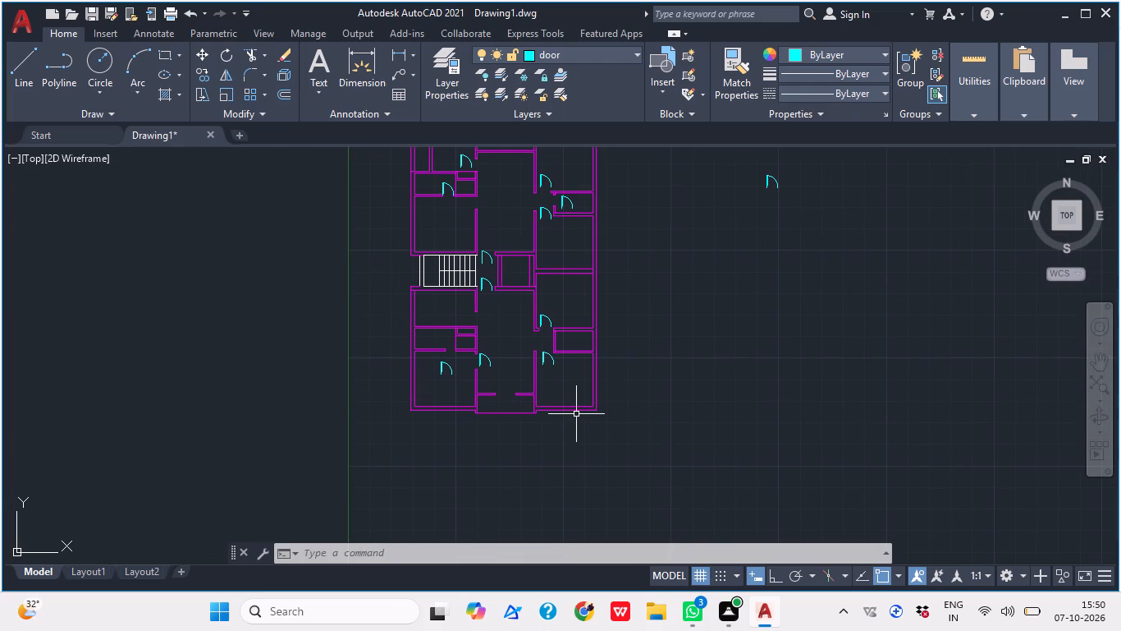
pyautogui.moveTo(574, 462); pyautogui.dragTo(549, 416, button='middle')
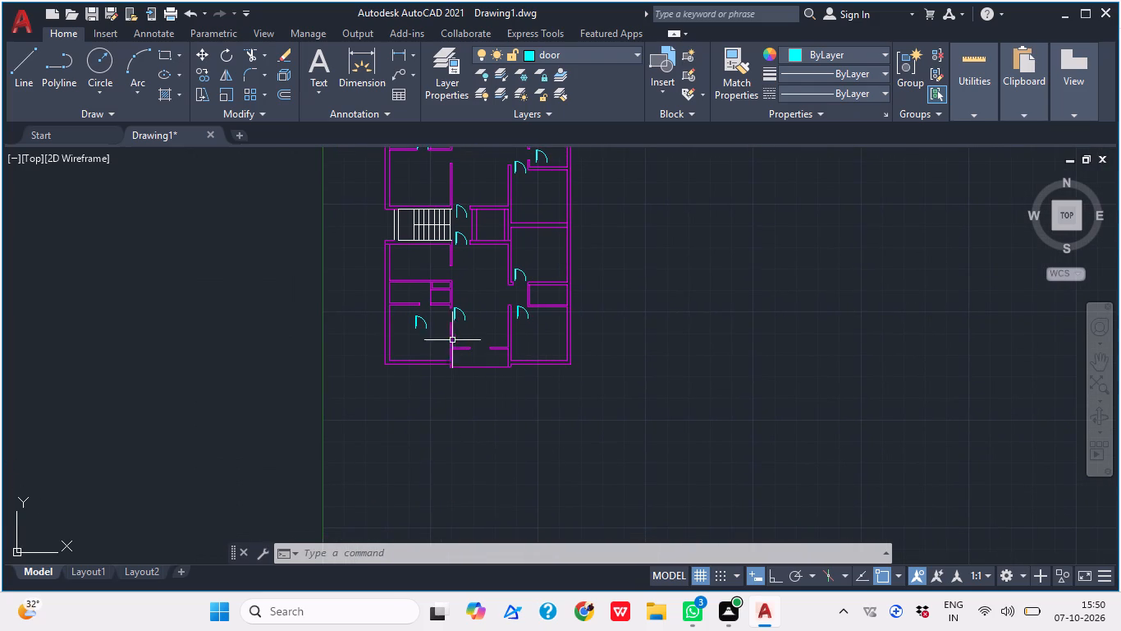
# Delete the door beside the upper-left room's opening onto the central hall.
pyautogui.moveTo(462, 327); pyautogui.dragTo(486, 373, button='middle')
pyautogui.moveTo(455, 191); pyautogui.dragTo(452, 259, button='middle')
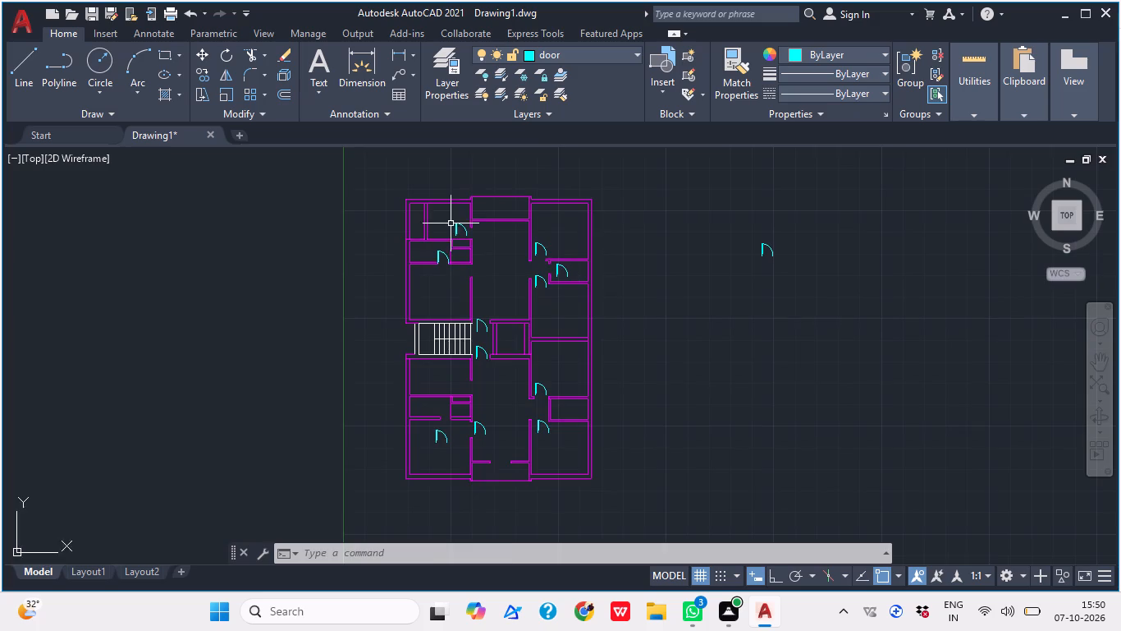
pyautogui.scroll(2, 453, 220)
pyautogui.click(482, 260)
pyautogui.press('Delete')
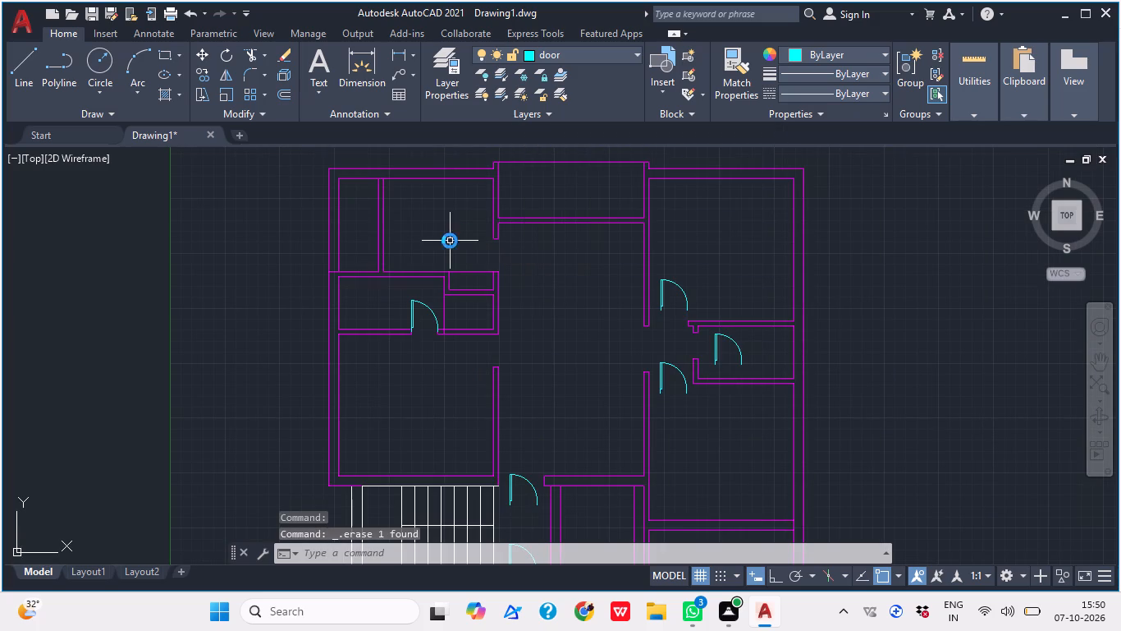
# Dismiss the low-battery warning dialog.
pyautogui.moveTo(560, 269); pyautogui.dragTo(498, 270, button='middle')
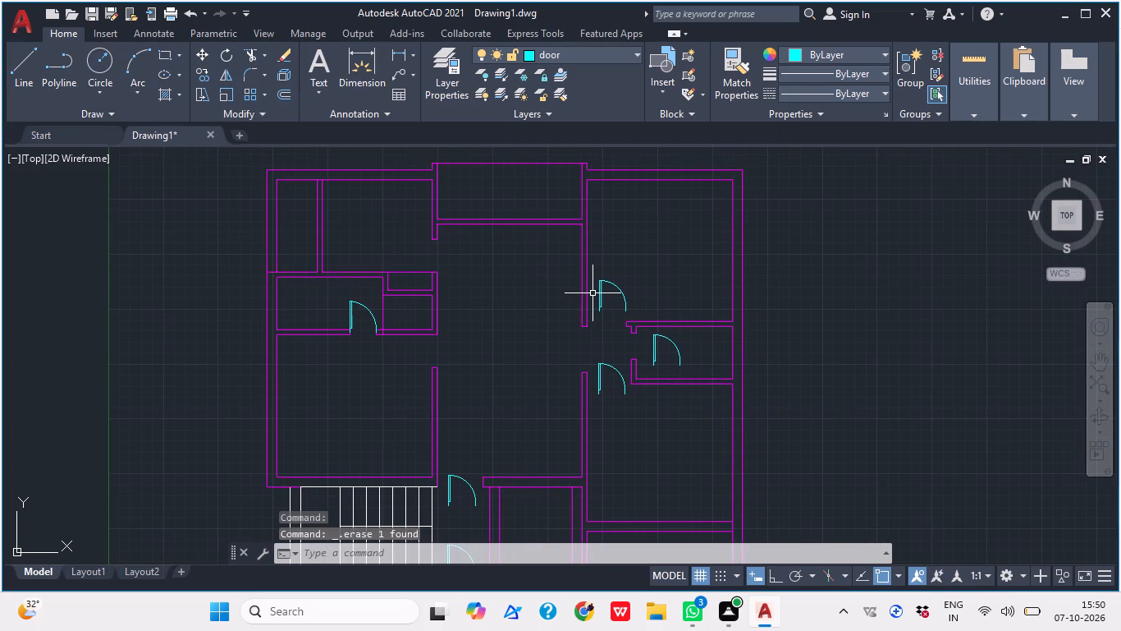
pyautogui.scroll(2, 615, 284)
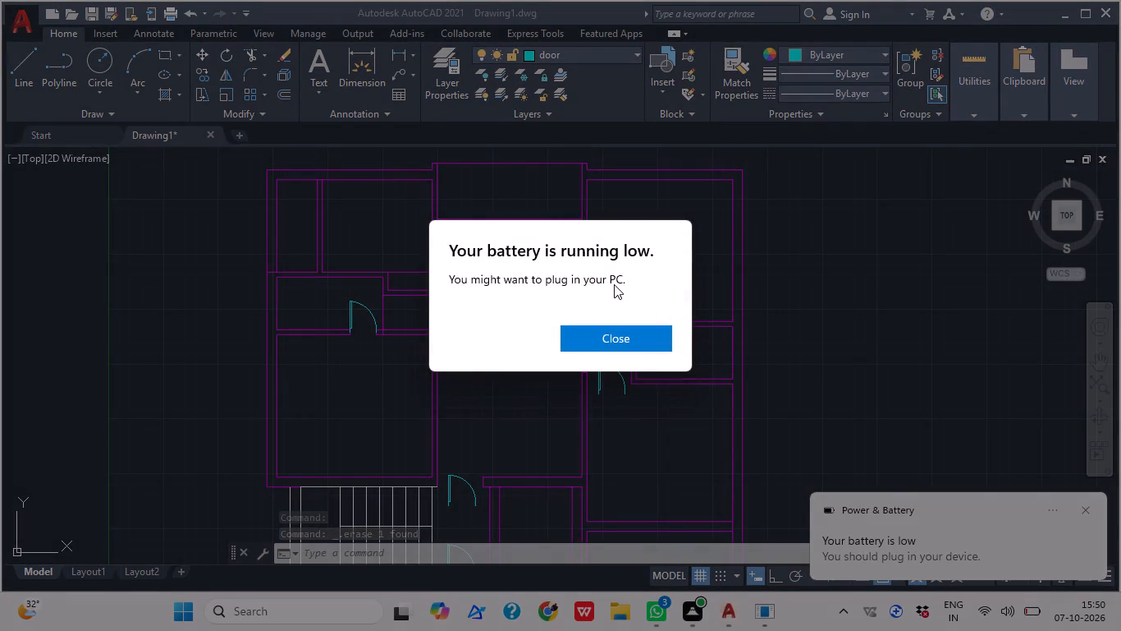
pyautogui.click(653, 339)
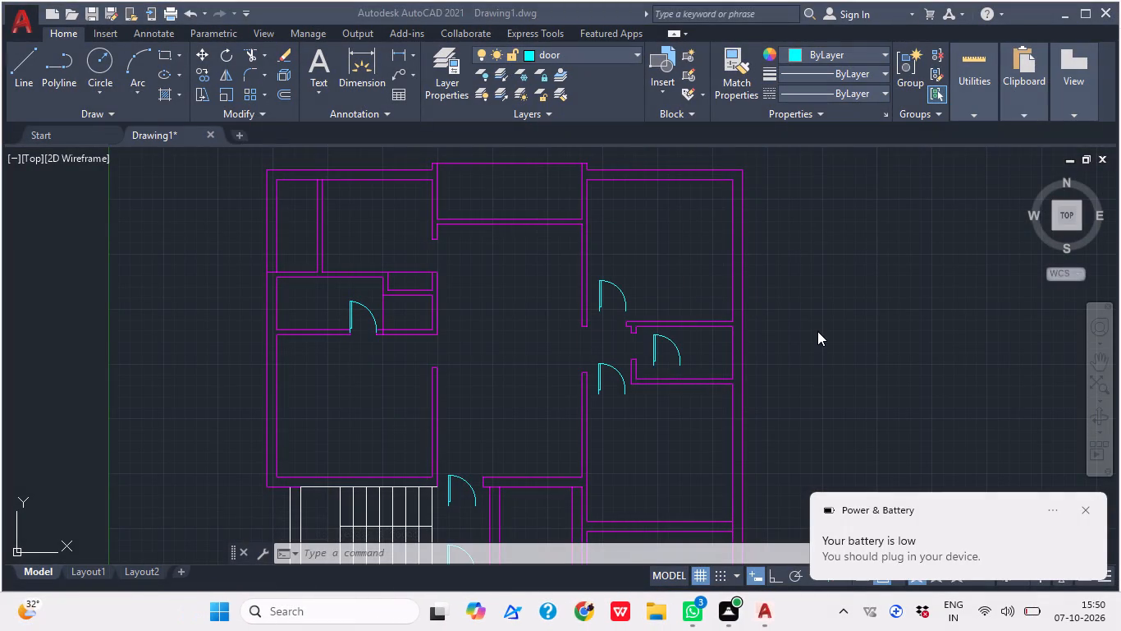
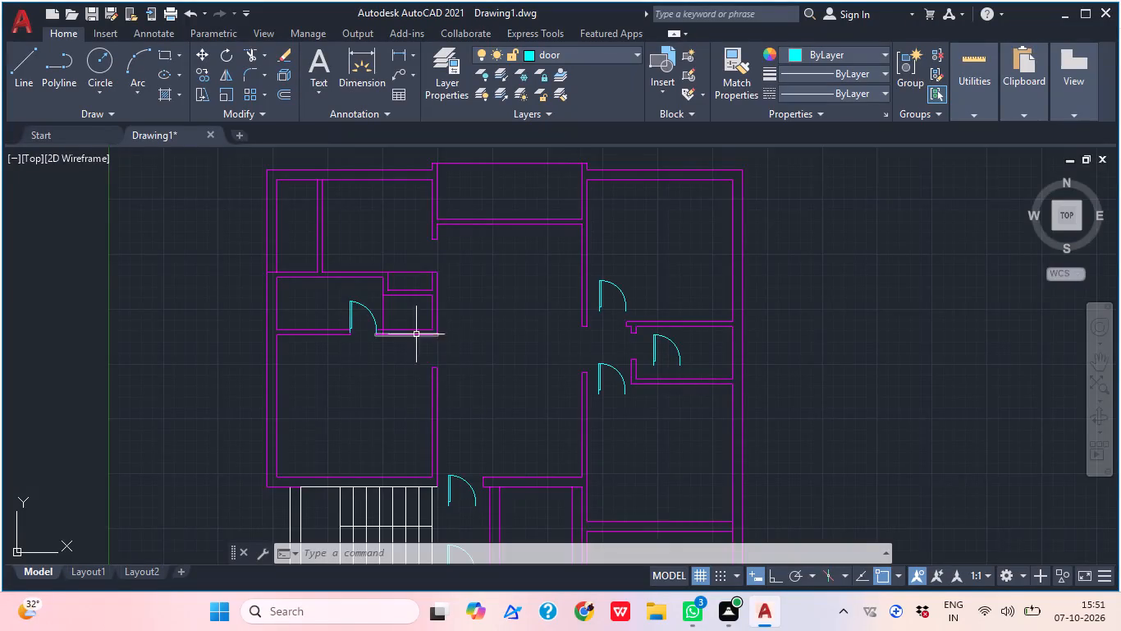
# Copy the door at the small upper-left room's opening into the larger room directly below it.
pyautogui.moveTo(451, 339); pyautogui.dragTo(469, 371, button='middle')
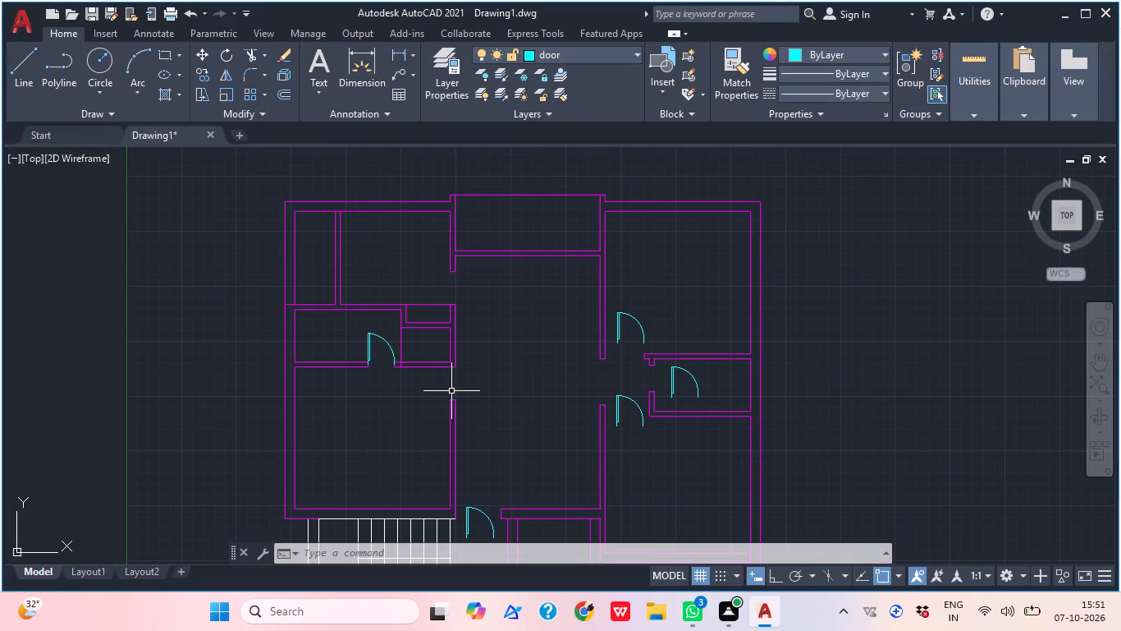
pyautogui.click(368, 345)
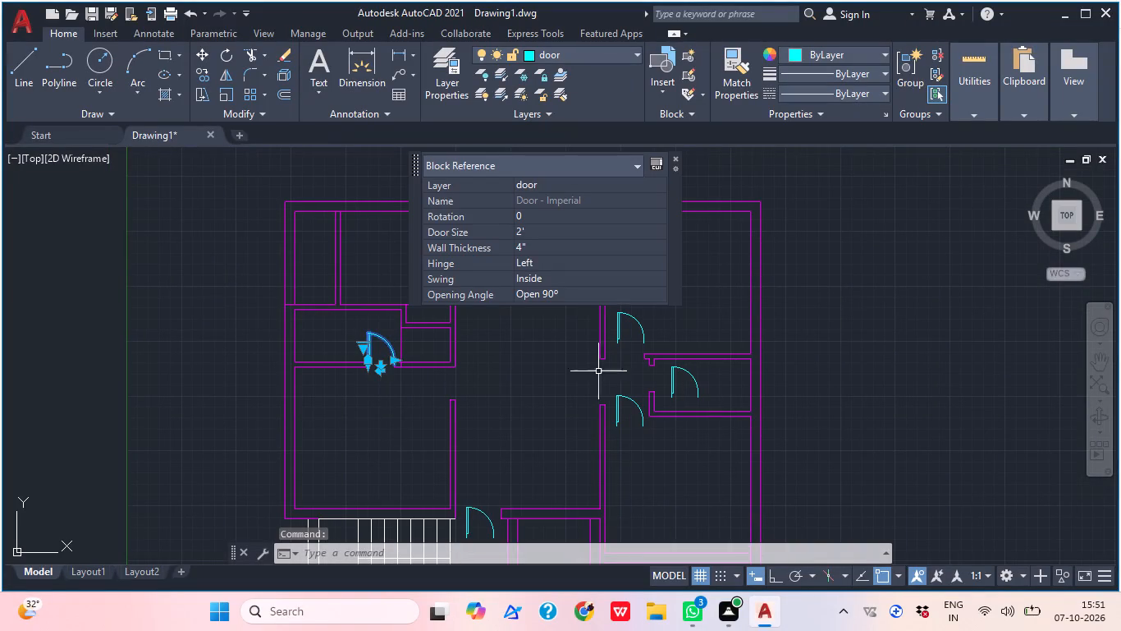
pyautogui.press('c')
pyautogui.press('o')
pyautogui.press('space')
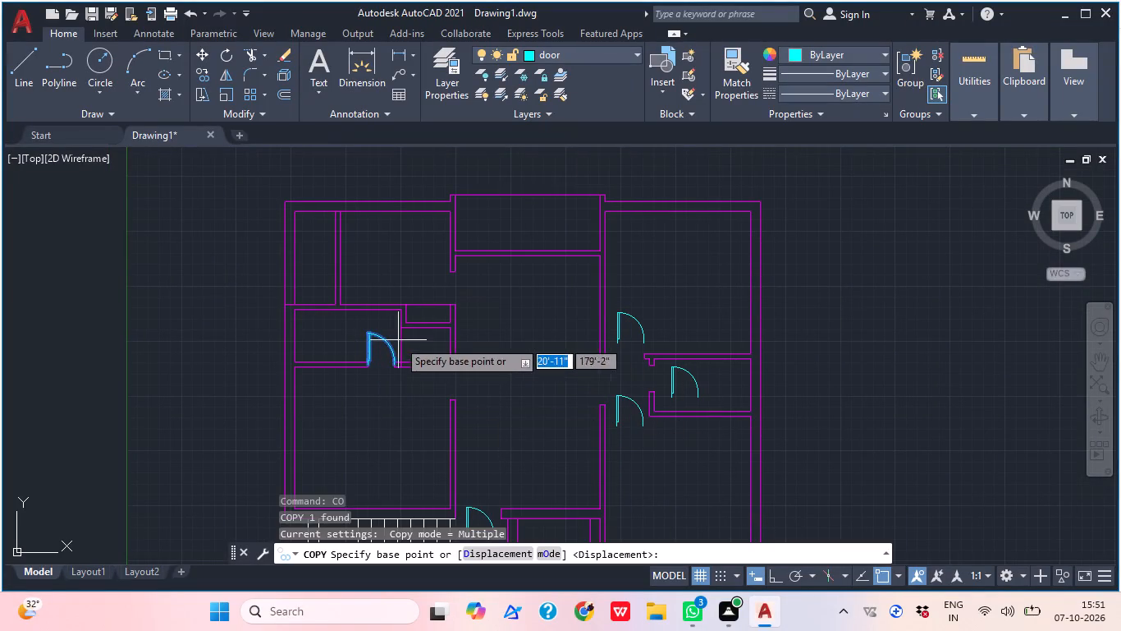
pyautogui.click(377, 336)
pyautogui.click(394, 407)
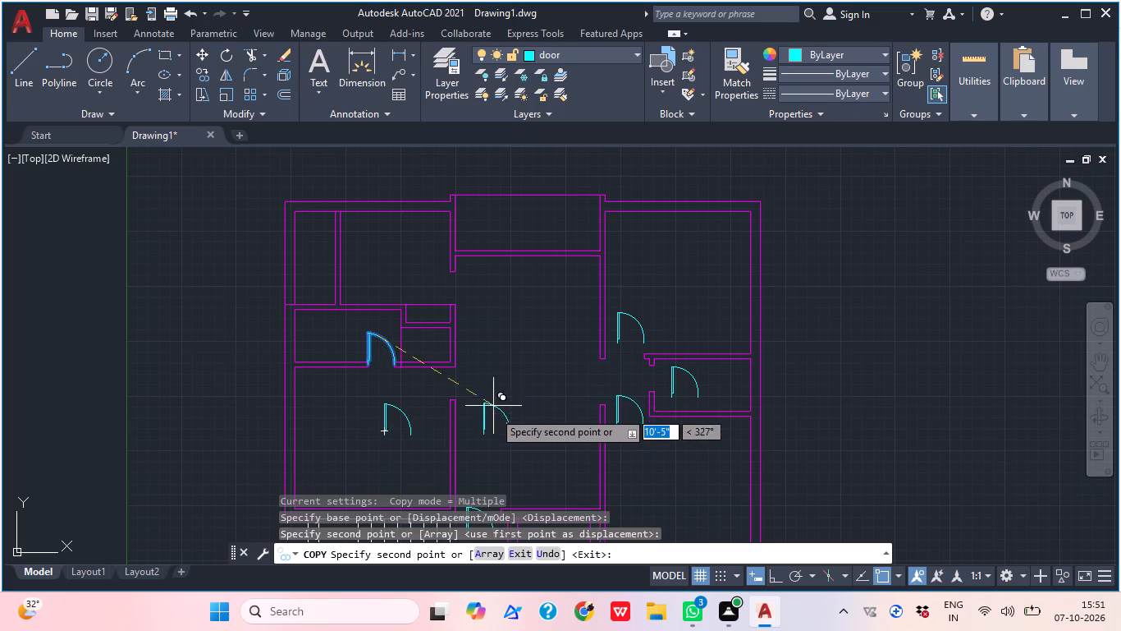
pyautogui.press('Escape')
# Rotate the copied door 90 degrees about its hinge end, with Ortho turned on.
pyautogui.click(406, 437)
pyautogui.click(365, 414)
pyautogui.press('r')
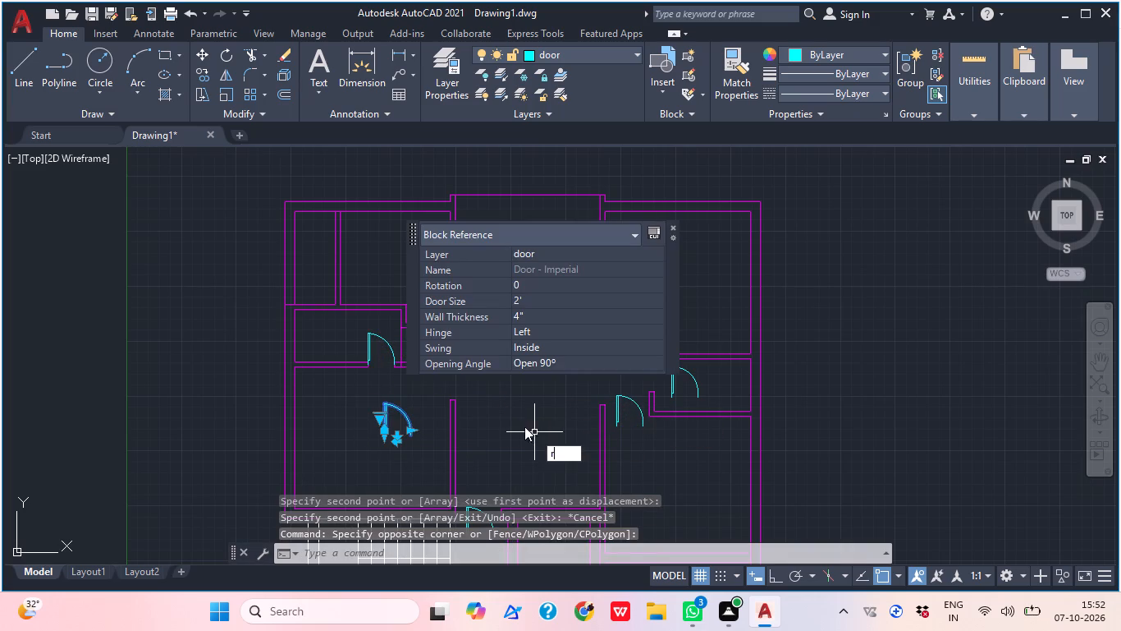
pyautogui.press('o')
pyautogui.press('space')
pyautogui.click(381, 437)
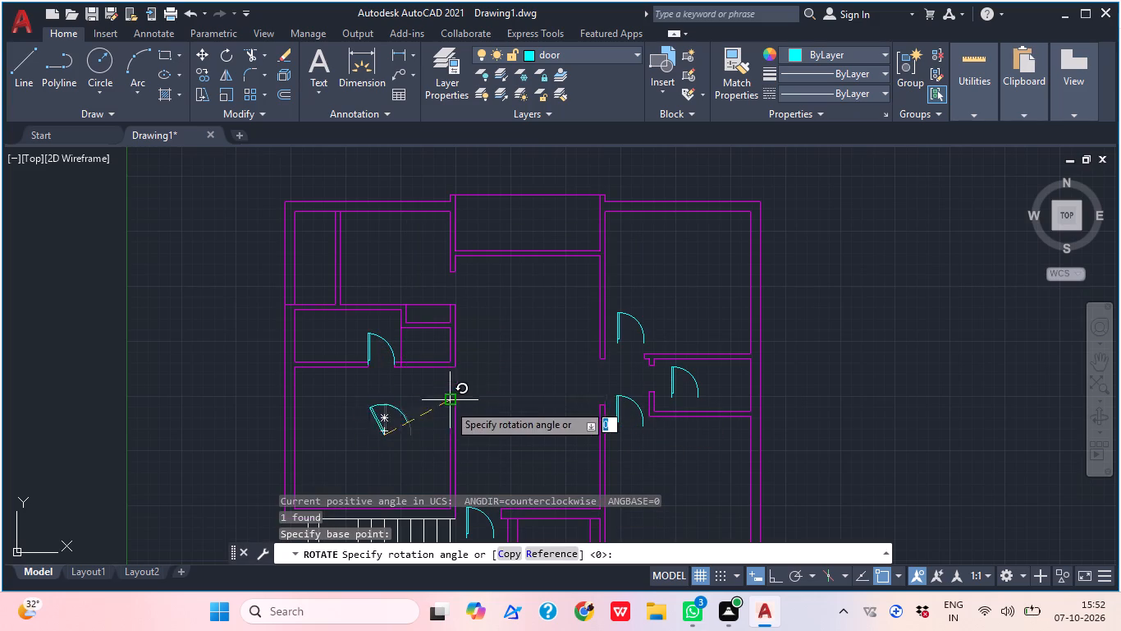
pyautogui.click(778, 572)
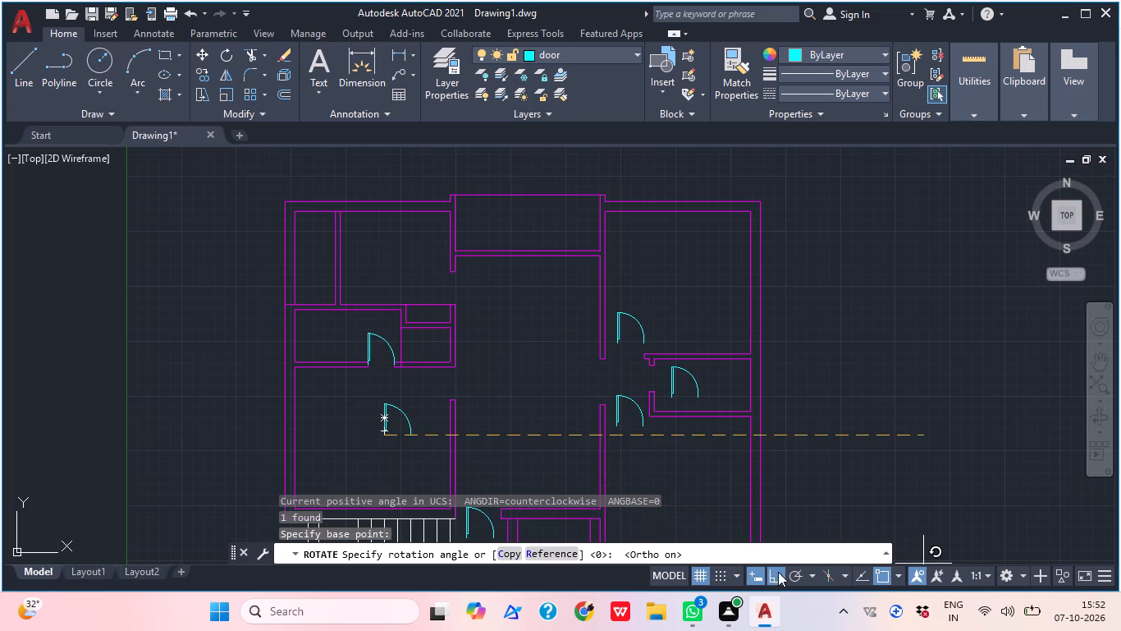
pyautogui.click(381, 325)
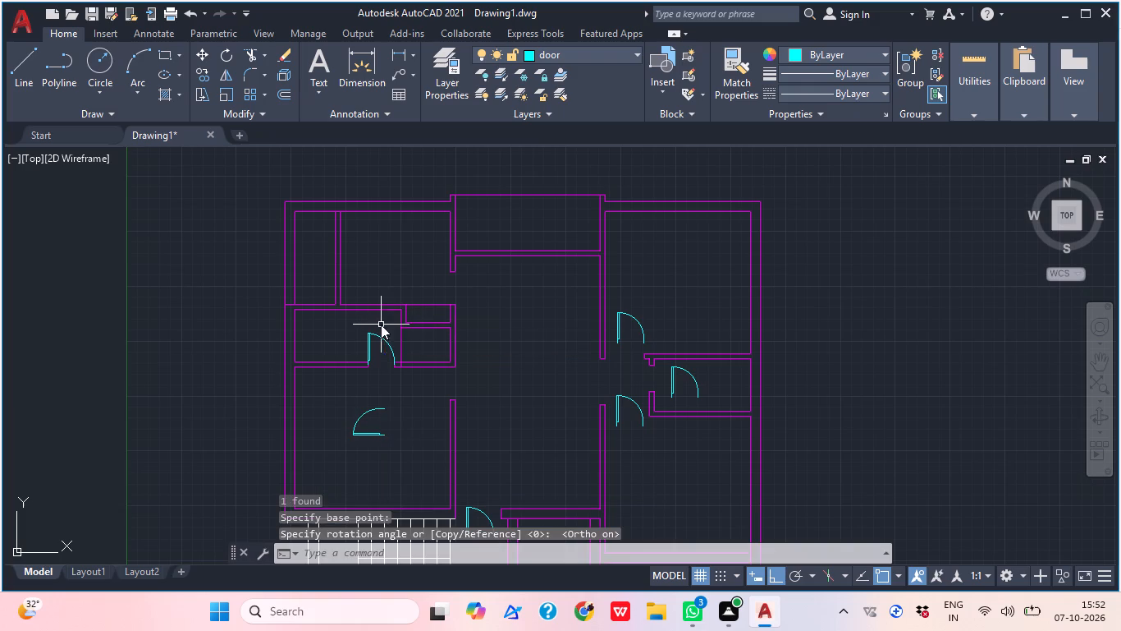
# Move the rotated door by its hinge end onto the wall corner at the room's opening to the central hall.
pyautogui.click(373, 449)
pyautogui.click(343, 426)
pyautogui.press('m')
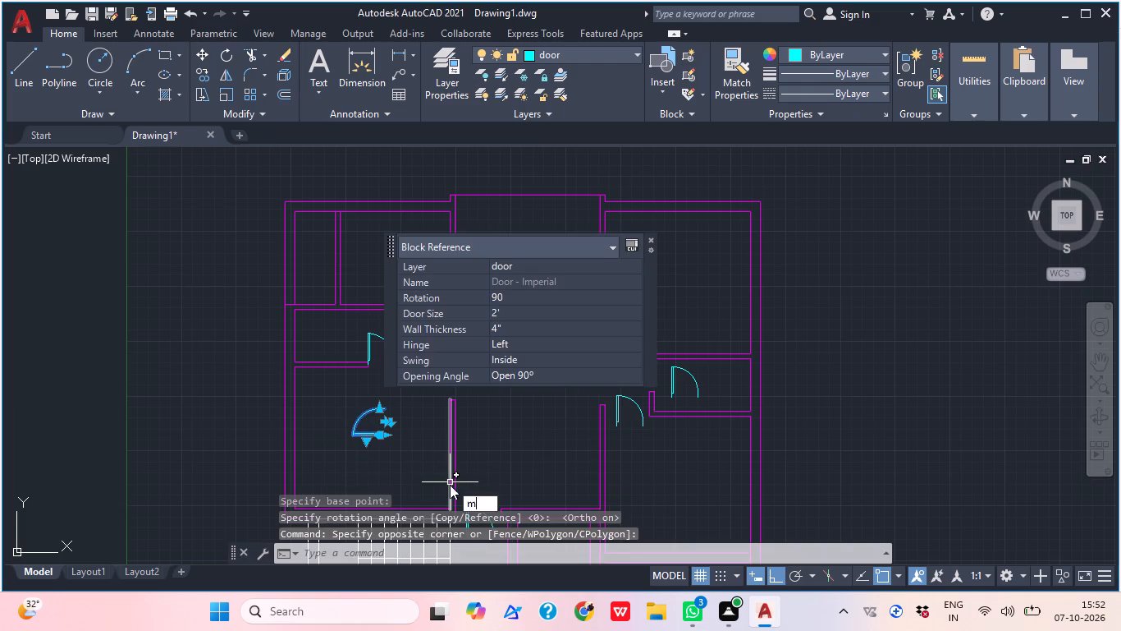
pyautogui.press('space')
pyautogui.scroll(4, 394, 455)
pyautogui.moveTo(379, 431); pyautogui.dragTo(560, 540, button='middle')
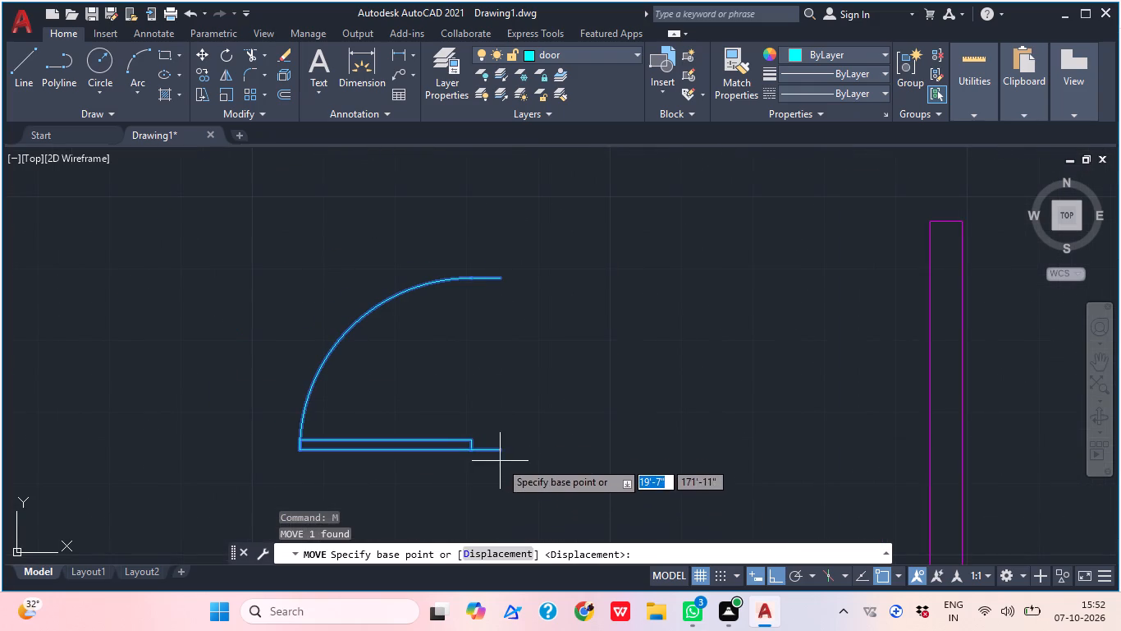
pyautogui.click(500, 452)
pyautogui.moveTo(672, 394); pyautogui.dragTo(518, 494, button='middle')
pyautogui.moveTo(870, 372); pyautogui.dragTo(766, 458, button='middle')
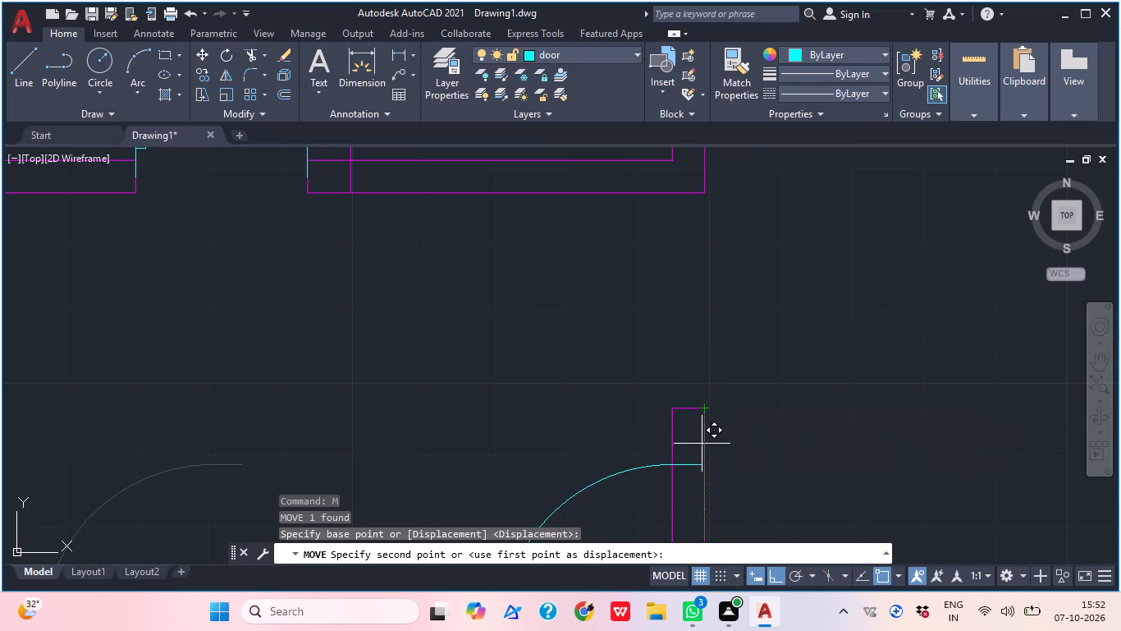
pyautogui.click(703, 412)
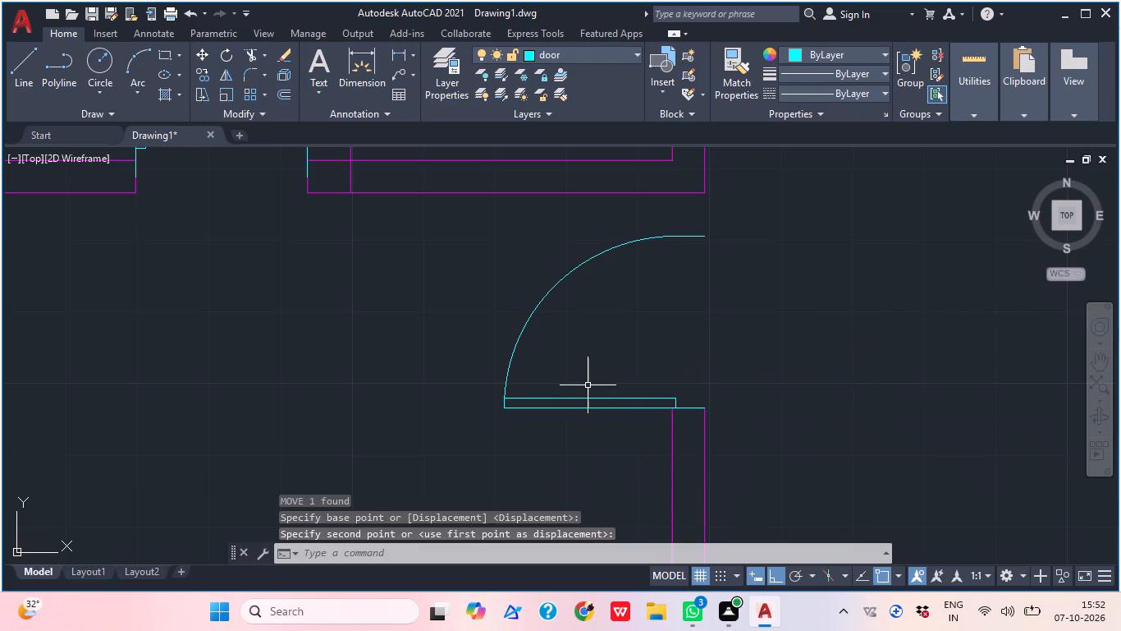
pyautogui.press('Escape')
# Scale the door by reference from its hinge corner so it spans the room's full opening to the central hall.
pyautogui.click(597, 401)
pyautogui.click(508, 403)
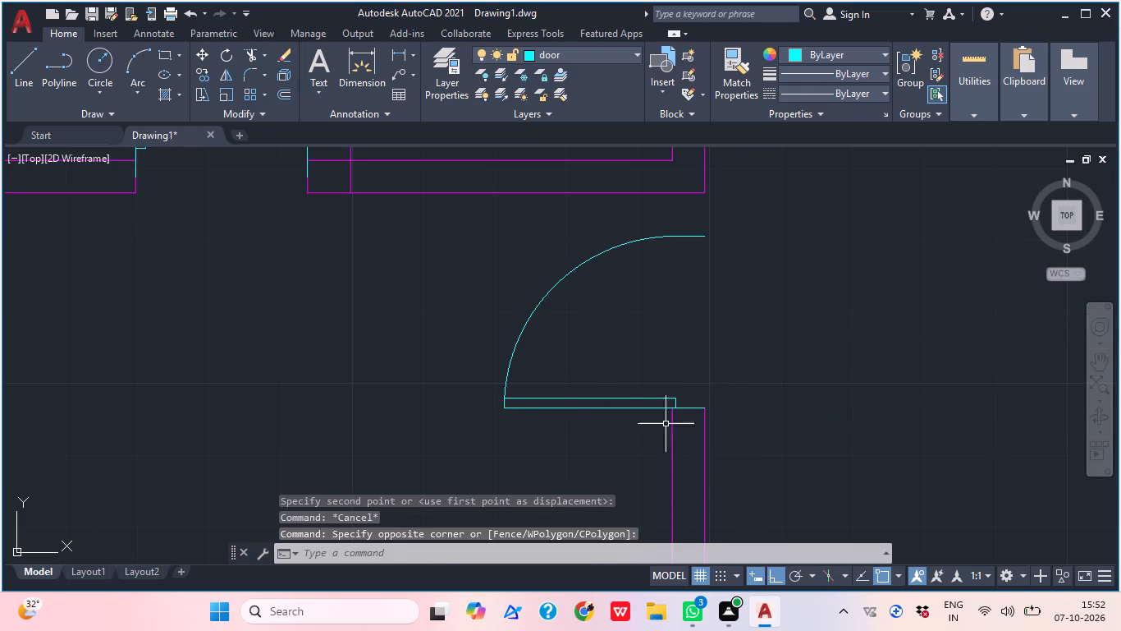
pyautogui.moveTo(620, 428); pyautogui.dragTo(611, 424)
pyautogui.click(522, 367)
pyautogui.press('s')
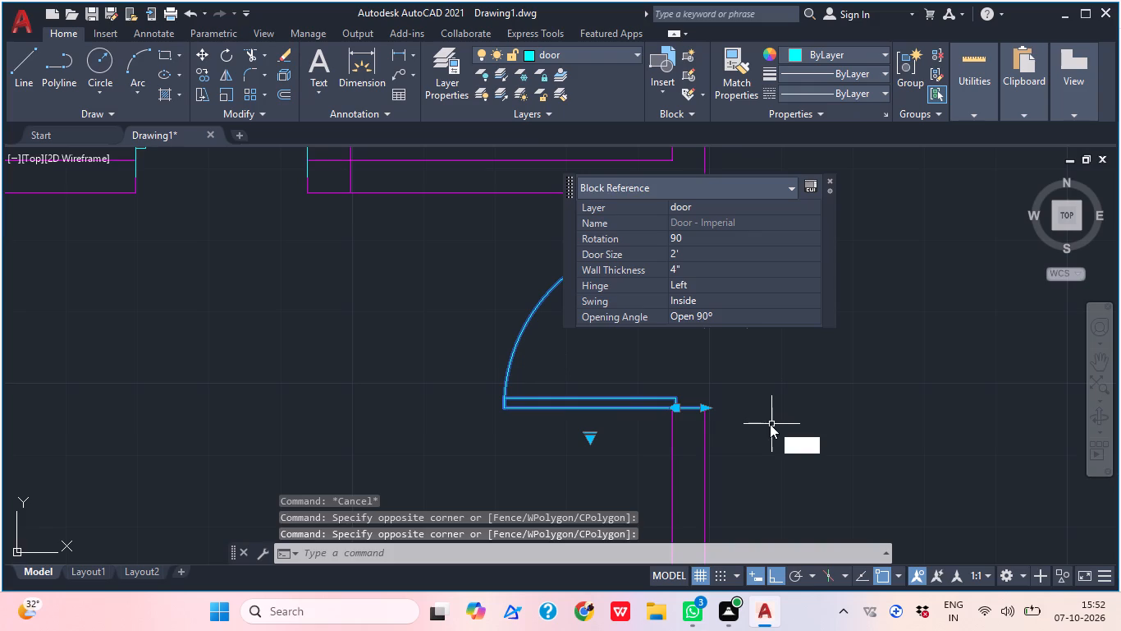
pyautogui.press('c')
pyautogui.press('space')
pyautogui.click(704, 412)
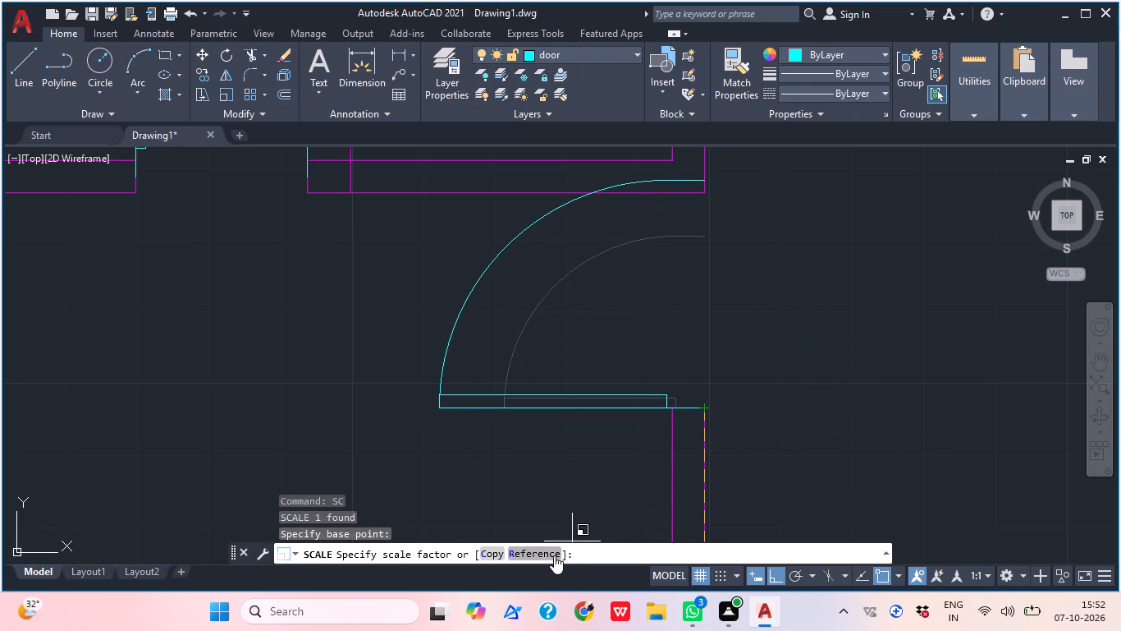
pyautogui.click(550, 558)
pyautogui.moveTo(895, 495); pyautogui.dragTo(768, 580, button='middle')
pyautogui.click(580, 498)
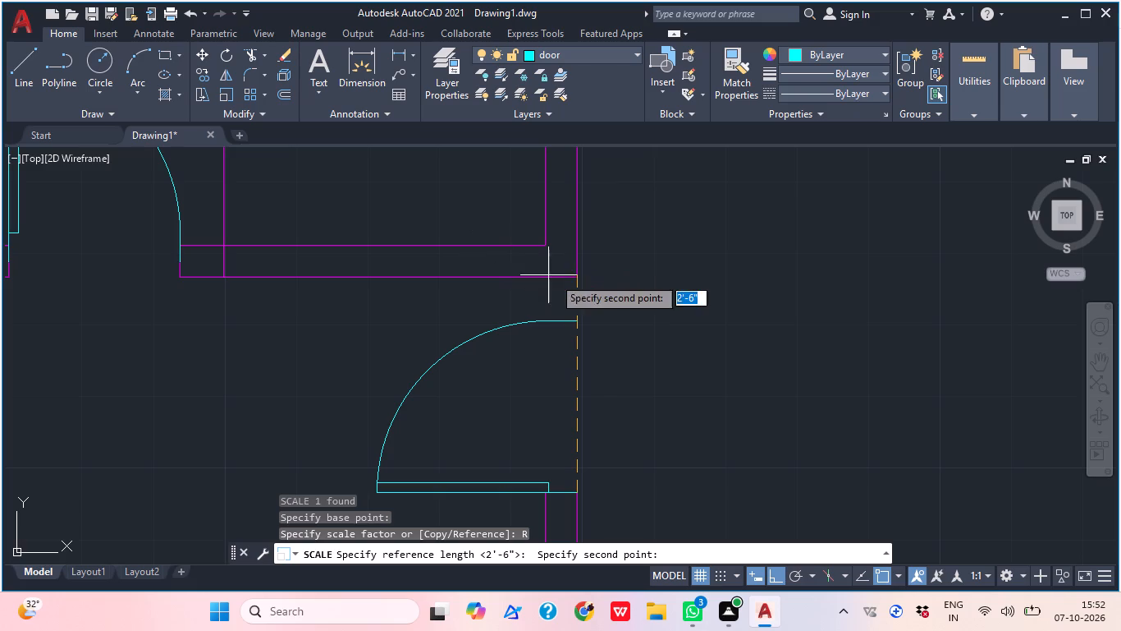
pyautogui.click(571, 324)
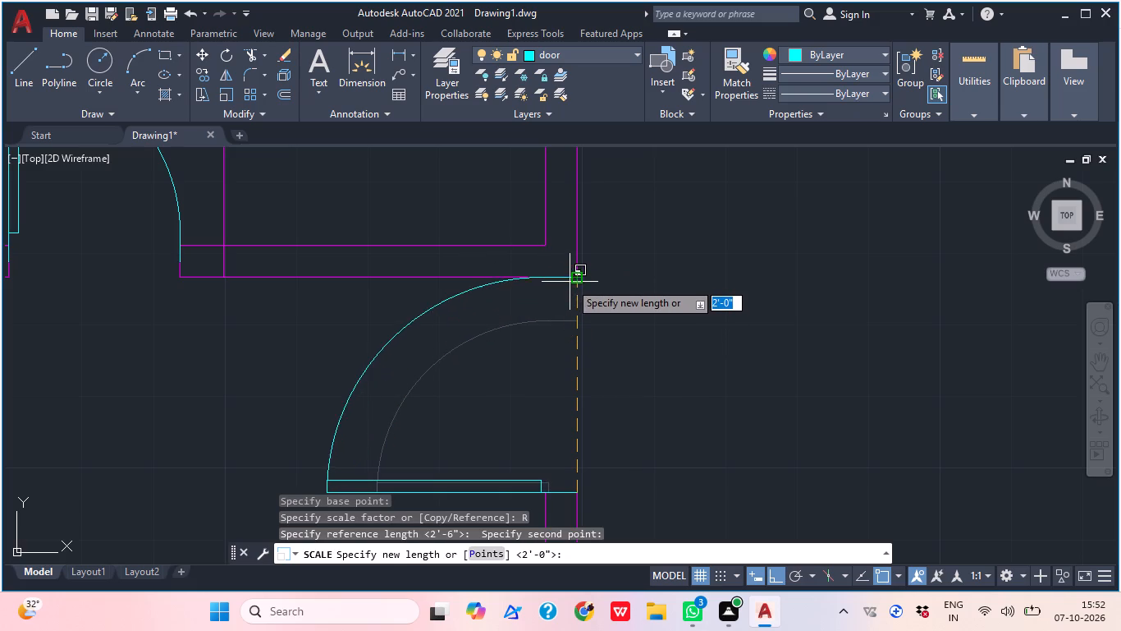
pyautogui.click(579, 282)
# Move the door at the upper unit's entrance onto the wall corner beside the staircase.
pyautogui.scroll(-2, 634, 250)
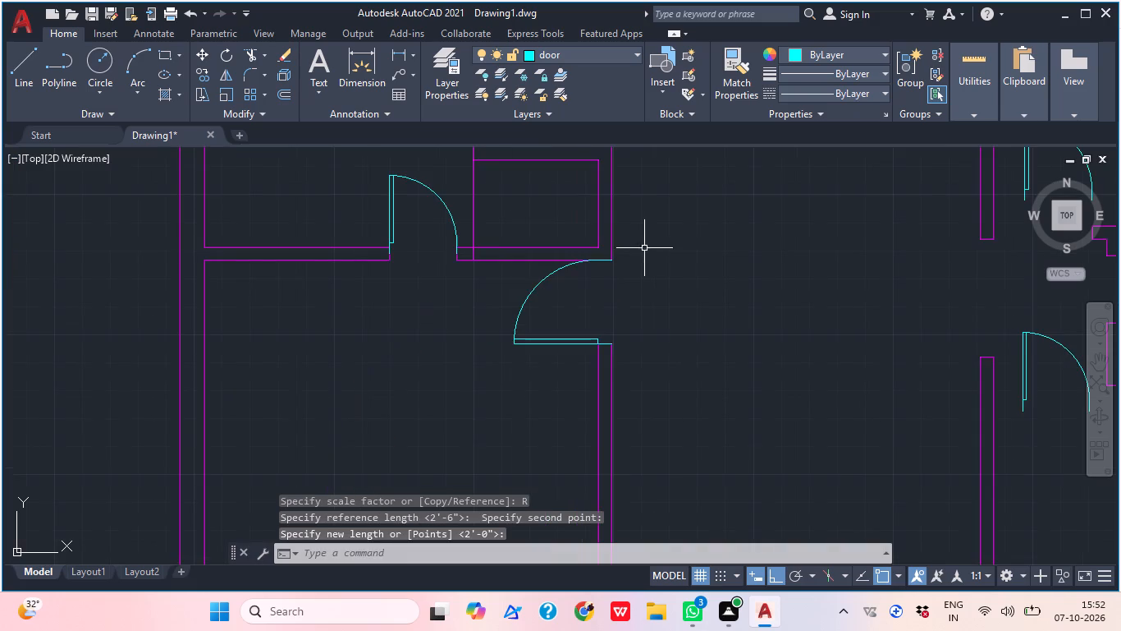
pyautogui.moveTo(606, 291); pyautogui.dragTo(506, 310, button='middle')
pyautogui.scroll(-1, 512, 308)
pyautogui.scroll(1, 508, 310)
pyautogui.scroll(-1, 516, 315)
pyautogui.moveTo(573, 348); pyautogui.dragTo(528, 392, button='middle')
pyautogui.scroll(-1, 530, 351)
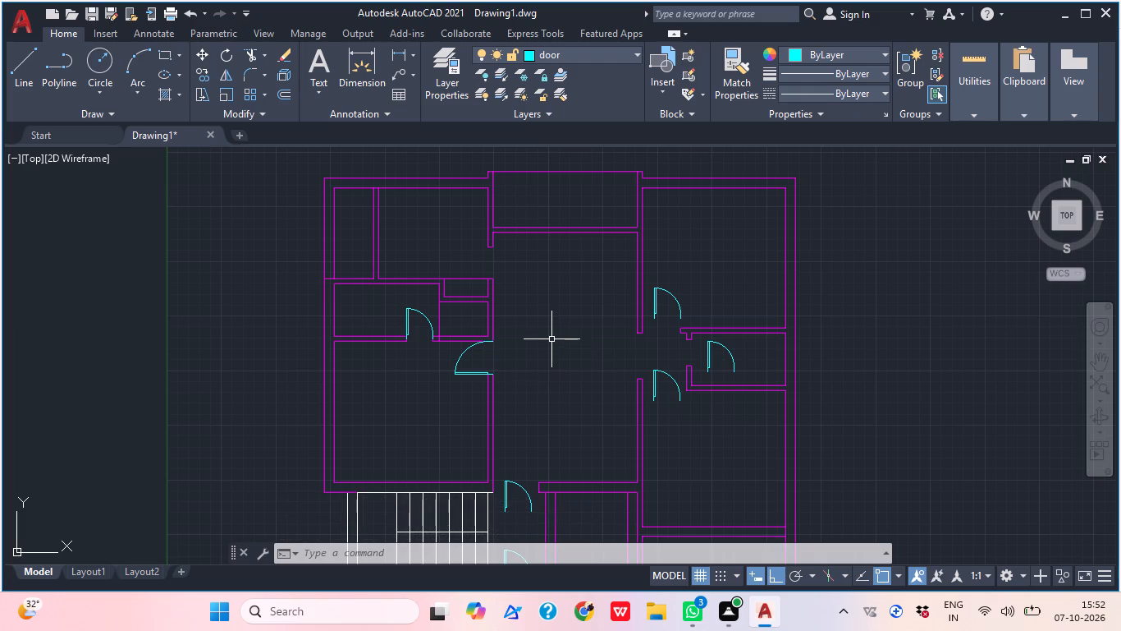
pyautogui.moveTo(522, 384); pyautogui.dragTo(529, 341, button='middle')
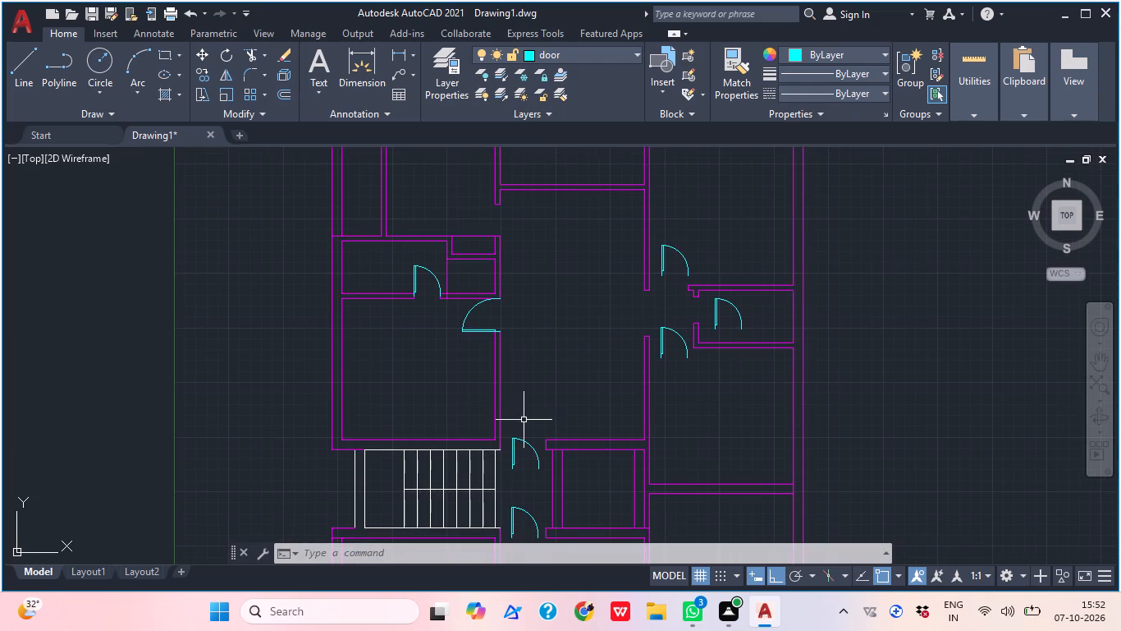
pyautogui.scroll(2, 514, 473)
pyautogui.click(534, 446)
pyautogui.click(497, 409)
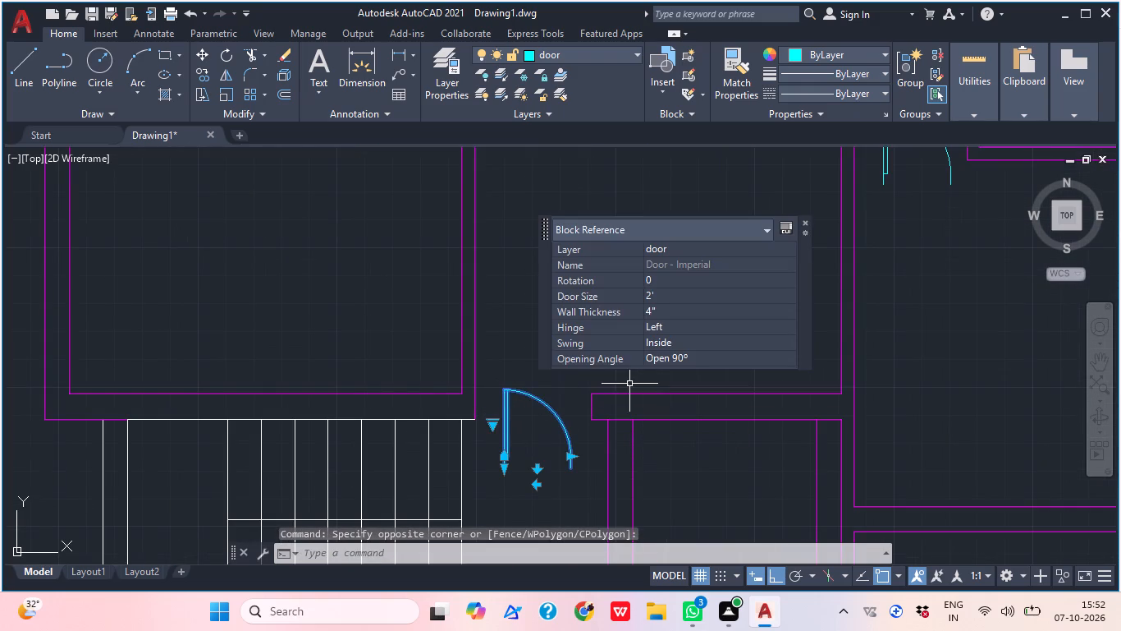
pyautogui.write('m')
pyautogui.press('space')
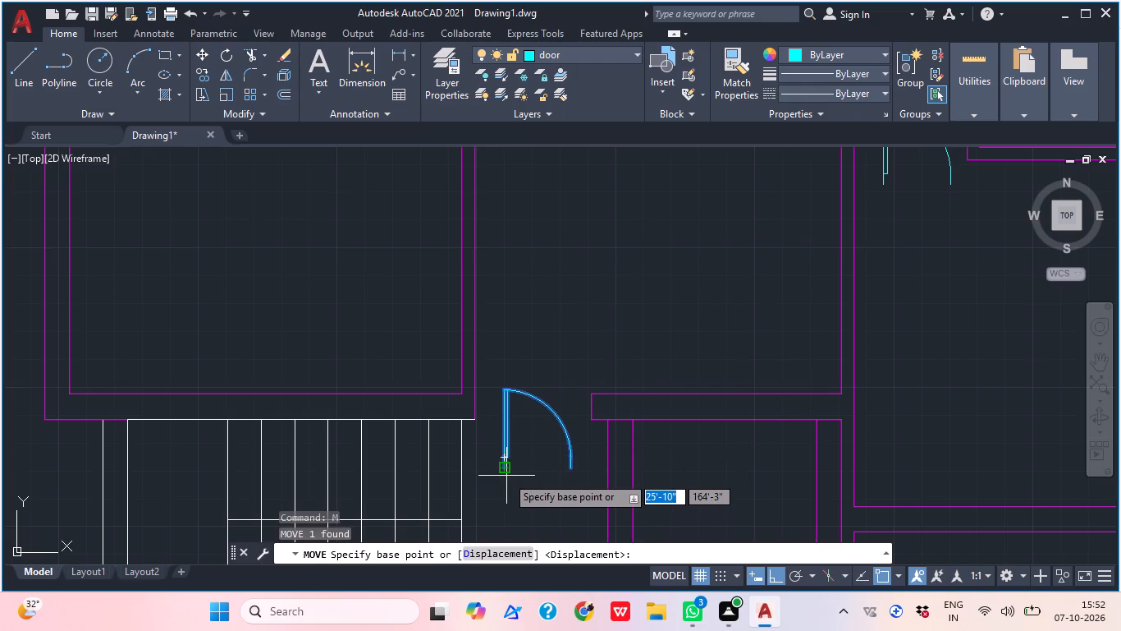
pyautogui.click(506, 475)
pyautogui.click(472, 419)
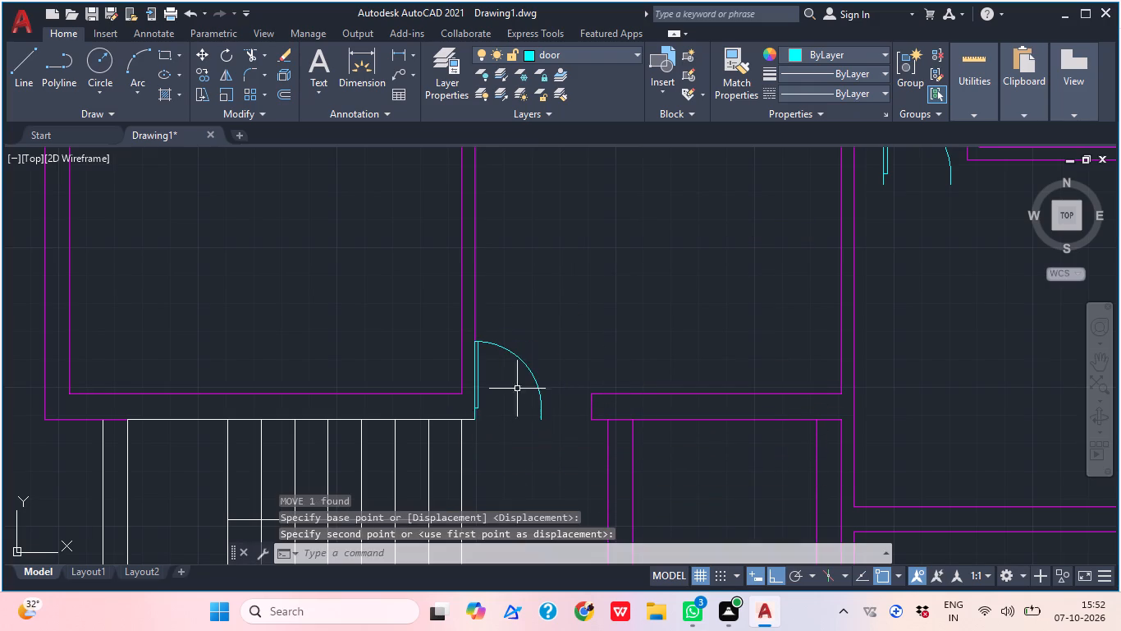
pyautogui.press('Escape')
# Scale the upper unit's entrance door by reference from its hinge corner to fill the opening's full width.
pyautogui.click(549, 389)
pyautogui.click(525, 385)
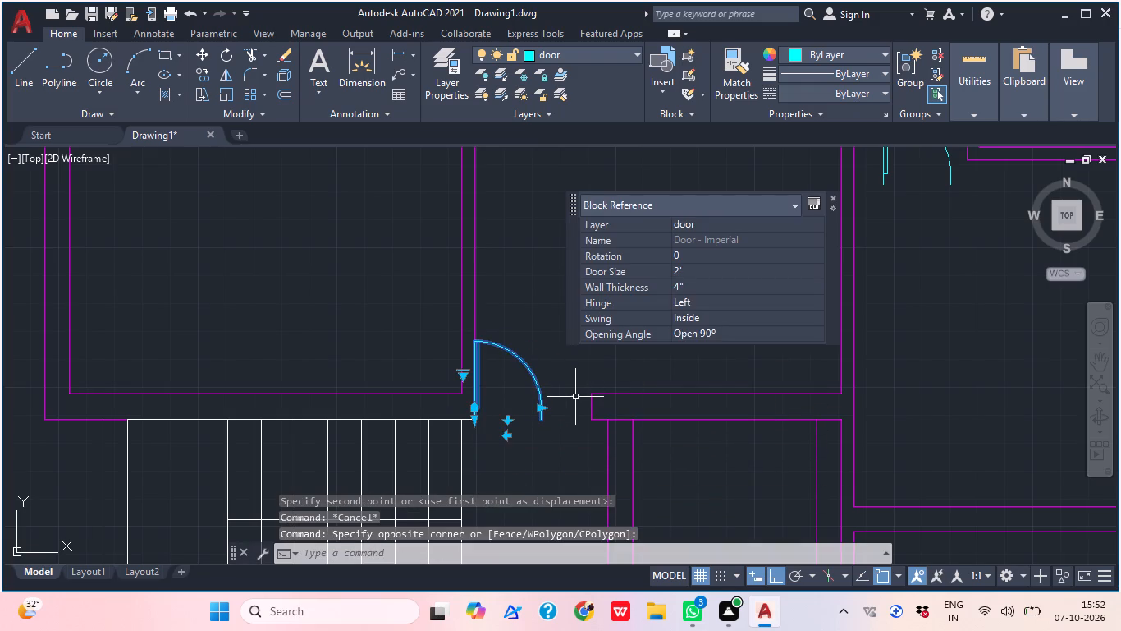
pyautogui.press('s')
pyautogui.press('c')
pyautogui.press('space')
pyautogui.click(474, 426)
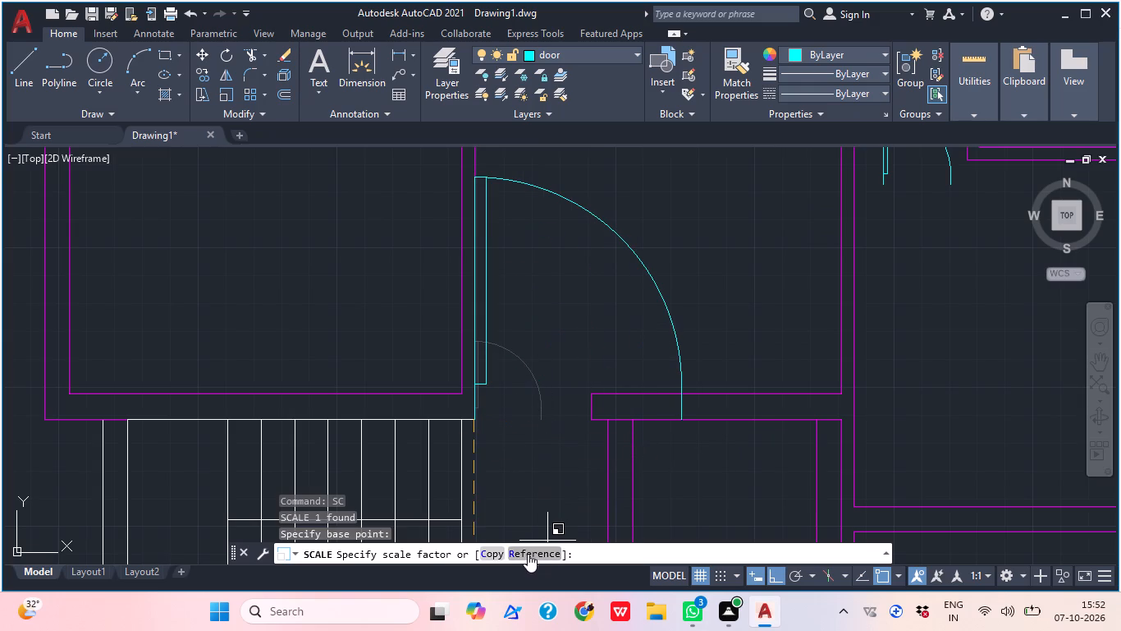
pyautogui.click(530, 551)
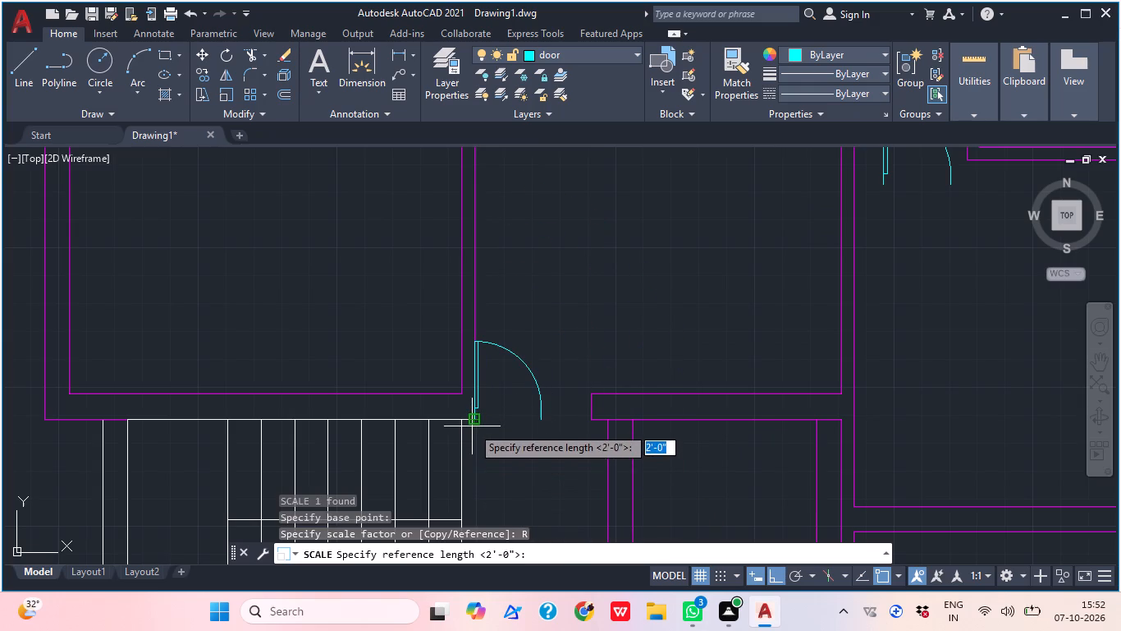
pyautogui.click(472, 426)
pyautogui.click(542, 420)
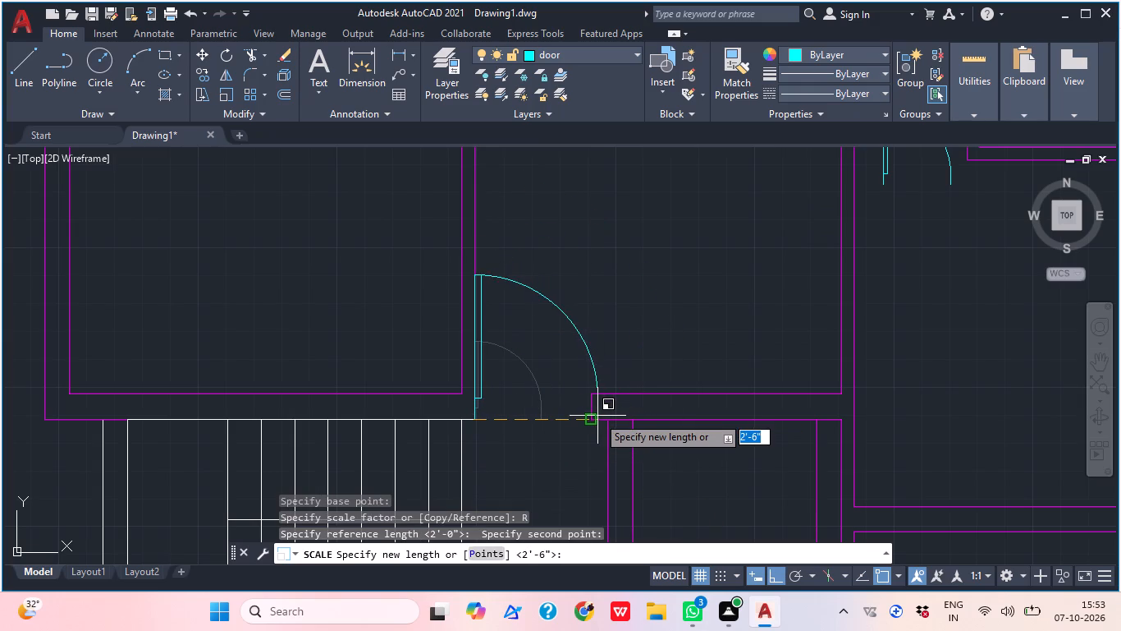
pyautogui.click(590, 417)
# Rotate the door at the lower unit's entrance beside the staircase 180 degrees about its hinge end.
pyautogui.scroll(-3, 656, 359)
pyautogui.moveTo(631, 379); pyautogui.dragTo(590, 377, button='middle')
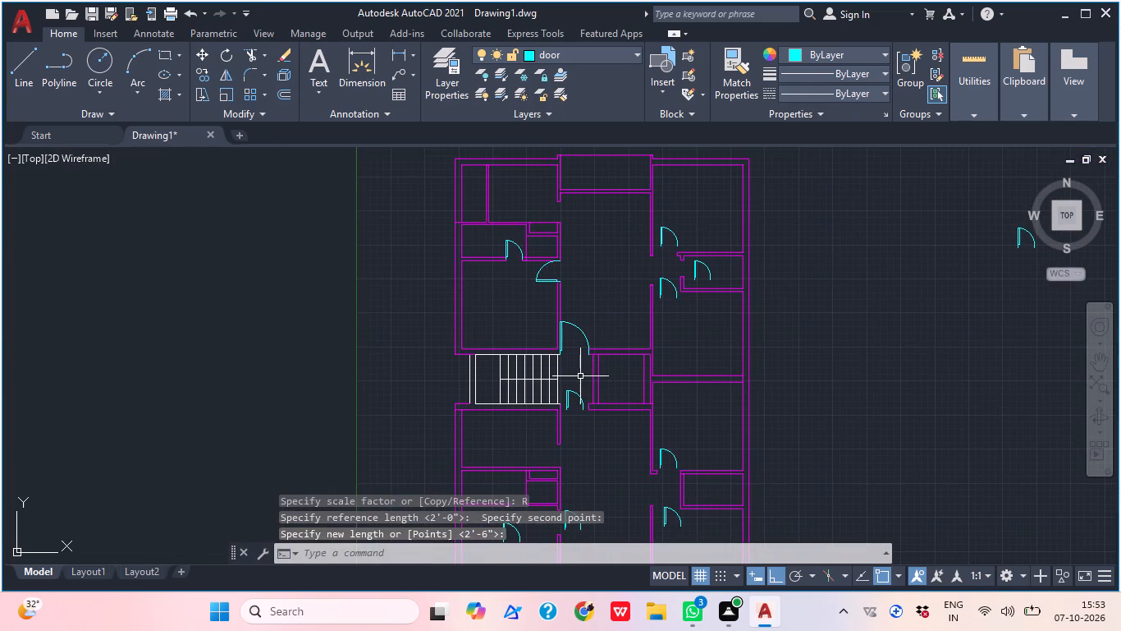
pyautogui.moveTo(540, 430); pyautogui.dragTo(529, 413, button='middle')
pyautogui.scroll(3, 570, 379)
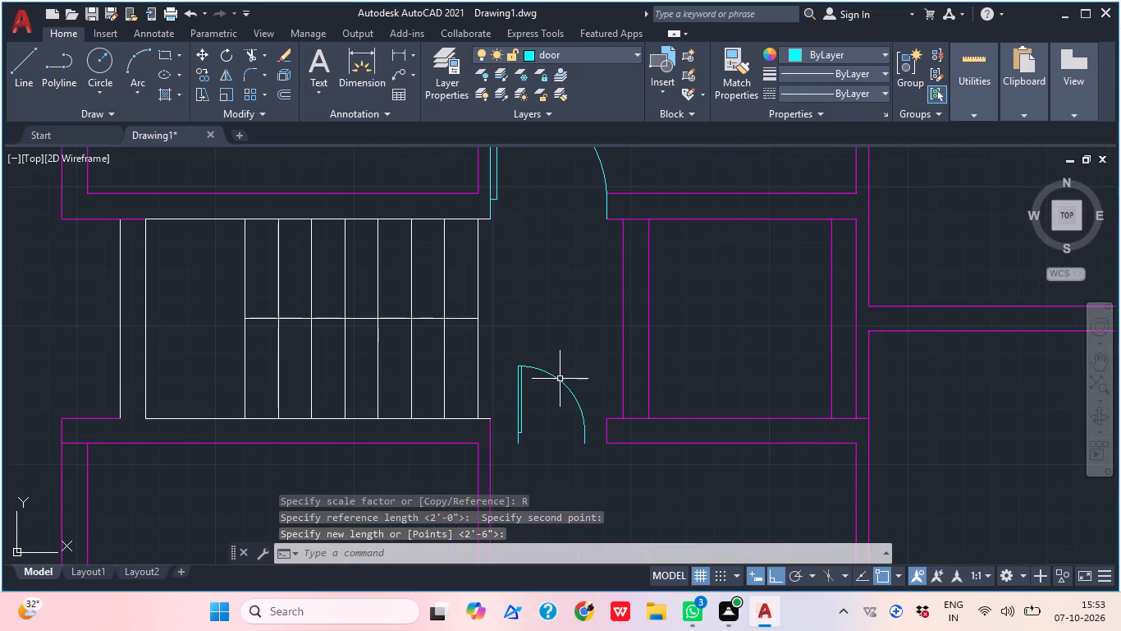
pyautogui.click(533, 385)
pyautogui.click(506, 375)
pyautogui.press('r')
pyautogui.press('o')
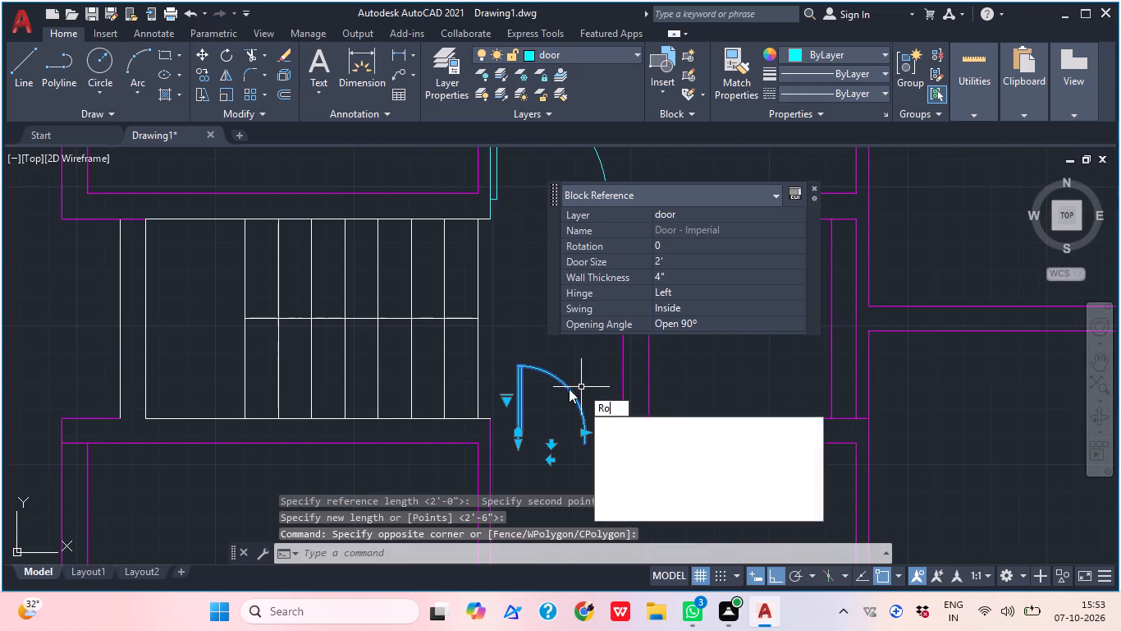
pyautogui.press('space')
pyautogui.click(523, 450)
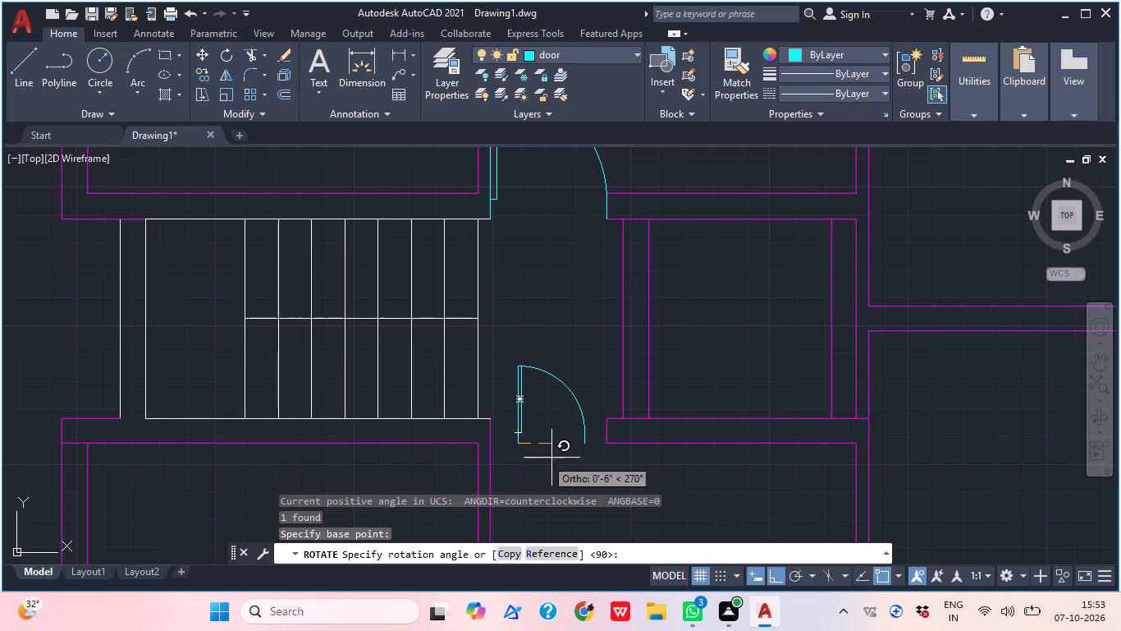
pyautogui.click(397, 480)
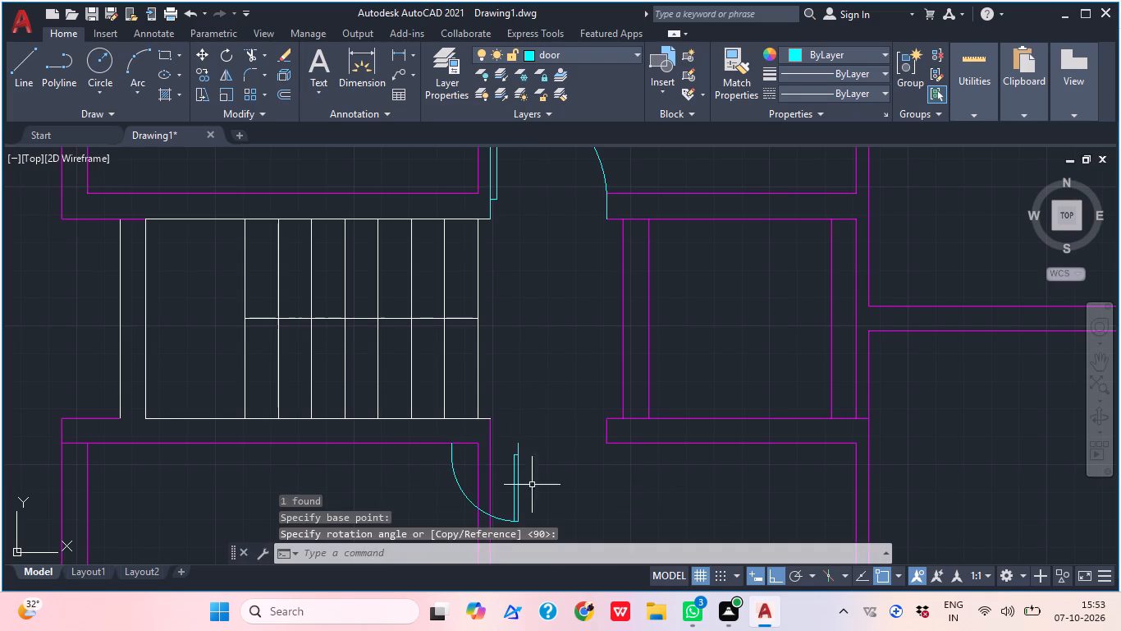
# Mirror the lower unit's entrance door about a vertical line through its hinge end, erasing the source object.
pyautogui.click(517, 486)
pyautogui.press('m')
pyautogui.write('i')
pyautogui.press('space')
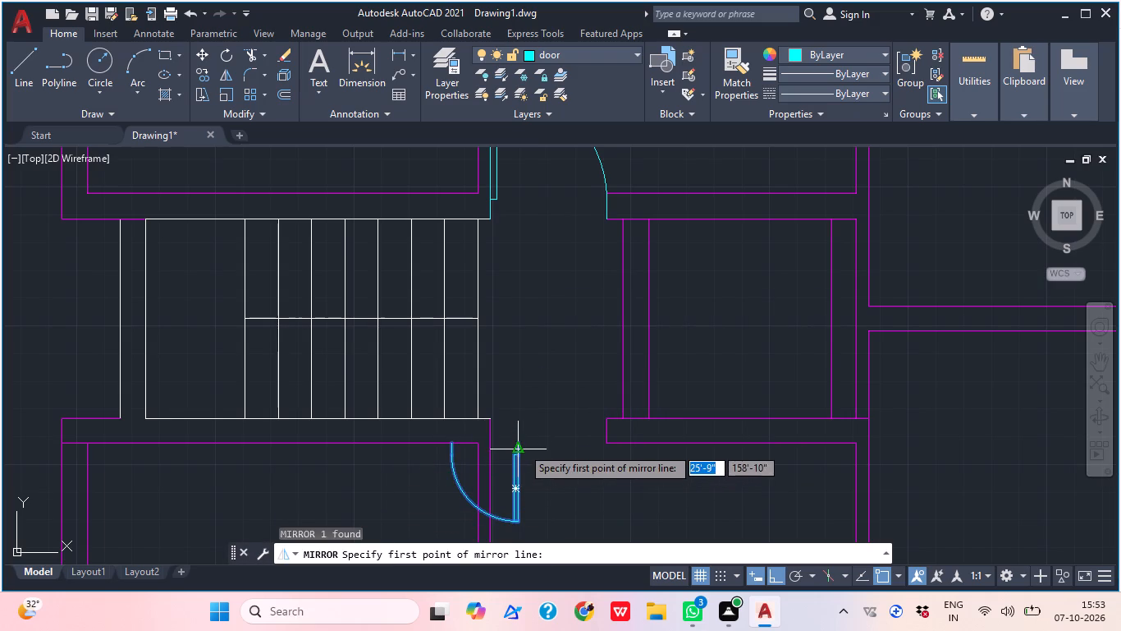
pyautogui.click(521, 440)
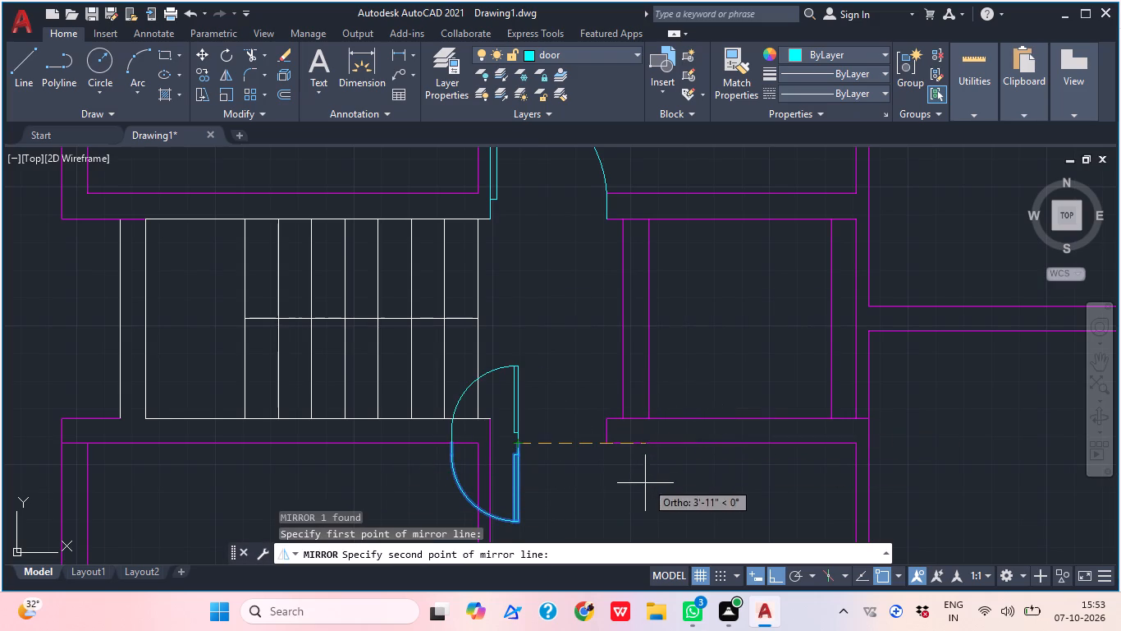
pyautogui.scroll(-2, 613, 444)
pyautogui.moveTo(606, 380); pyautogui.dragTo(602, 369, button='middle')
pyautogui.click(608, 474)
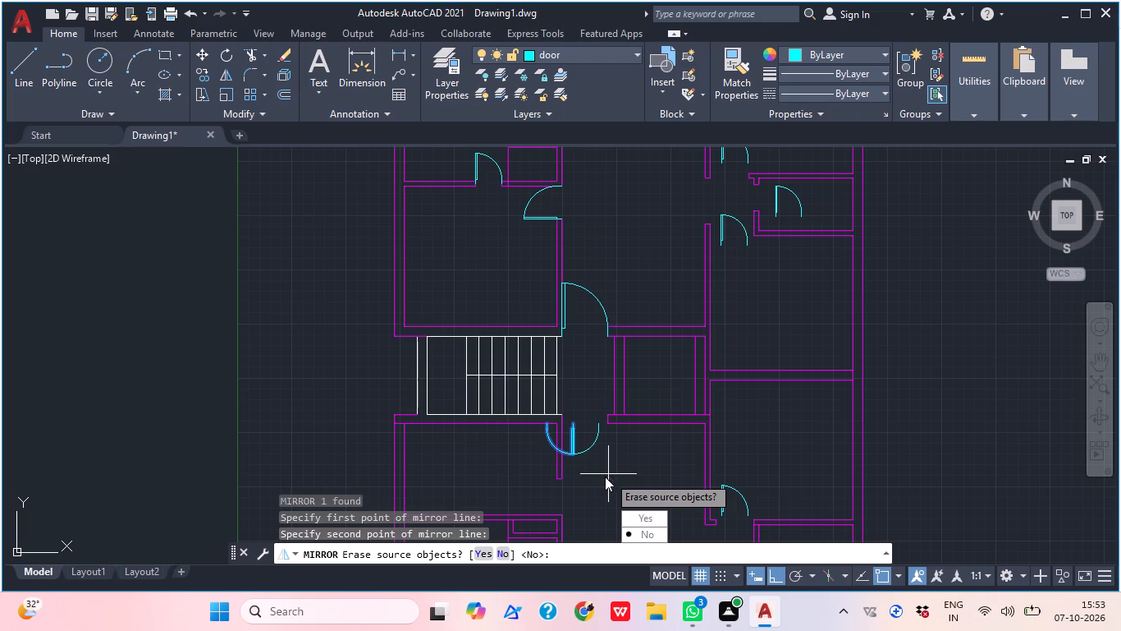
pyautogui.moveTo(629, 526); pyautogui.dragTo(609, 477)
# Move the lower unit's entrance door by its hinge end onto the wall corner beside the staircase.
pyautogui.click(586, 441)
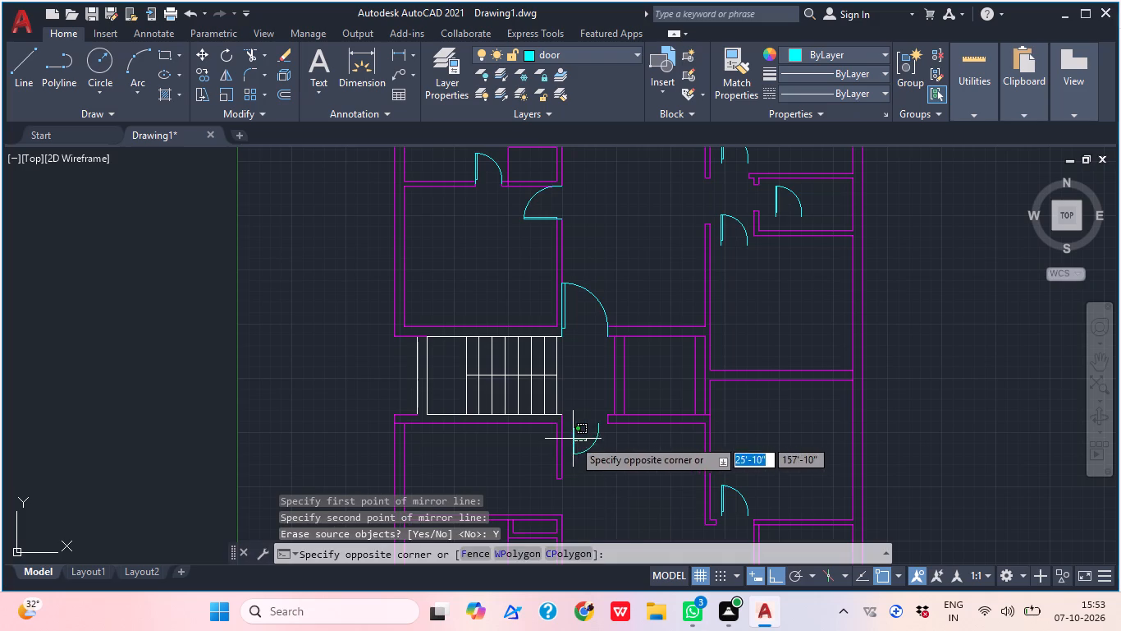
pyautogui.click(572, 438)
pyautogui.press('m')
pyautogui.press('space')
pyautogui.scroll(2, 610, 415)
pyautogui.scroll(-2, 606, 414)
pyautogui.scroll(3, 601, 414)
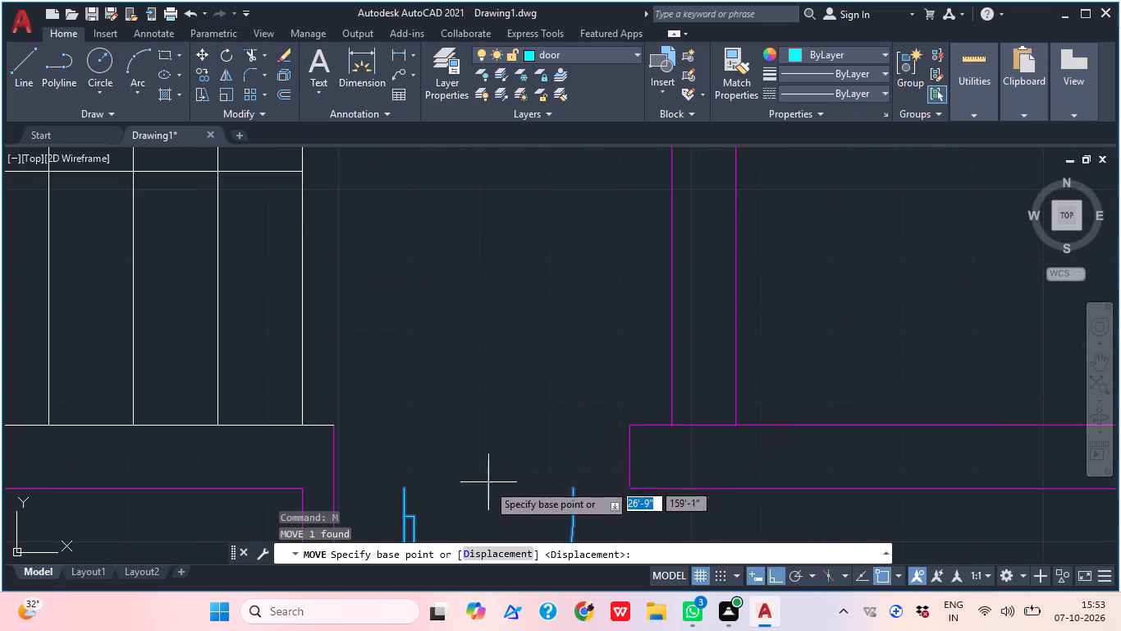
pyautogui.moveTo(492, 484); pyautogui.dragTo(689, 409, button='middle')
pyautogui.click(602, 417)
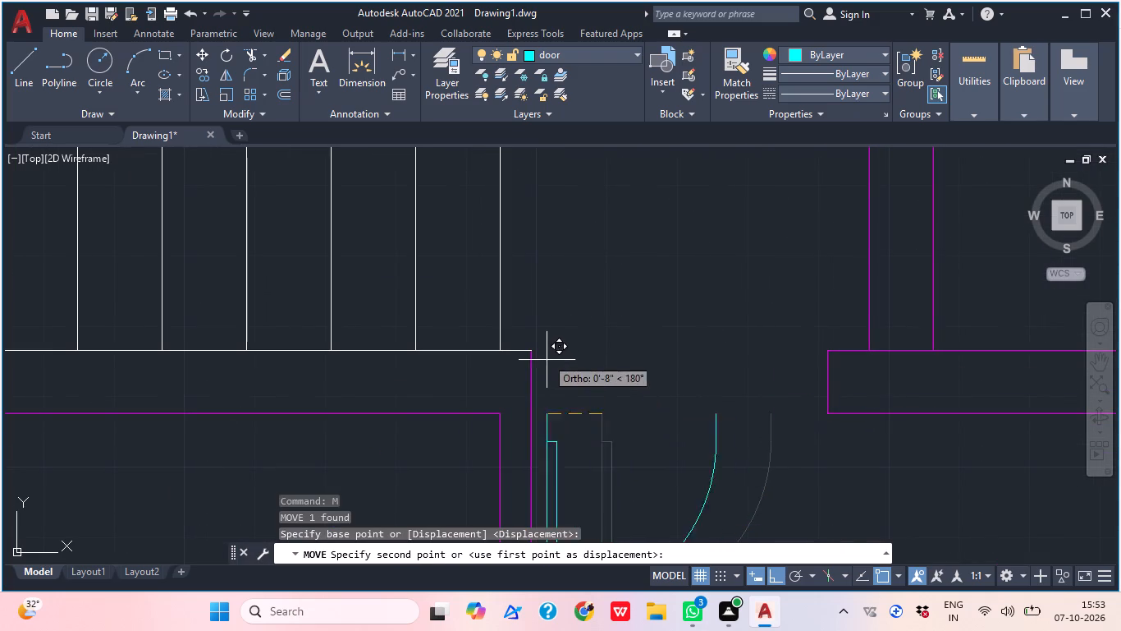
pyautogui.click(534, 345)
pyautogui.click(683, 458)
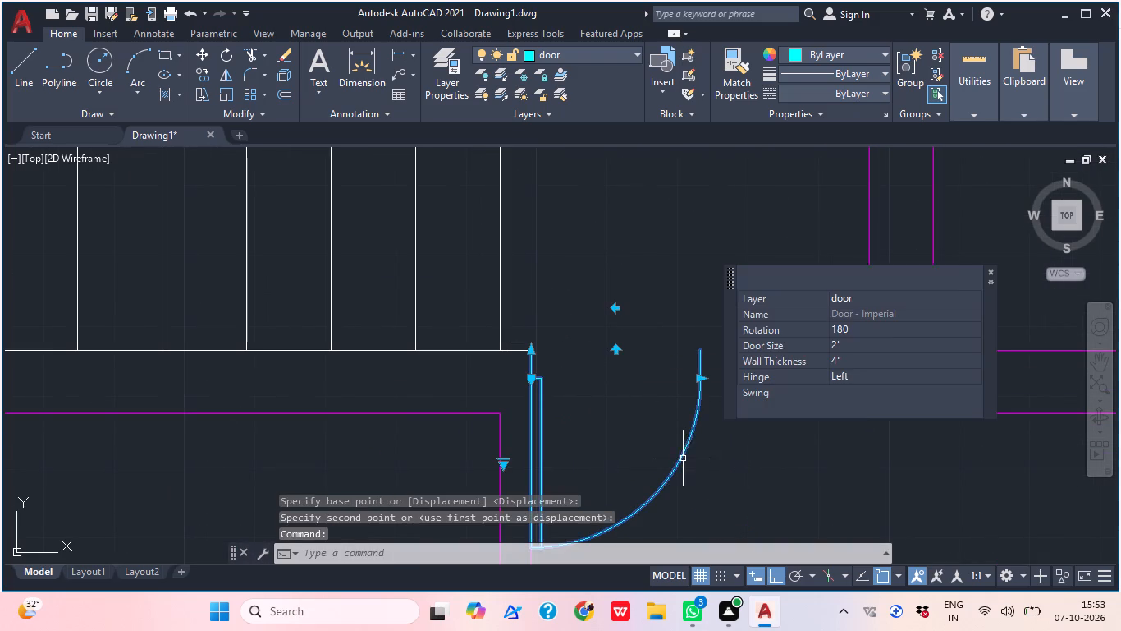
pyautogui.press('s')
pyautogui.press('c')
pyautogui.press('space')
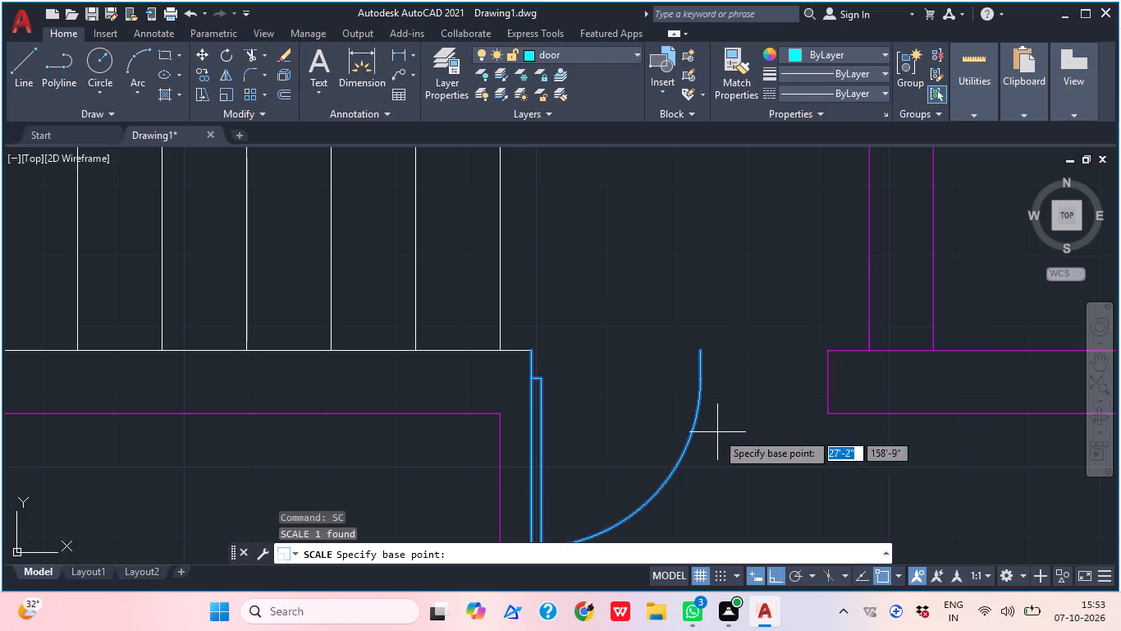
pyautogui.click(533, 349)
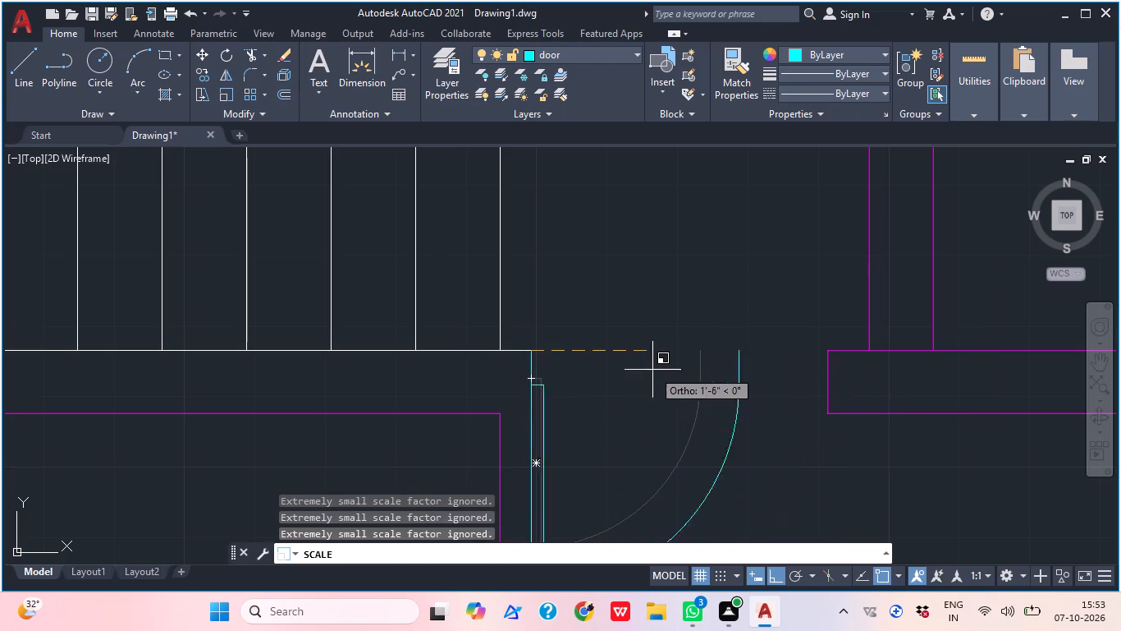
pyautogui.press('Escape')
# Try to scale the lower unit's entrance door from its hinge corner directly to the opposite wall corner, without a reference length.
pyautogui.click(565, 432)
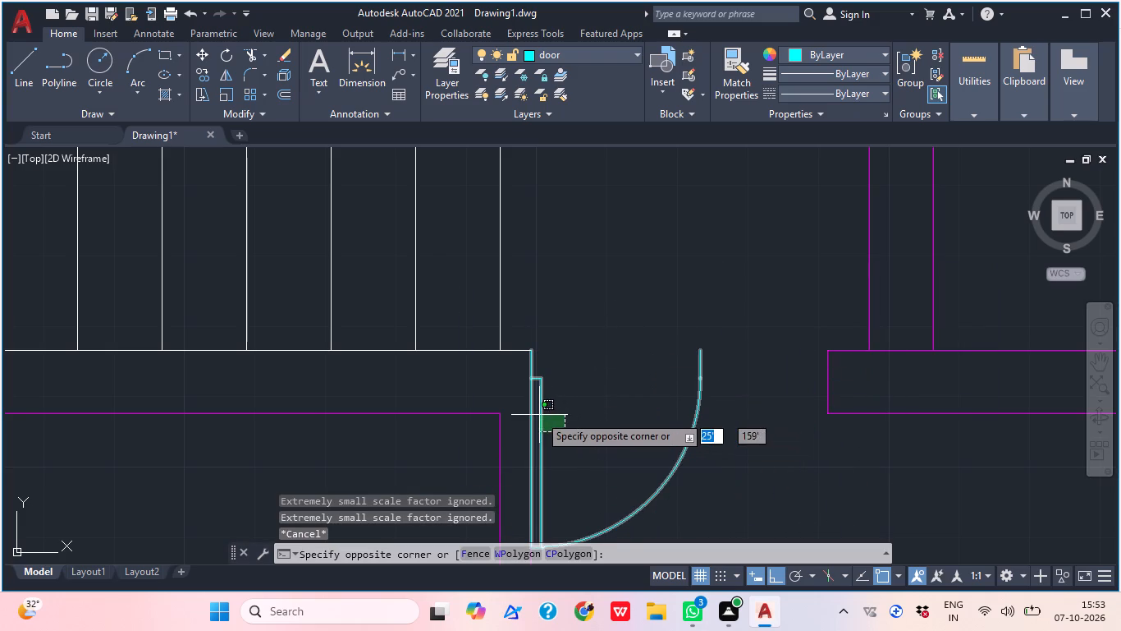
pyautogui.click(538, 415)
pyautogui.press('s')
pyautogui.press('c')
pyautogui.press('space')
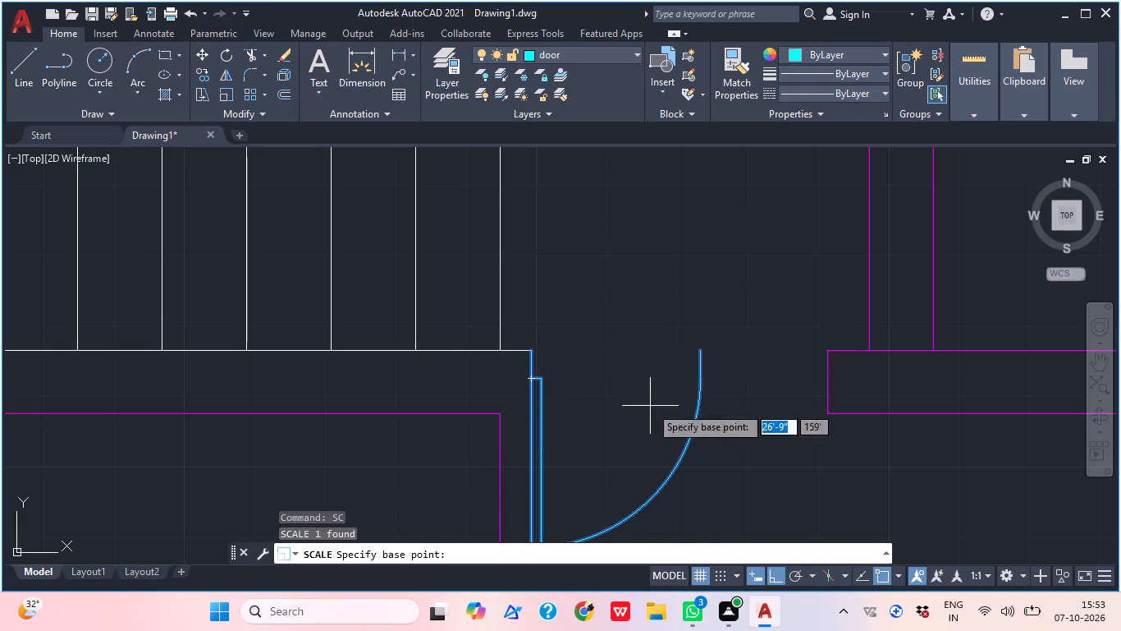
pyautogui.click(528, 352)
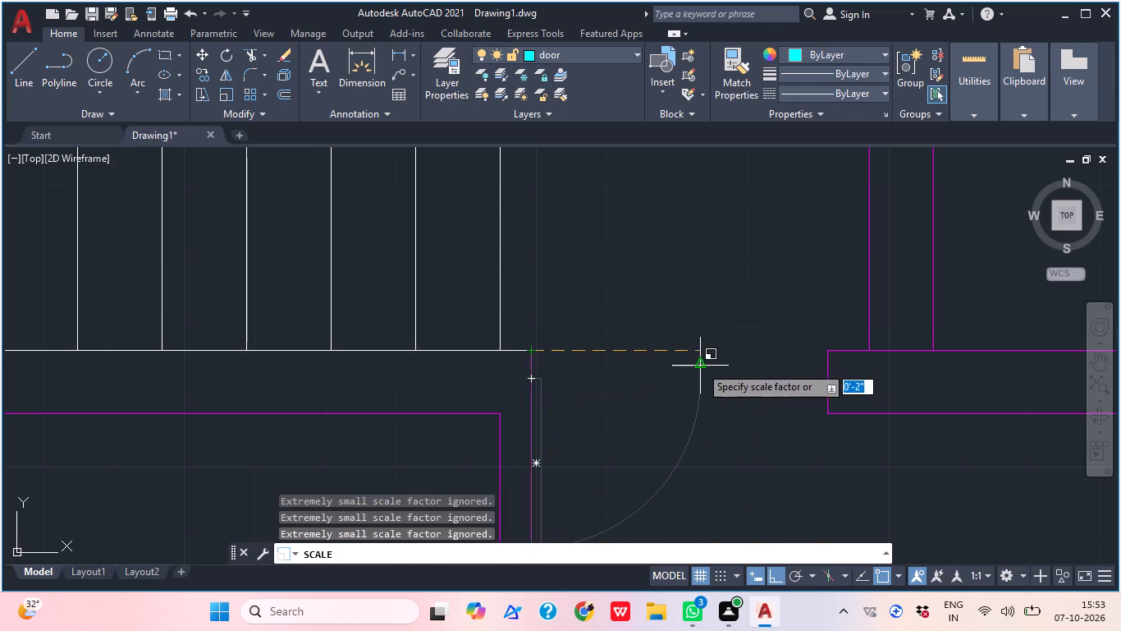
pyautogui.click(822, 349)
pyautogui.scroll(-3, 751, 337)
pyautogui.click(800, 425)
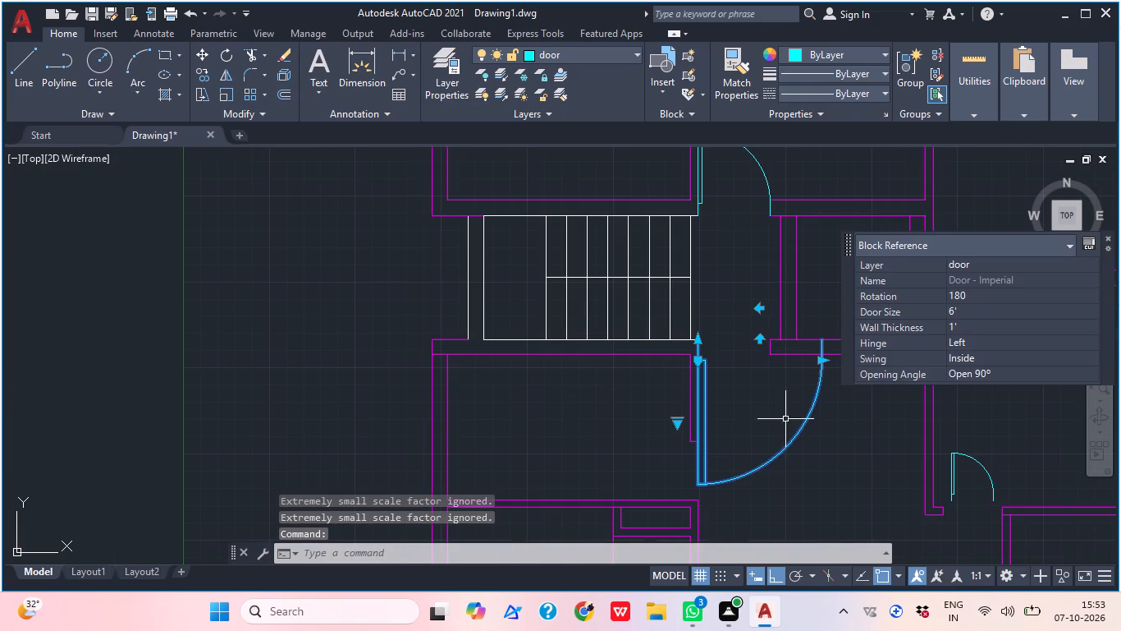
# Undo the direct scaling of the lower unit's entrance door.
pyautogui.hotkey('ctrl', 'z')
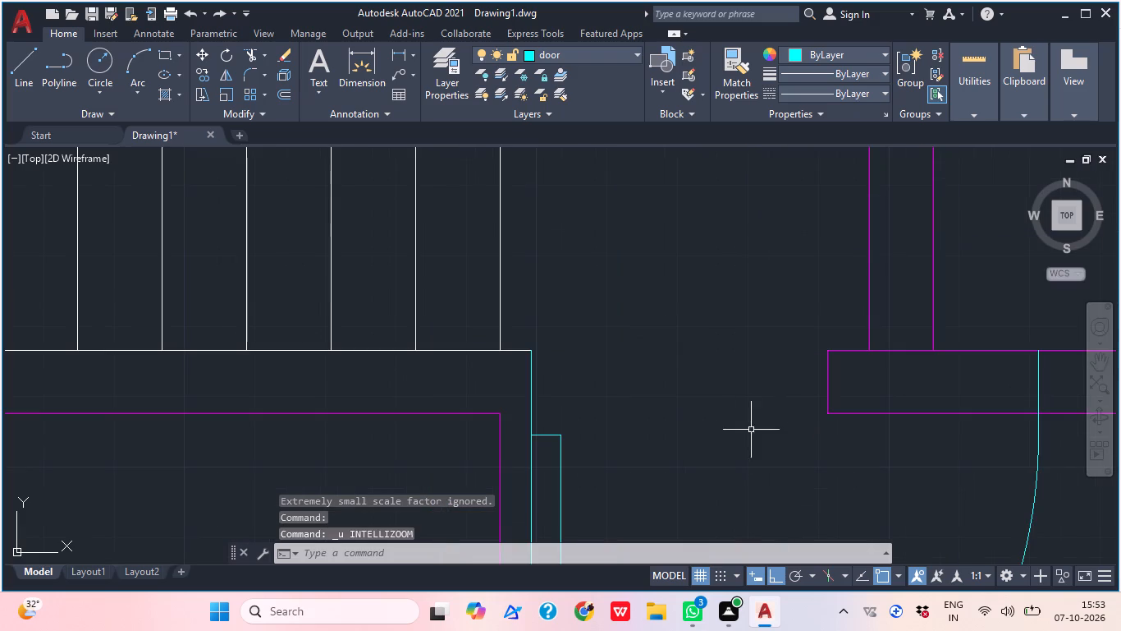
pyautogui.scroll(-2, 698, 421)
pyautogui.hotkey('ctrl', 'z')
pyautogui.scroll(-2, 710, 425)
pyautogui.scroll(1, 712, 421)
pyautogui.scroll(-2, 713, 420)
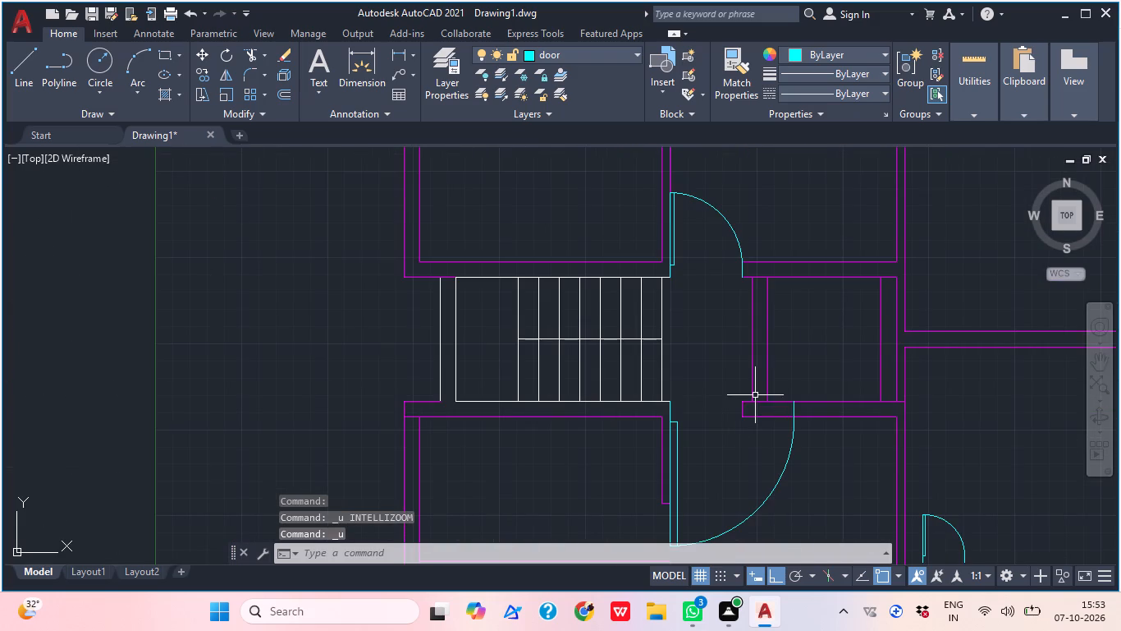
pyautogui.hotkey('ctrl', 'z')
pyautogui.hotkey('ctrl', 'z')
# Scale the lower unit's entrance door by reference from its hinge corner, taking its own width as reference, to span the full opening.
pyautogui.click(698, 449)
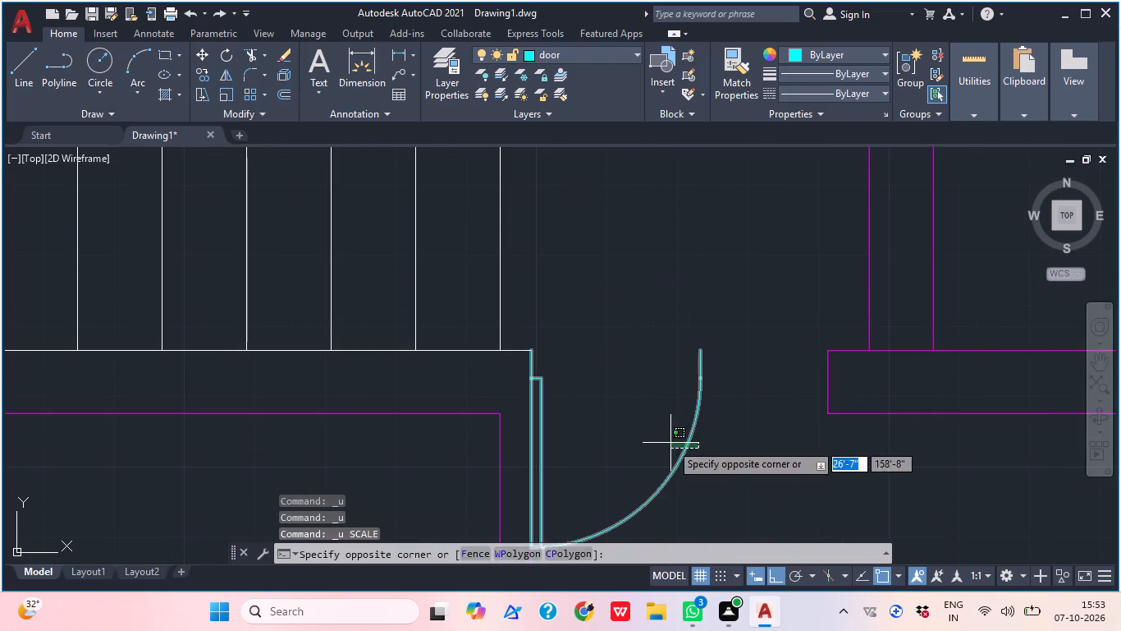
pyautogui.click(670, 443)
pyautogui.press('s')
pyautogui.write('c')
pyautogui.press('space')
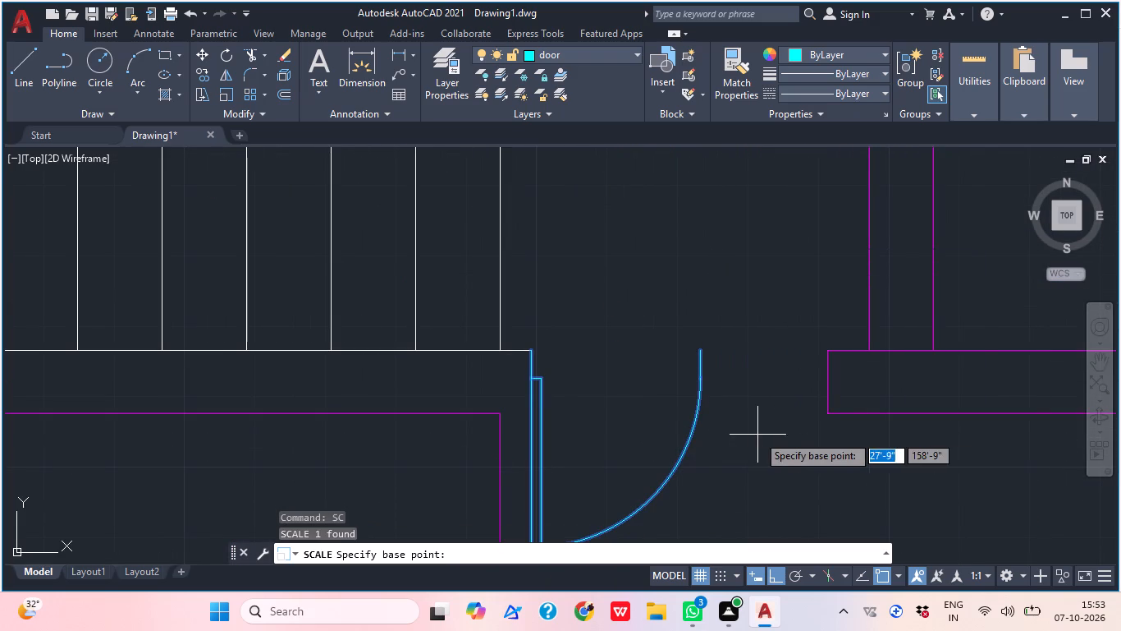
pyautogui.scroll(4, 538, 345)
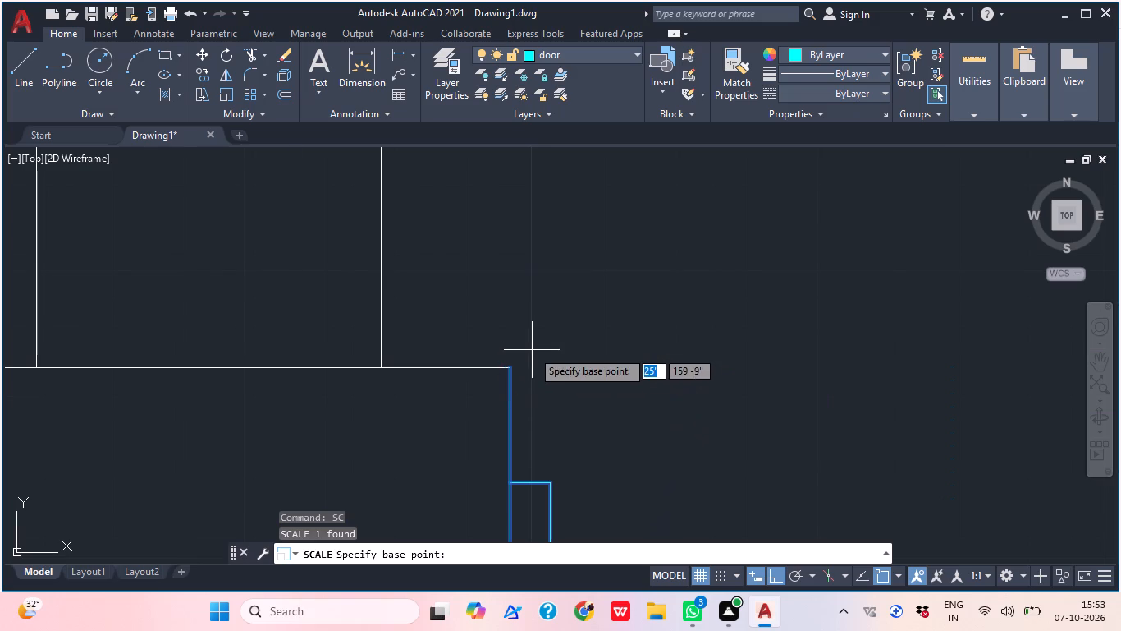
pyautogui.scroll(1, 532, 350)
pyautogui.scroll(-1, 532, 350)
pyautogui.scroll(2, 532, 350)
pyautogui.scroll(2, 474, 393)
pyautogui.scroll(-1, 472, 394)
pyautogui.scroll(1, 472, 394)
pyautogui.click(465, 394)
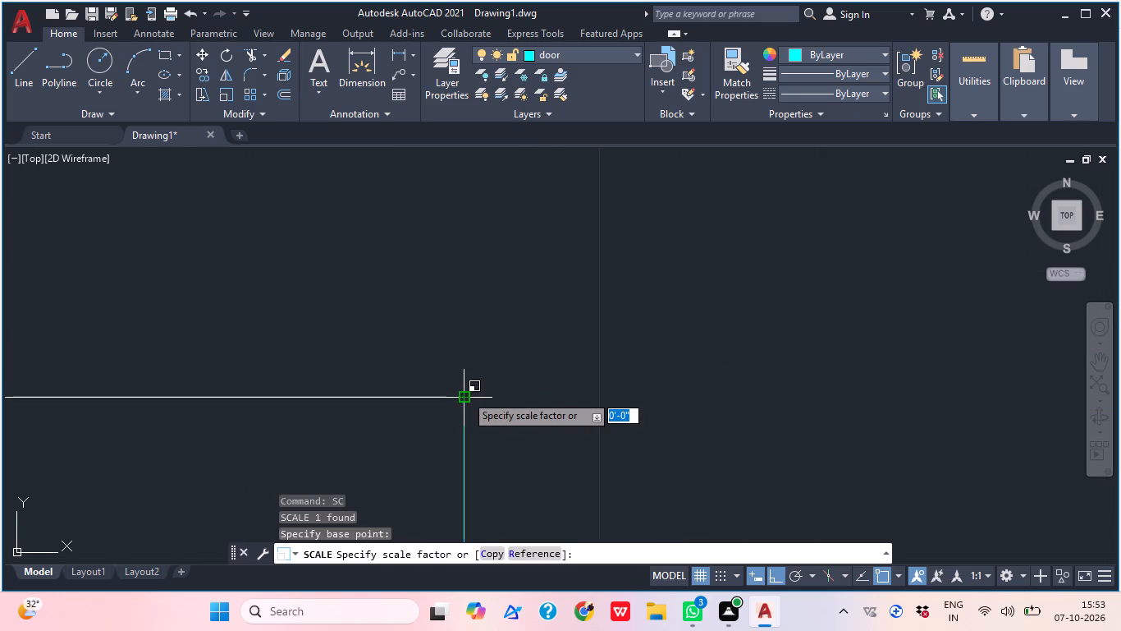
pyautogui.click(537, 557)
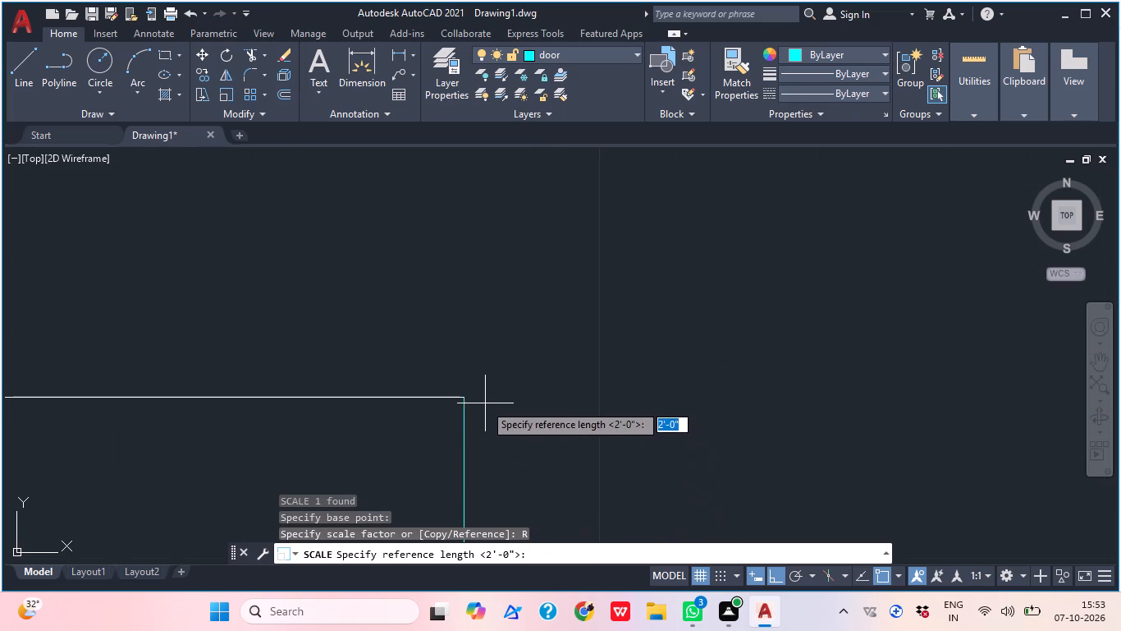
pyautogui.click(460, 395)
pyautogui.scroll(1, 602, 346)
pyautogui.scroll(-3, 604, 347)
pyautogui.scroll(-3, 657, 397)
pyautogui.moveTo(702, 412); pyautogui.dragTo(558, 420, button='middle')
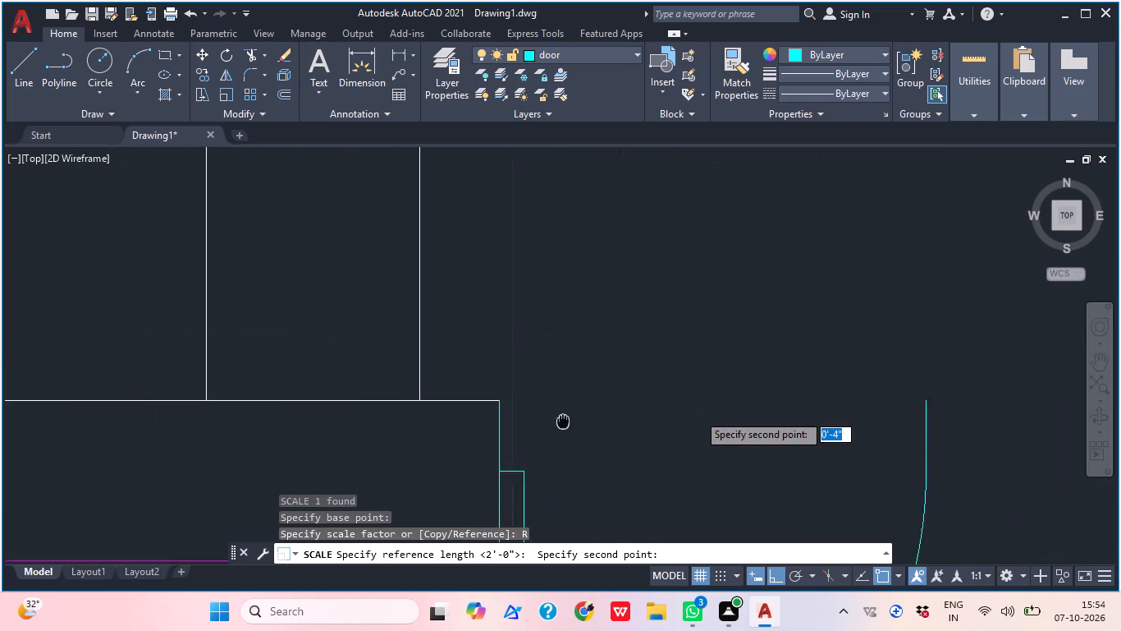
pyautogui.moveTo(558, 420); pyautogui.dragTo(542, 417, button='middle')
pyautogui.click(900, 401)
pyautogui.scroll(-4, 841, 375)
pyautogui.scroll(4, 815, 361)
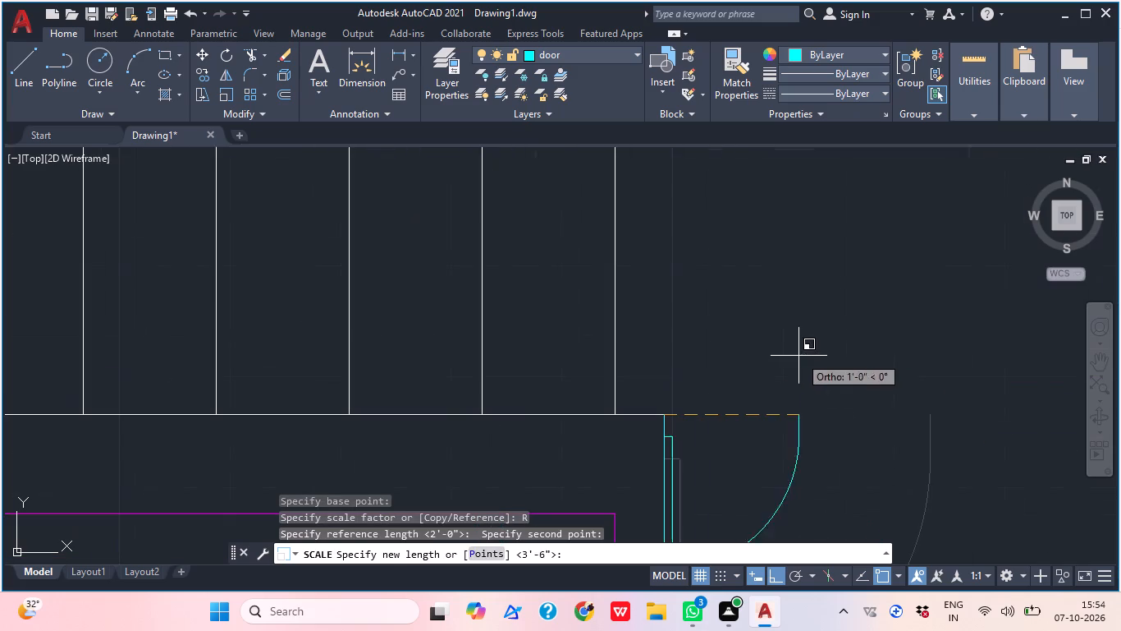
pyautogui.moveTo(872, 420); pyautogui.dragTo(593, 398, button='middle')
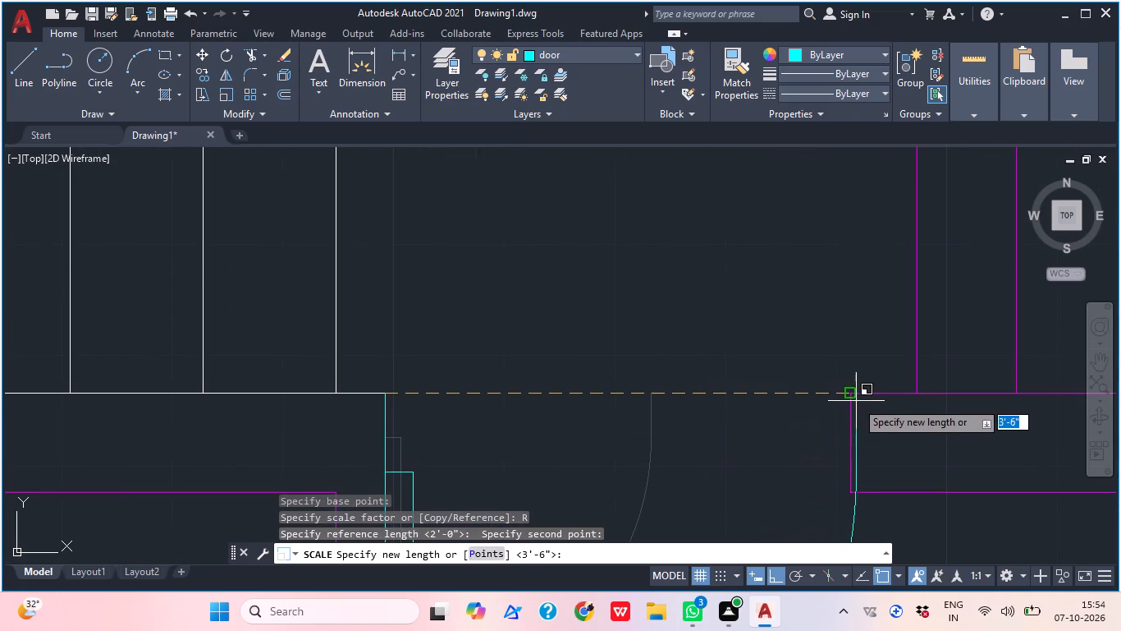
pyautogui.click(850, 397)
# Move the door of the upper unit's room above the small bathroom, by its hinge end, onto the inner corner of the hall wall's end.
pyautogui.scroll(-6, 757, 357)
pyautogui.moveTo(773, 389); pyautogui.dragTo(608, 401, button='middle')
pyautogui.scroll(-4, 717, 398)
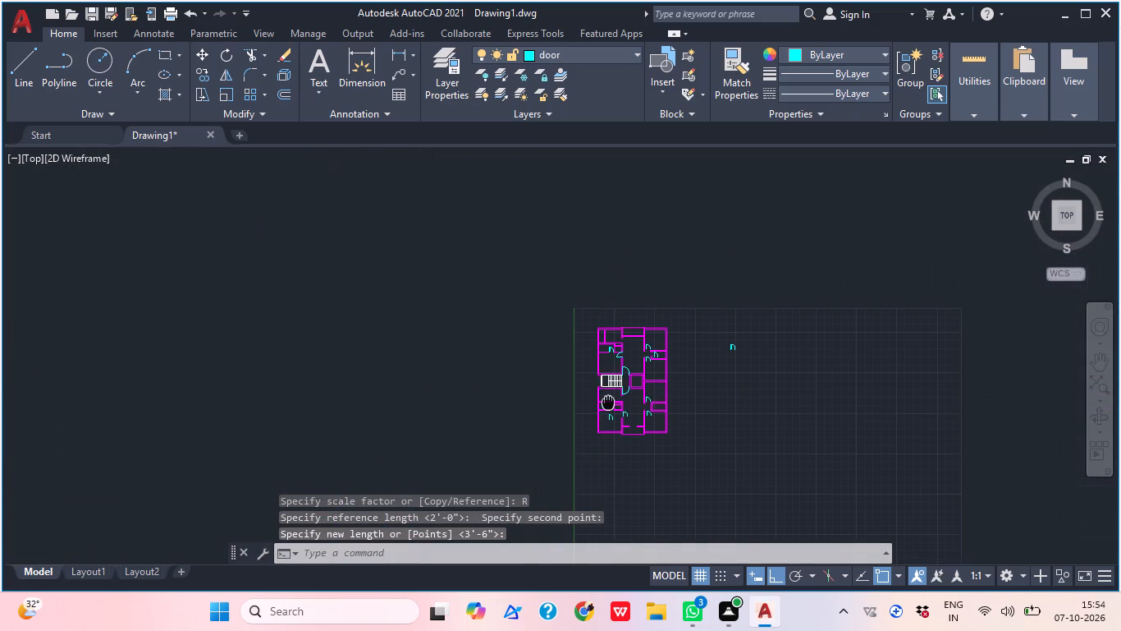
pyautogui.moveTo(608, 401); pyautogui.dragTo(606, 400, button='middle')
pyautogui.scroll(-2, 649, 379)
pyautogui.scroll(1, 649, 379)
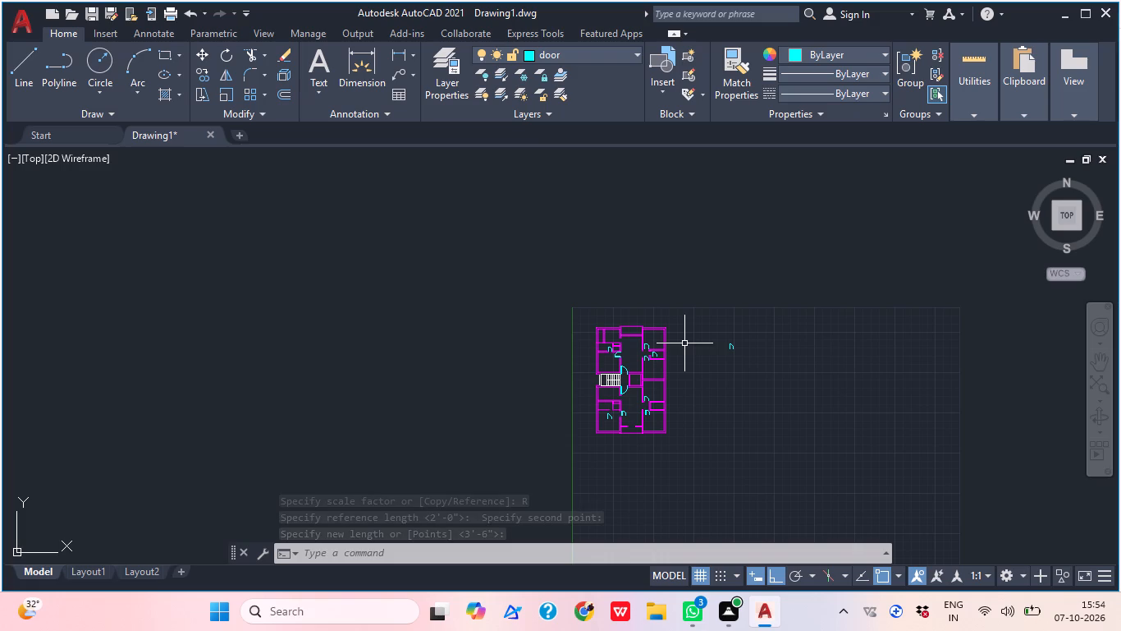
pyautogui.moveTo(682, 357); pyautogui.dragTo(644, 303, button='middle')
pyautogui.scroll(4, 614, 326)
pyautogui.moveTo(608, 282); pyautogui.dragTo(592, 360, button='middle')
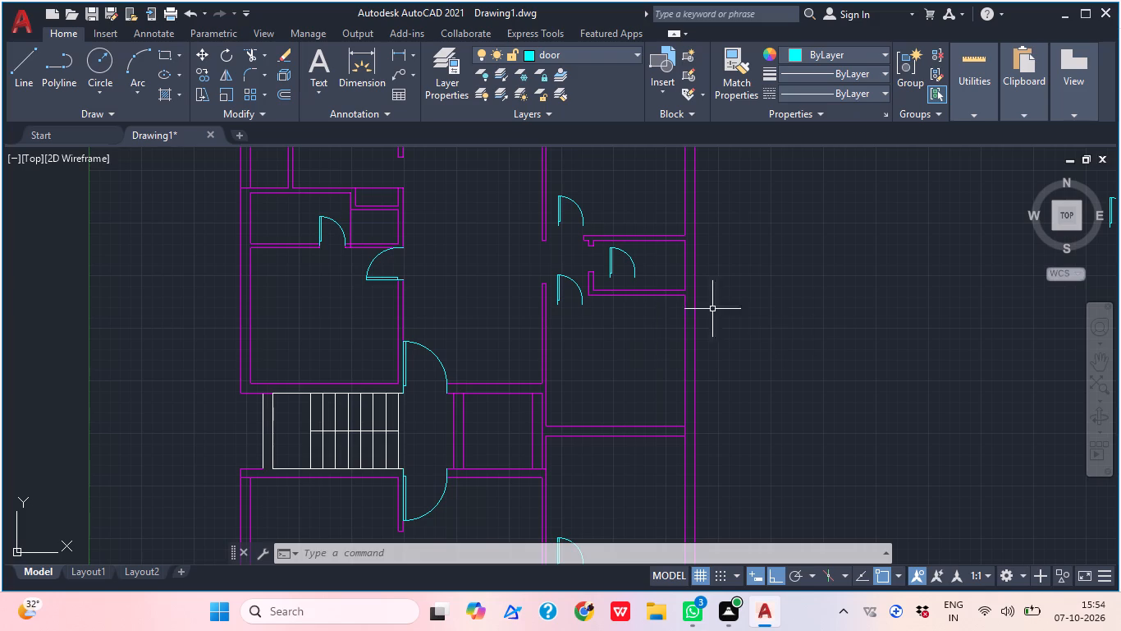
pyautogui.scroll(4, 536, 225)
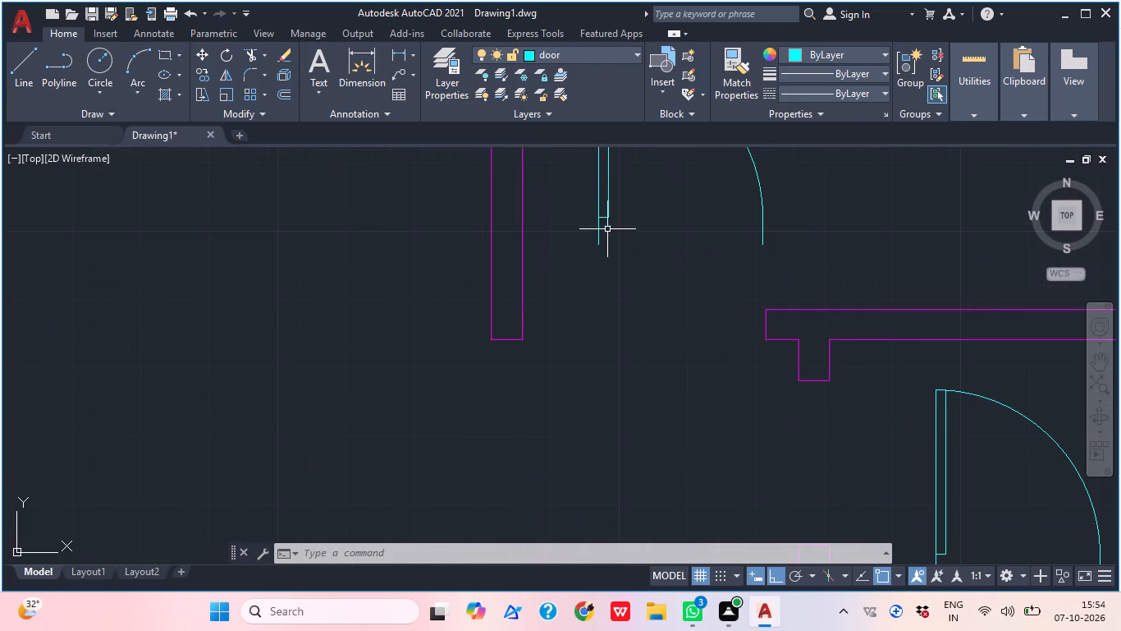
pyautogui.click(607, 231)
pyautogui.click(572, 236)
pyautogui.press('m')
pyautogui.press('space')
pyautogui.click(595, 250)
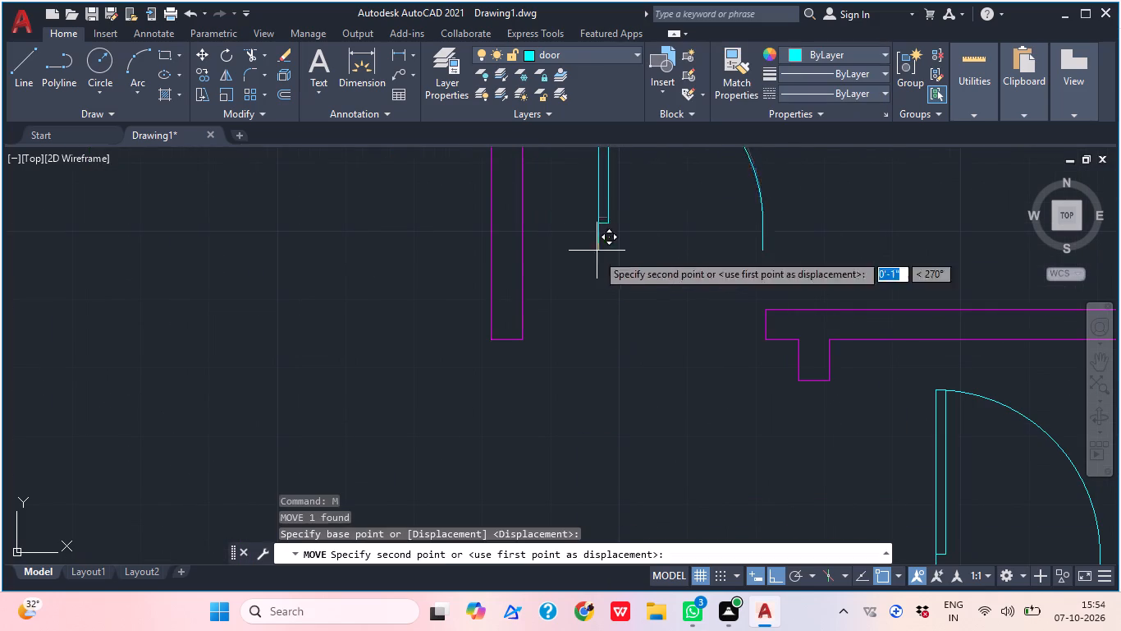
pyautogui.click(516, 340)
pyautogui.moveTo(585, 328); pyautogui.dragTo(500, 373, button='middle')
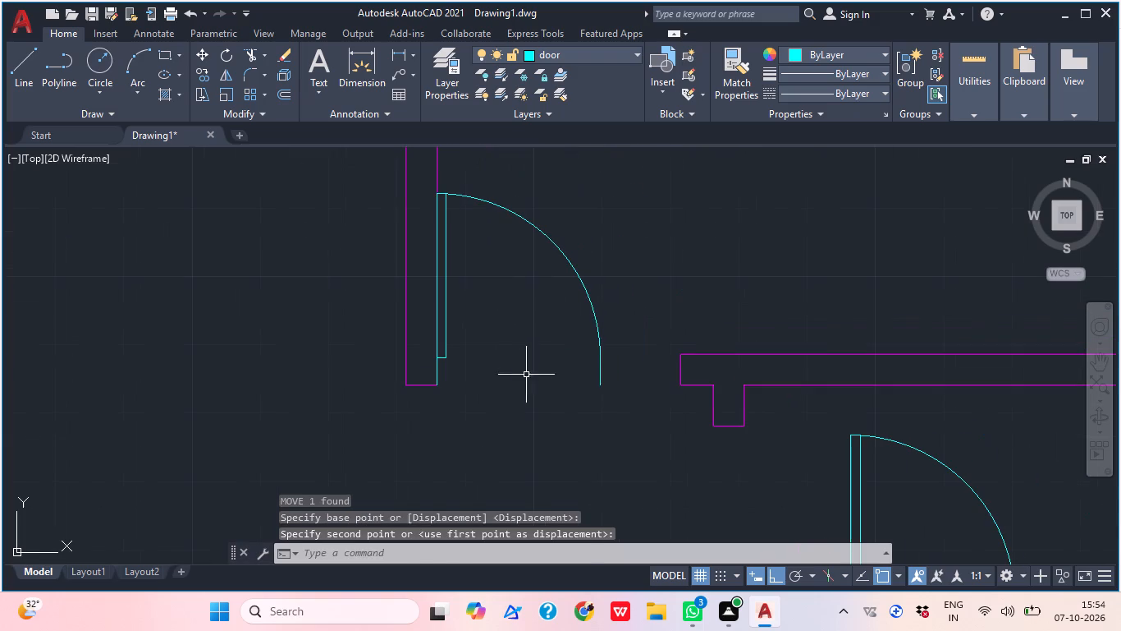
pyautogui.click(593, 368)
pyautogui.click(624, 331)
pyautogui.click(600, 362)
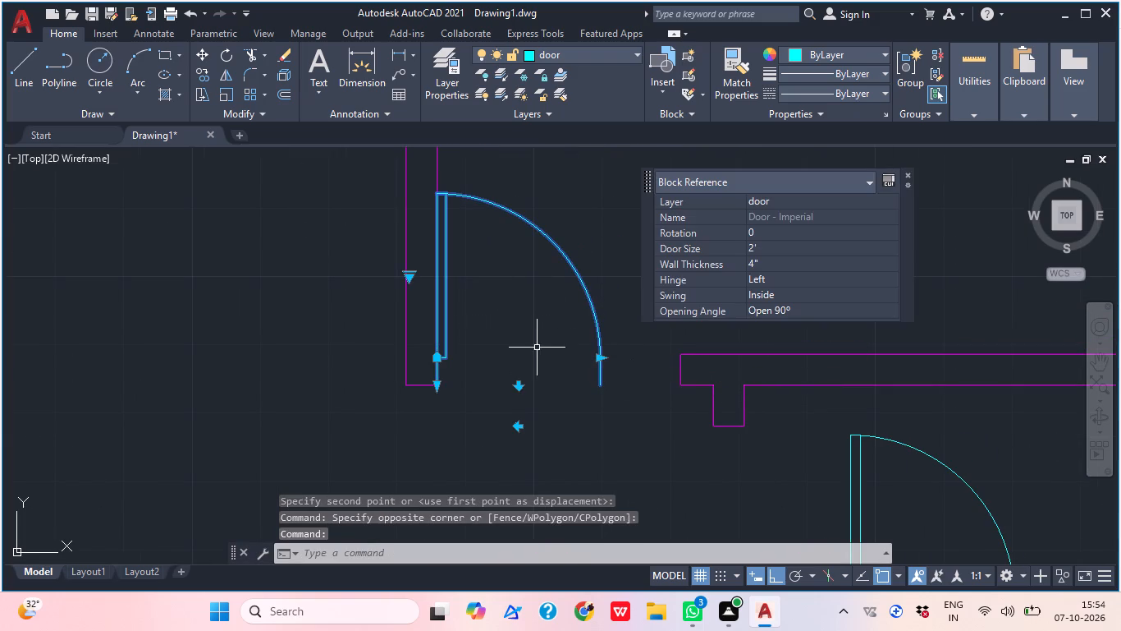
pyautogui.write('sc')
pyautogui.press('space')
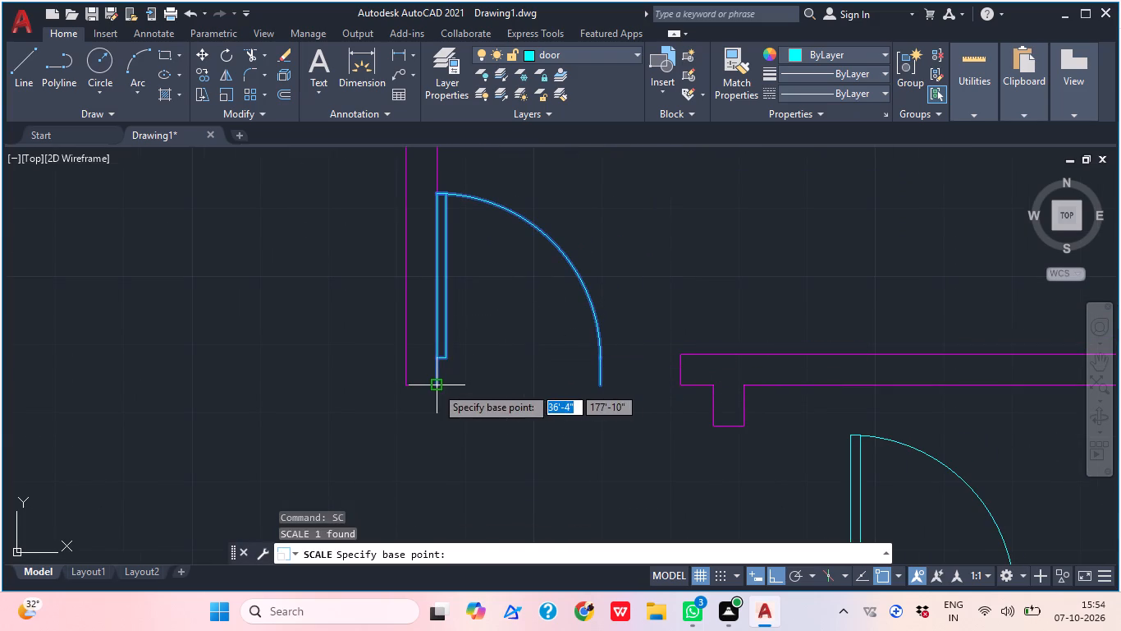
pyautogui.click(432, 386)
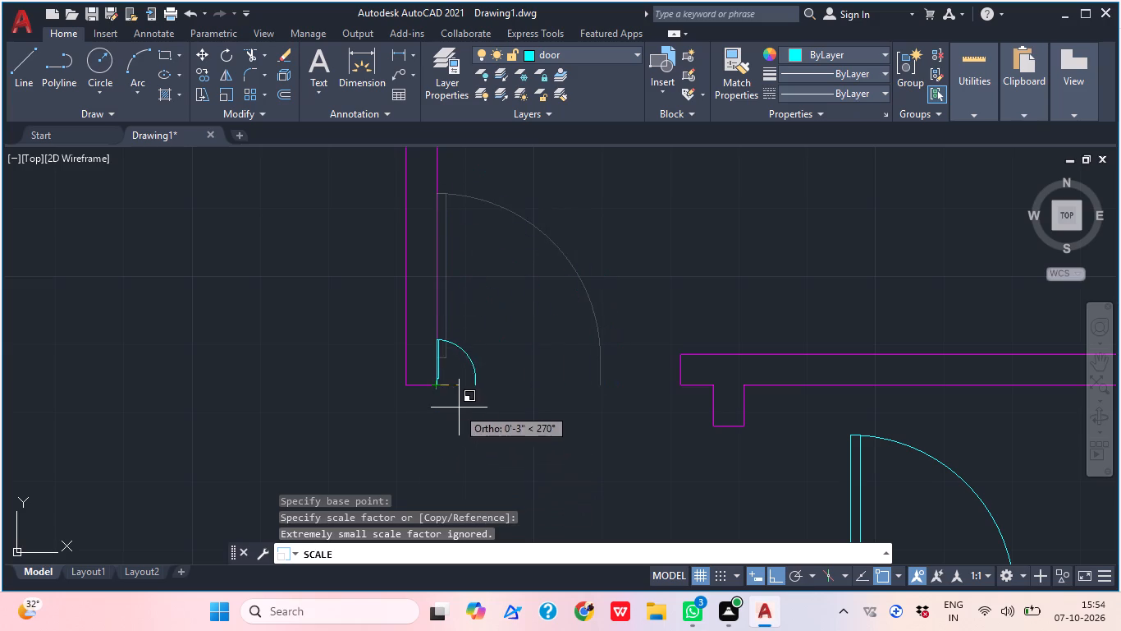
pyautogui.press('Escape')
# Scale the door above the upper unit's small bathroom by reference from its hinge corner, using its own width, to span the opening.
pyautogui.click(597, 325)
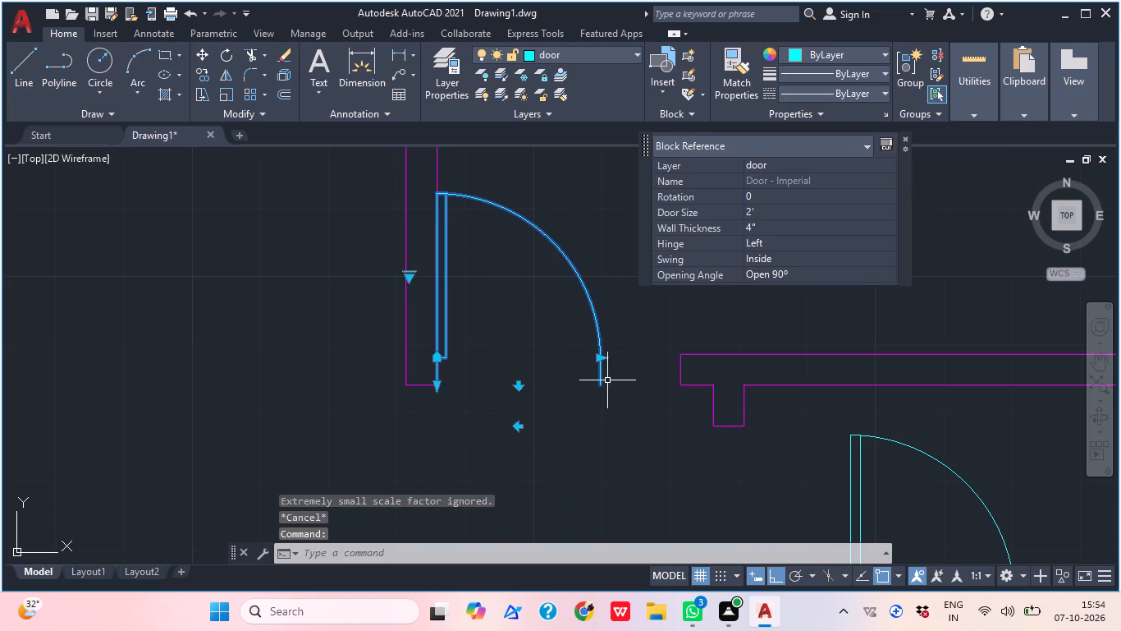
pyautogui.press('s')
pyautogui.press('c')
pyautogui.press('space')
pyautogui.scroll(5, 419, 365)
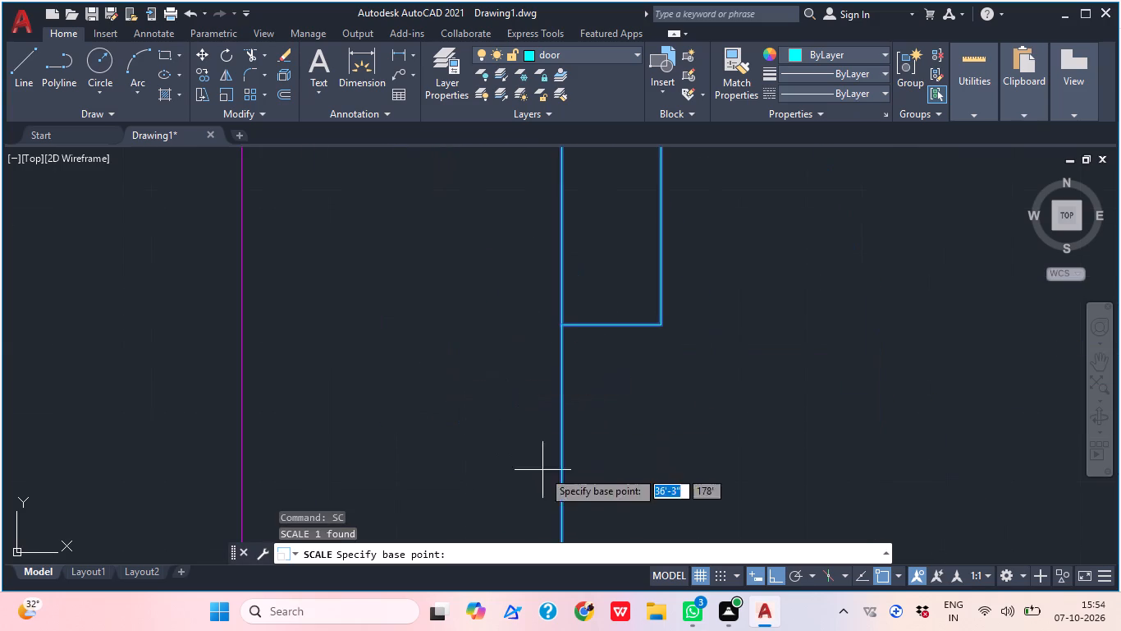
pyautogui.moveTo(538, 405); pyautogui.dragTo(500, 279, button='middle')
pyautogui.moveTo(510, 403); pyautogui.dragTo(485, 325, button='middle')
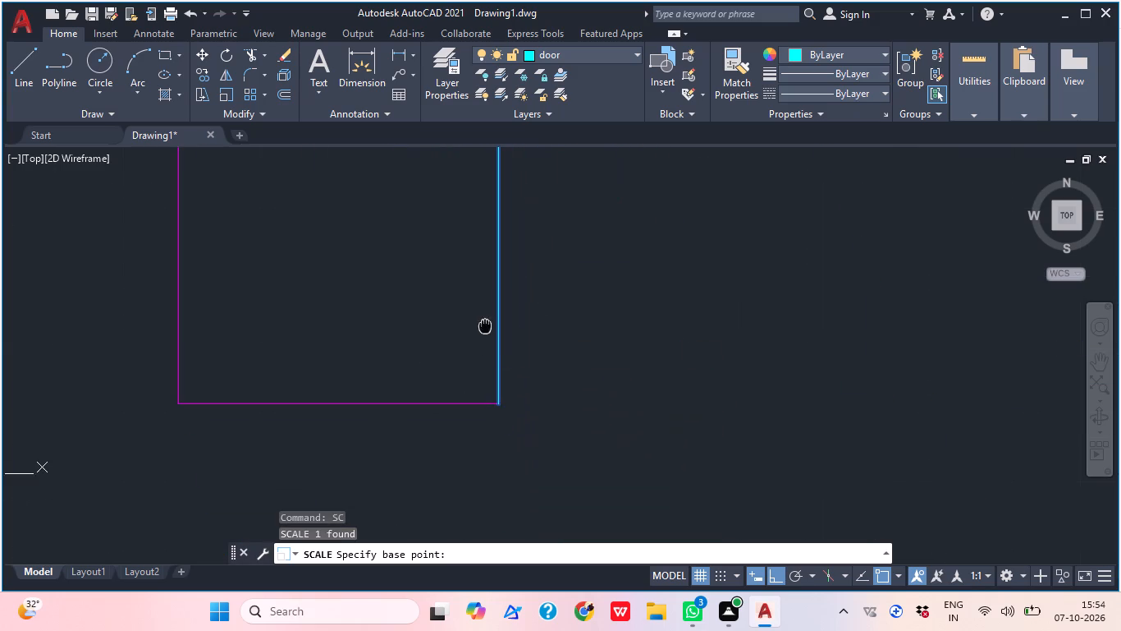
pyautogui.click(501, 409)
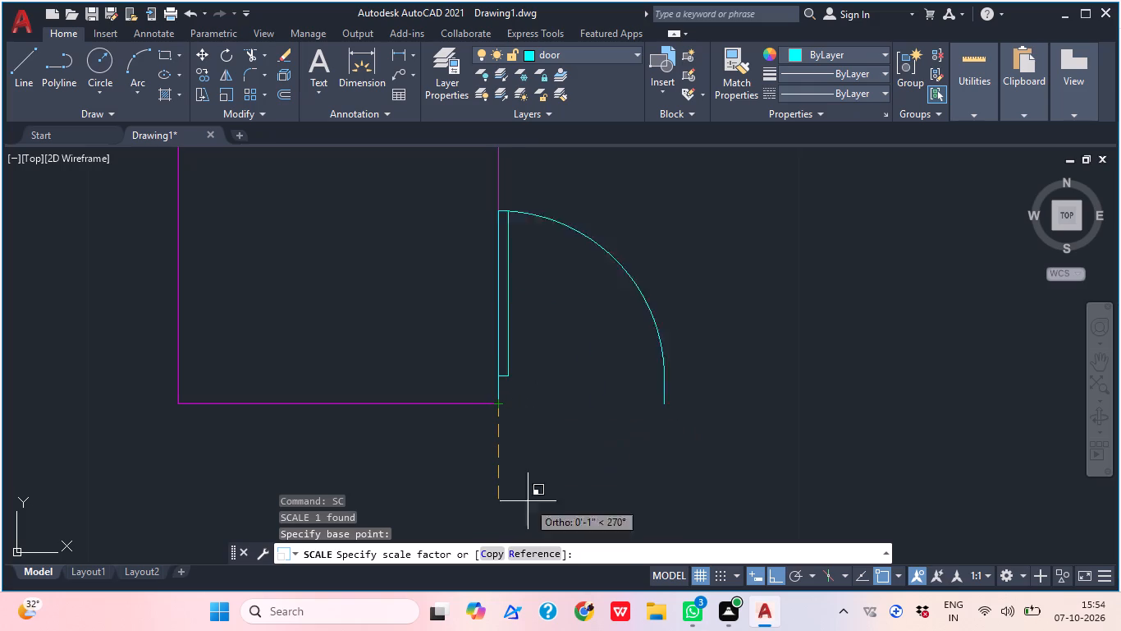
pyautogui.click(524, 555)
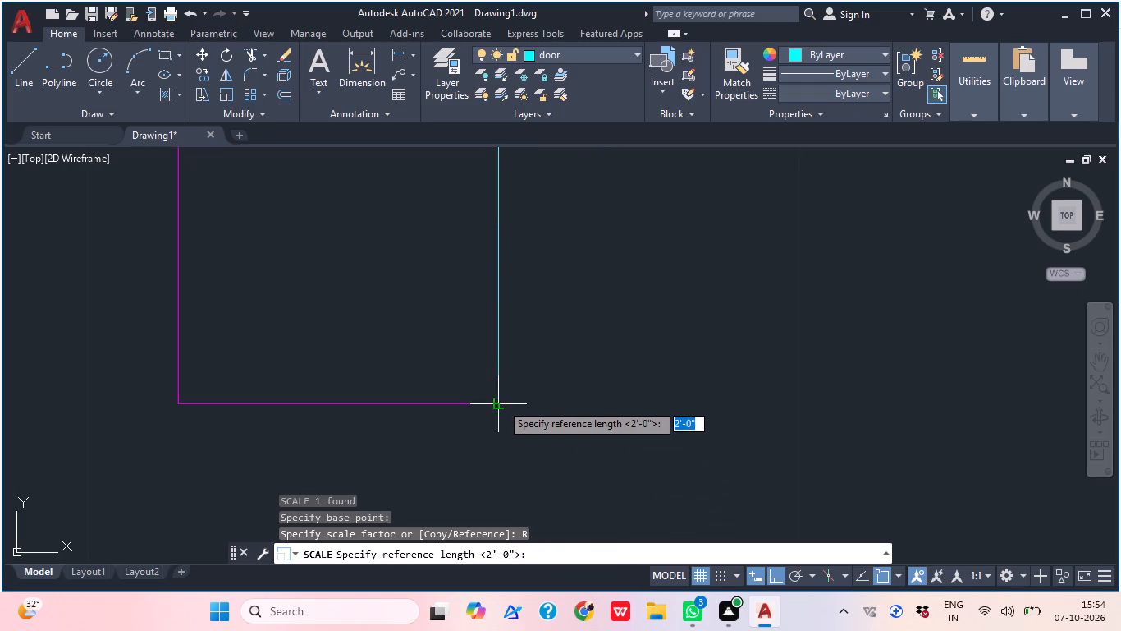
pyautogui.click(499, 403)
pyautogui.scroll(-5, 505, 378)
pyautogui.click(774, 377)
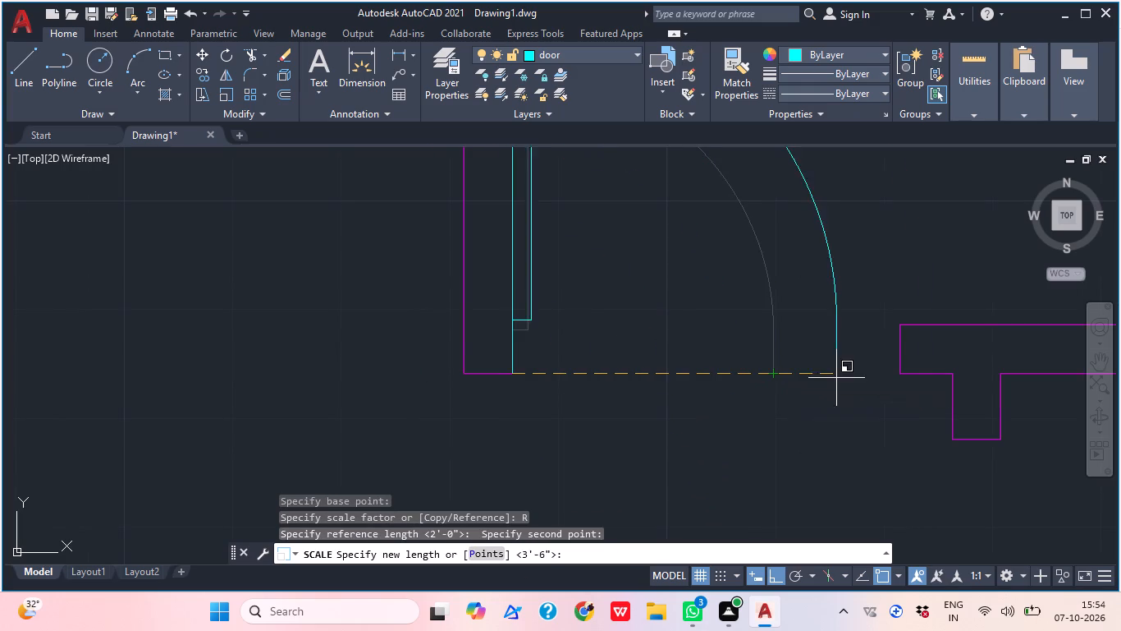
pyautogui.click(898, 375)
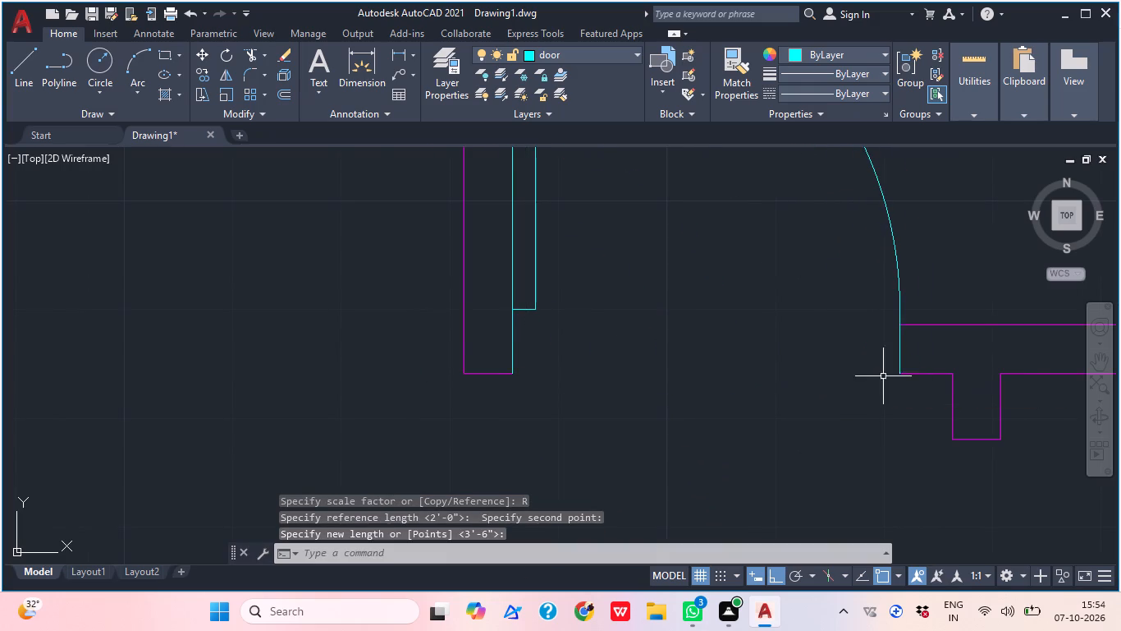
# Rotate the door of the upper unit's room below the small bathroom by 180° about its hinge end.
pyautogui.scroll(-3, 821, 362)
pyautogui.moveTo(779, 406); pyautogui.dragTo(743, 428, button='middle')
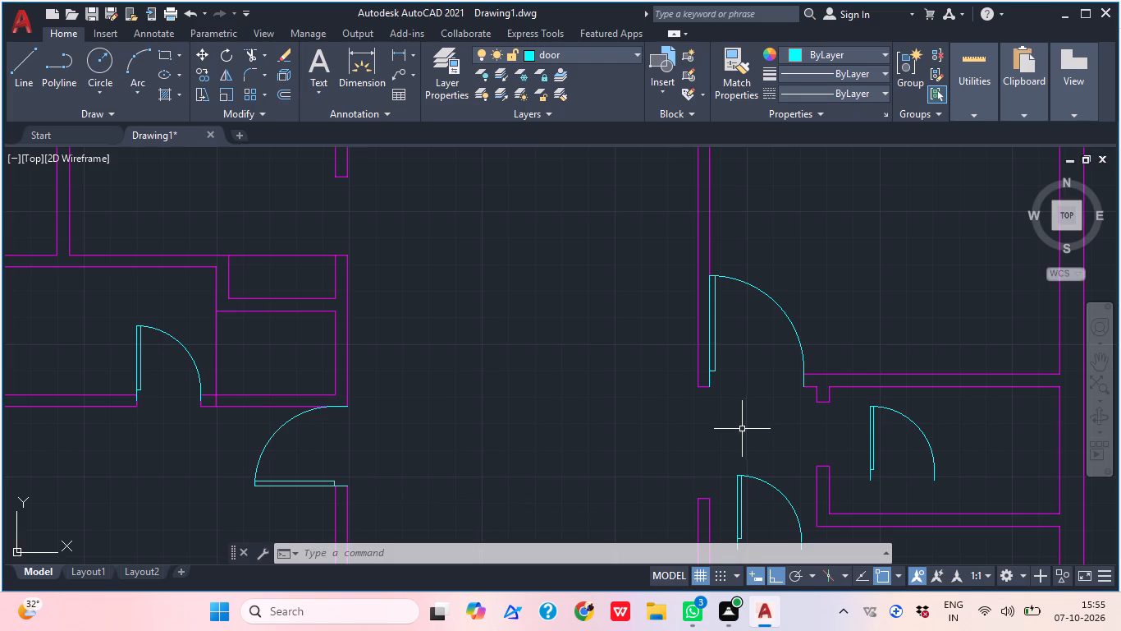
pyautogui.scroll(-1, 739, 429)
pyautogui.moveTo(711, 429); pyautogui.dragTo(604, 389, button='middle')
pyautogui.scroll(1, 653, 467)
pyautogui.click(639, 440)
pyautogui.click(603, 414)
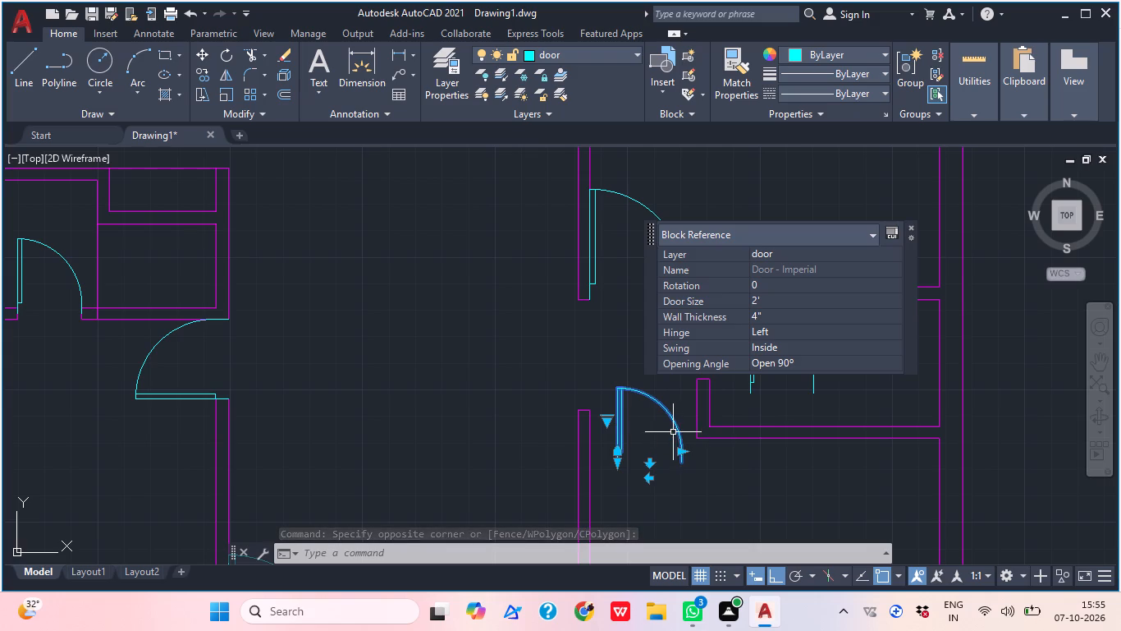
pyautogui.press('r')
pyautogui.write('o')
pyautogui.press('space')
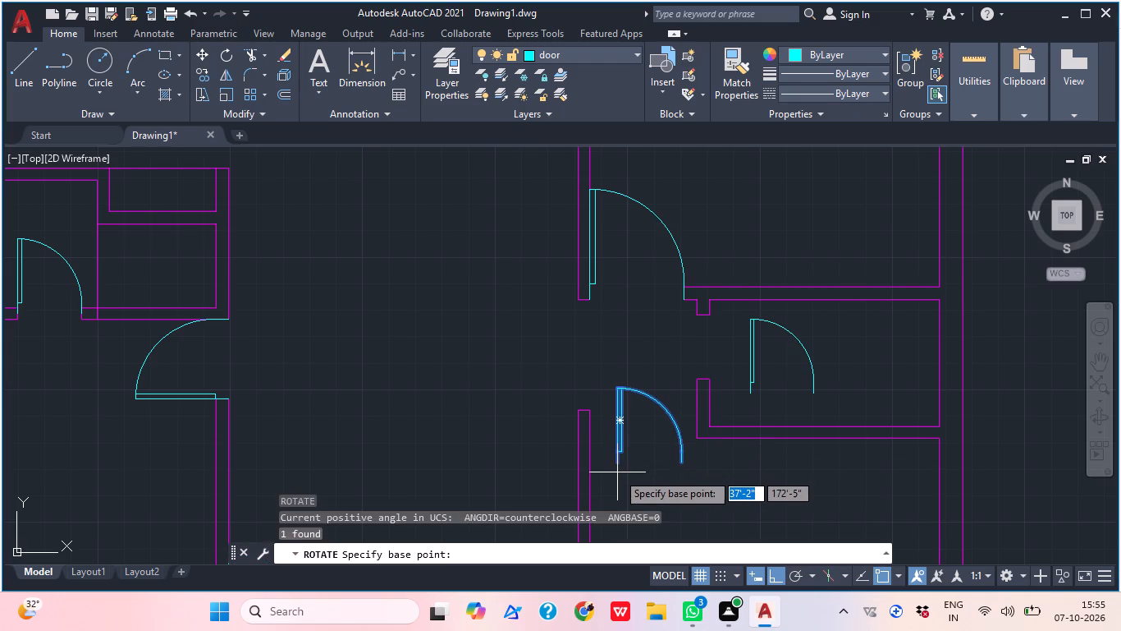
pyautogui.click(617, 467)
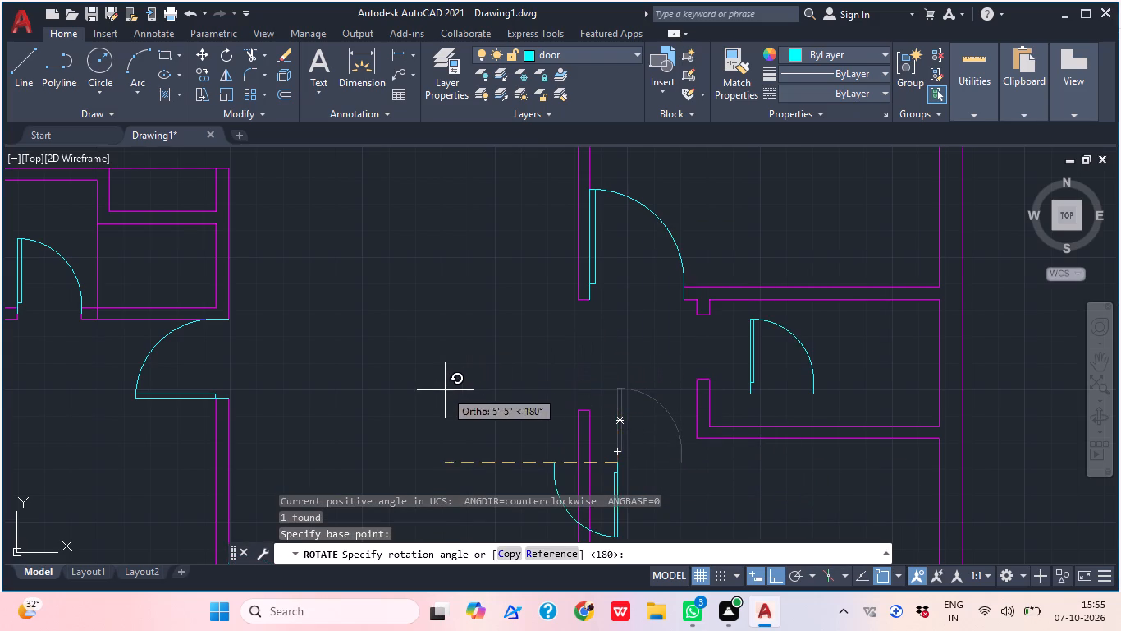
pyautogui.click(445, 390)
# Mirror the rotated door across a vertical line through its hinge end, erasing the source door.
pyautogui.click(627, 527)
pyautogui.click(597, 505)
pyautogui.press('m')
pyautogui.press('i')
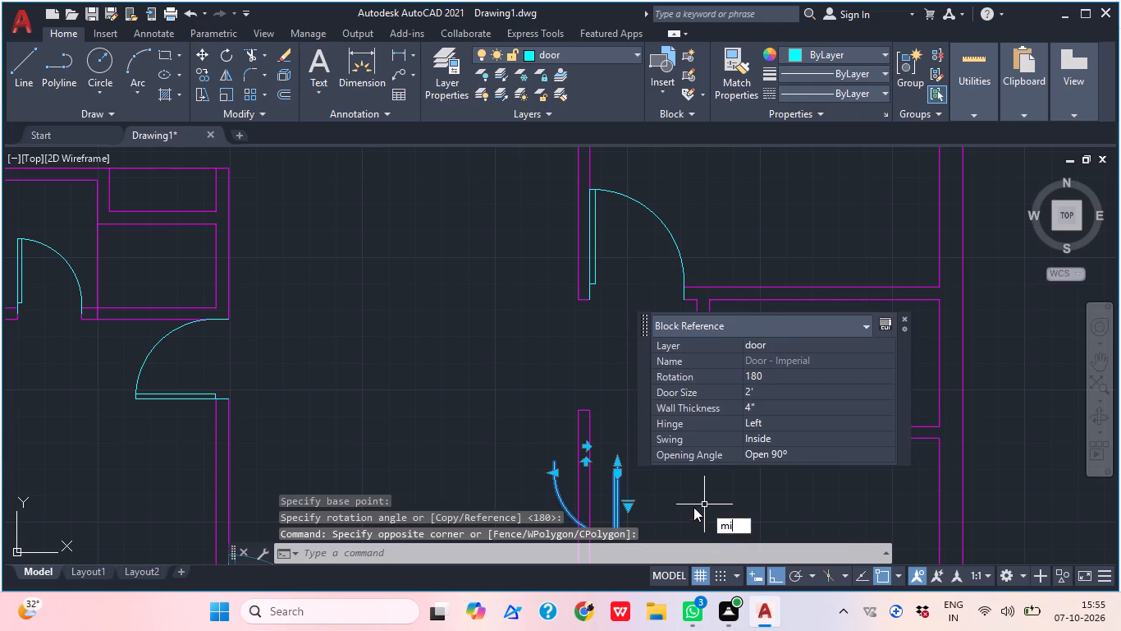
pyautogui.press('space')
pyautogui.click(620, 460)
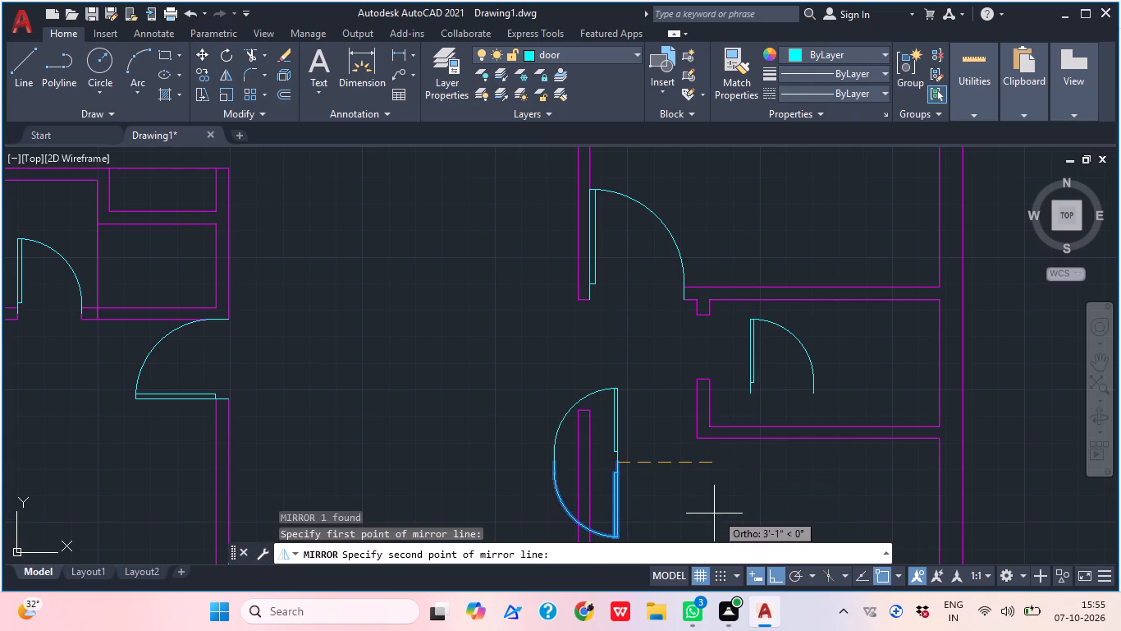
pyautogui.moveTo(649, 486); pyautogui.dragTo(638, 424, button='middle')
pyautogui.click(646, 489)
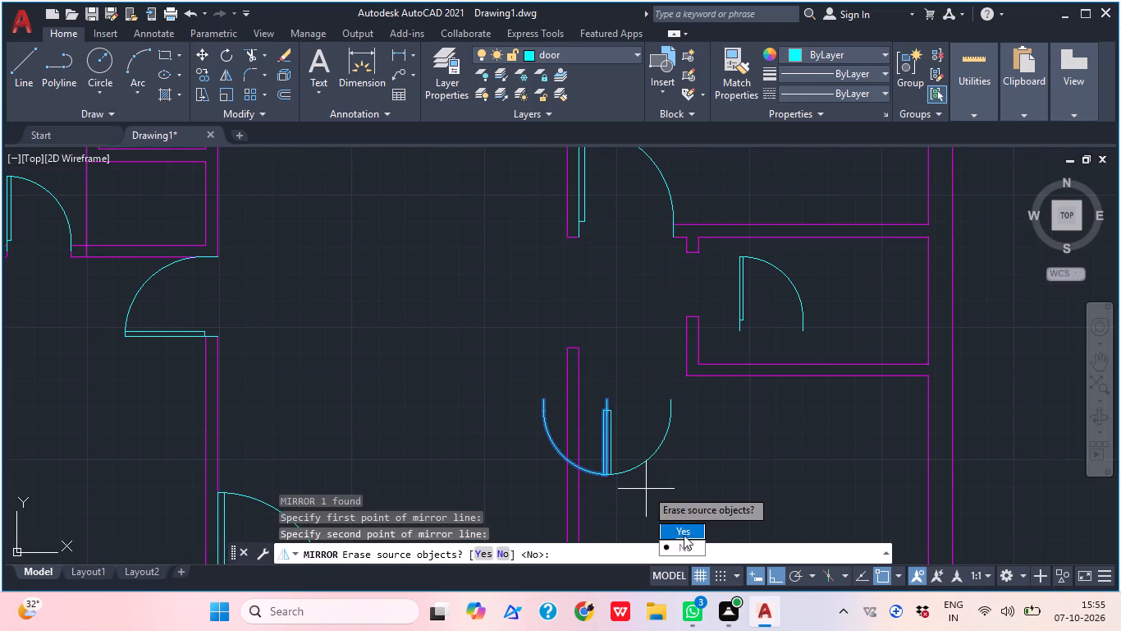
pyautogui.moveTo(683, 534); pyautogui.dragTo(646, 489)
# Move the mirrored door by its hinge side onto the inner corner of the hall wall's end below the opening.
pyautogui.click(620, 457)
pyautogui.click(598, 434)
pyautogui.press('m')
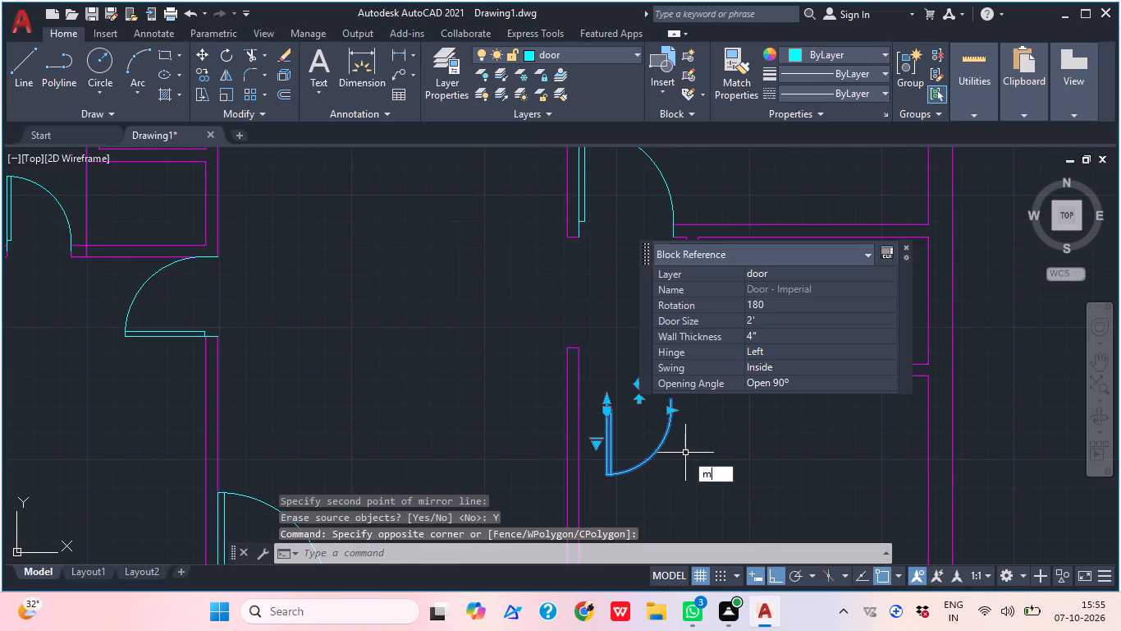
pyautogui.press('space')
pyautogui.scroll(2, 610, 395)
pyautogui.click(604, 410)
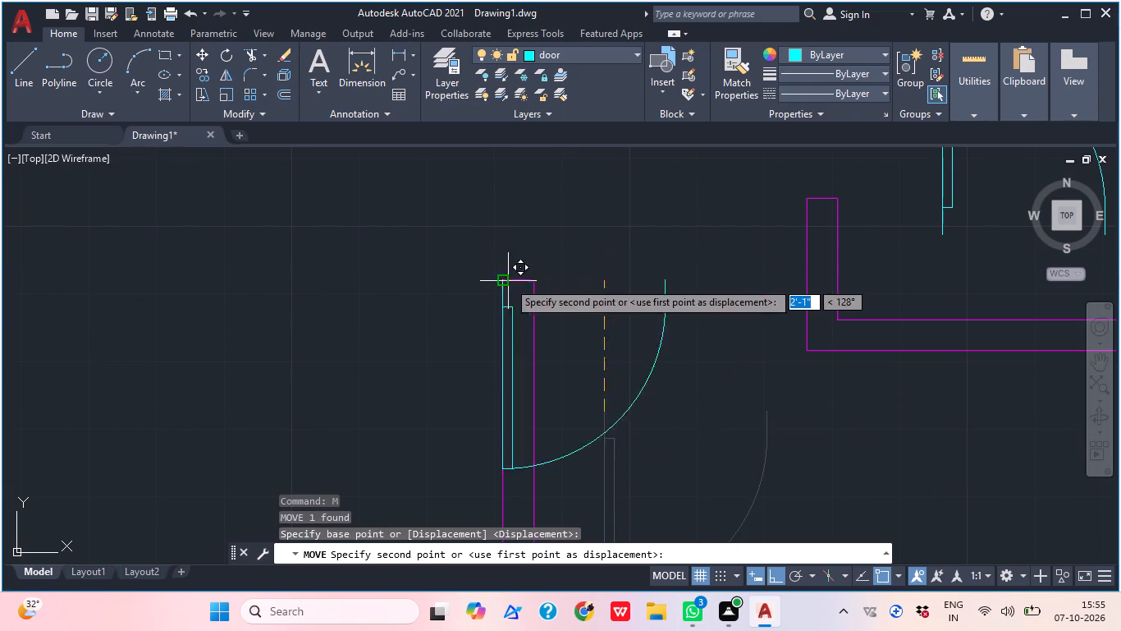
pyautogui.click(535, 279)
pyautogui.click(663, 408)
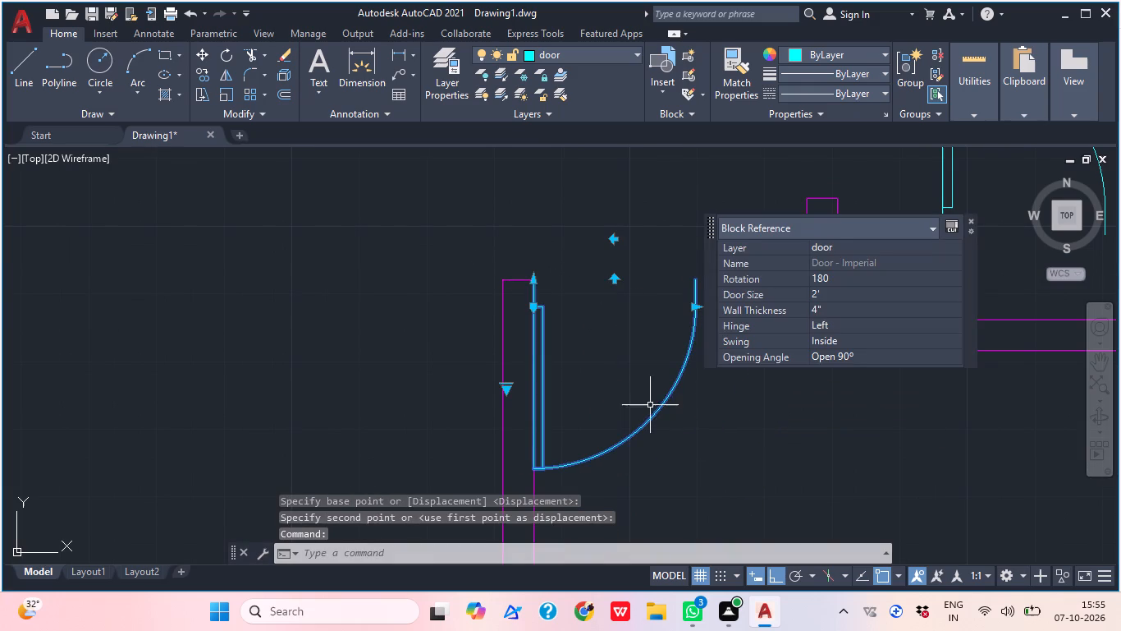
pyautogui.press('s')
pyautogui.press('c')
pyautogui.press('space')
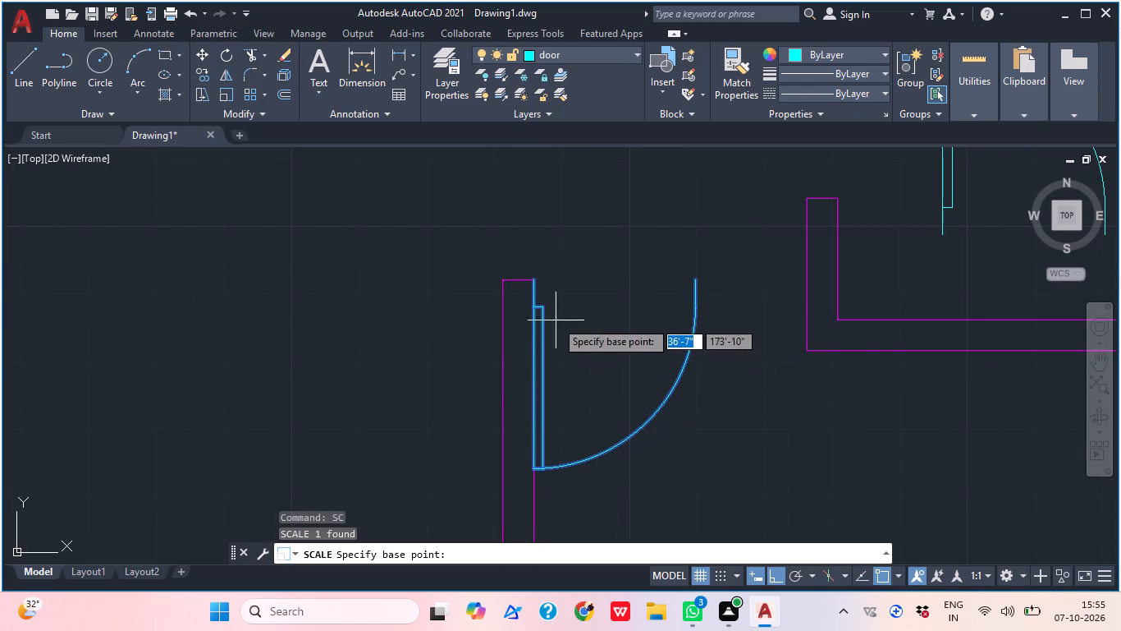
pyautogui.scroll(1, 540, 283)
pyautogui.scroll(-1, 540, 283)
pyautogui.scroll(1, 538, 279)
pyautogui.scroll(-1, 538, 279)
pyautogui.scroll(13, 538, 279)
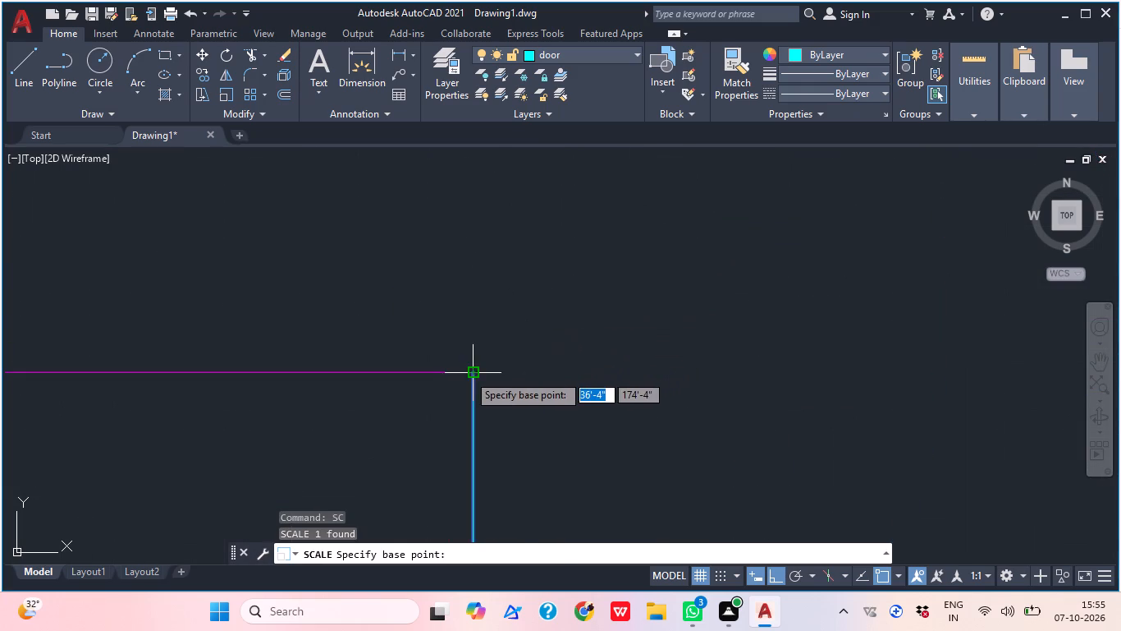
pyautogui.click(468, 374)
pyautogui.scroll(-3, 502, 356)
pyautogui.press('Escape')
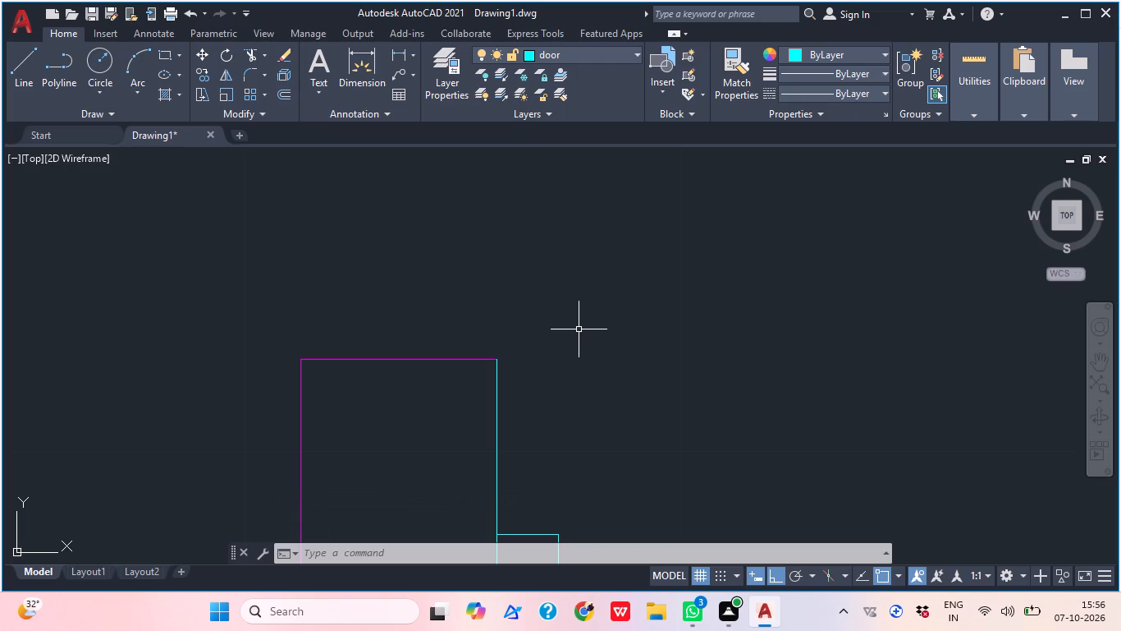
# Scale the door below the small bathroom freehand from its hinge corner, down to a door size of about 1'.
pyautogui.moveTo(565, 376); pyautogui.dragTo(533, 269, button='middle')
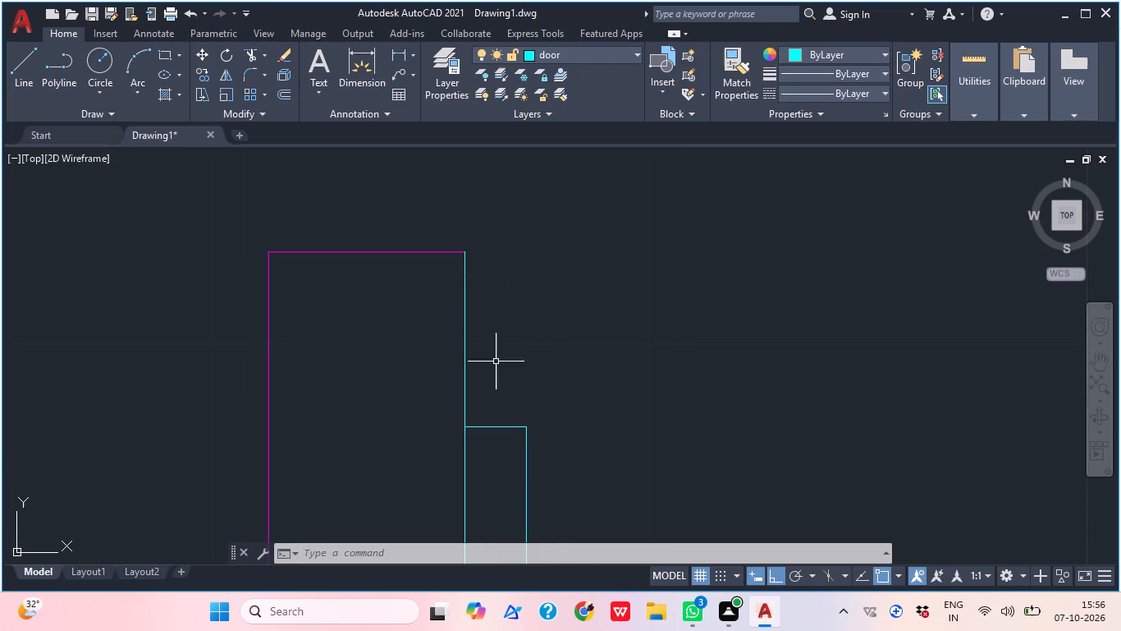
pyautogui.click(518, 432)
pyautogui.click(466, 382)
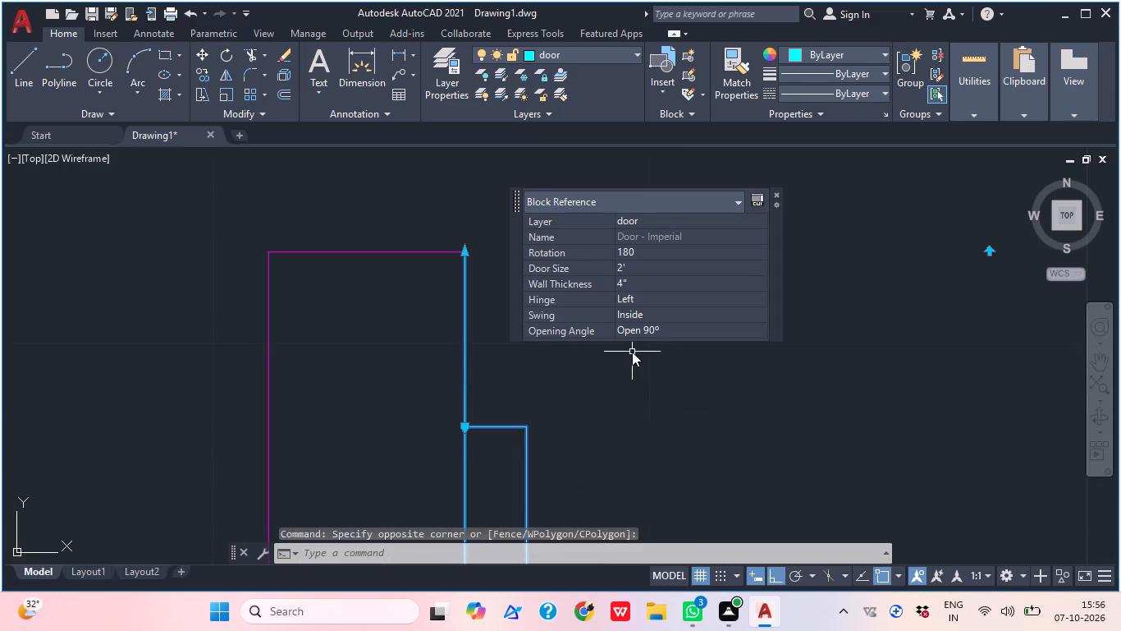
pyautogui.press('s')
pyautogui.press('c')
pyautogui.press('space')
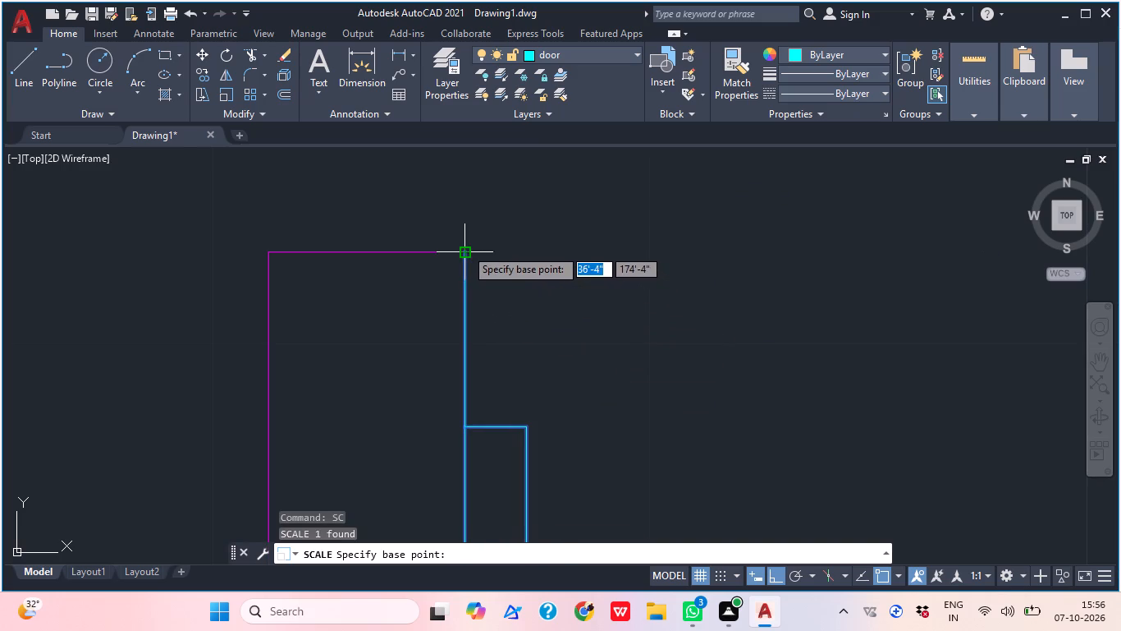
pyautogui.click(465, 248)
pyautogui.click(515, 548)
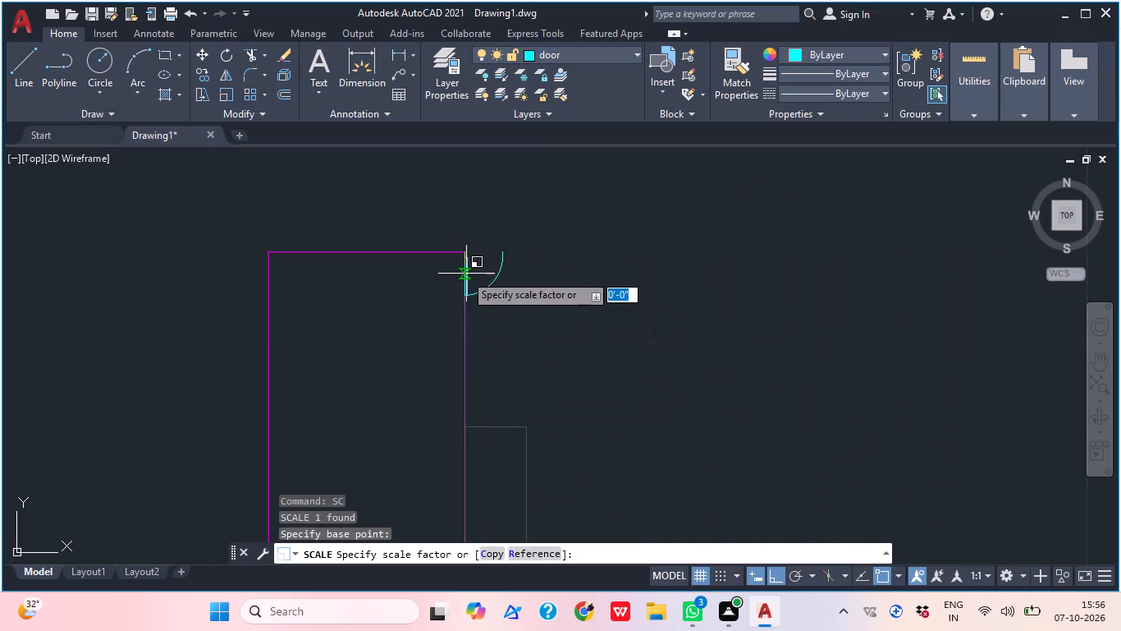
pyautogui.click(533, 541)
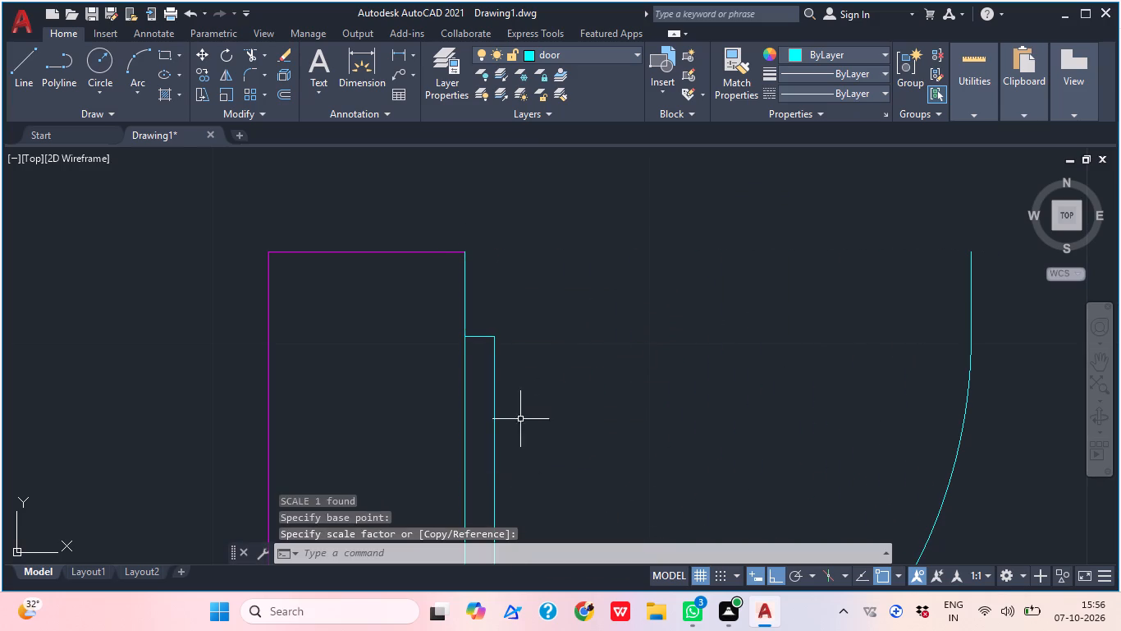
pyautogui.press('Escape')
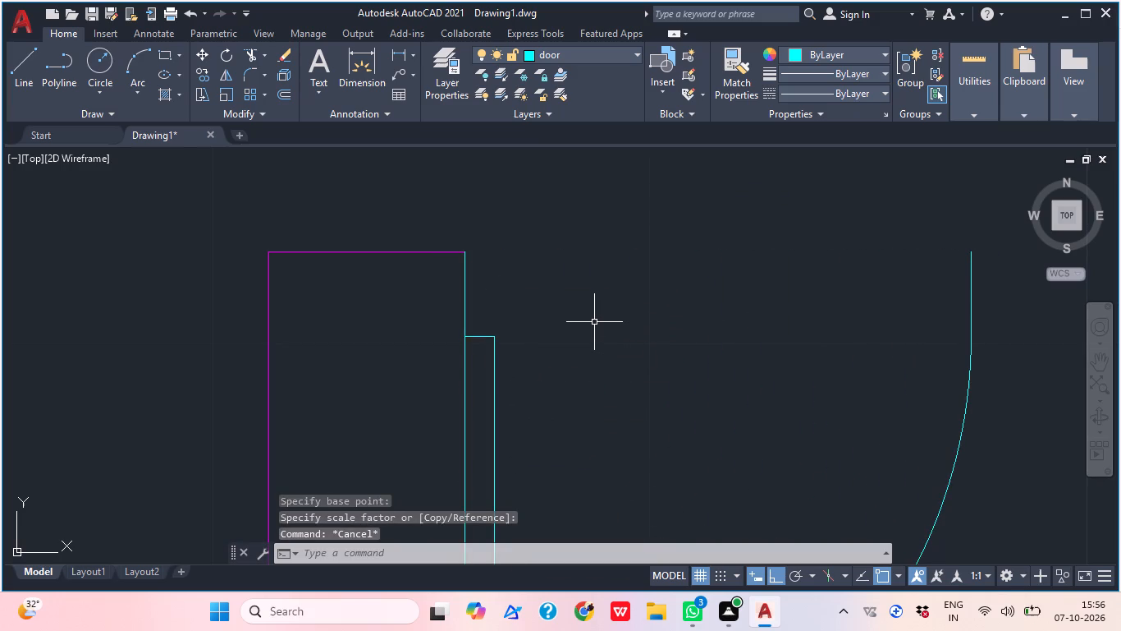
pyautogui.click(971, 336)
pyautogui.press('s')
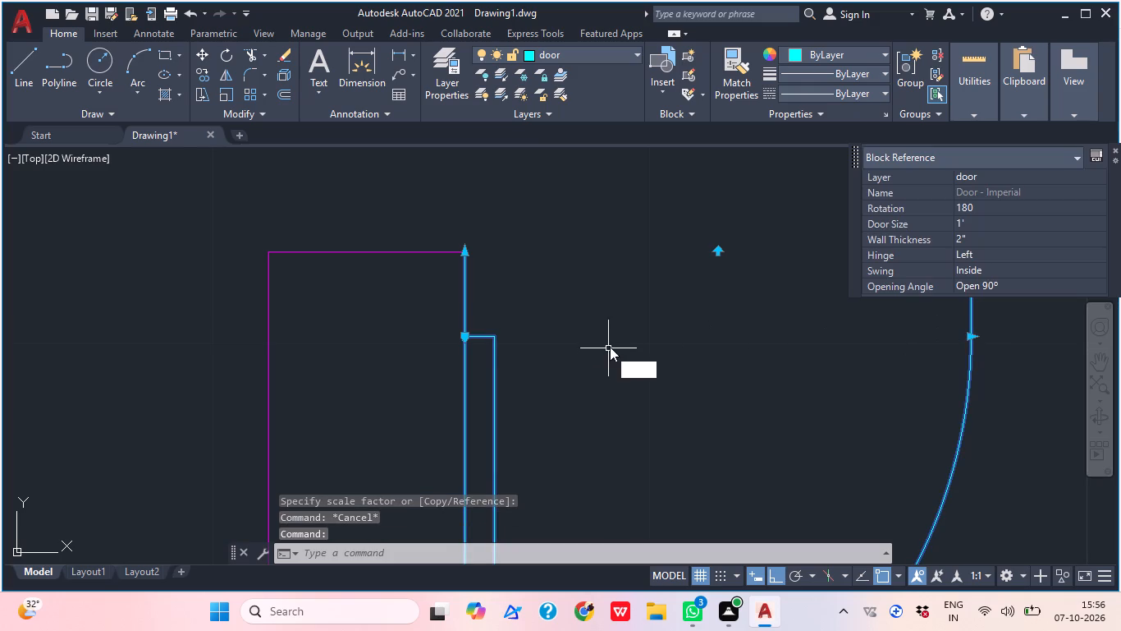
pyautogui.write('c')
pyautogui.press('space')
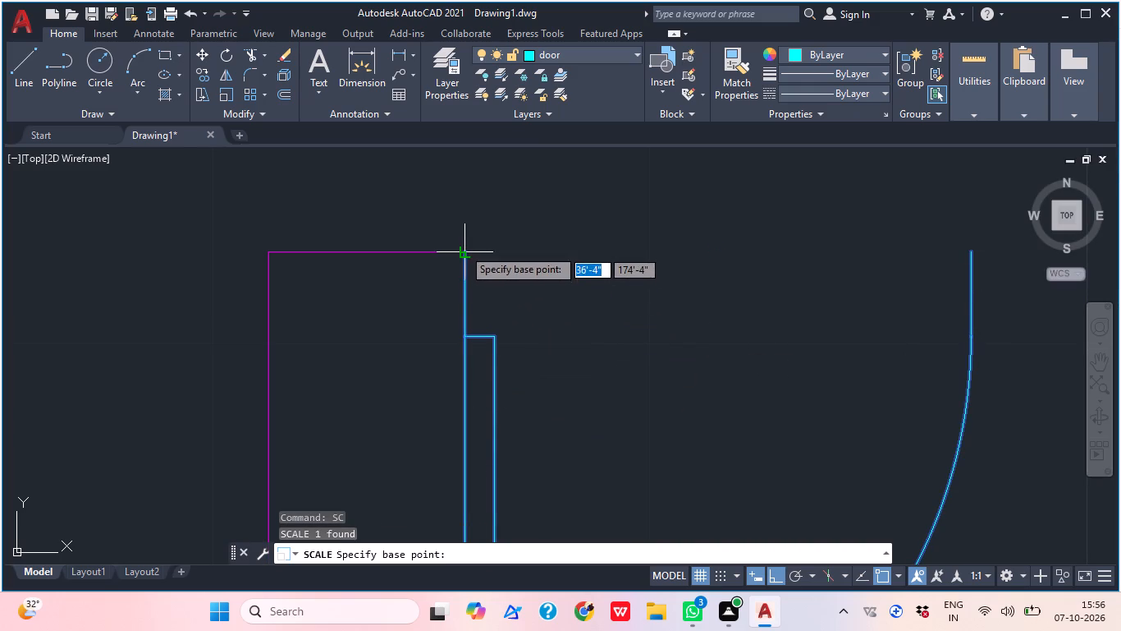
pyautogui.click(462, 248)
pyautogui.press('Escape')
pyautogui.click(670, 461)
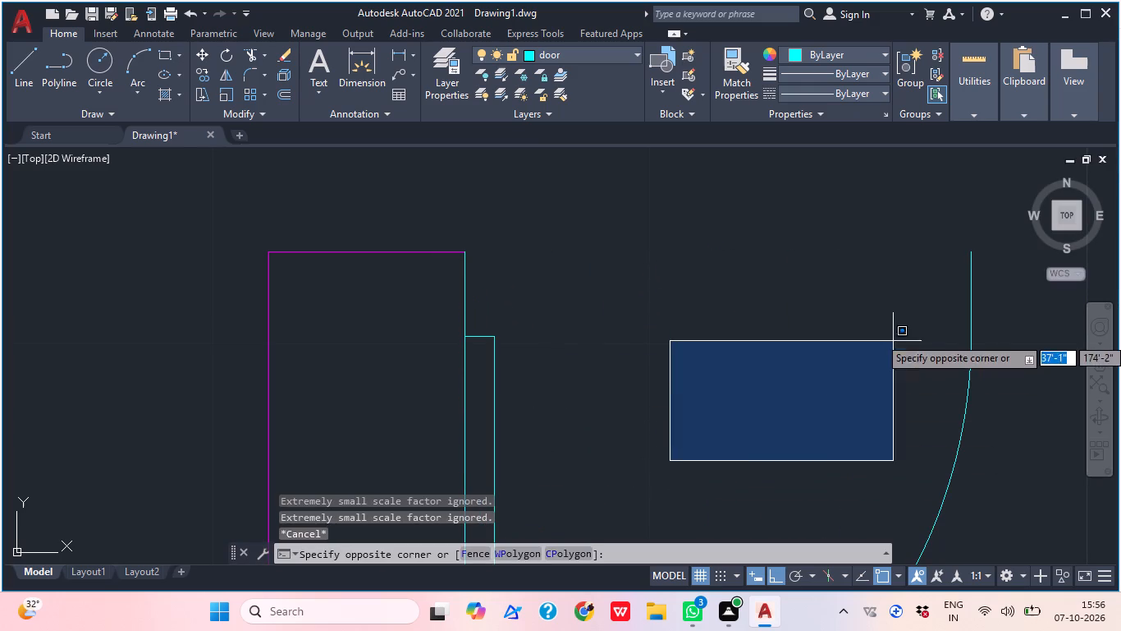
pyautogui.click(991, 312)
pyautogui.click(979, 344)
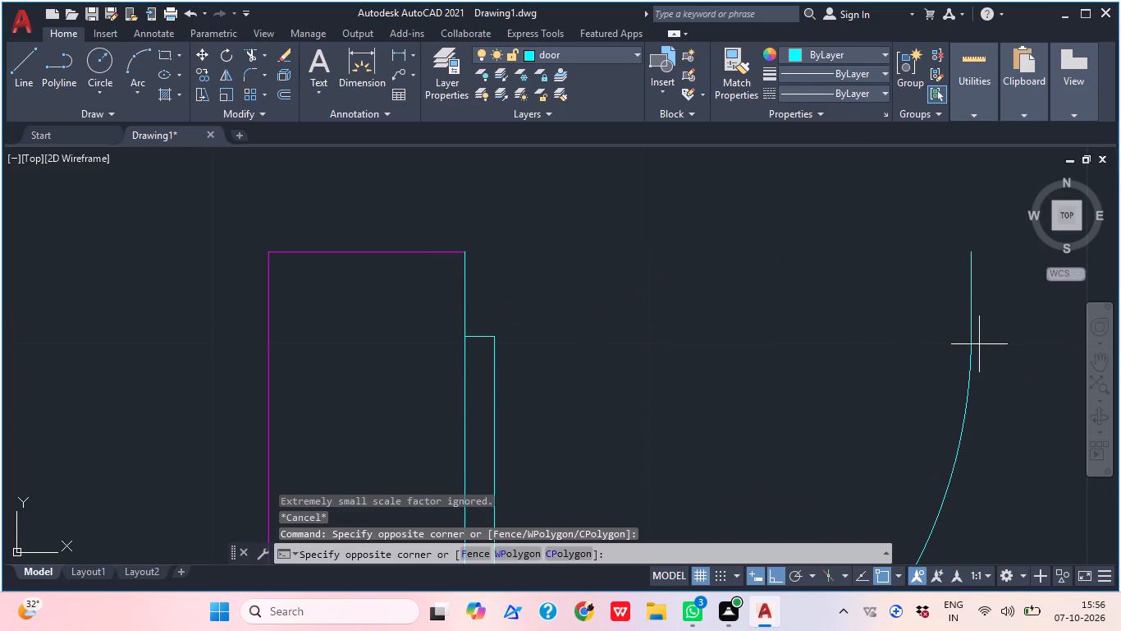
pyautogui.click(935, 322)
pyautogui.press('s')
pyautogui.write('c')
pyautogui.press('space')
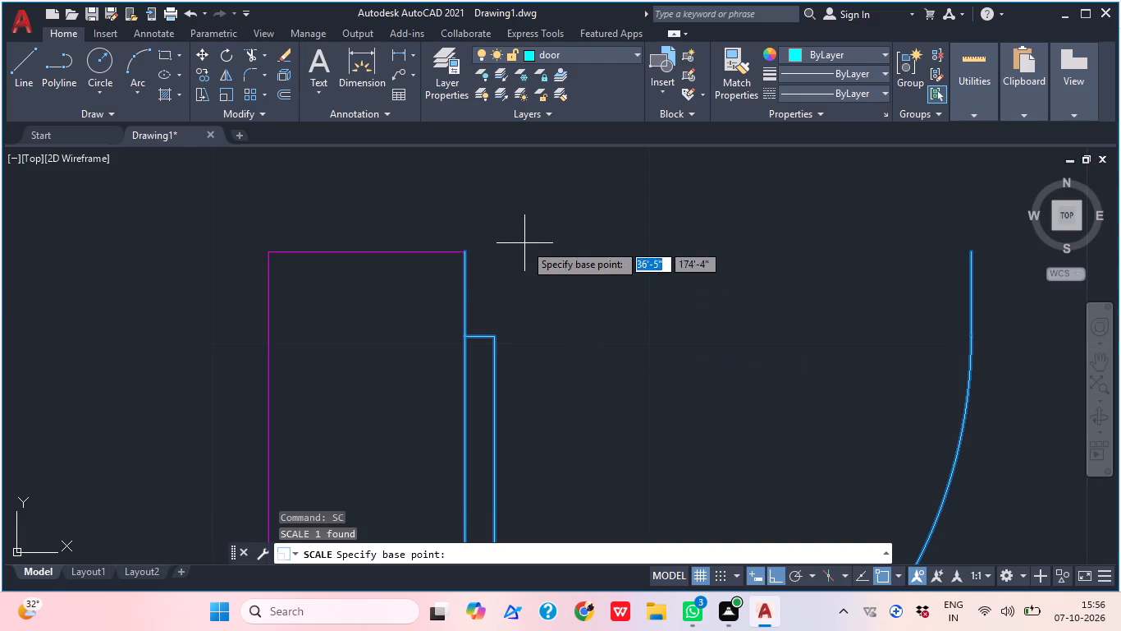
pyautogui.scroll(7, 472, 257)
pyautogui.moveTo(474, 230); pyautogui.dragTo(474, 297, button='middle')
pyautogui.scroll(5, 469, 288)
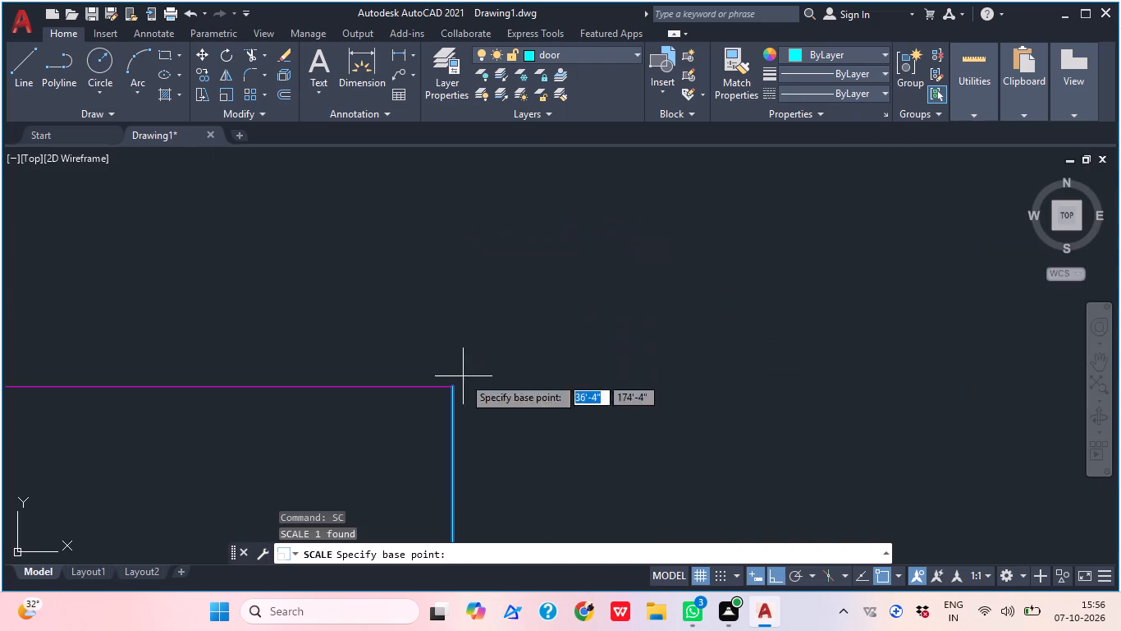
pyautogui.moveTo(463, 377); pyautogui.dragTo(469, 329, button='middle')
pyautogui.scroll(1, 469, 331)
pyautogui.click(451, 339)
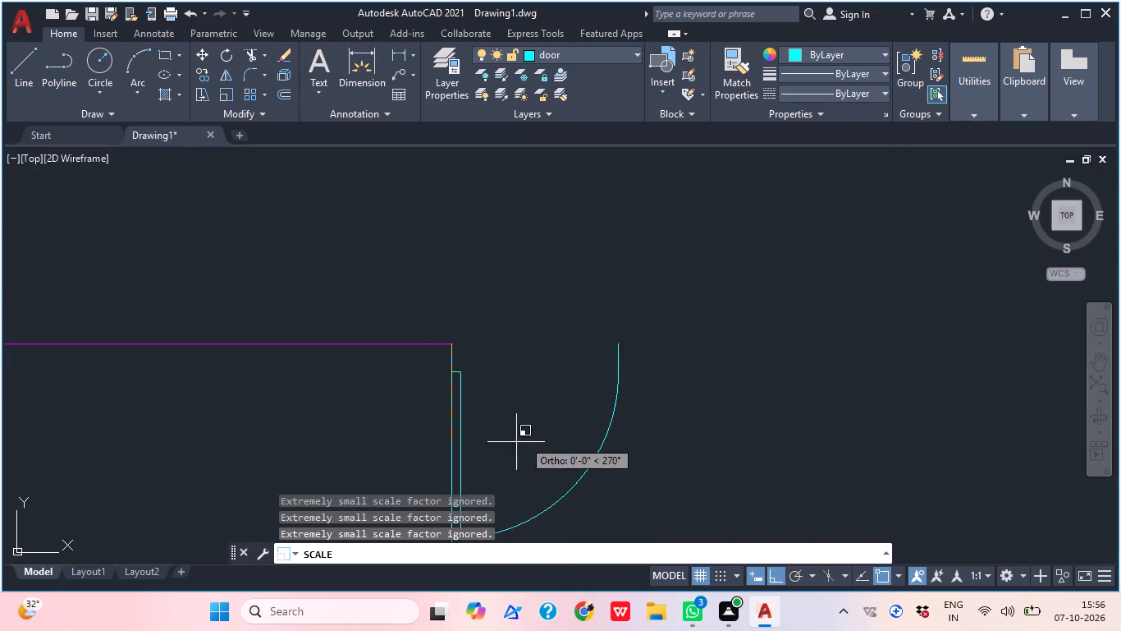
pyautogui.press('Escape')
# Scale the door below the small bathroom by reference from its hinge corner to span the opening, a door size of about 3'-5".
pyautogui.click(475, 417)
pyautogui.click(438, 403)
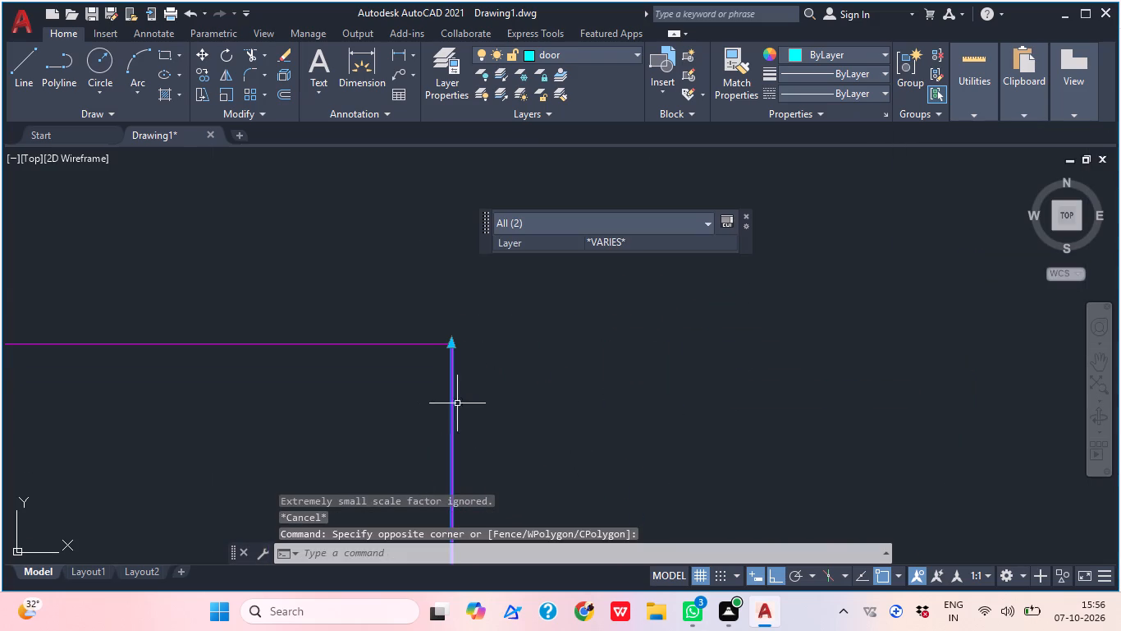
pyautogui.press('s')
pyautogui.press('c')
pyautogui.press('space')
pyautogui.click(451, 339)
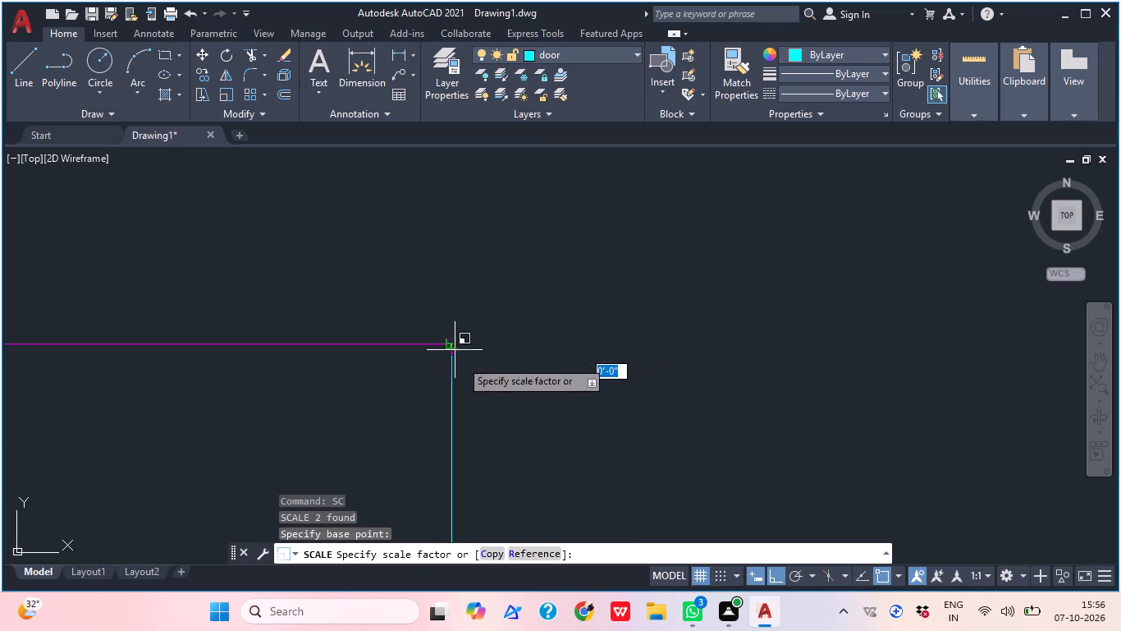
pyautogui.click(531, 553)
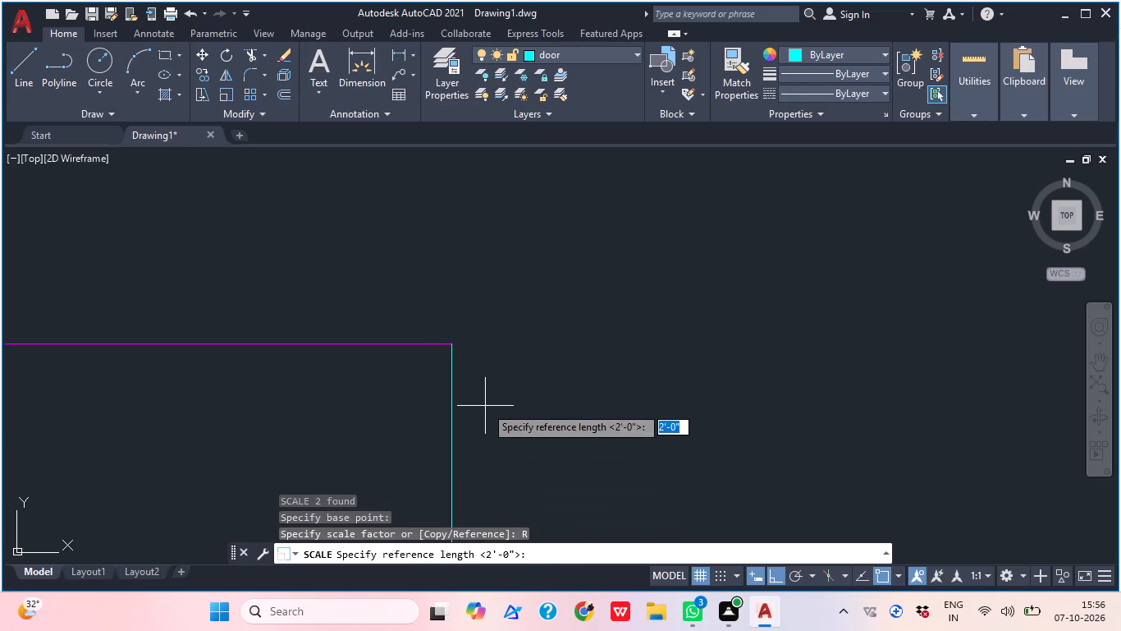
pyautogui.click(450, 342)
pyautogui.scroll(-4, 457, 308)
pyautogui.scroll(1, 468, 276)
pyautogui.scroll(-1, 533, 308)
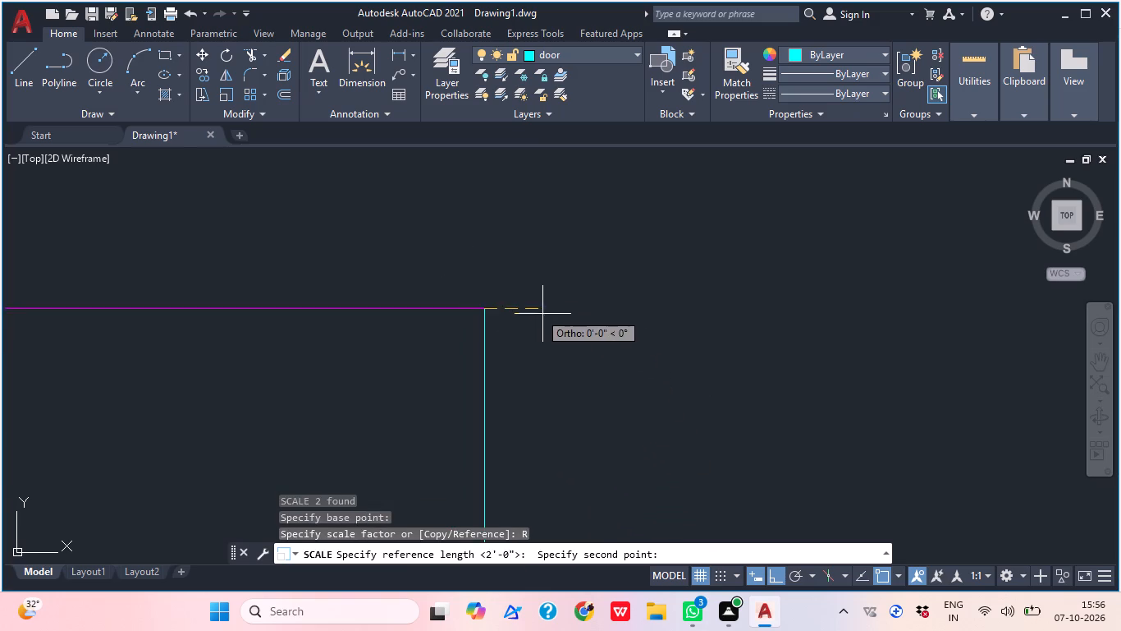
pyautogui.scroll(-3, 548, 319)
pyautogui.scroll(1, 548, 319)
pyautogui.scroll(-1, 548, 319)
pyautogui.moveTo(580, 335); pyautogui.dragTo(252, 303, button='middle')
pyautogui.scroll(-2, 317, 288)
pyautogui.scroll(2, 340, 288)
pyautogui.scroll(-4, 350, 284)
pyautogui.scroll(2, 373, 309)
pyautogui.scroll(-3, 374, 309)
pyautogui.scroll(1, 383, 306)
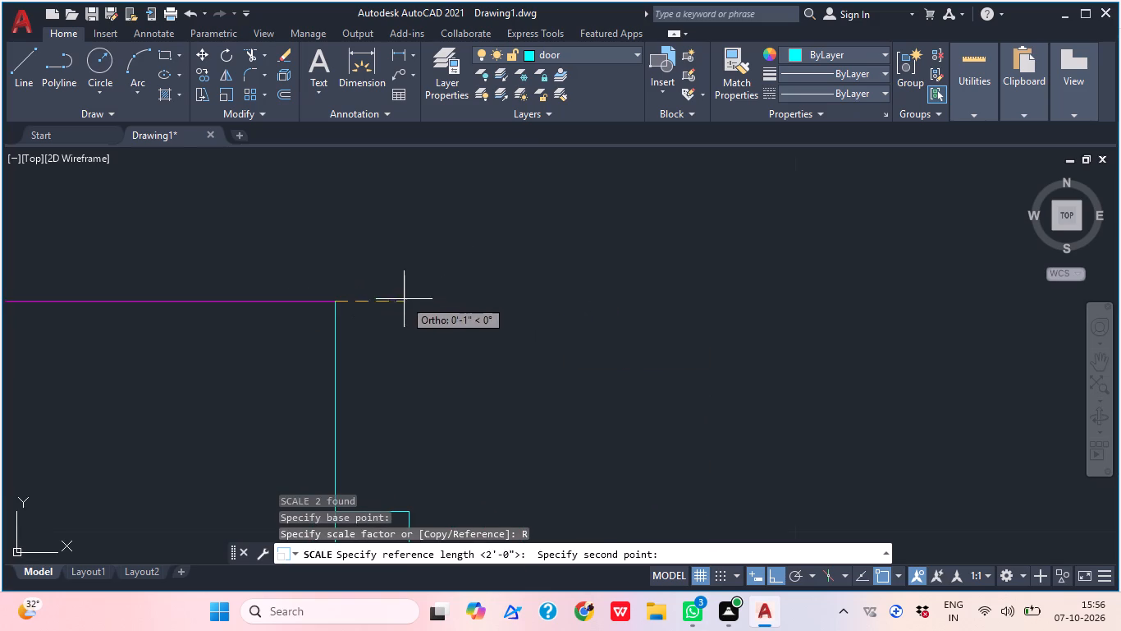
pyautogui.scroll(-2, 405, 299)
pyautogui.scroll(1, 412, 306)
pyautogui.scroll(-3, 418, 307)
pyautogui.scroll(1, 451, 305)
pyautogui.click(688, 306)
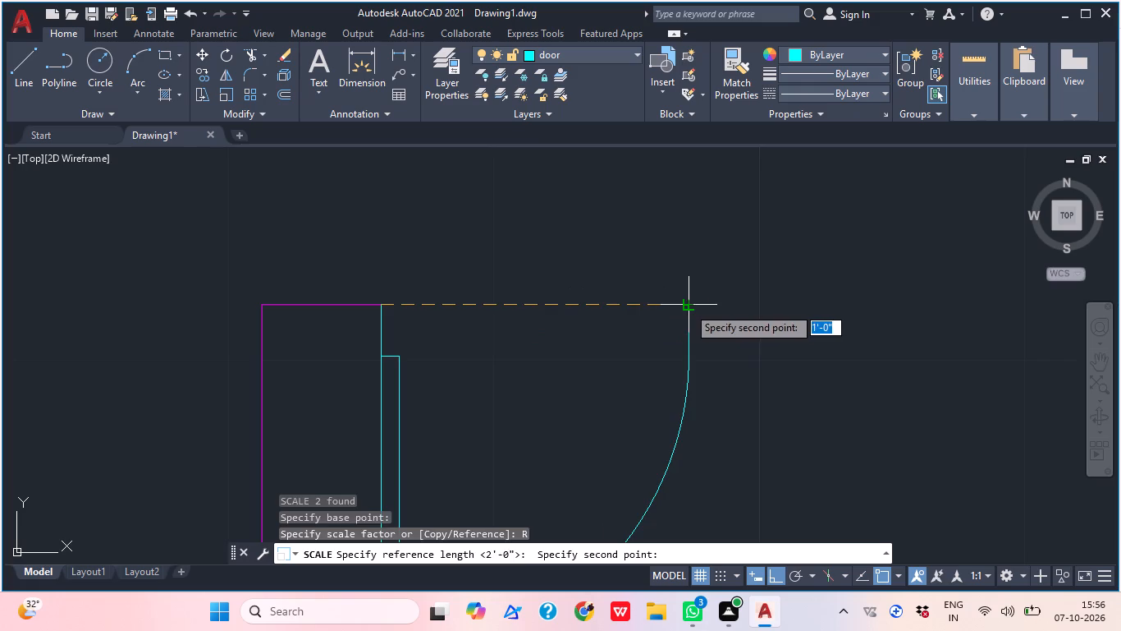
pyautogui.scroll(-4, 537, 290)
pyautogui.scroll(1, 528, 279)
pyautogui.scroll(-1, 526, 276)
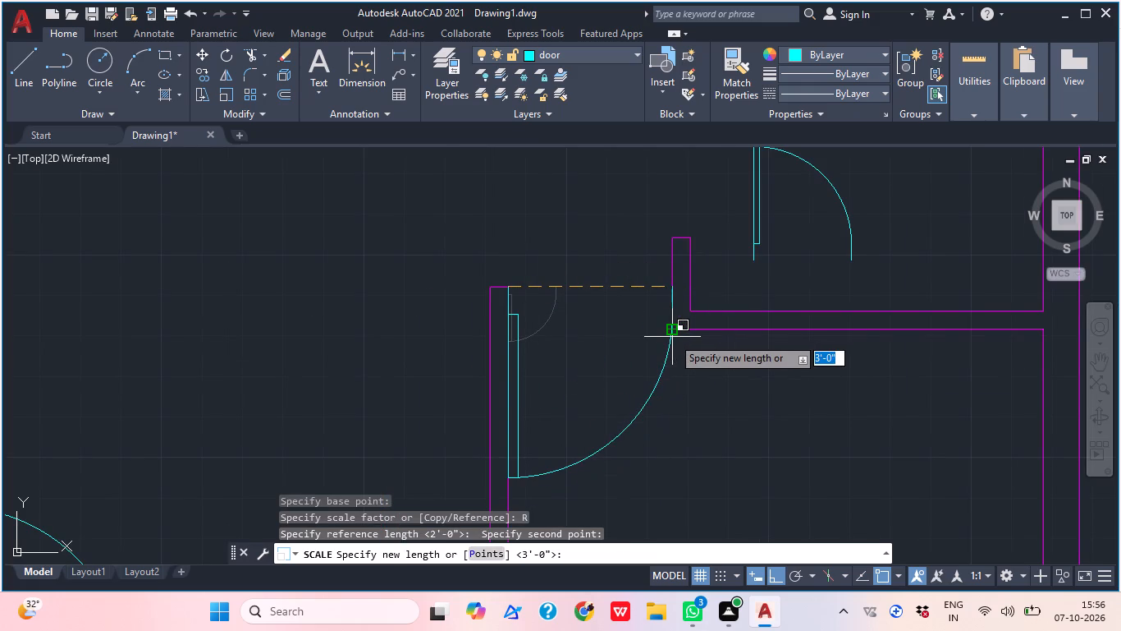
pyautogui.click(674, 284)
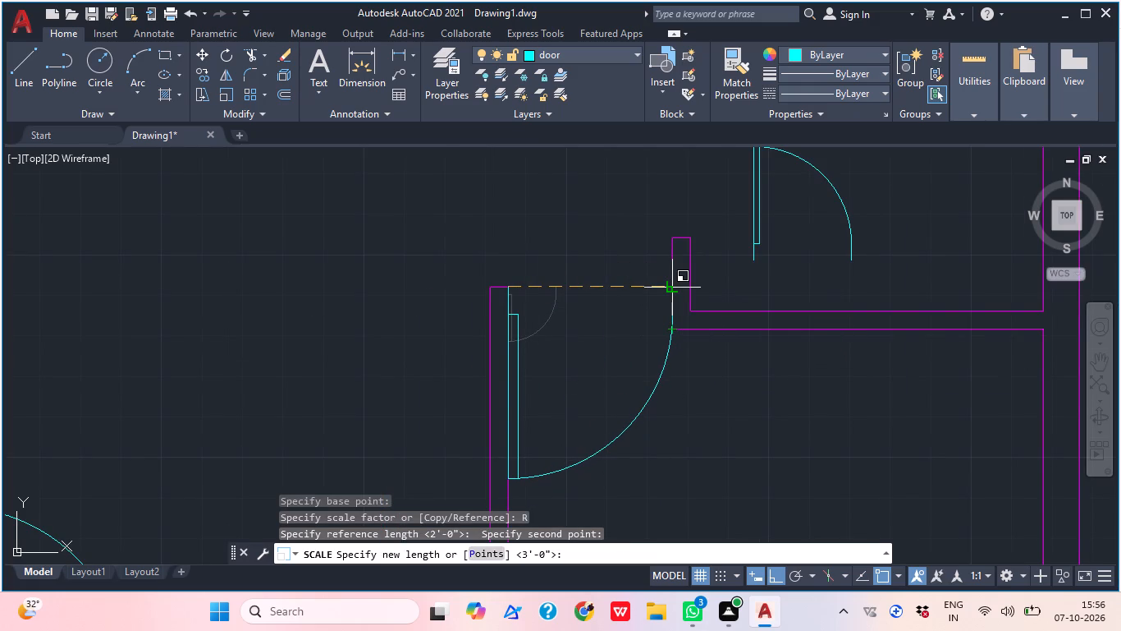
pyautogui.press('Escape')
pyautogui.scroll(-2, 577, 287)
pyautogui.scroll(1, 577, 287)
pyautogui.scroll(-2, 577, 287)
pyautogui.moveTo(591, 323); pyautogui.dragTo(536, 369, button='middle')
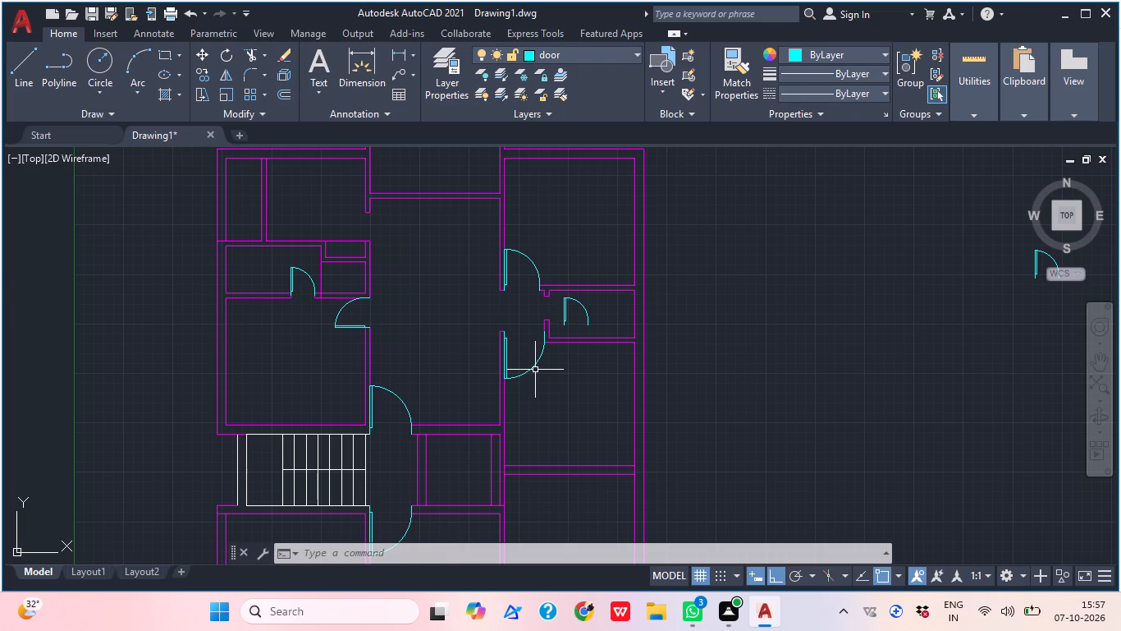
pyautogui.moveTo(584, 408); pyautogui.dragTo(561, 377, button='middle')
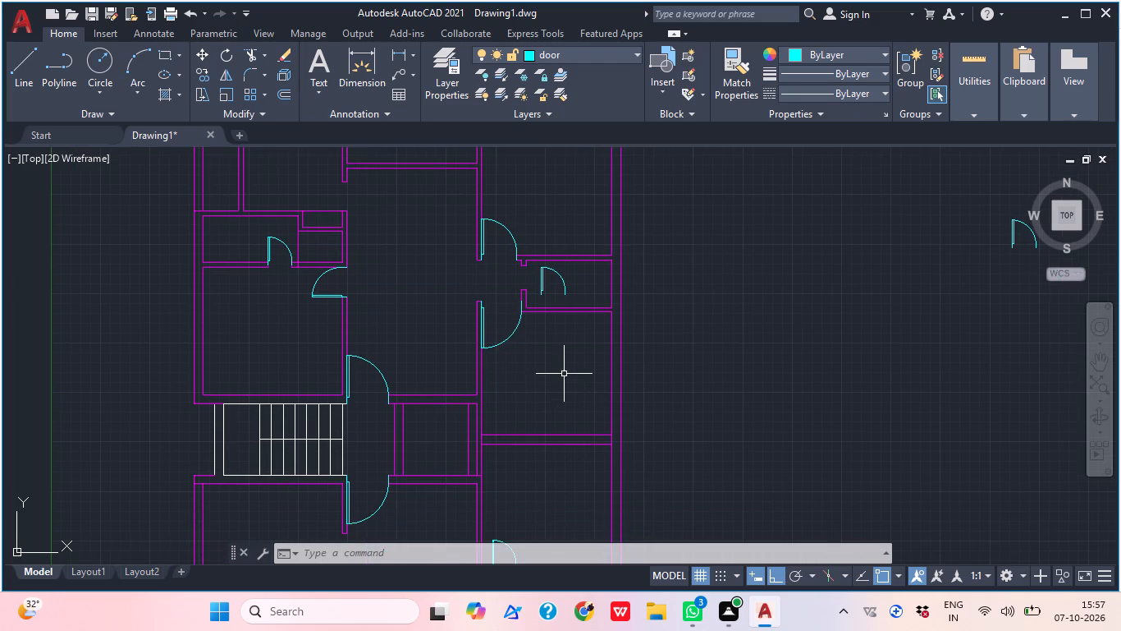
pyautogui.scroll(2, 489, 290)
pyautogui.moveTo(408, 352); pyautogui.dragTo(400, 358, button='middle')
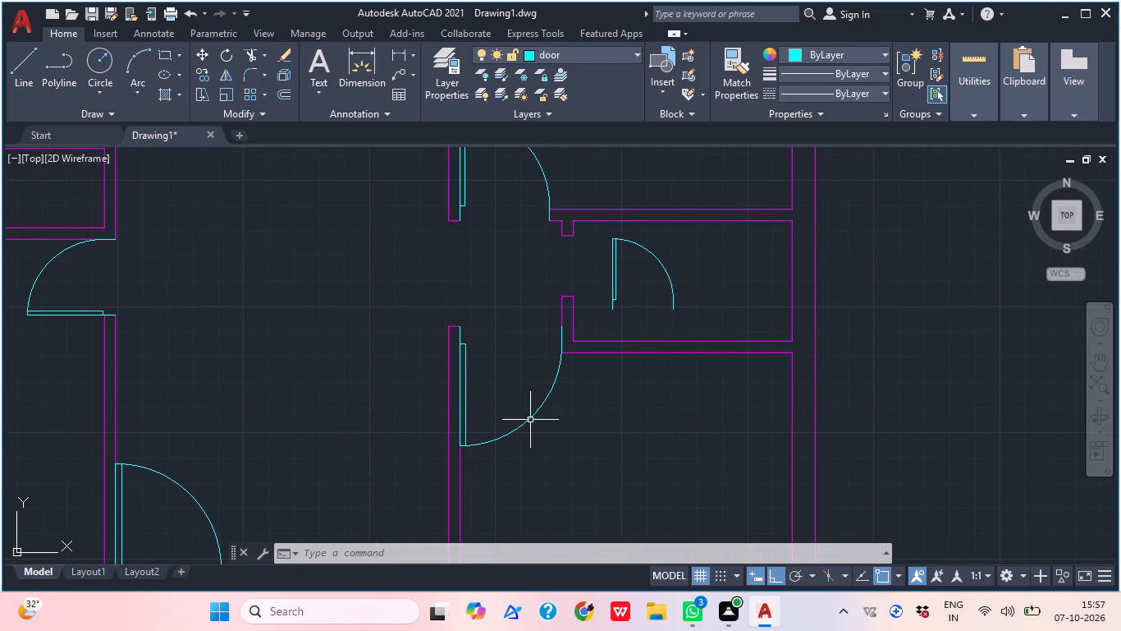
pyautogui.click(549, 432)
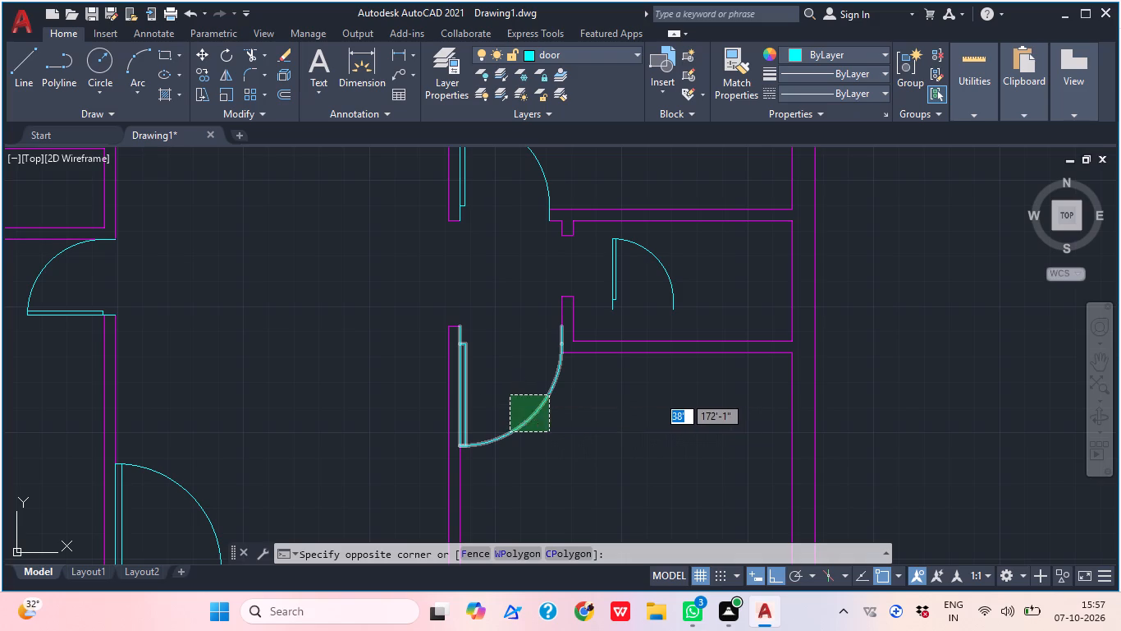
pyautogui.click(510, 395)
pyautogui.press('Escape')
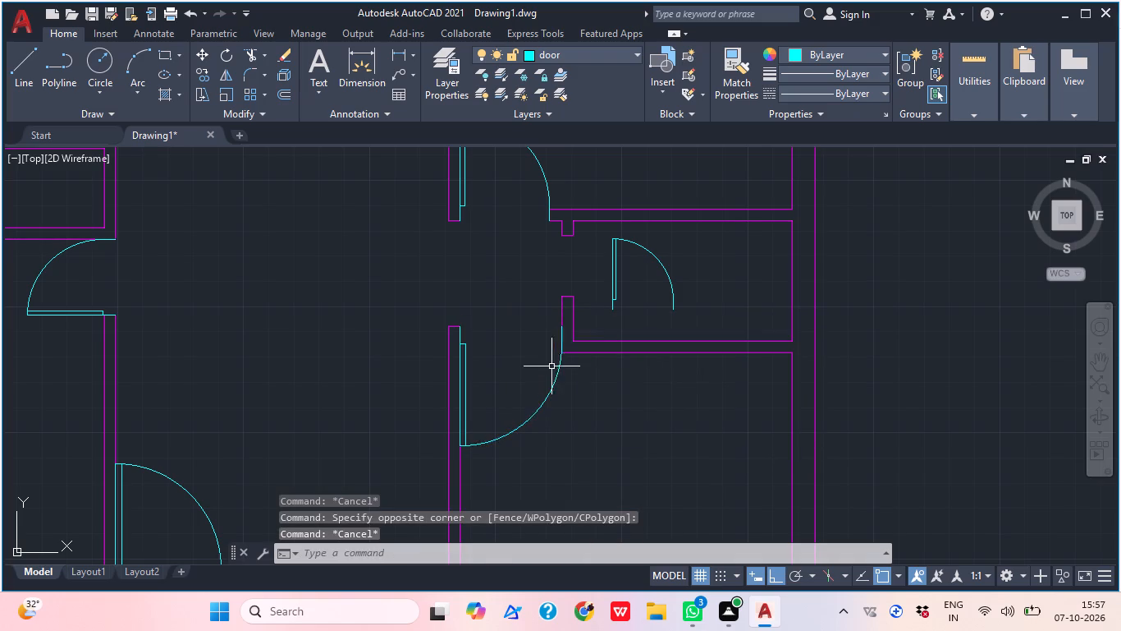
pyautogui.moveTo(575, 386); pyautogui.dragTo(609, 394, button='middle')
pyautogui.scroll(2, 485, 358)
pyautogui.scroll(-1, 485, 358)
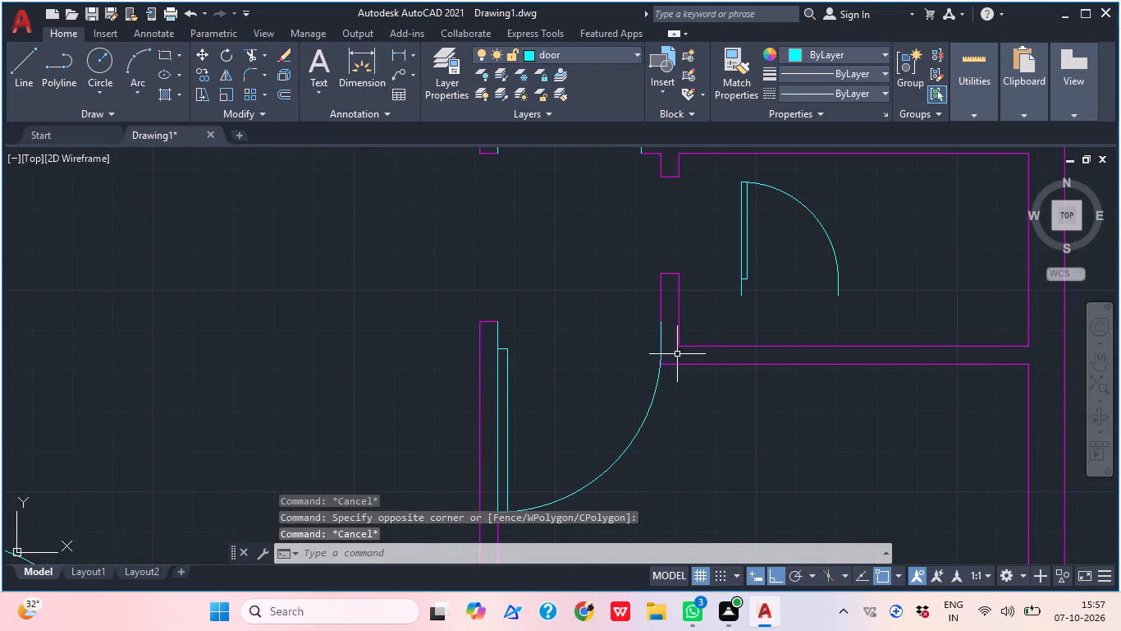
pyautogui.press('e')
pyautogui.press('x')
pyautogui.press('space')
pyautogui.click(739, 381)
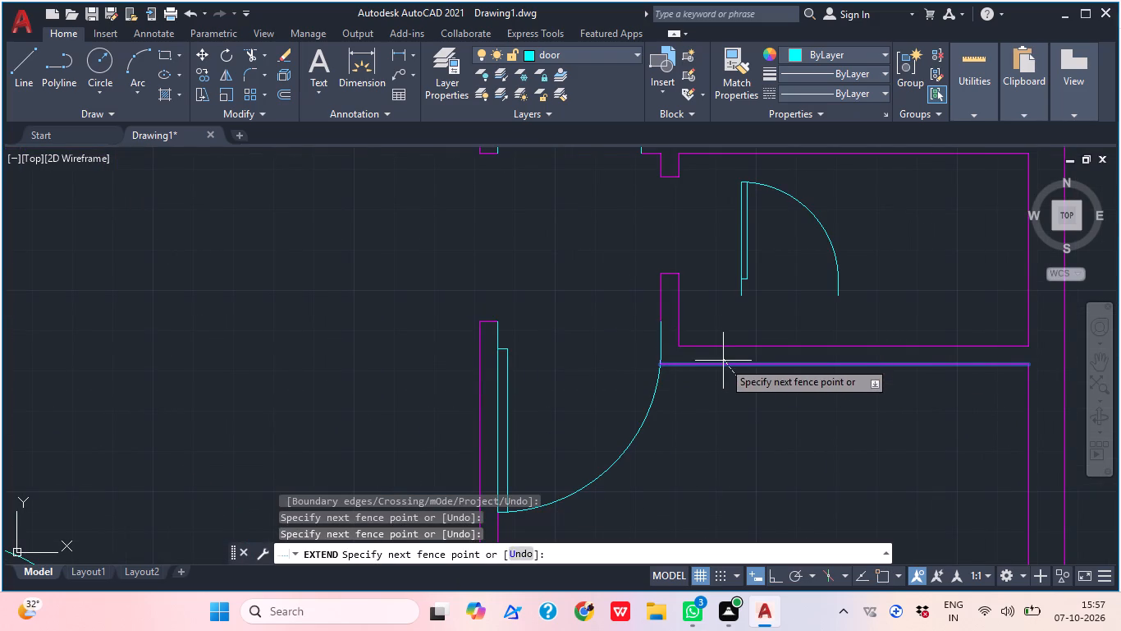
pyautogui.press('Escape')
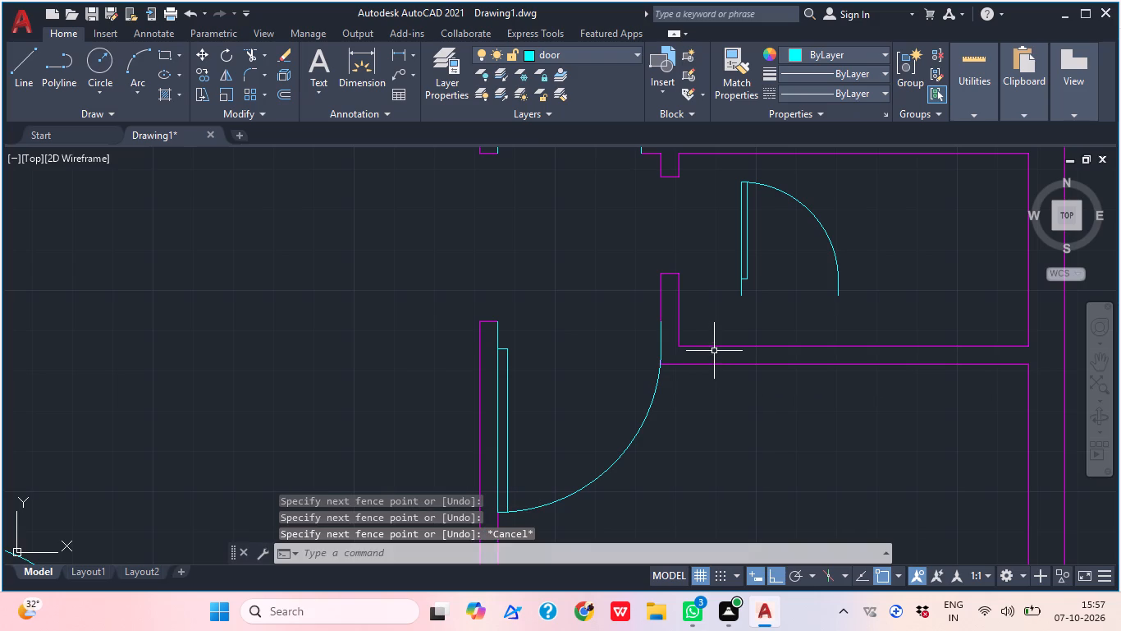
# Extend the inner line of the small bathroom's lower wall across the door opening to the hall wall.
pyautogui.press('e')
pyautogui.press('x')
pyautogui.press('space')
pyautogui.click(709, 345)
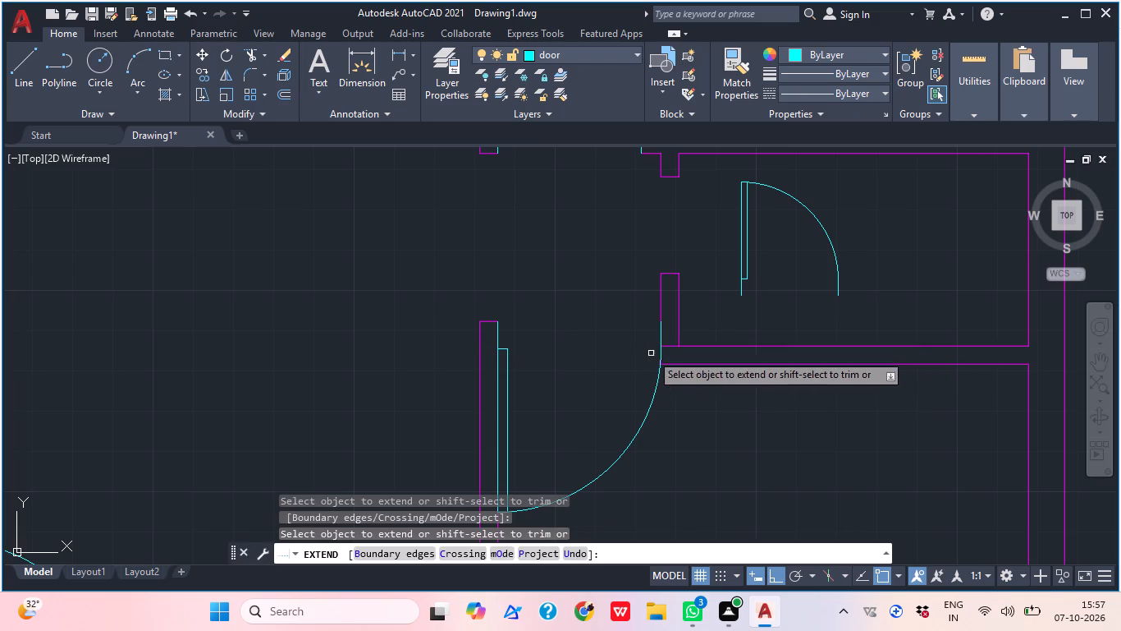
pyautogui.click(716, 350)
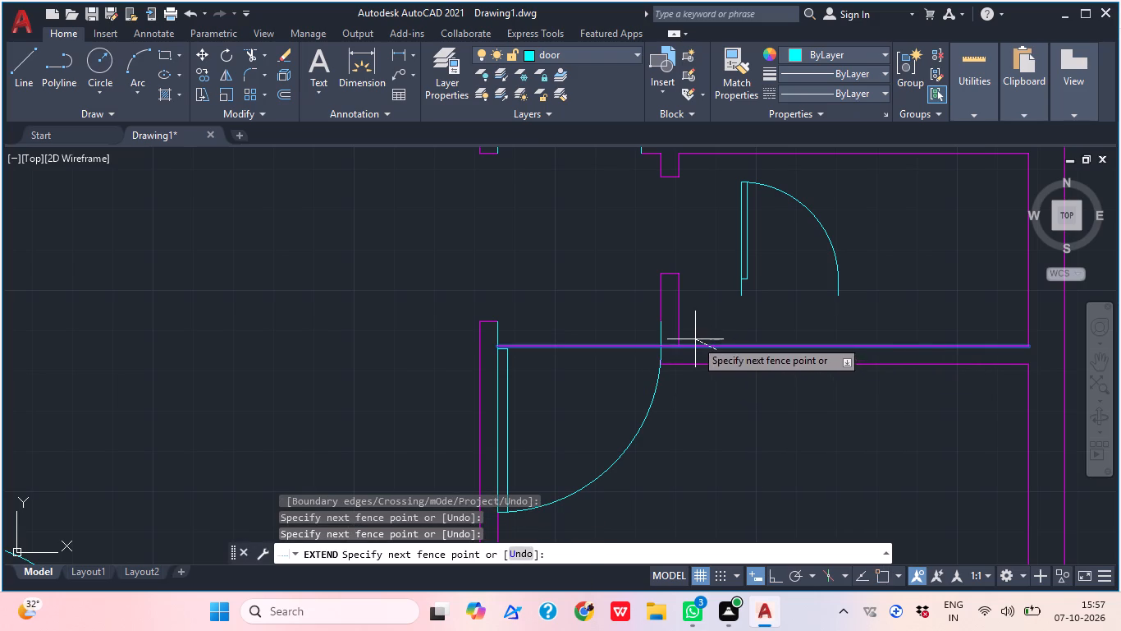
pyautogui.click(695, 339)
pyautogui.press('Escape')
# Move the door below the small bathroom, from the hall wall end's midpoint to where the extended line meets the hall wall.
pyautogui.click(505, 421)
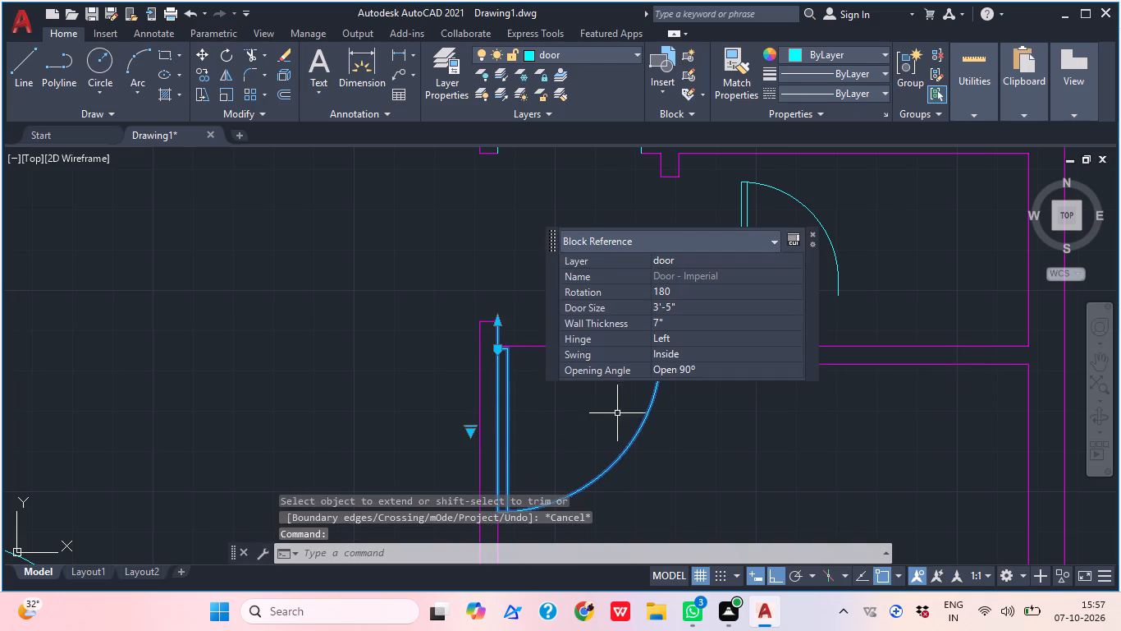
pyautogui.press('m')
pyautogui.press('space')
pyautogui.click(491, 325)
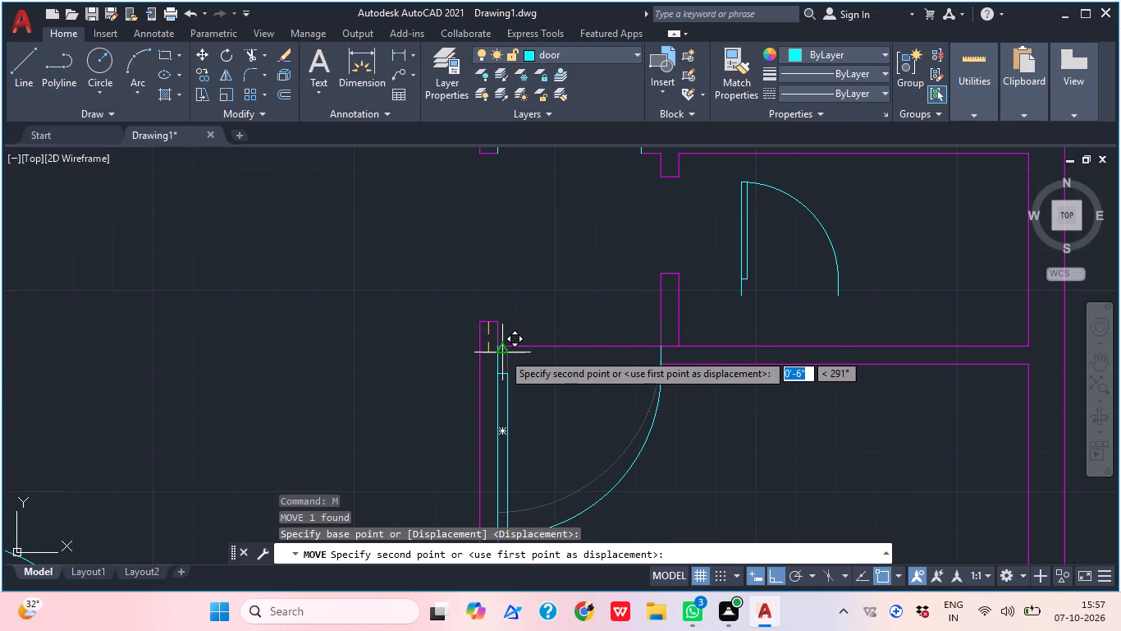
pyautogui.scroll(6, 499, 352)
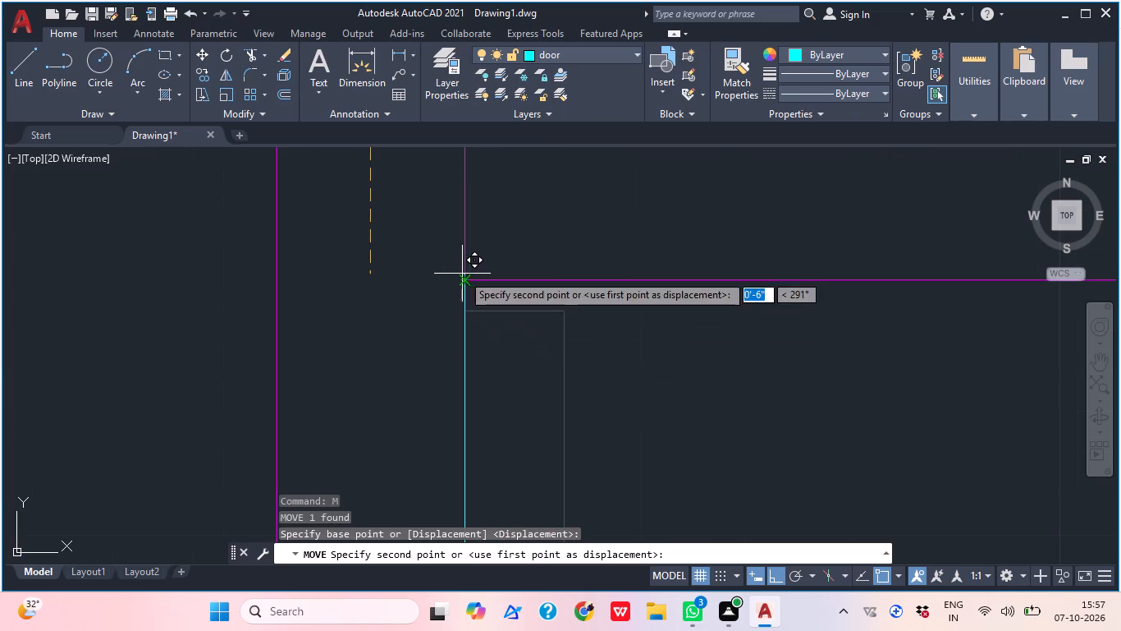
pyautogui.click(469, 284)
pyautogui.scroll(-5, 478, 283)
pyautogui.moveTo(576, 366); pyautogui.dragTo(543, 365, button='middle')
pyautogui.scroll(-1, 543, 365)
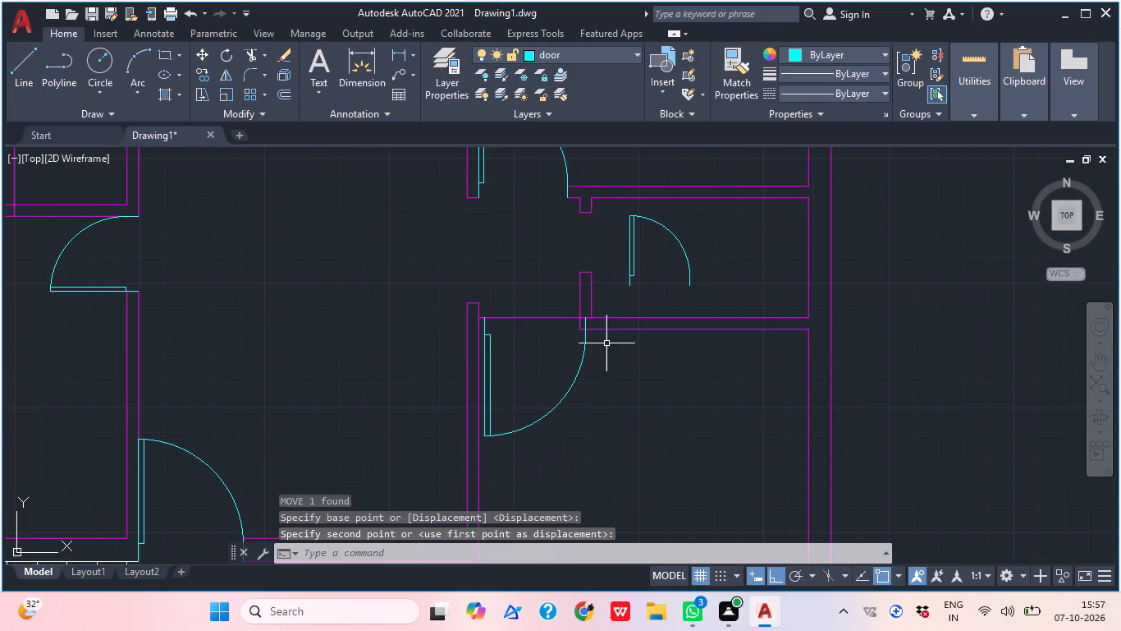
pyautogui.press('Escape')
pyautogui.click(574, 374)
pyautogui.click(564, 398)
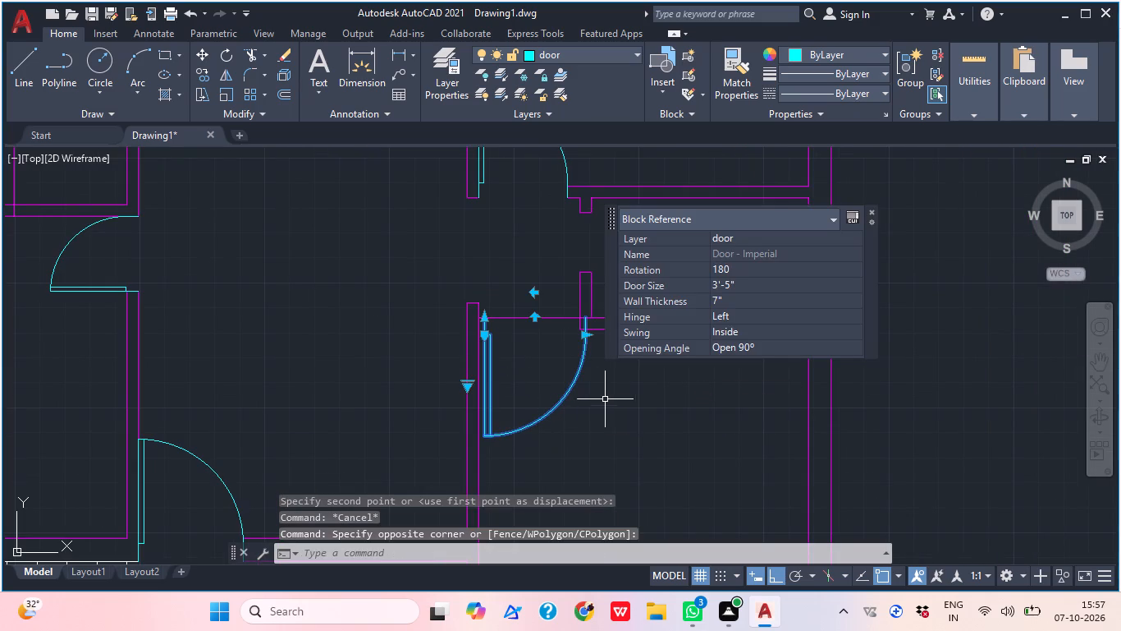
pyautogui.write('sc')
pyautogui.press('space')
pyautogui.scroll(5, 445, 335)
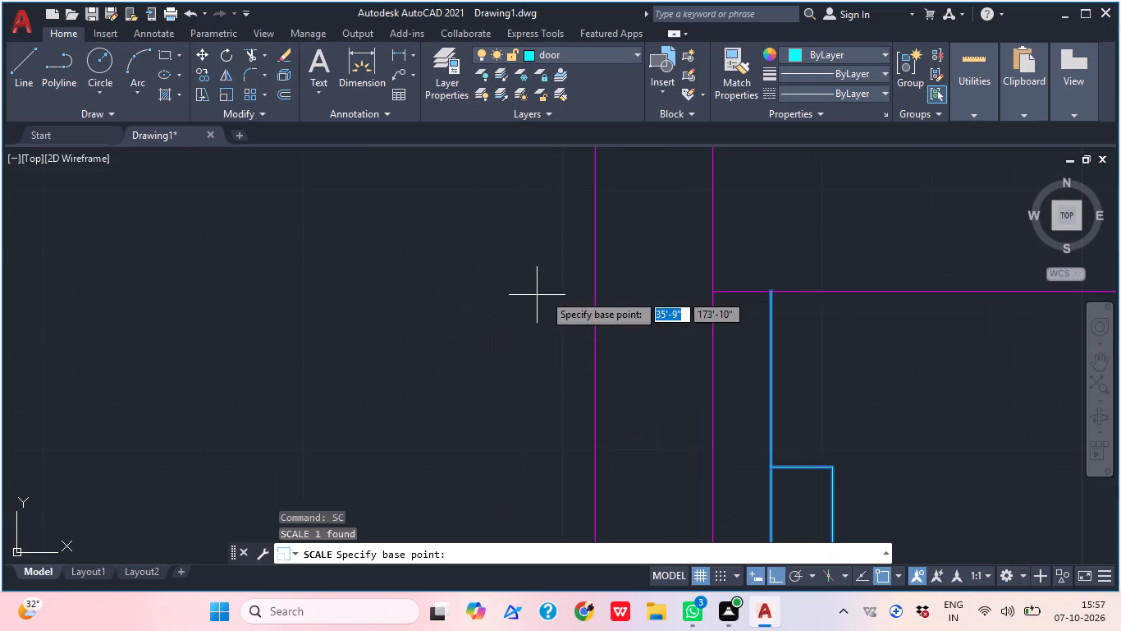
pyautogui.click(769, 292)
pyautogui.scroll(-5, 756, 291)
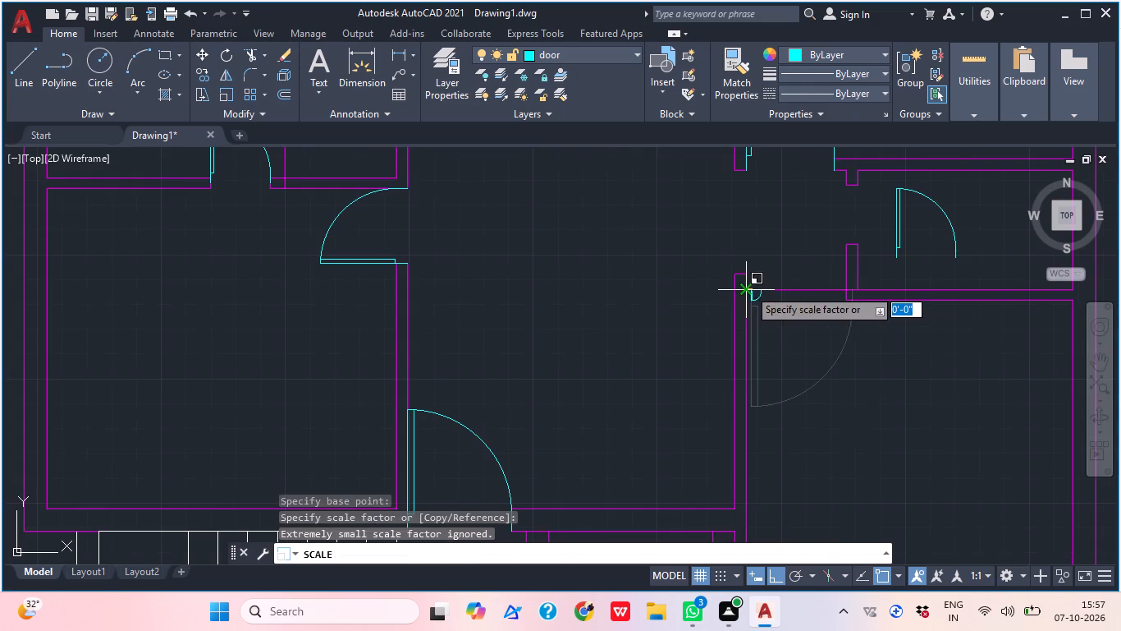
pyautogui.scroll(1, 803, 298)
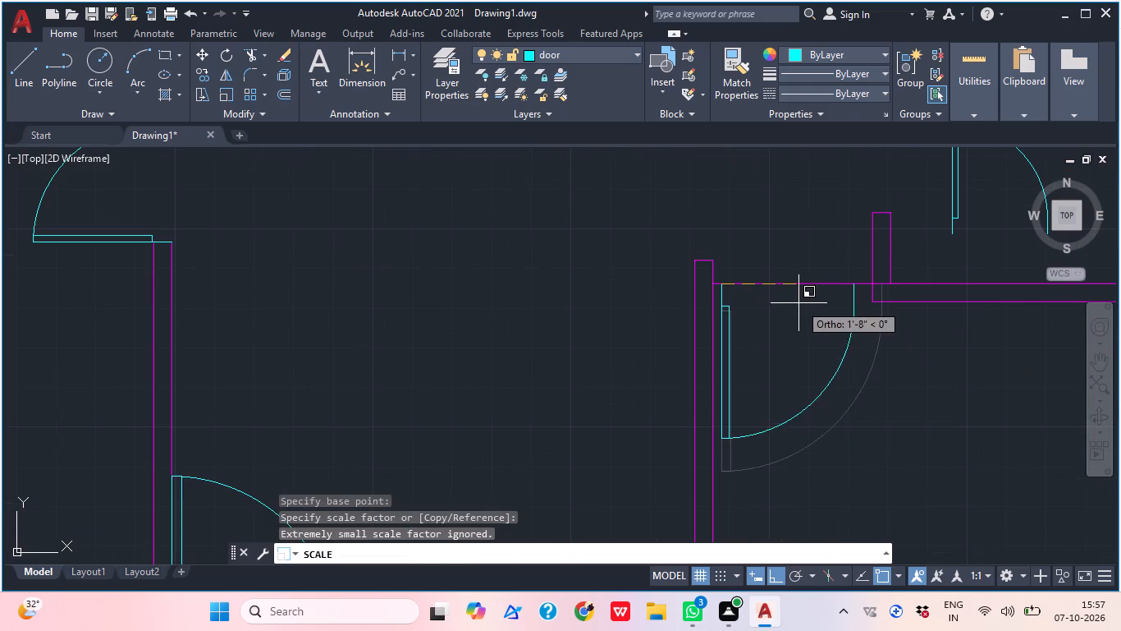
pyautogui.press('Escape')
# Move the same door by its hinge corner along the extended line onto the inner face of the hall wall.
pyautogui.click(853, 436)
pyautogui.click(816, 417)
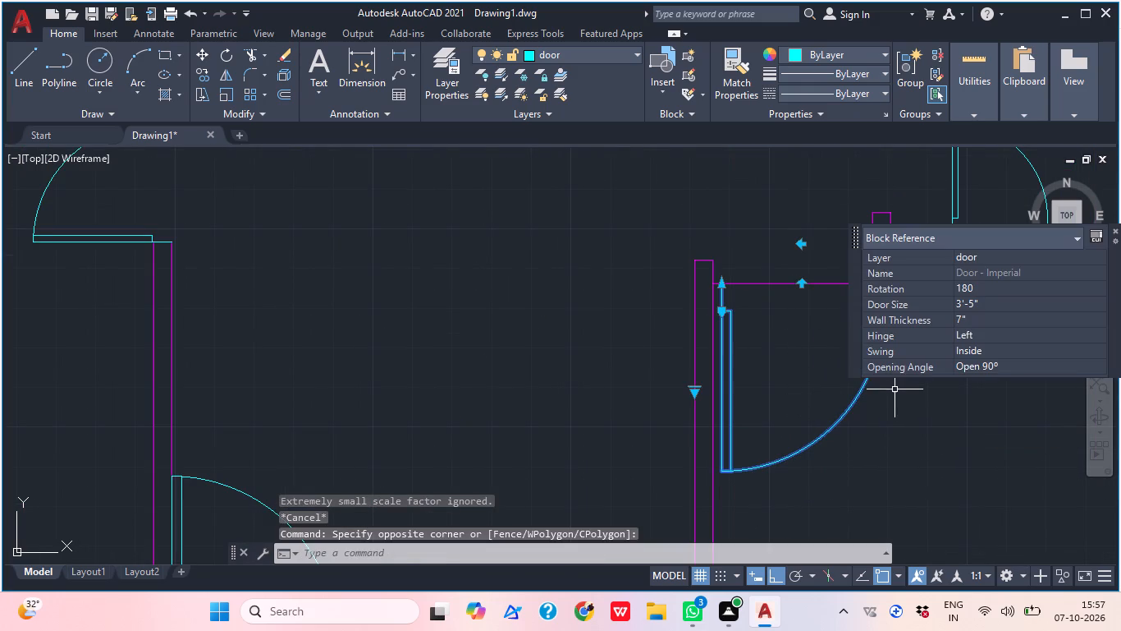
pyautogui.press('m')
pyautogui.press('space')
pyautogui.scroll(2, 694, 276)
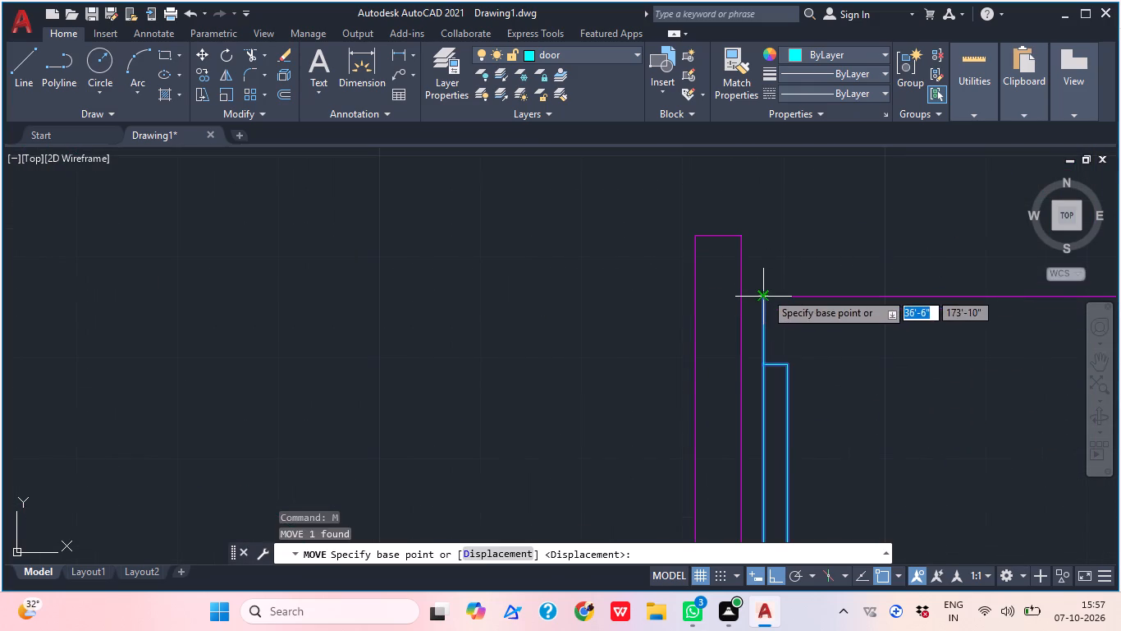
pyautogui.click(765, 292)
pyautogui.click(740, 296)
# Trim the extended wall line out of the door opening below the small bathroom.
pyautogui.scroll(-2, 738, 283)
pyautogui.scroll(2, 738, 283)
pyautogui.scroll(-2, 738, 283)
pyautogui.moveTo(771, 343); pyautogui.dragTo(745, 344, button='middle')
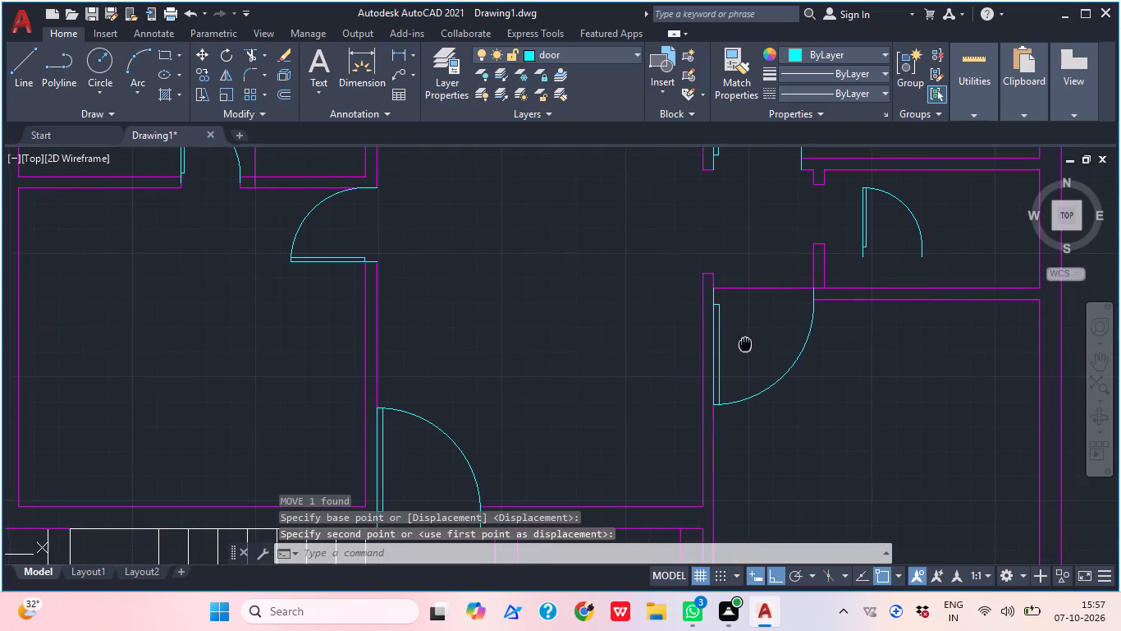
pyautogui.moveTo(745, 344); pyautogui.dragTo(743, 344, button='middle')
pyautogui.press('Escape')
pyautogui.write('tr')
pyautogui.press('space')
pyautogui.click(768, 300)
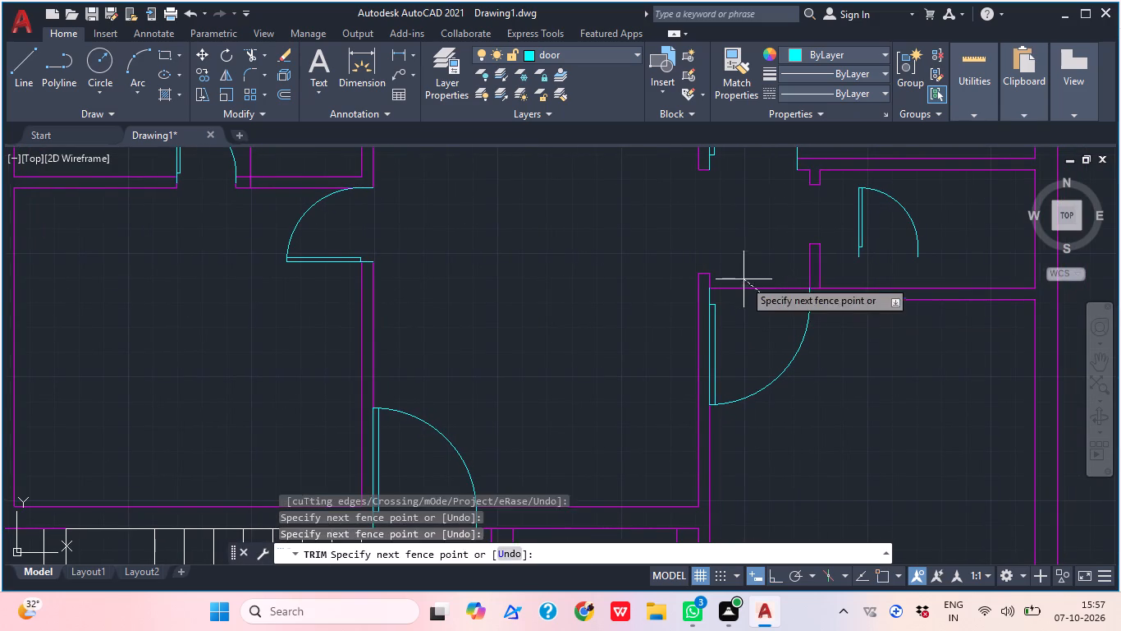
pyautogui.click(744, 279)
pyautogui.press('Escape')
# Rotate the small bathroom's door a quarter turn clockwise about its hinge end.
pyautogui.moveTo(724, 370); pyautogui.dragTo(690, 390, button='middle')
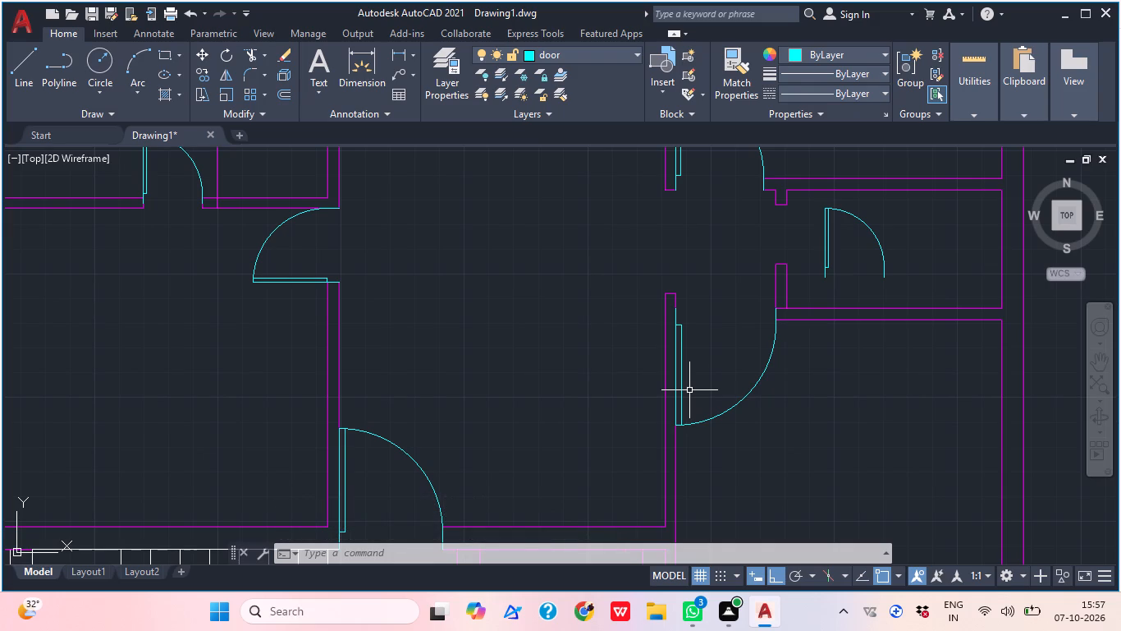
pyautogui.scroll(-1, 851, 397)
pyautogui.moveTo(797, 406); pyautogui.dragTo(711, 399, button='middle')
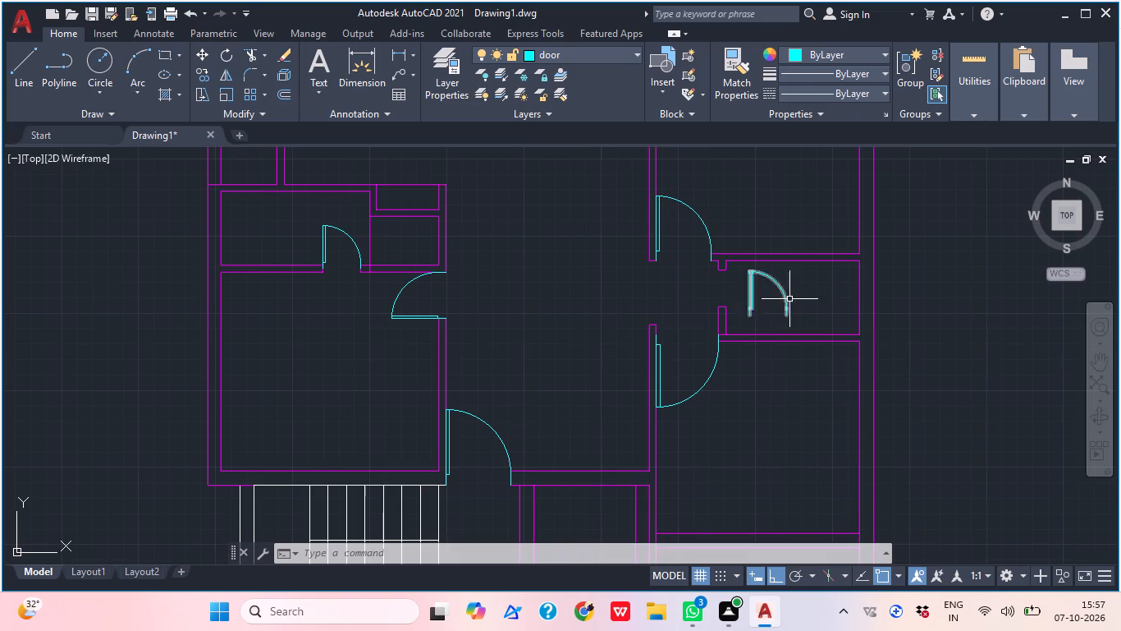
pyautogui.moveTo(794, 302); pyautogui.dragTo(771, 333, button='middle')
pyautogui.click(759, 342)
pyautogui.click(714, 337)
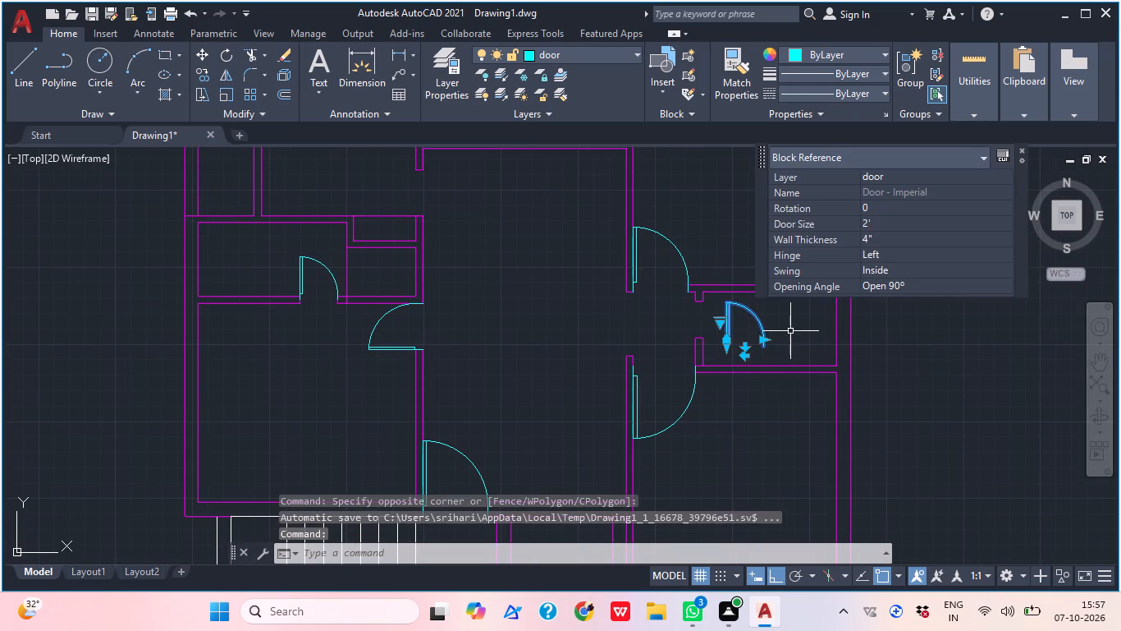
pyautogui.press('r')
pyautogui.press('o')
pyautogui.press('space')
pyautogui.click(722, 350)
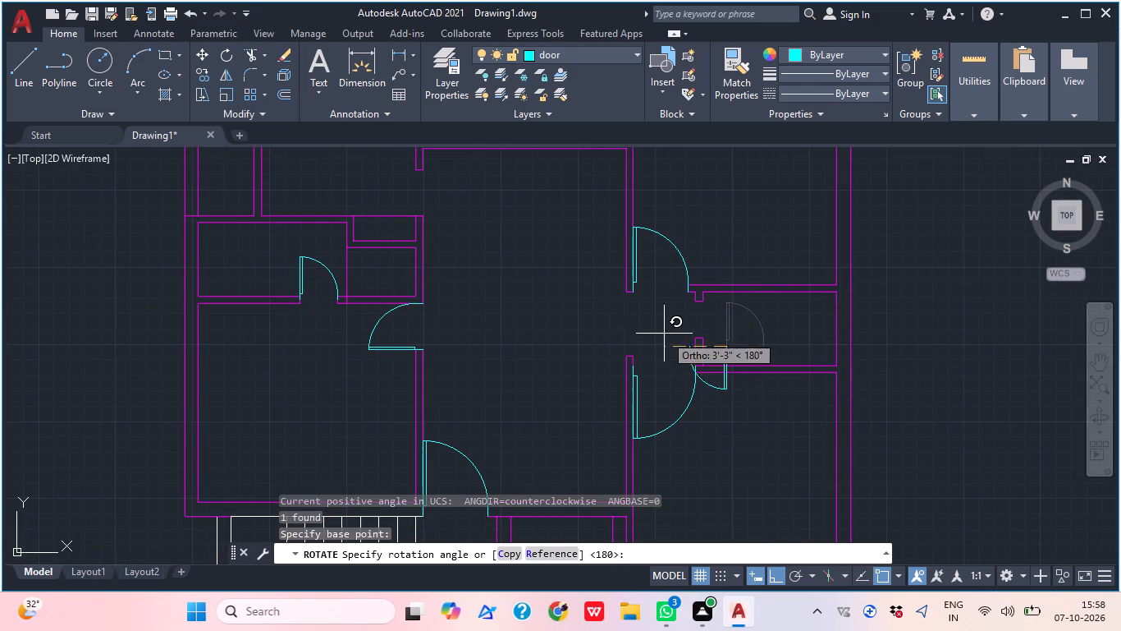
pyautogui.click(784, 423)
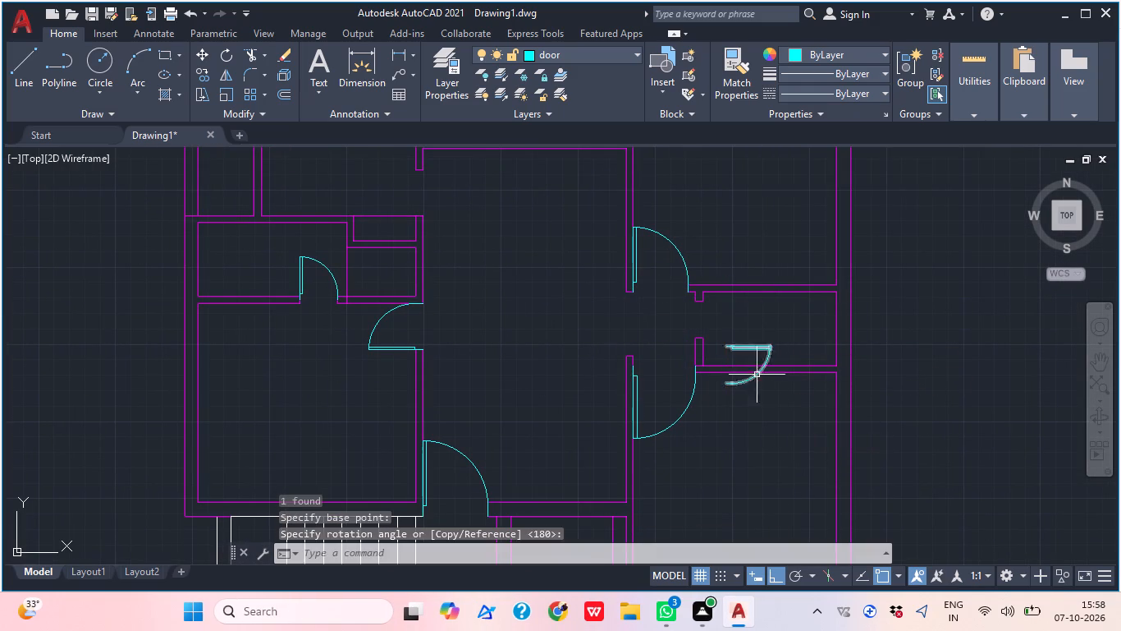
# Move the small bathroom's door by its hinge end onto the hall-side corner of the upper wall stub at its opening.
pyautogui.click(746, 356)
pyautogui.click(723, 339)
pyautogui.write('m')
pyautogui.press('space')
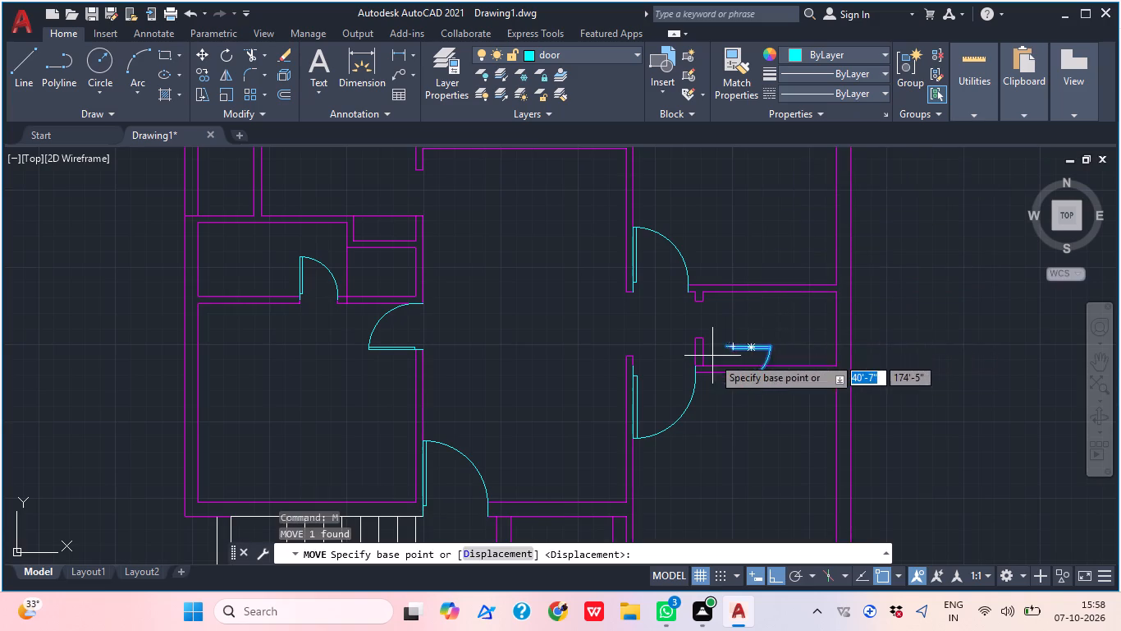
pyautogui.scroll(5, 712, 357)
pyautogui.click(769, 322)
pyautogui.scroll(-3, 769, 320)
pyautogui.moveTo(766, 323); pyautogui.dragTo(747, 382, button='middle')
pyautogui.scroll(1, 747, 382)
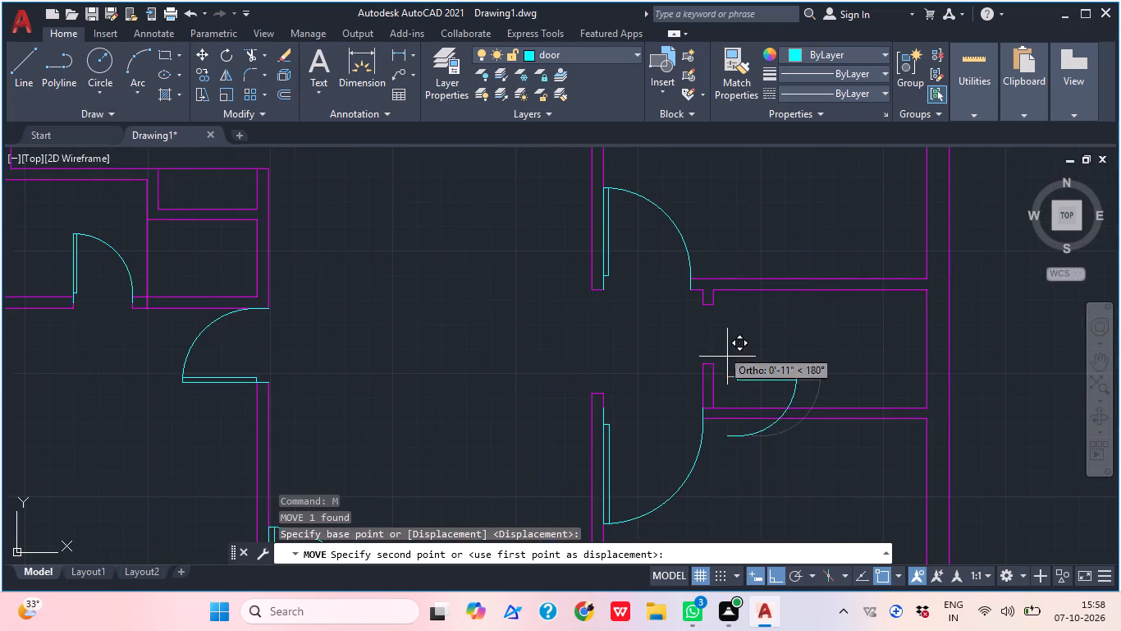
pyautogui.scroll(4, 702, 326)
pyautogui.click(699, 268)
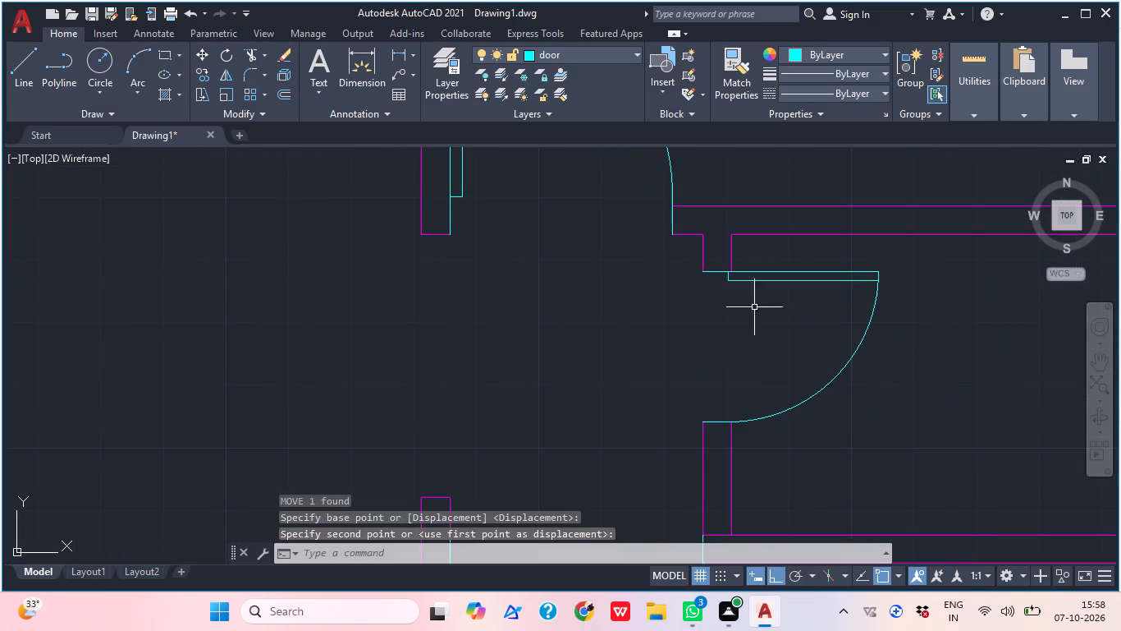
# Review the doors fitted in the upper unit and the loose doors and openings in the lower unit.
pyautogui.scroll(-1, 739, 359)
pyautogui.moveTo(730, 354); pyautogui.dragTo(663, 315, button='middle')
pyautogui.scroll(1, 716, 348)
pyautogui.scroll(-3, 663, 315)
pyautogui.moveTo(739, 344); pyautogui.dragTo(699, 378, button='middle')
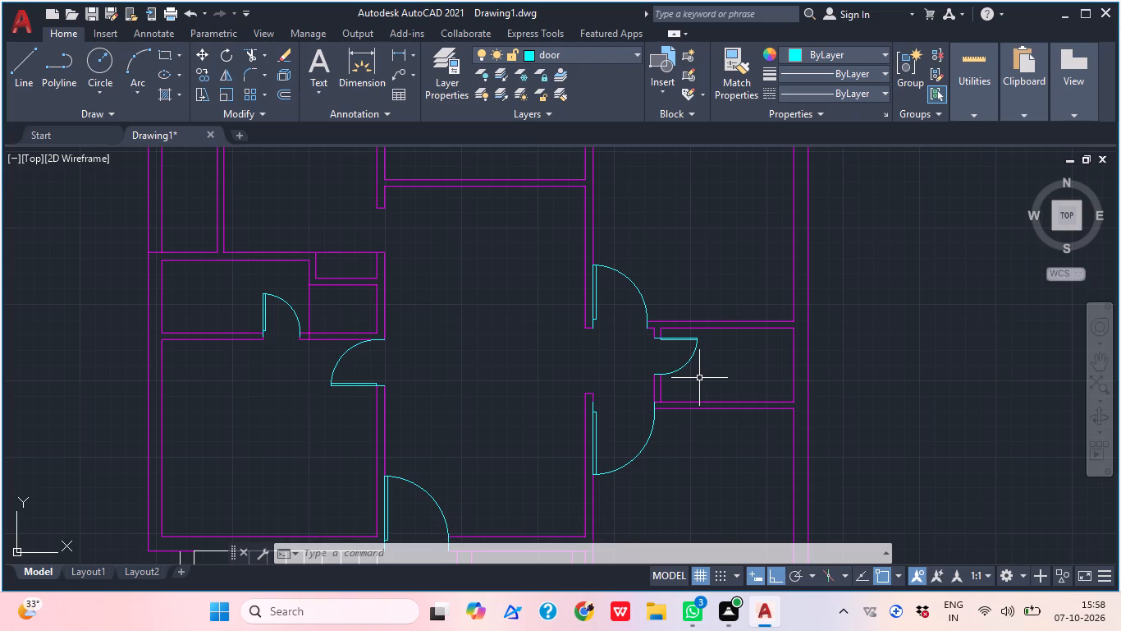
pyautogui.moveTo(679, 368); pyautogui.dragTo(574, 368, button='middle')
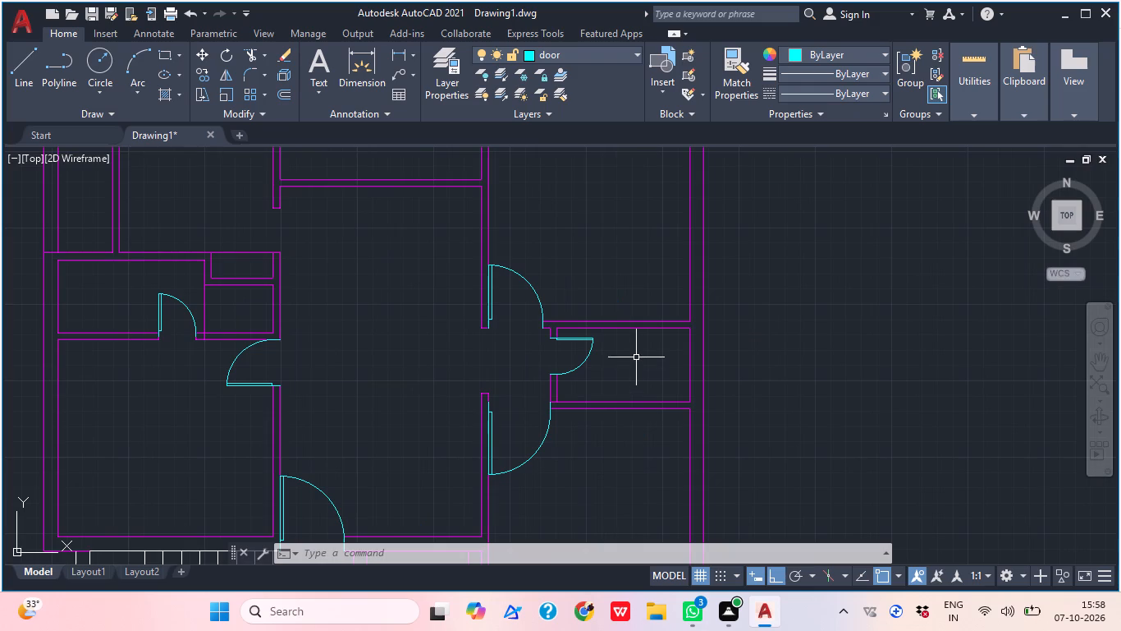
pyautogui.moveTo(612, 360); pyautogui.dragTo(576, 333, button='middle')
pyautogui.scroll(-1, 593, 339)
pyautogui.moveTo(585, 367); pyautogui.dragTo(598, 352, button='middle')
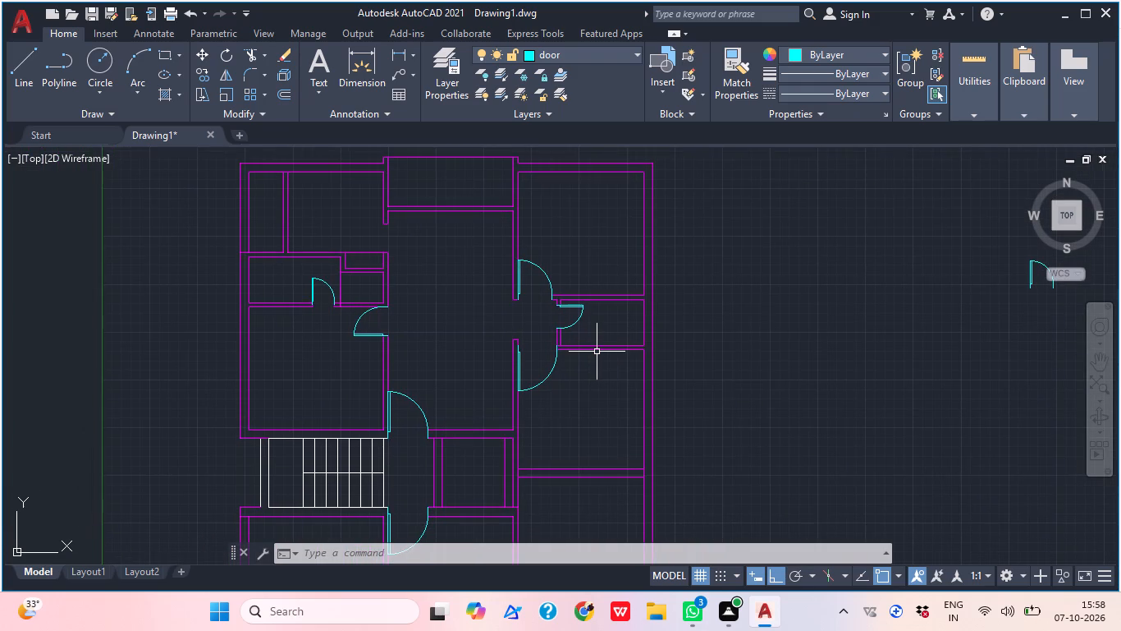
pyautogui.moveTo(500, 360); pyautogui.dragTo(518, 336, button='middle')
pyautogui.moveTo(467, 485); pyautogui.dragTo(466, 386, button='middle')
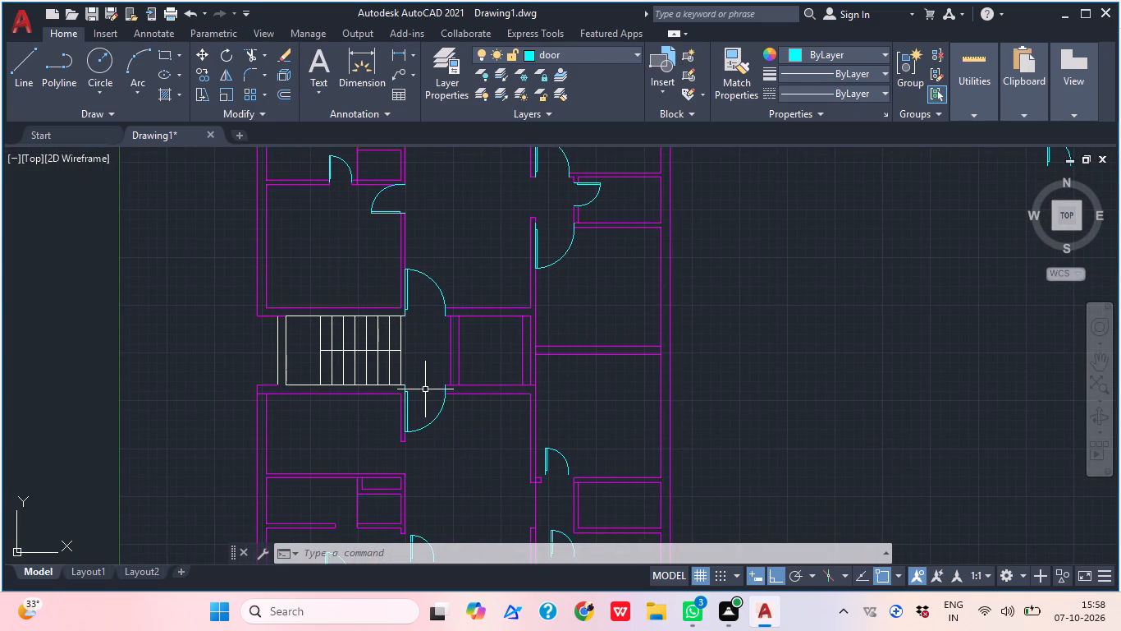
pyautogui.scroll(-5, 424, 387)
pyautogui.moveTo(429, 436); pyautogui.dragTo(421, 394, button='middle')
pyautogui.scroll(2, 384, 378)
pyautogui.scroll(1, 455, 435)
pyautogui.moveTo(454, 435); pyautogui.dragTo(419, 402, button='middle')
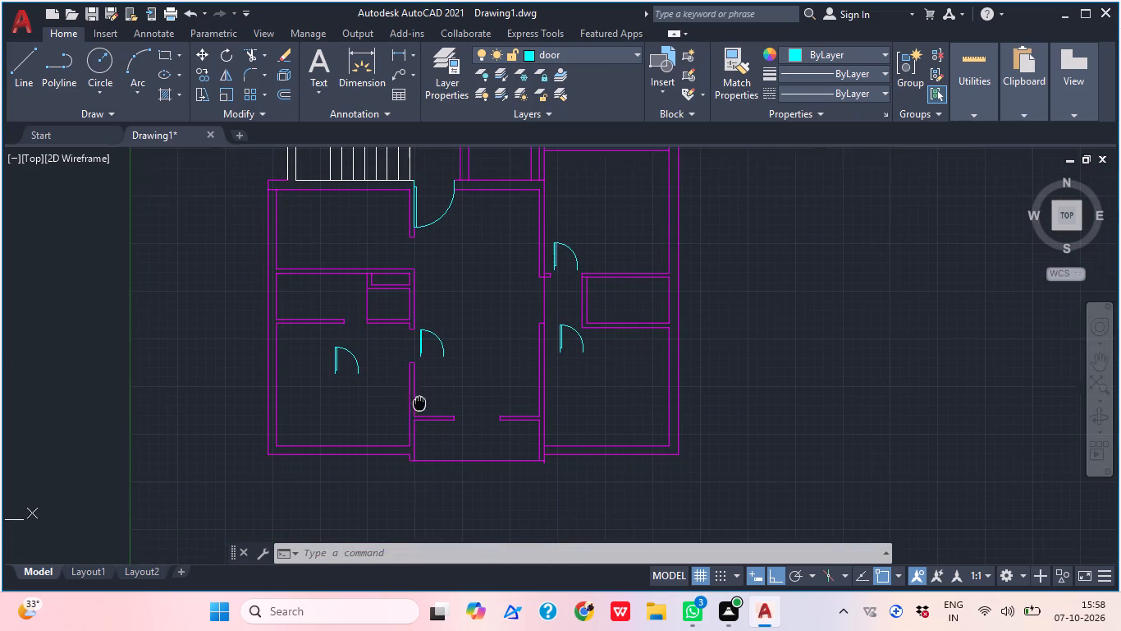
pyautogui.moveTo(419, 402); pyautogui.dragTo(419, 400, button='middle')
pyautogui.moveTo(346, 357); pyautogui.dragTo(375, 397, button='middle')
pyautogui.scroll(1, 363, 408)
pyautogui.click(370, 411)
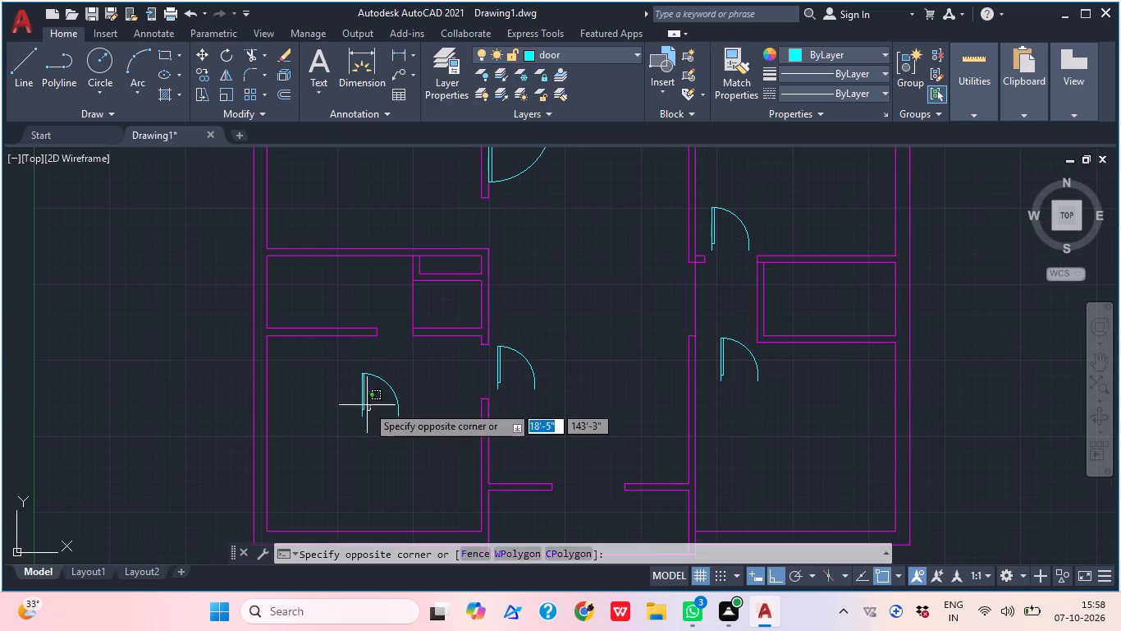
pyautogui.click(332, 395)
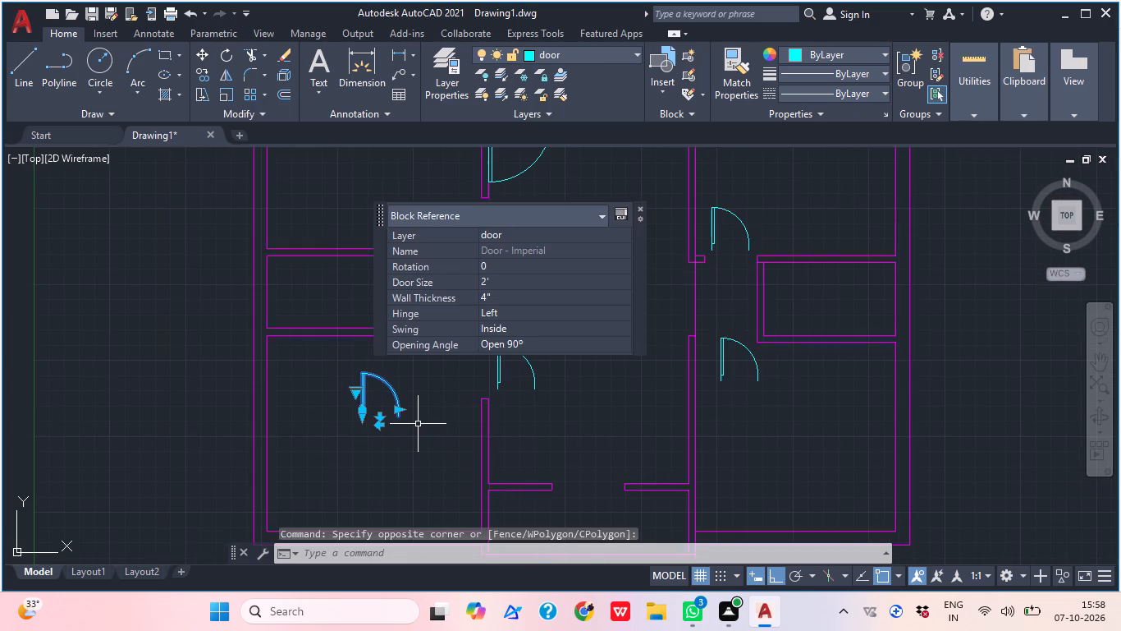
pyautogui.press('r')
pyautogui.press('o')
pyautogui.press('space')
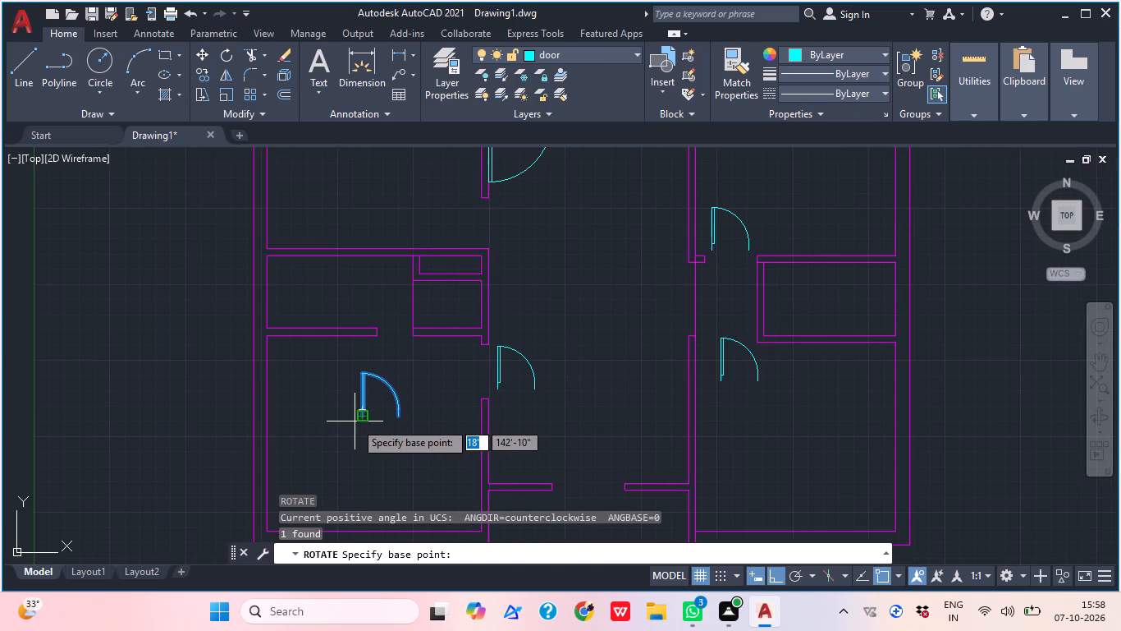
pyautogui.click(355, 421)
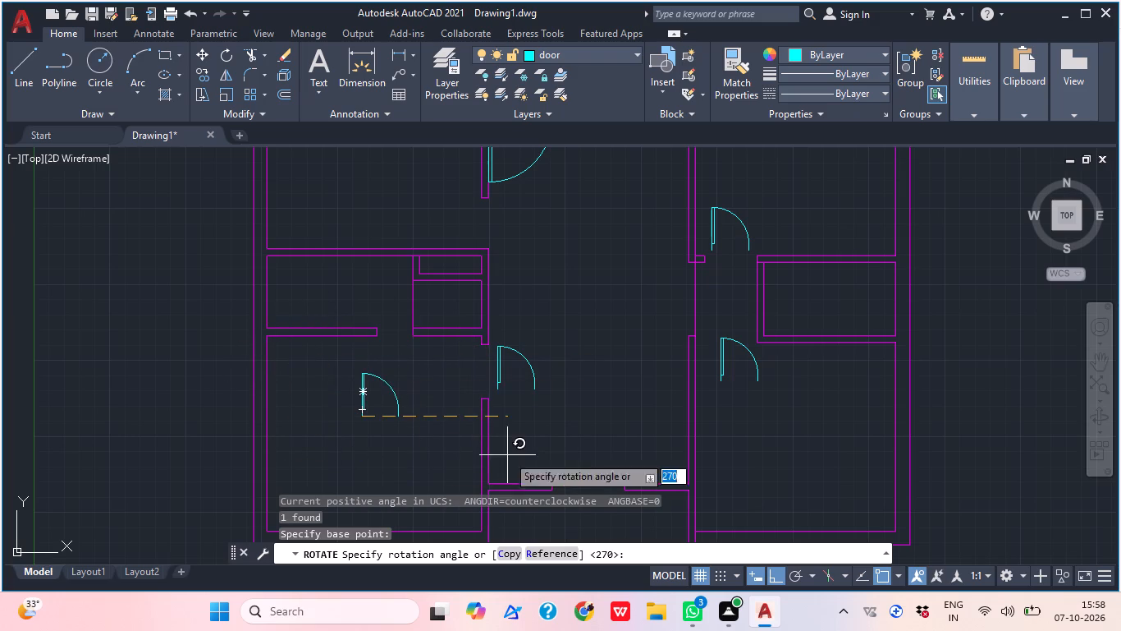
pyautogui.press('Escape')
# Mirror the loose door below the lower unit's left bathroom about a vertical line through its hinge end, erasing the original.
pyautogui.click(432, 416)
pyautogui.moveTo(296, 391); pyautogui.dragTo(332, 396)
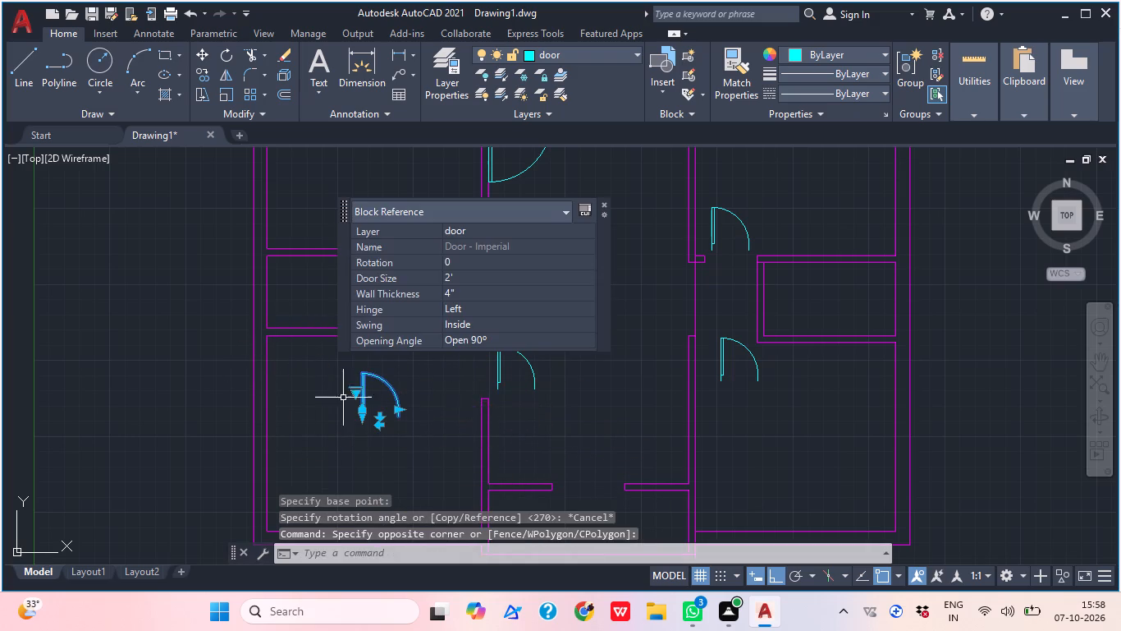
pyautogui.write('mi')
pyautogui.press('space')
pyautogui.click(359, 418)
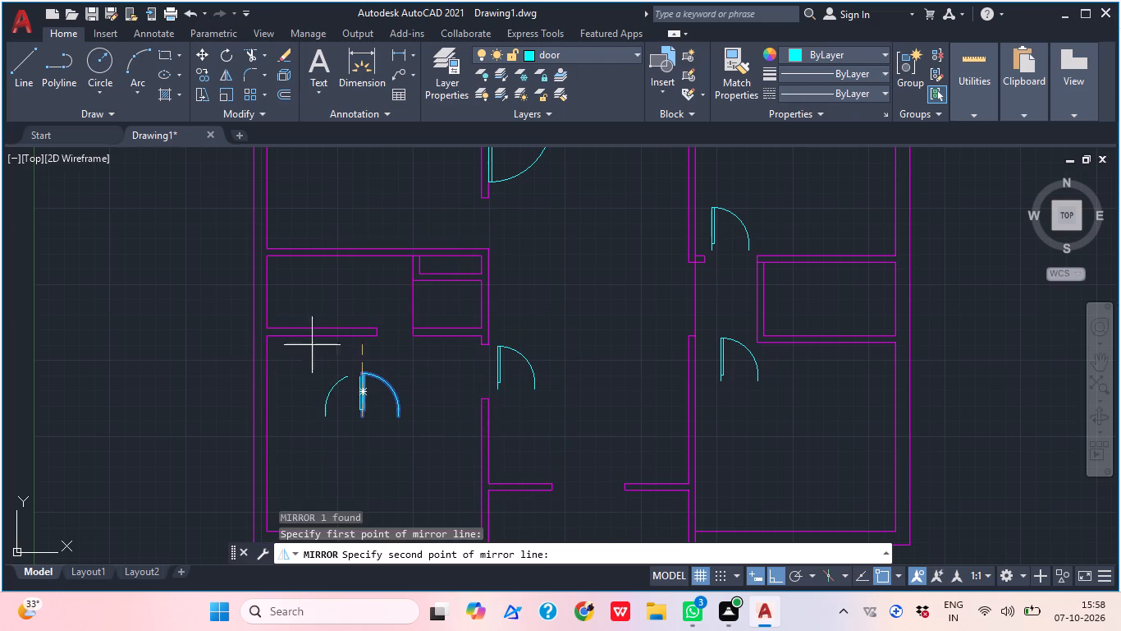
pyautogui.click(325, 288)
pyautogui.moveTo(368, 331); pyautogui.dragTo(325, 288)
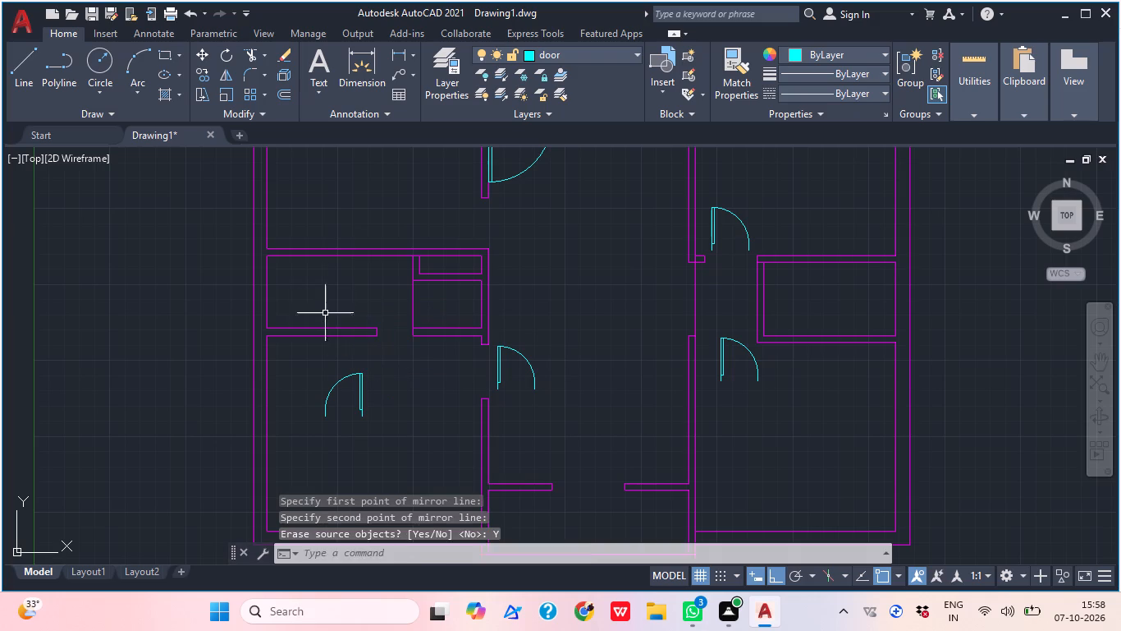
# Move the mirrored door by its hinge end onto the right-hand jamb of the lower unit's left bathroom opening.
pyautogui.click(322, 352)
pyautogui.click(391, 413)
pyautogui.click(365, 418)
pyautogui.click(301, 375)
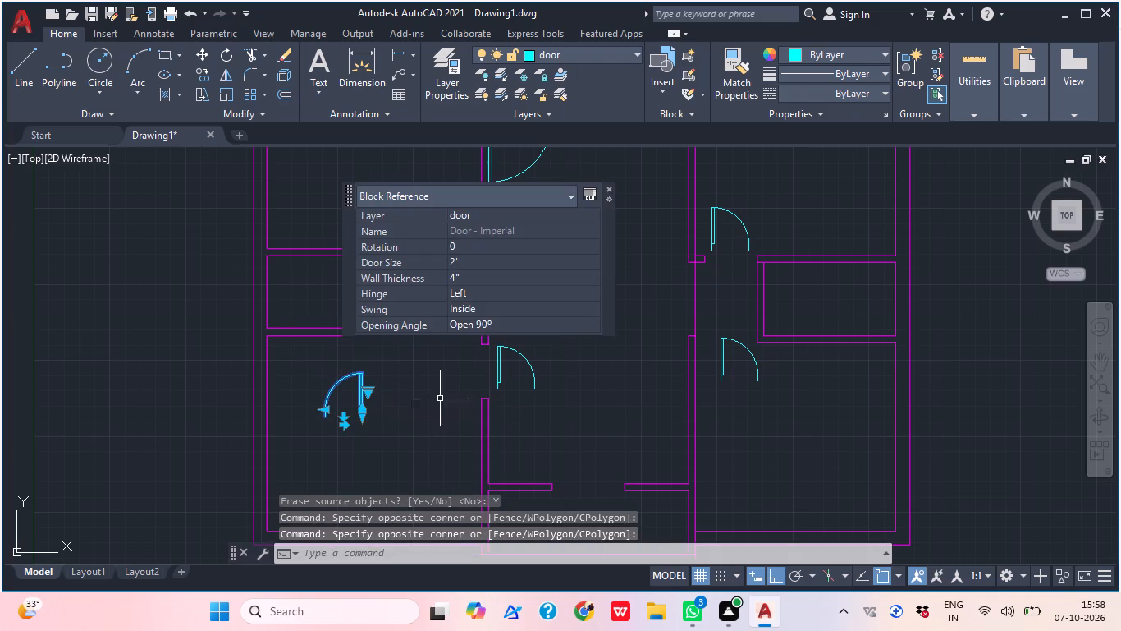
pyautogui.press('m')
pyautogui.press('space')
pyautogui.click(365, 420)
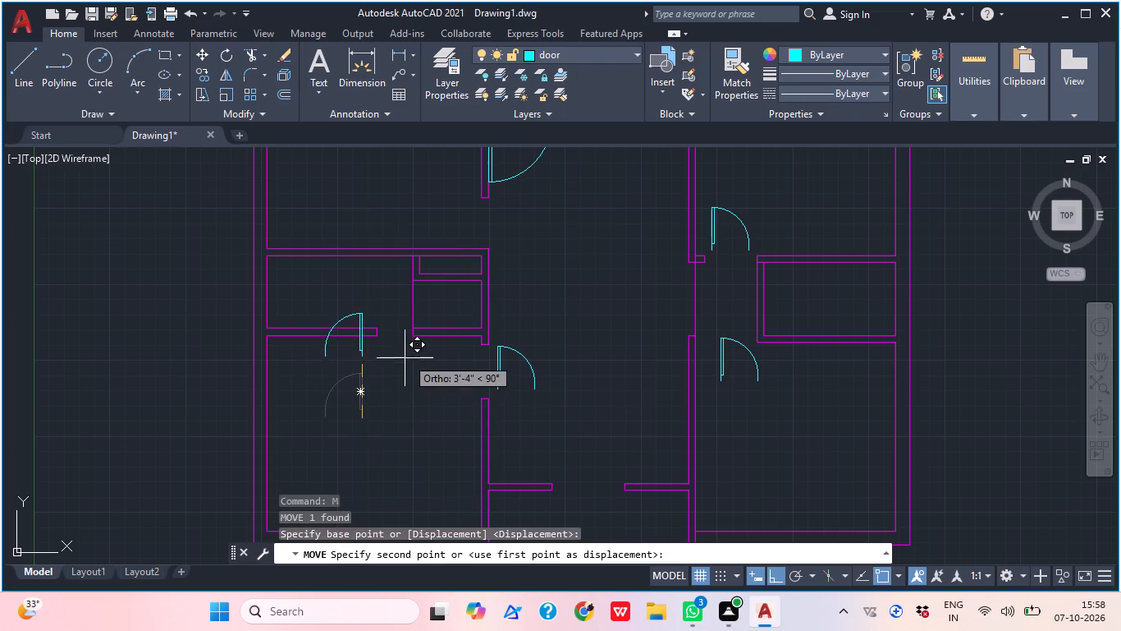
pyautogui.click(415, 343)
# Move the left bathroom's door down by its hinge end onto the lower corner of the right-hand jamb.
pyautogui.moveTo(434, 422); pyautogui.dragTo(395, 435, button='middle')
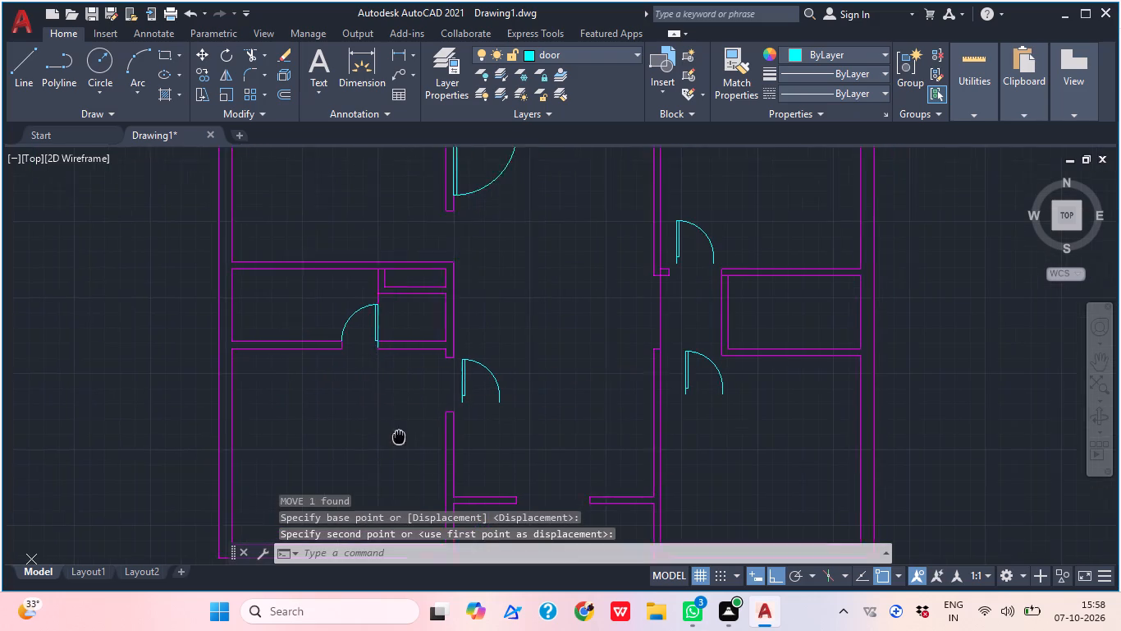
pyautogui.moveTo(395, 435); pyautogui.dragTo(364, 440, button='middle')
pyautogui.scroll(3, 309, 356)
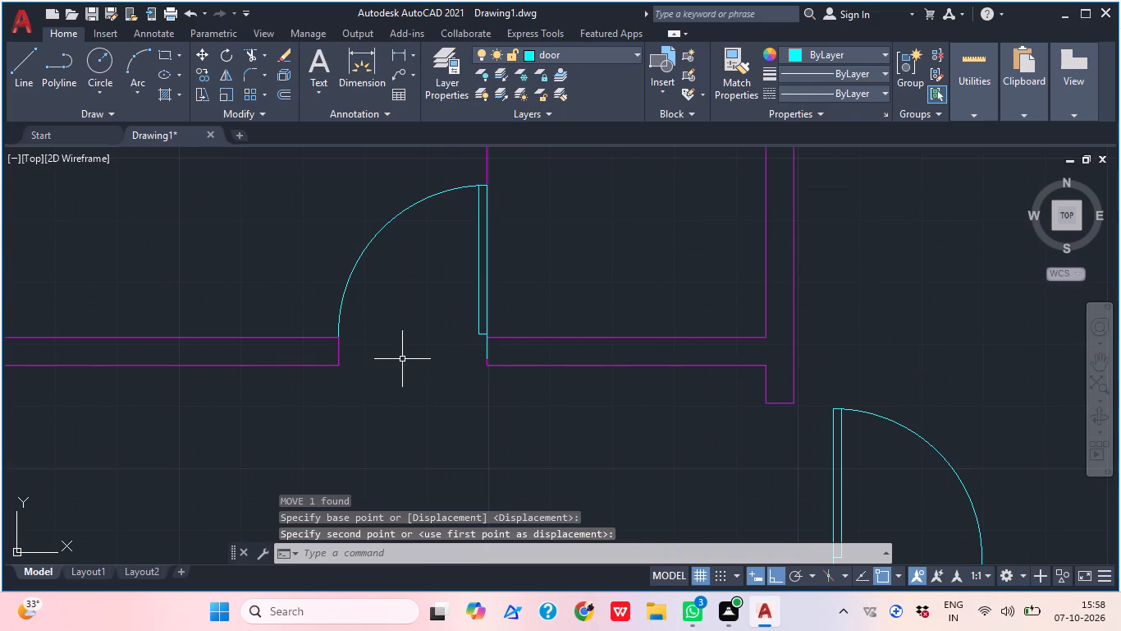
pyautogui.scroll(4, 452, 349)
pyautogui.click(581, 306)
pyautogui.click(549, 291)
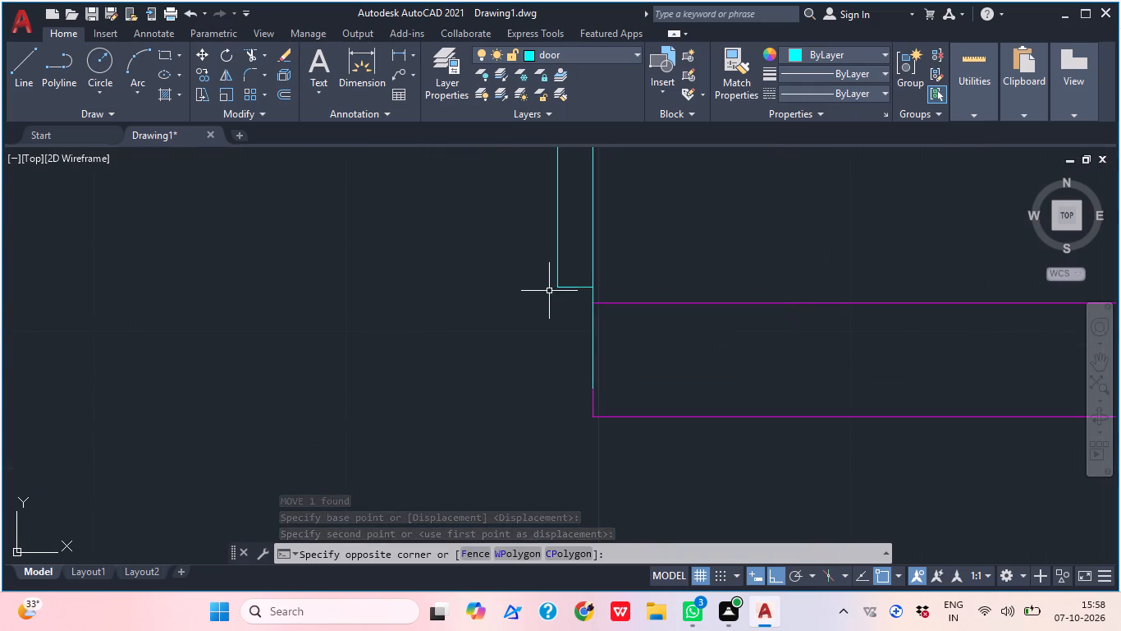
pyautogui.click(554, 296)
pyautogui.click(574, 275)
pyautogui.moveTo(565, 310); pyautogui.dragTo(565, 306)
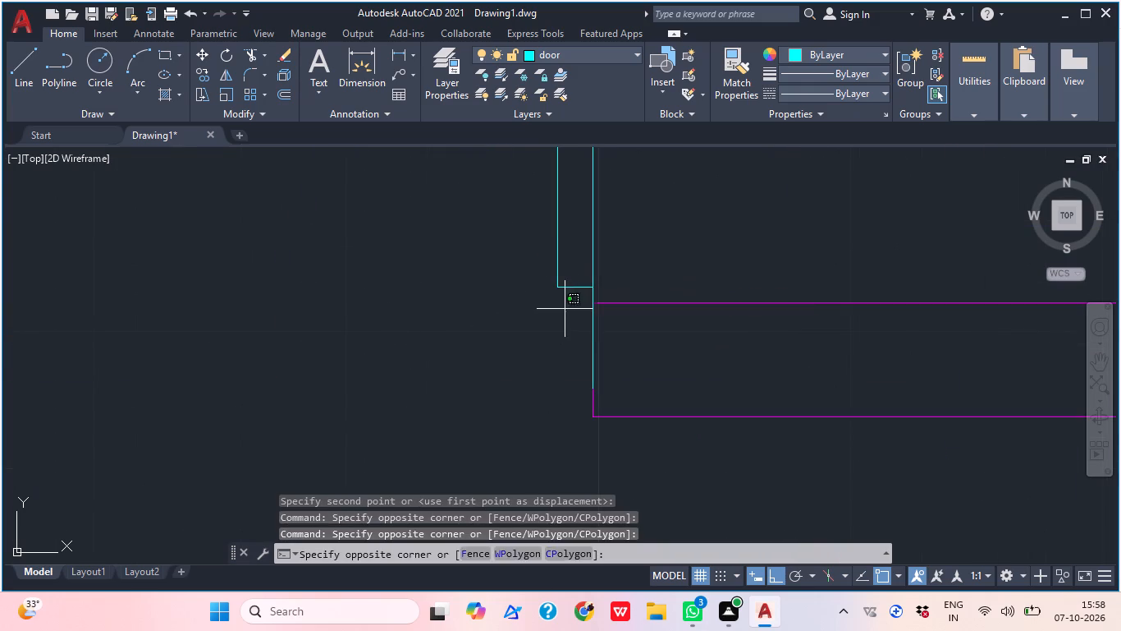
pyautogui.moveTo(565, 306); pyautogui.dragTo(564, 299)
pyautogui.click(527, 253)
pyautogui.press('m')
pyautogui.press('space')
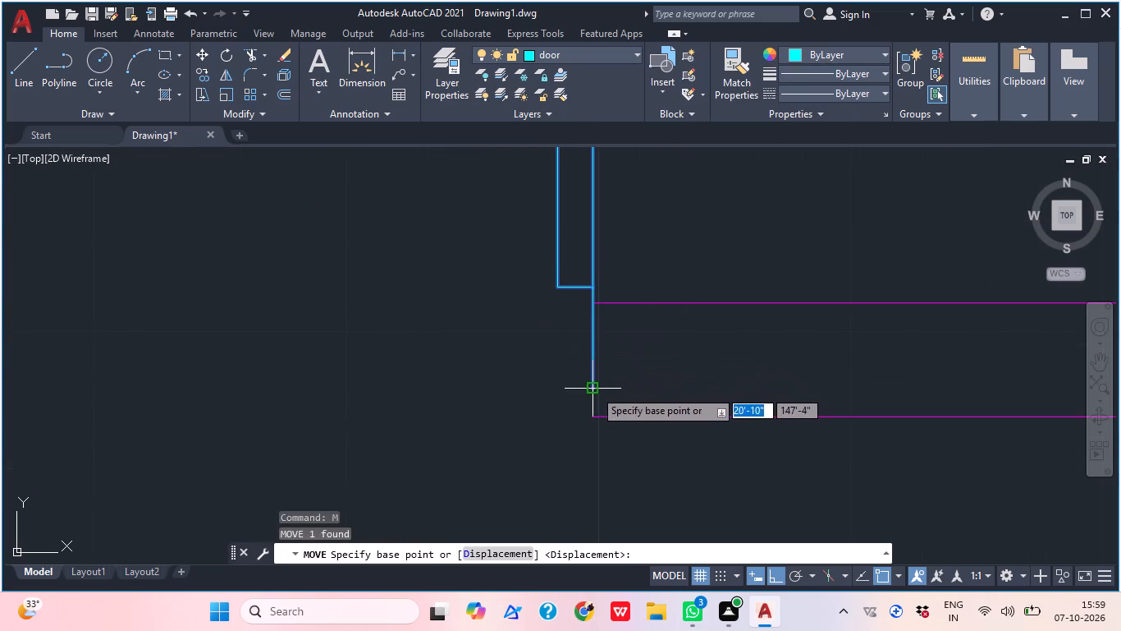
pyautogui.click(589, 389)
pyautogui.click(591, 420)
pyautogui.moveTo(651, 386); pyautogui.dragTo(492, 388, button='middle')
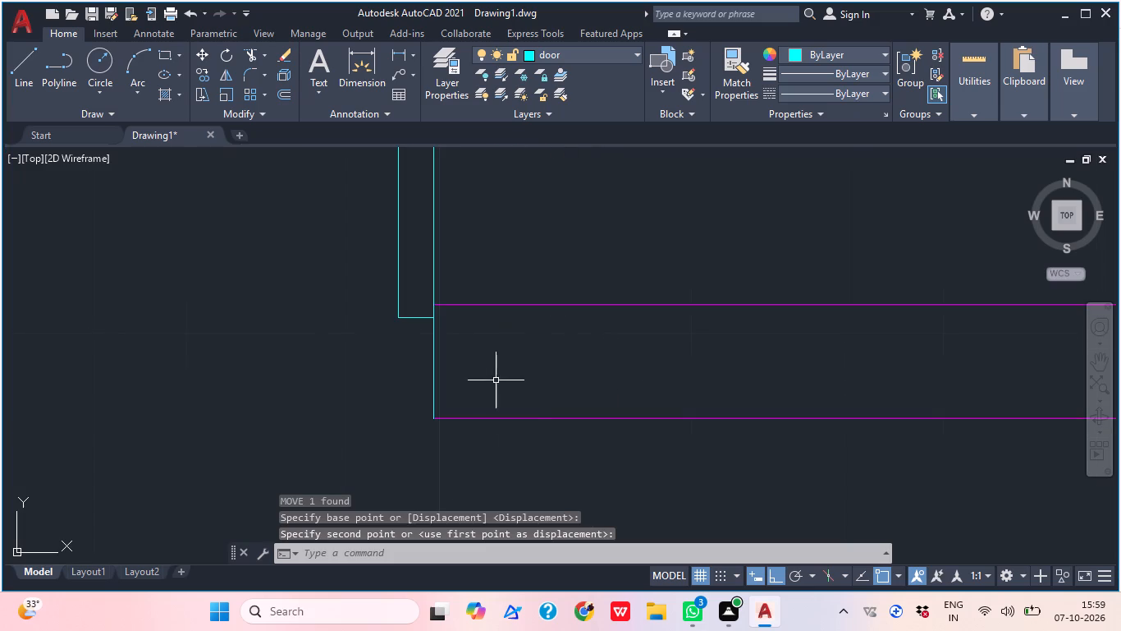
pyautogui.press('Escape')
# Rotate the loose door beside the lower-left bedroom's opening roughly a quarter turn counterclockwise about its hinge end.
pyautogui.scroll(-8, 531, 389)
pyautogui.moveTo(715, 417); pyautogui.dragTo(574, 408, button='middle')
pyautogui.scroll(1, 715, 417)
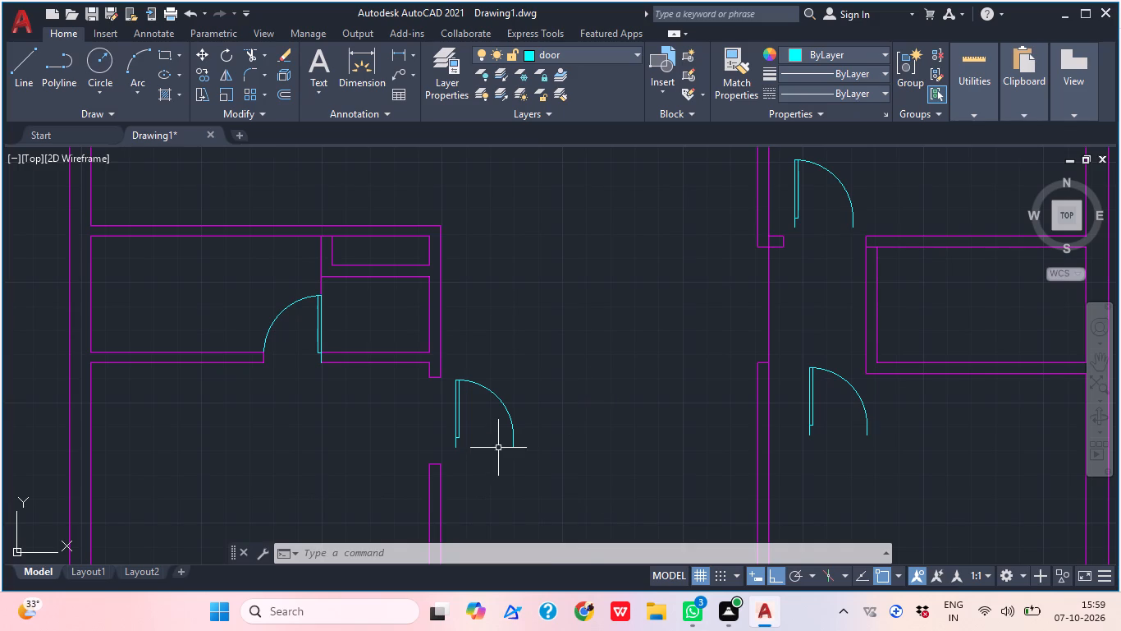
pyautogui.moveTo(498, 448); pyautogui.dragTo(488, 410, button='middle')
pyautogui.click(463, 398)
pyautogui.click(423, 382)
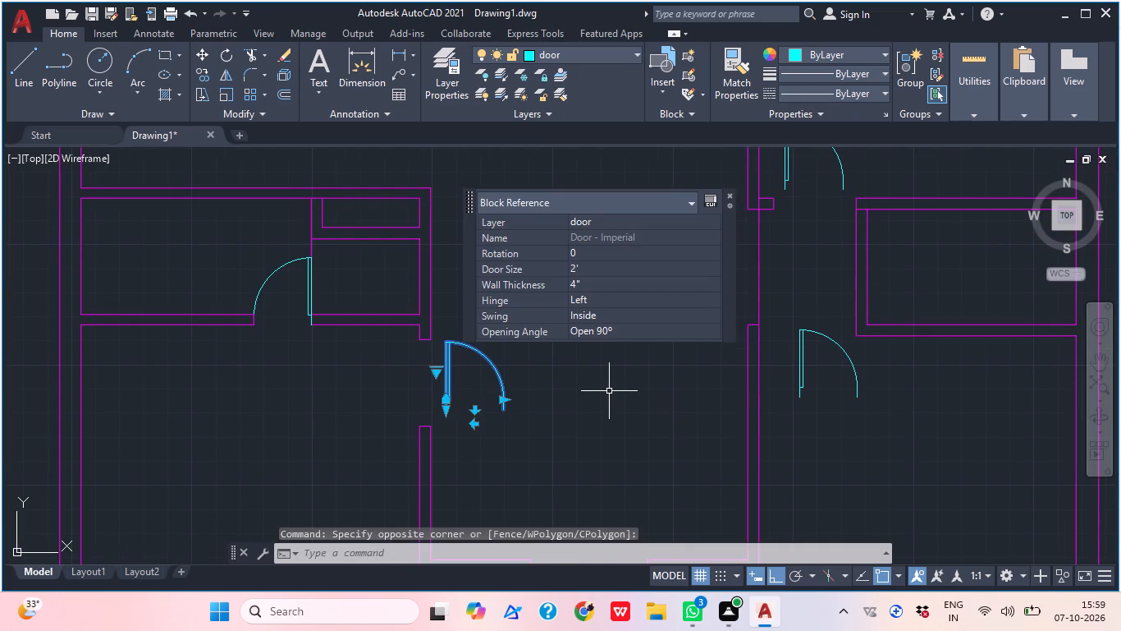
pyautogui.press('r')
pyautogui.press('o')
pyautogui.press('space')
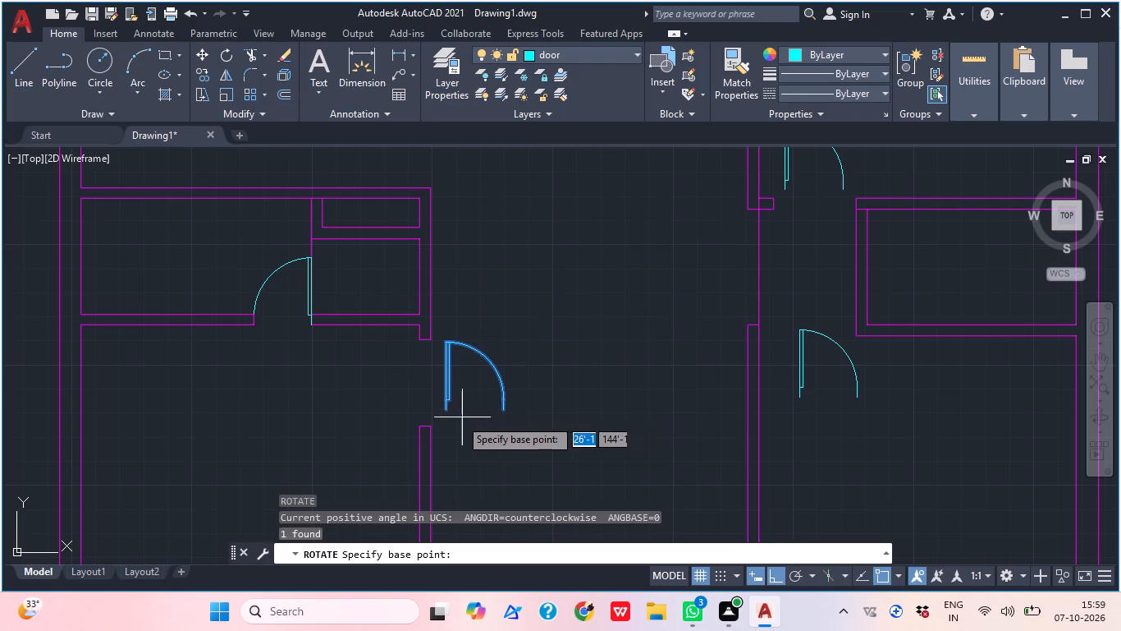
pyautogui.click(445, 414)
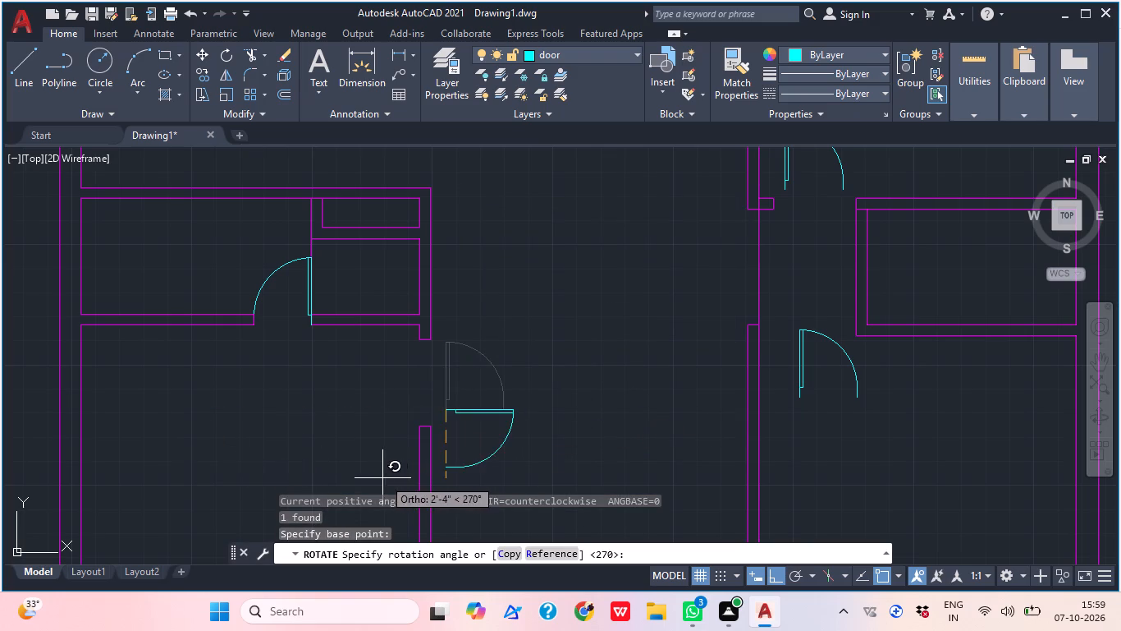
pyautogui.click(420, 256)
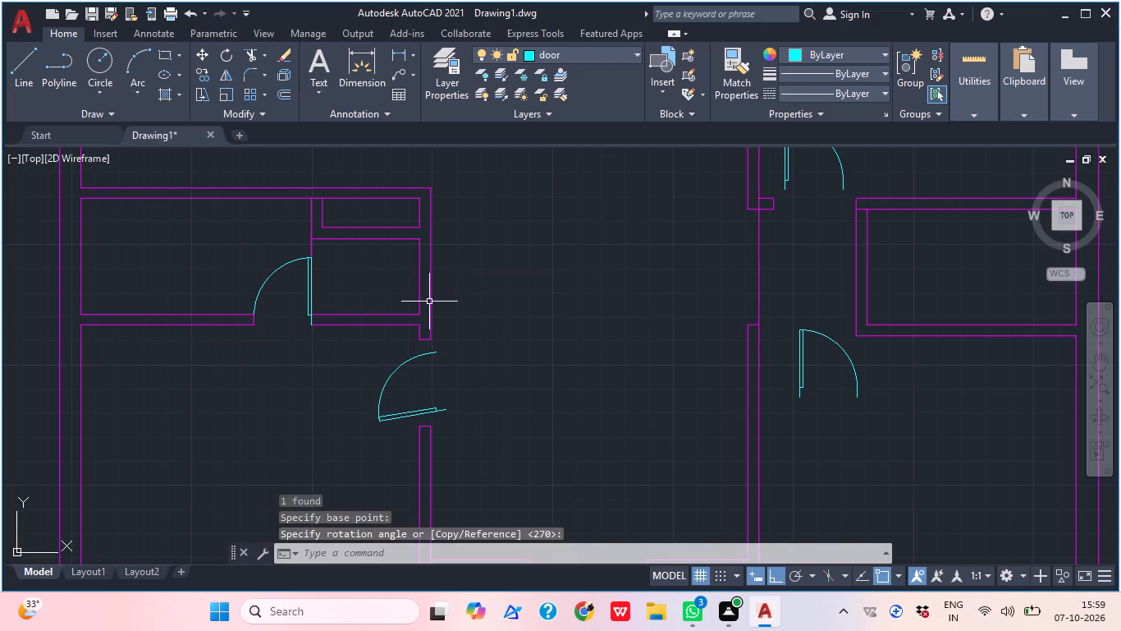
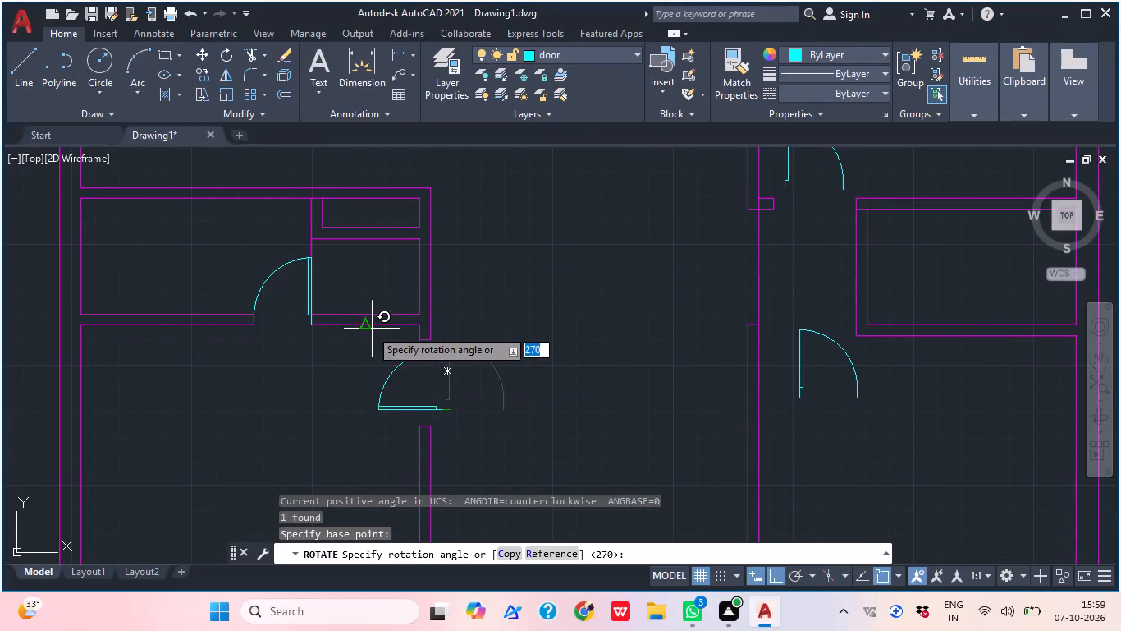
# Finish rotating the loose door beside the lower-left bedroom's opening by 90 degrees counterclockwise about its hinge end.
pyautogui.click(398, 281)
# Rotate the door beside the lower-left bedroom's opening again to orient it to the wall opening.
pyautogui.click(459, 411)
pyautogui.click(389, 394)
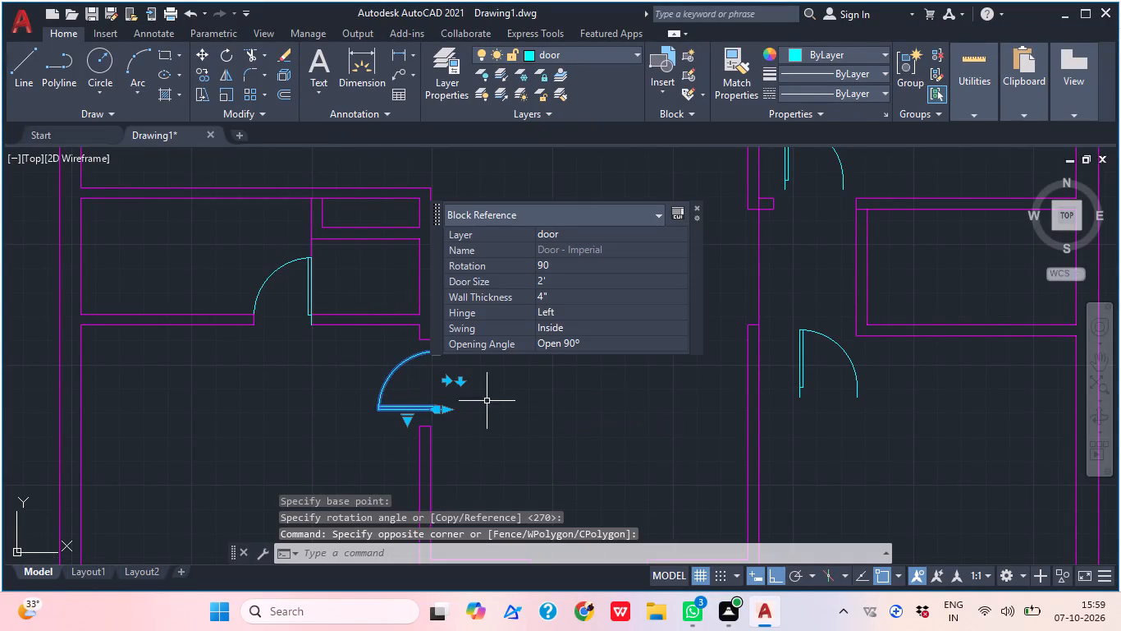
pyautogui.press('r')
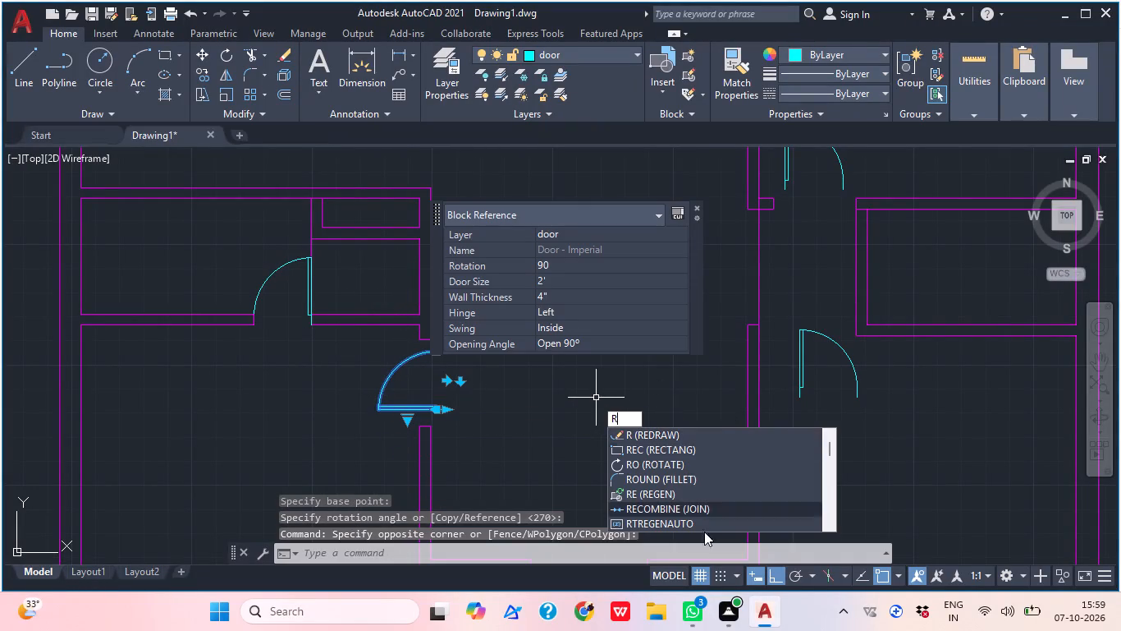
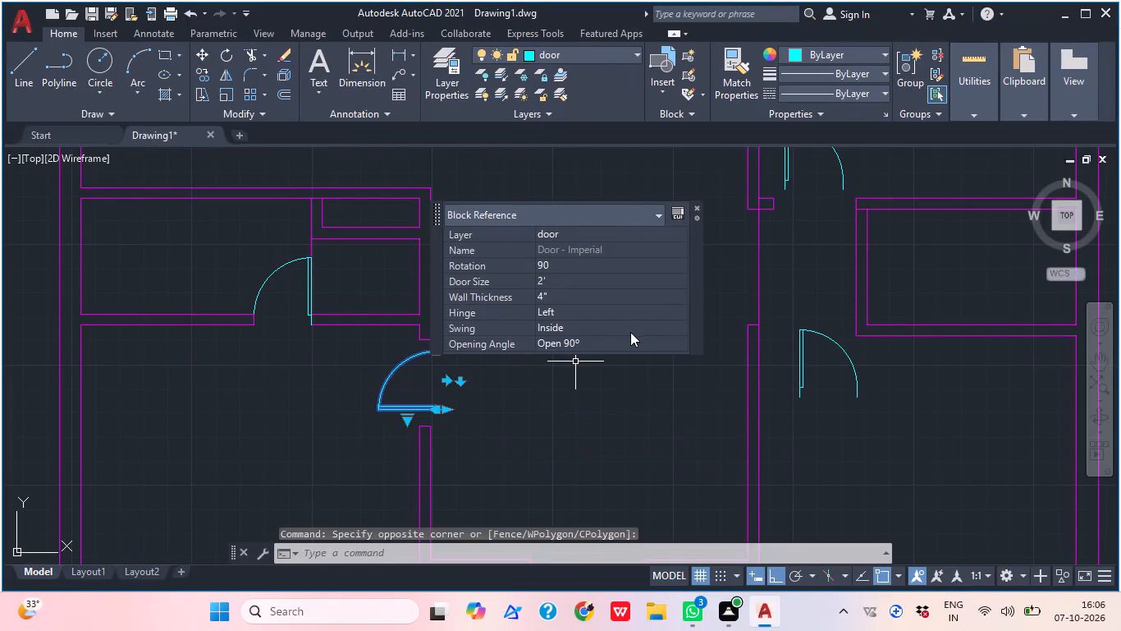
# Mirror the door beside the lower-left bedroom's opening about a horizontal line through its hinge end, erasing the source door.
pyautogui.press('Escape')
pyautogui.click(432, 412)
pyautogui.click(361, 388)
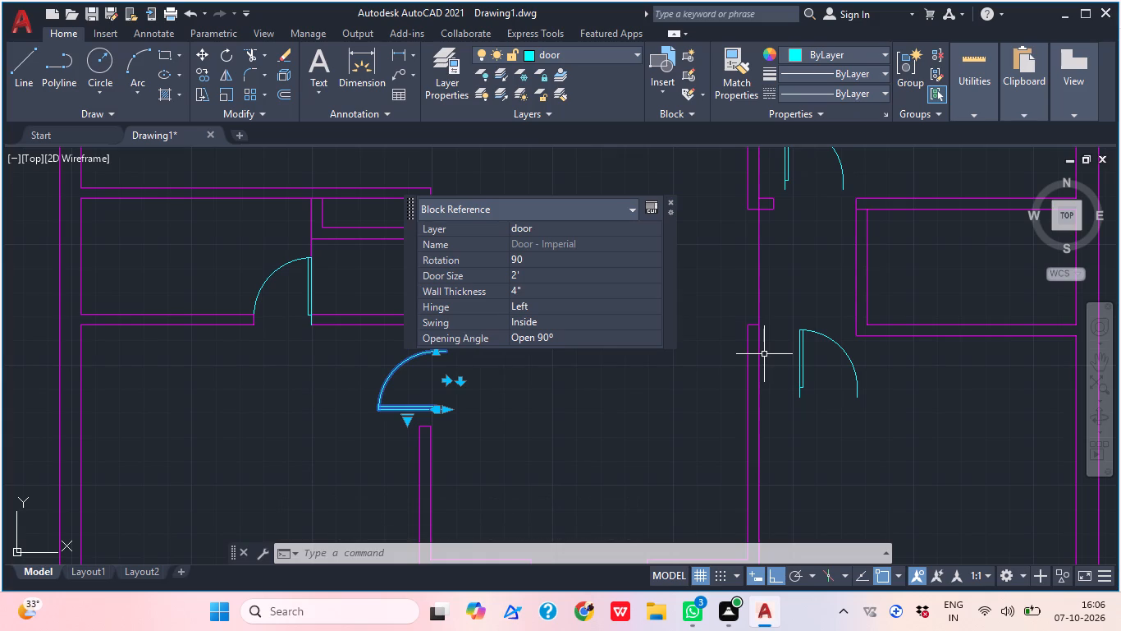
pyautogui.write('mi')
pyautogui.press('space')
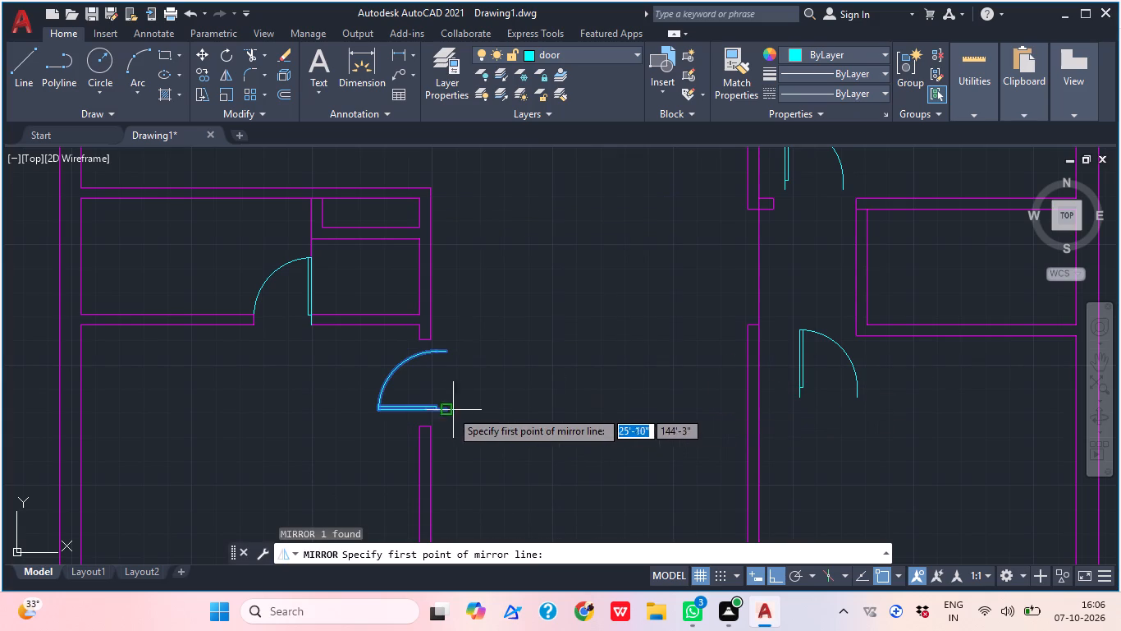
pyautogui.click(444, 412)
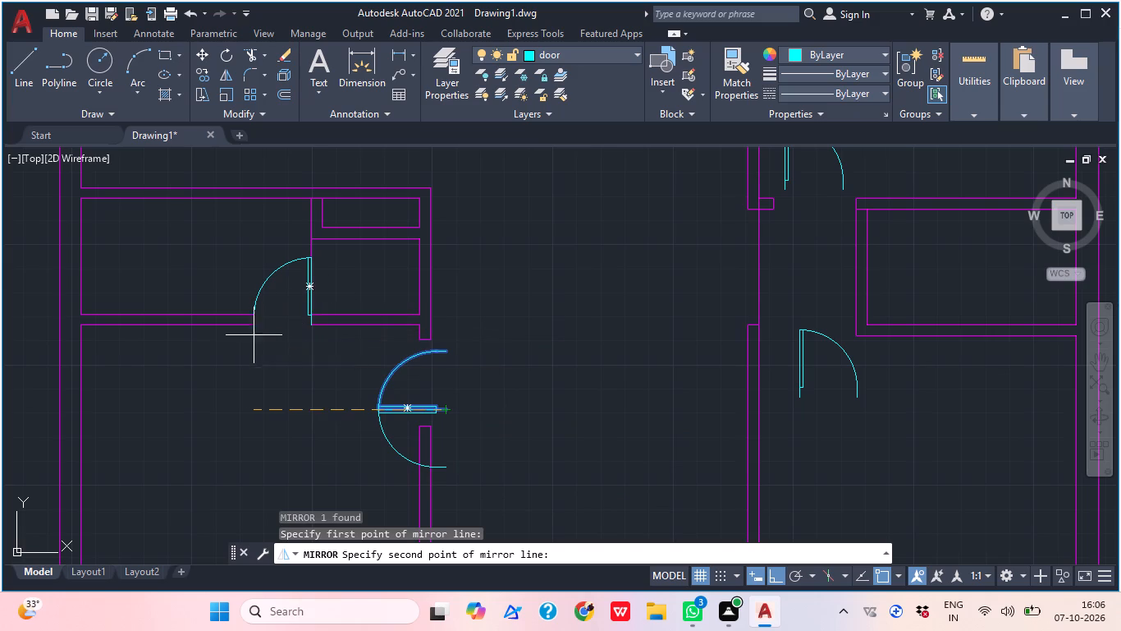
pyautogui.click(249, 335)
pyautogui.moveTo(282, 376); pyautogui.dragTo(249, 335)
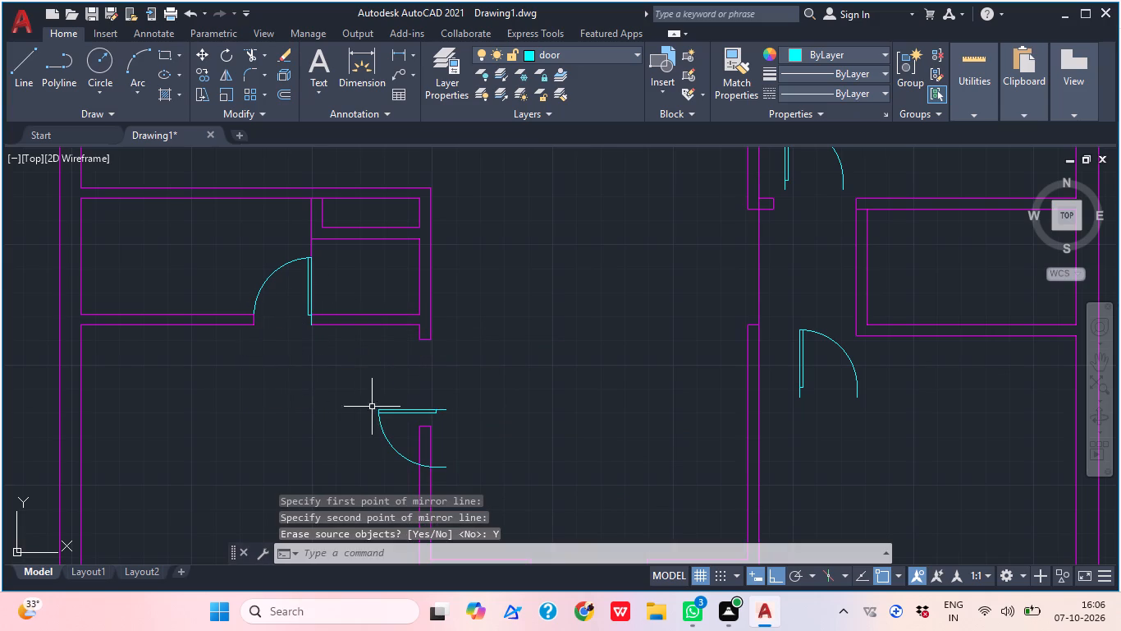
# Move the mirrored door by its hinge end to the upper wall corner of the lower-left bedroom's opening.
pyautogui.click(390, 417)
pyautogui.click(338, 397)
pyautogui.press('m')
pyautogui.press('space')
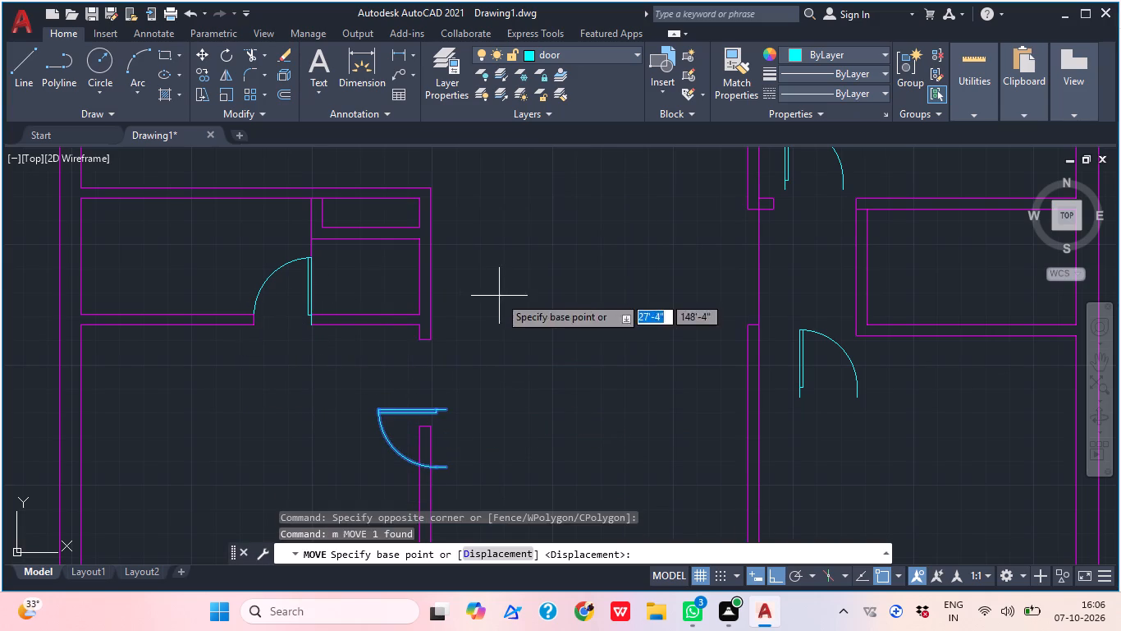
pyautogui.click(449, 406)
pyautogui.scroll(6, 441, 361)
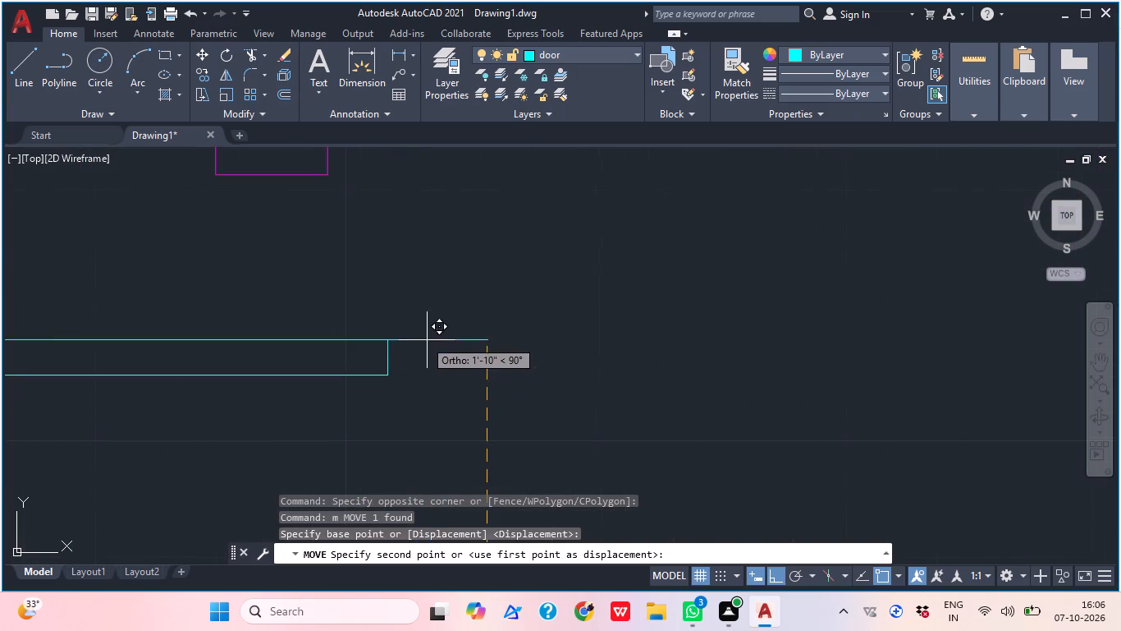
pyautogui.click(326, 176)
# Scale the lower-left bedroom door by reference from its hinge corner so its width spans the full wall opening.
pyautogui.scroll(-5, 412, 187)
pyautogui.scroll(1, 428, 187)
pyautogui.click(312, 326)
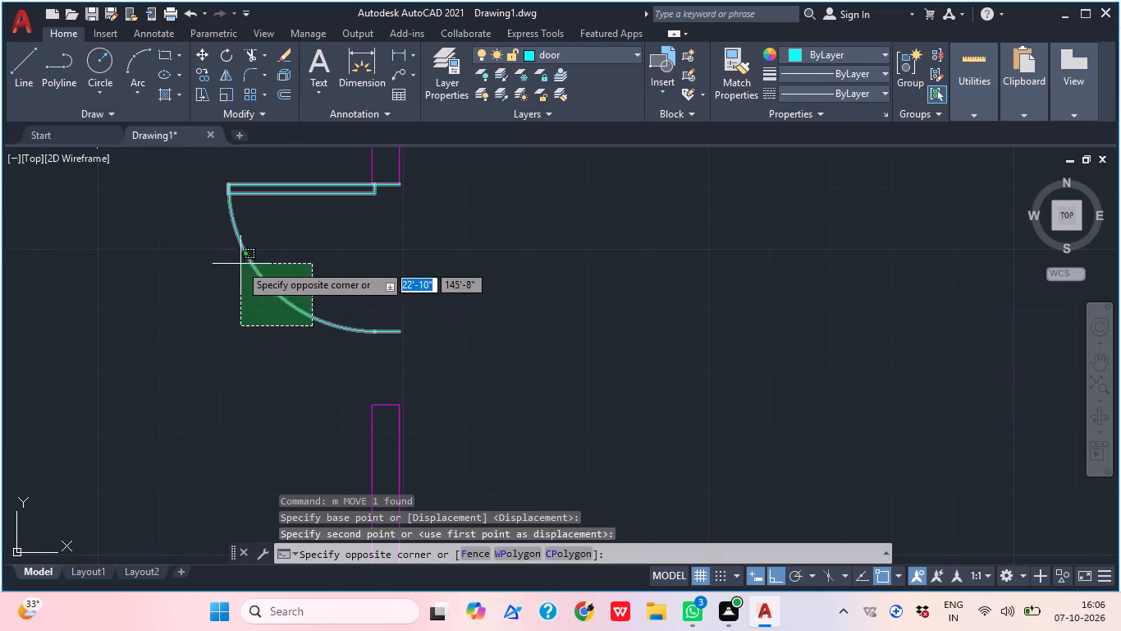
pyautogui.click(239, 264)
pyautogui.press('s')
pyautogui.write('c')
pyautogui.press('space')
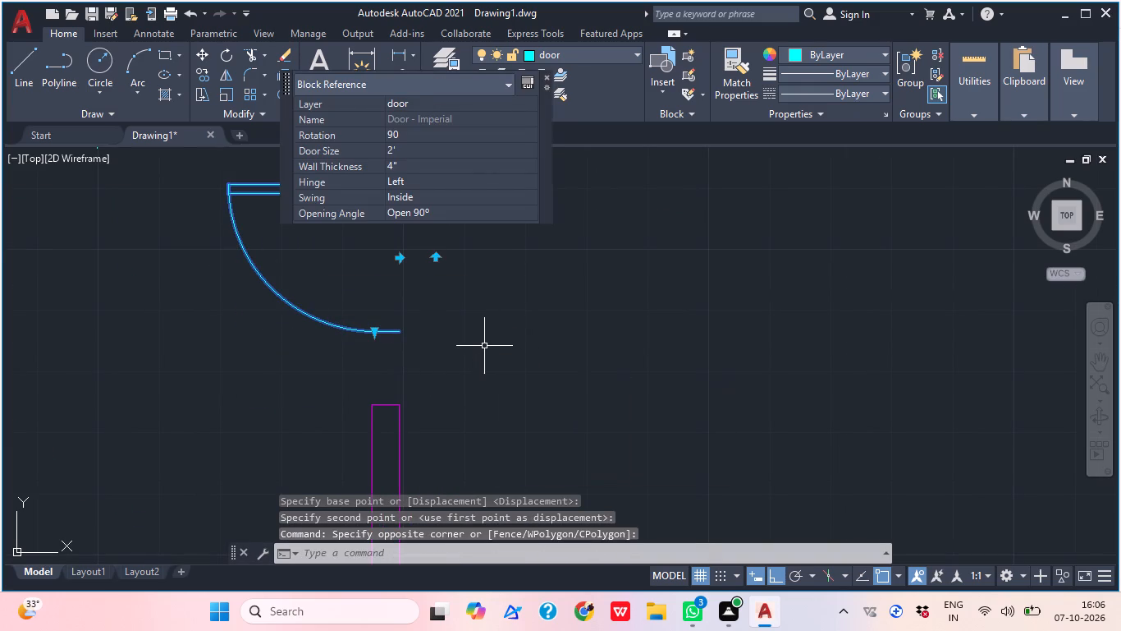
pyautogui.click(399, 190)
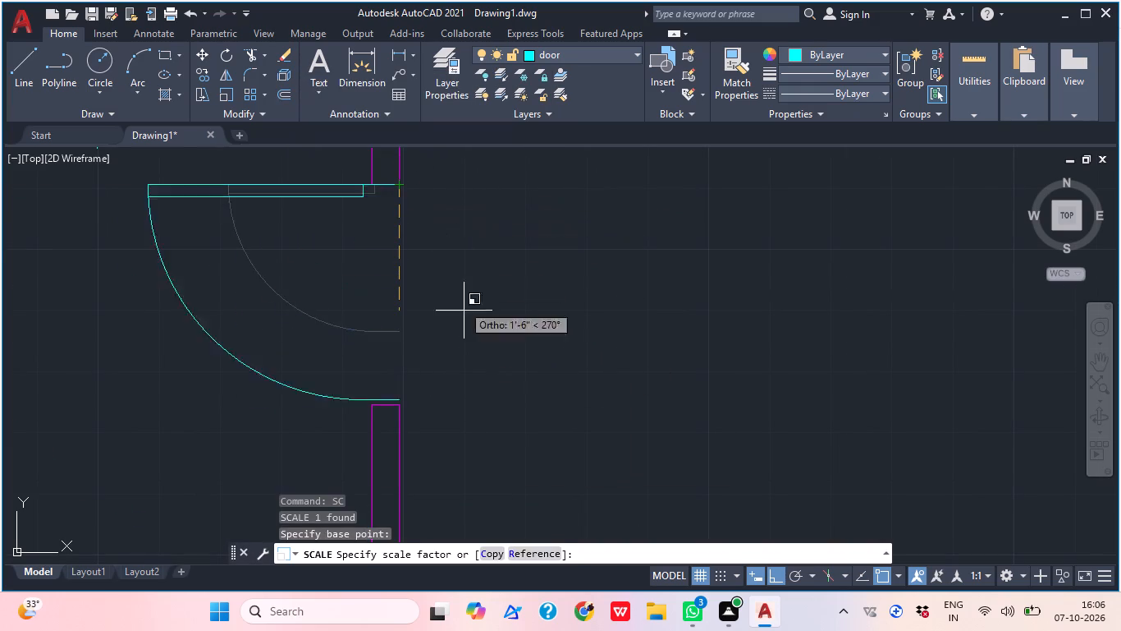
pyautogui.click(514, 559)
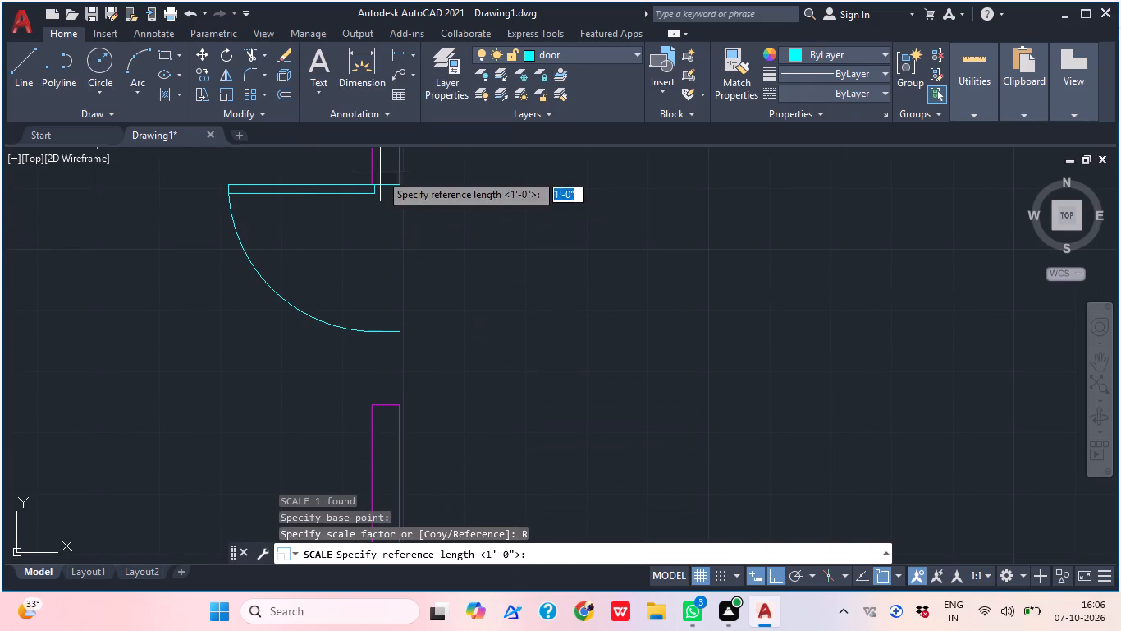
pyautogui.click(401, 185)
pyautogui.click(400, 332)
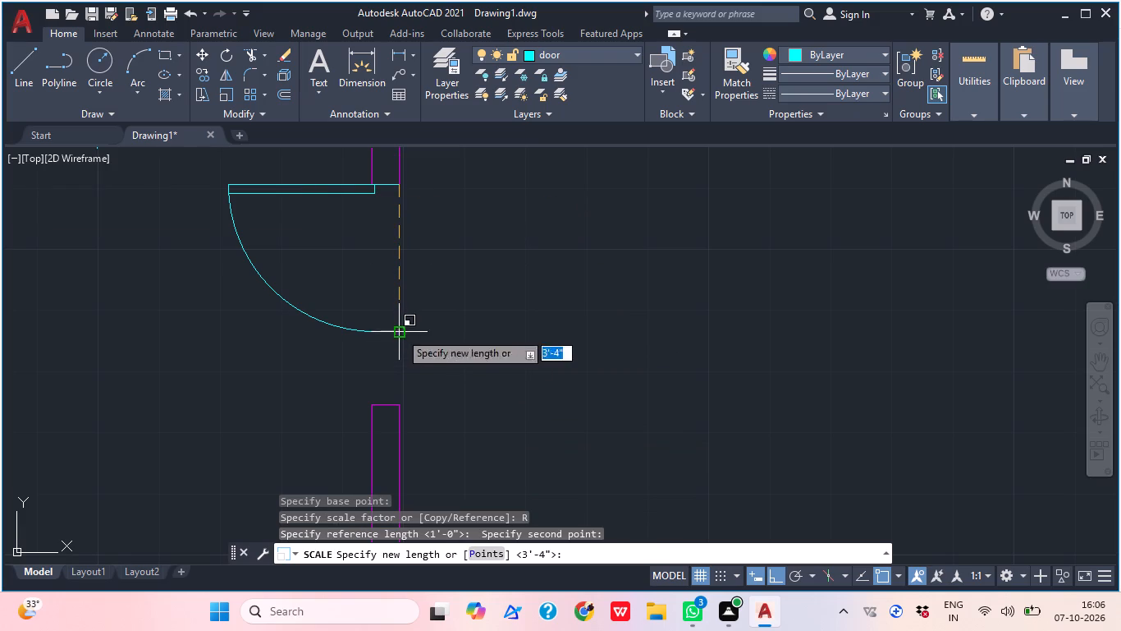
pyautogui.click(402, 407)
# Delete the two loose 2' doors near the right-hand bathroom and bedroom openings of the lower unit.
pyautogui.scroll(-3, 469, 343)
pyautogui.moveTo(495, 343); pyautogui.dragTo(367, 385, button='middle')
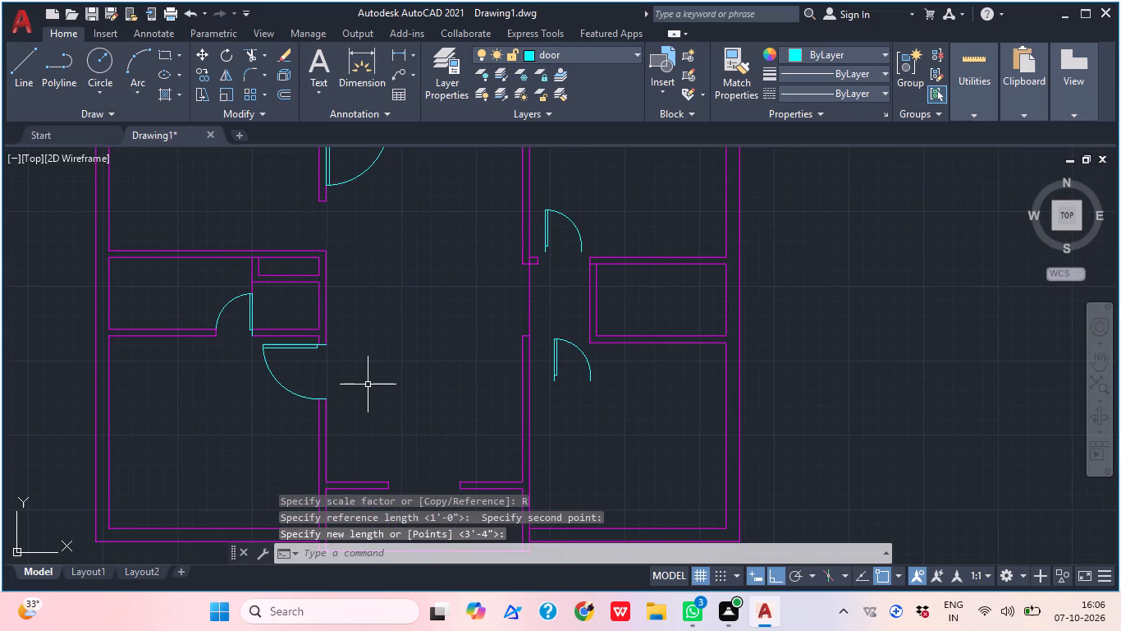
pyautogui.moveTo(469, 403); pyautogui.dragTo(330, 417, button='middle')
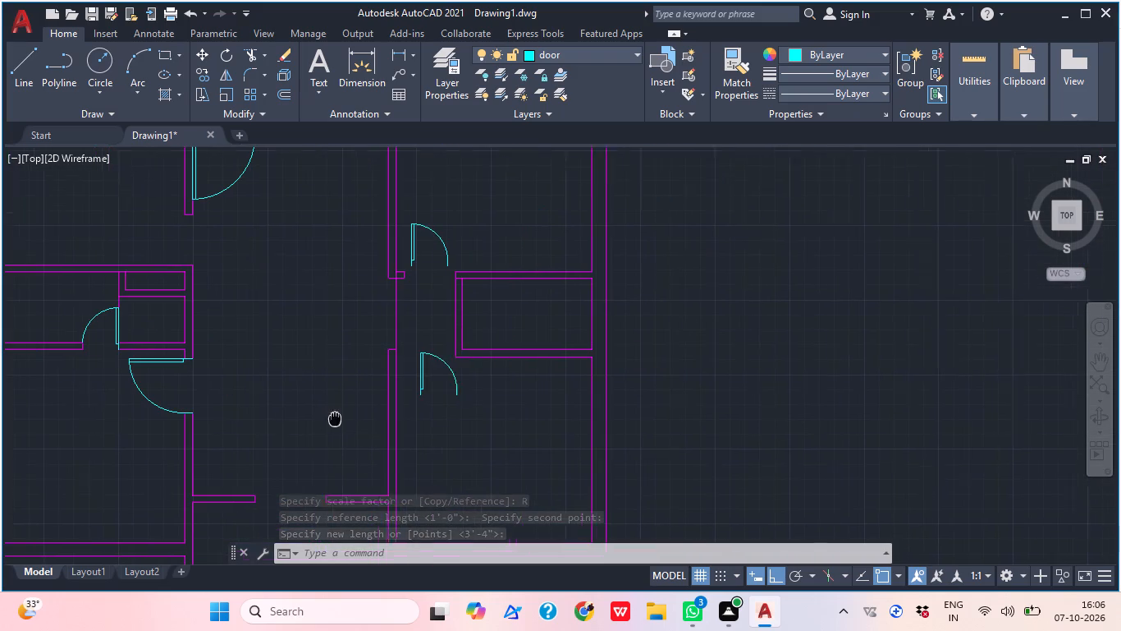
pyautogui.moveTo(330, 417); pyautogui.dragTo(325, 417, button='middle')
pyautogui.moveTo(419, 287); pyautogui.dragTo(428, 354, button='middle')
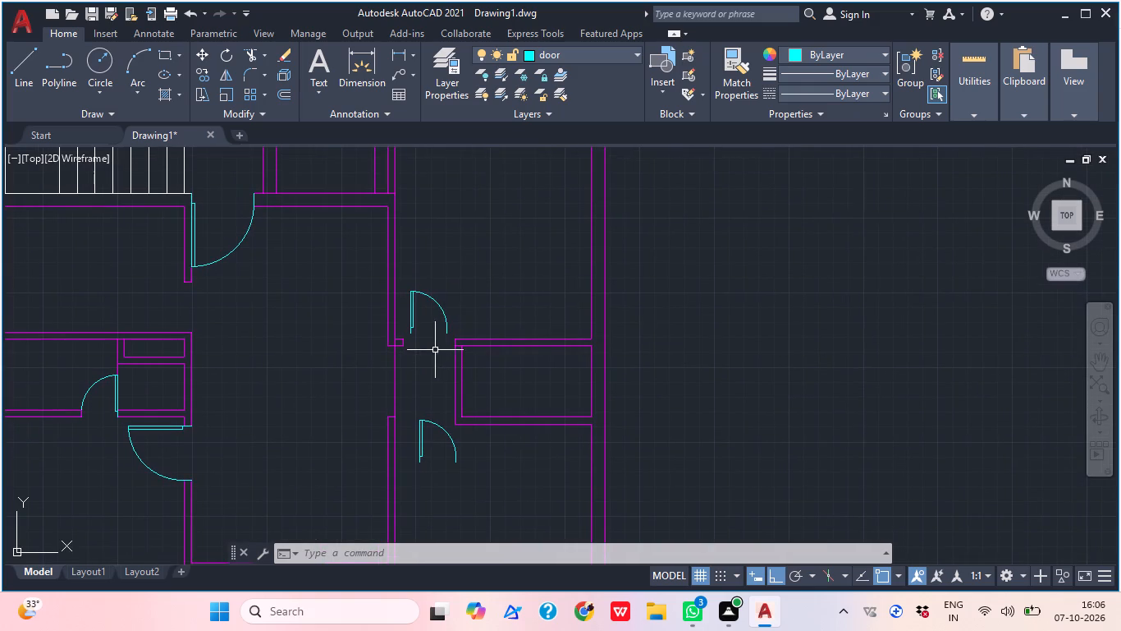
pyautogui.moveTo(437, 330); pyautogui.dragTo(432, 321)
pyautogui.click(414, 296)
pyautogui.click(431, 431)
pyautogui.click(415, 420)
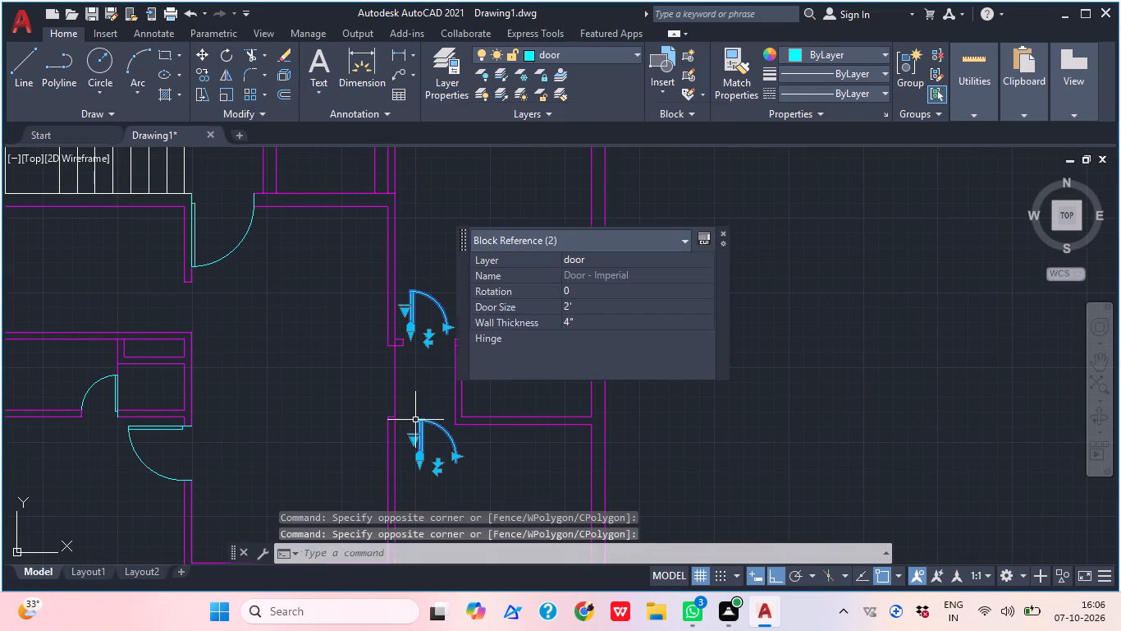
pyautogui.press('Delete')
# Copy the upper unit's three right-hand bedroom and bathroom doors 26'-8" straight down to the matching lower-unit wall corner.
pyautogui.scroll(-3, 496, 331)
pyautogui.moveTo(495, 311); pyautogui.dragTo(487, 362, button='middle')
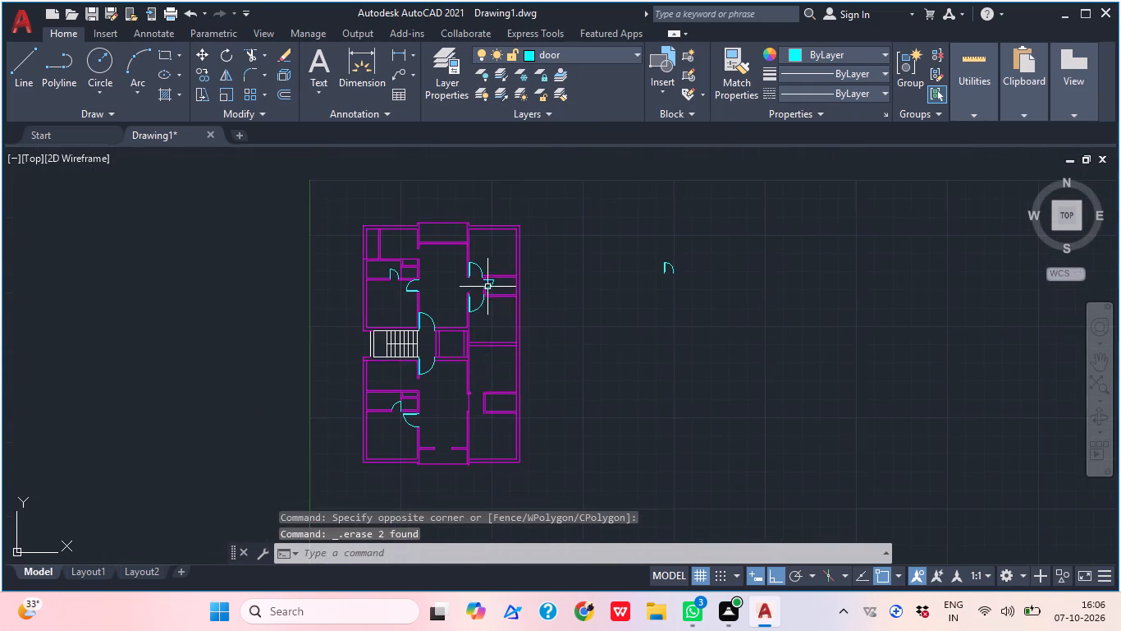
pyautogui.scroll(4, 486, 280)
pyautogui.click(443, 223)
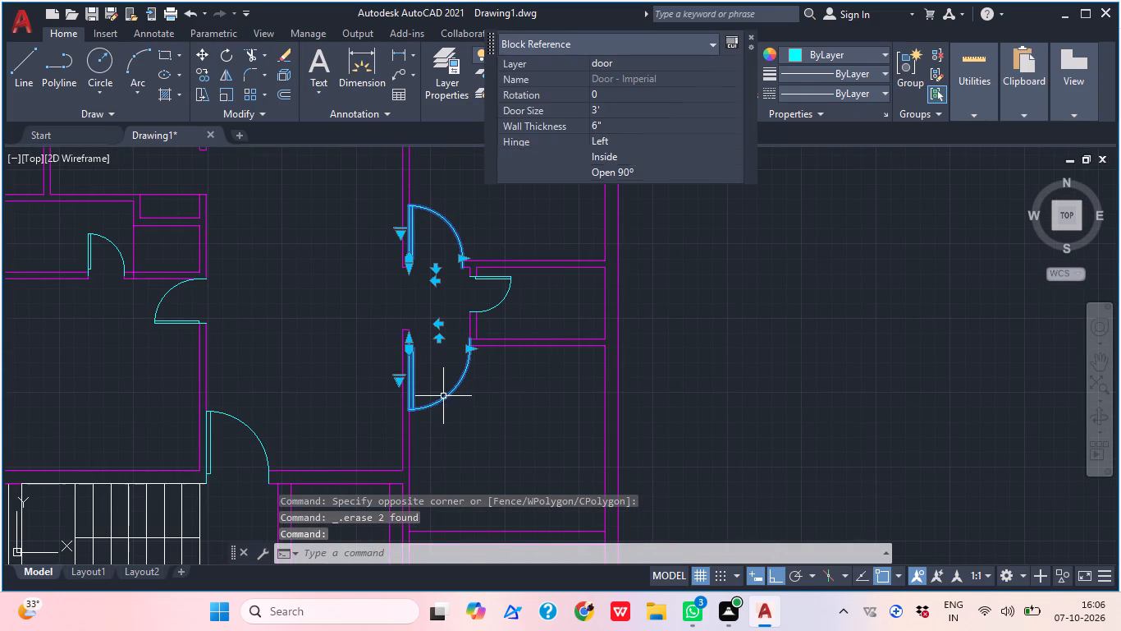
pyautogui.click(443, 396)
pyautogui.moveTo(446, 322); pyautogui.dragTo(381, 357, button='middle')
pyautogui.click(451, 336)
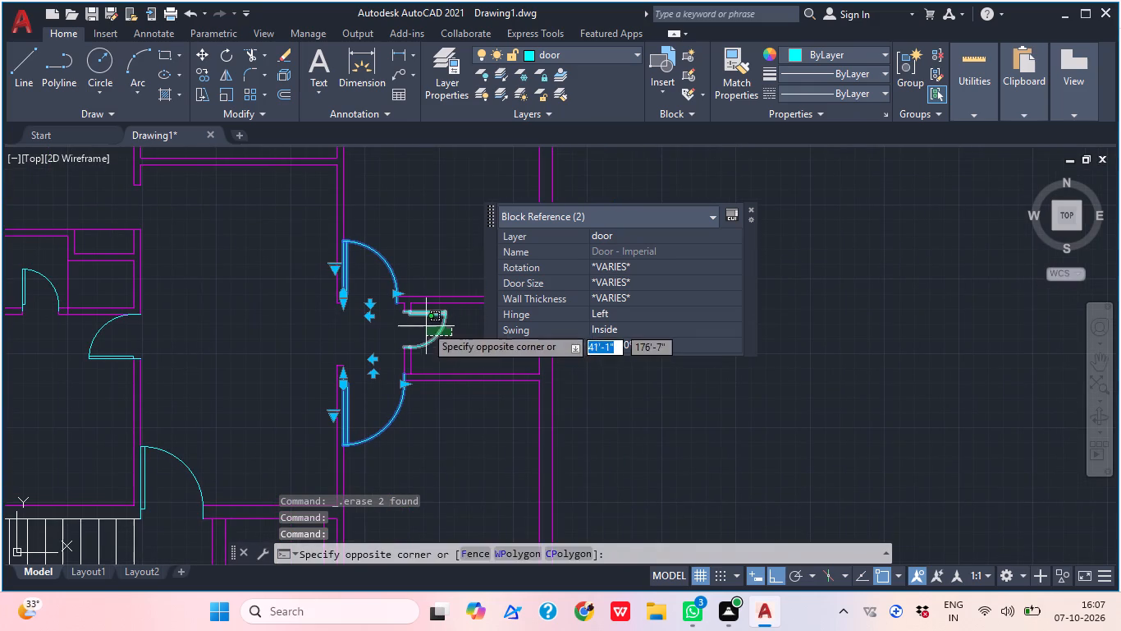
pyautogui.click(422, 325)
pyautogui.press('c')
pyautogui.write('o')
pyautogui.press('space')
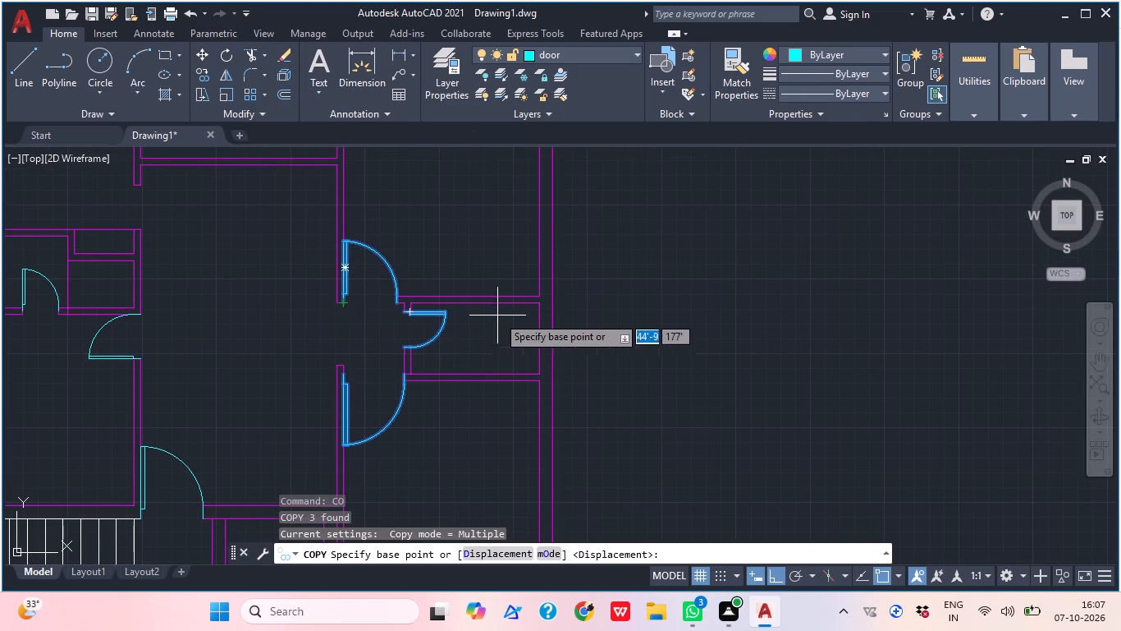
pyautogui.click(535, 298)
pyautogui.scroll(-5, 507, 247)
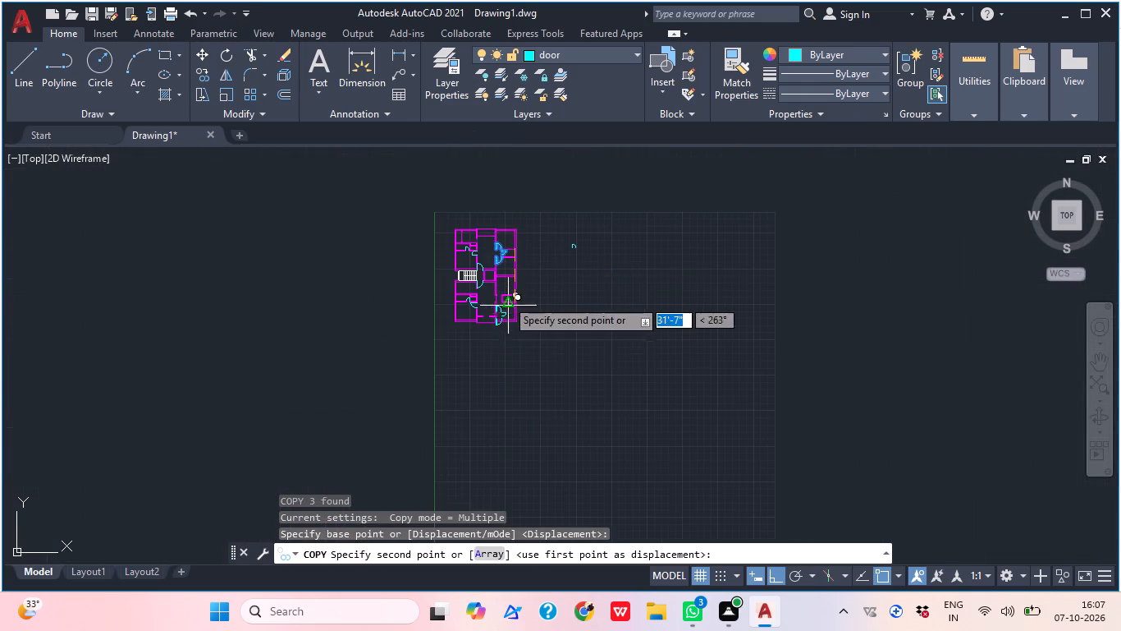
pyautogui.scroll(10, 503, 283)
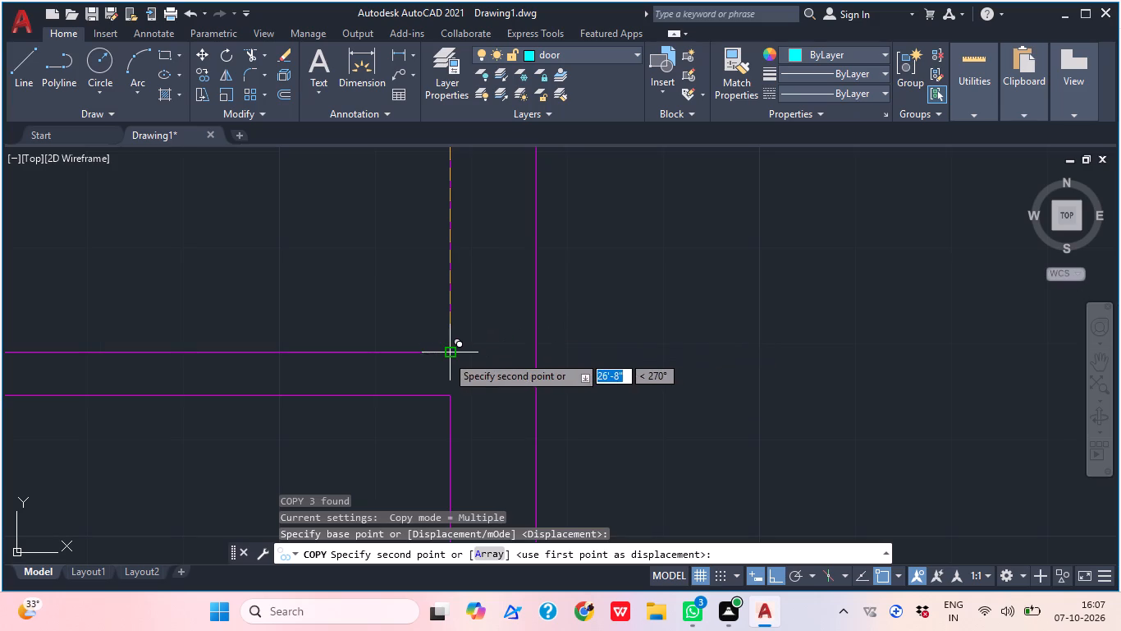
pyautogui.moveTo(454, 352); pyautogui.dragTo(652, 239, button='middle')
pyautogui.scroll(-3, 665, 257)
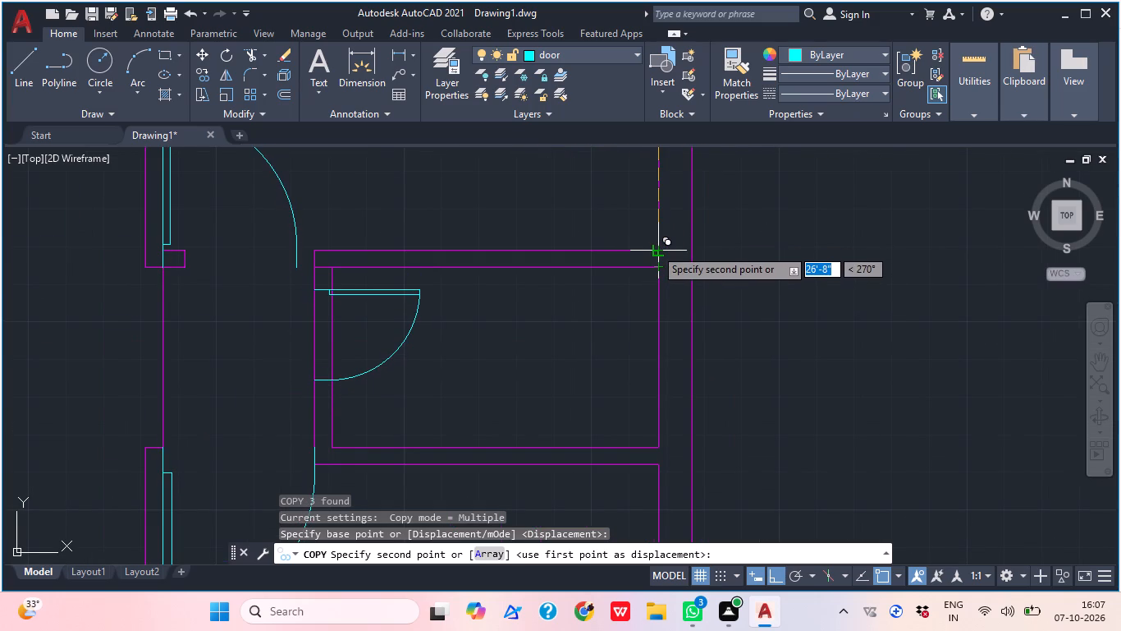
pyautogui.click(655, 250)
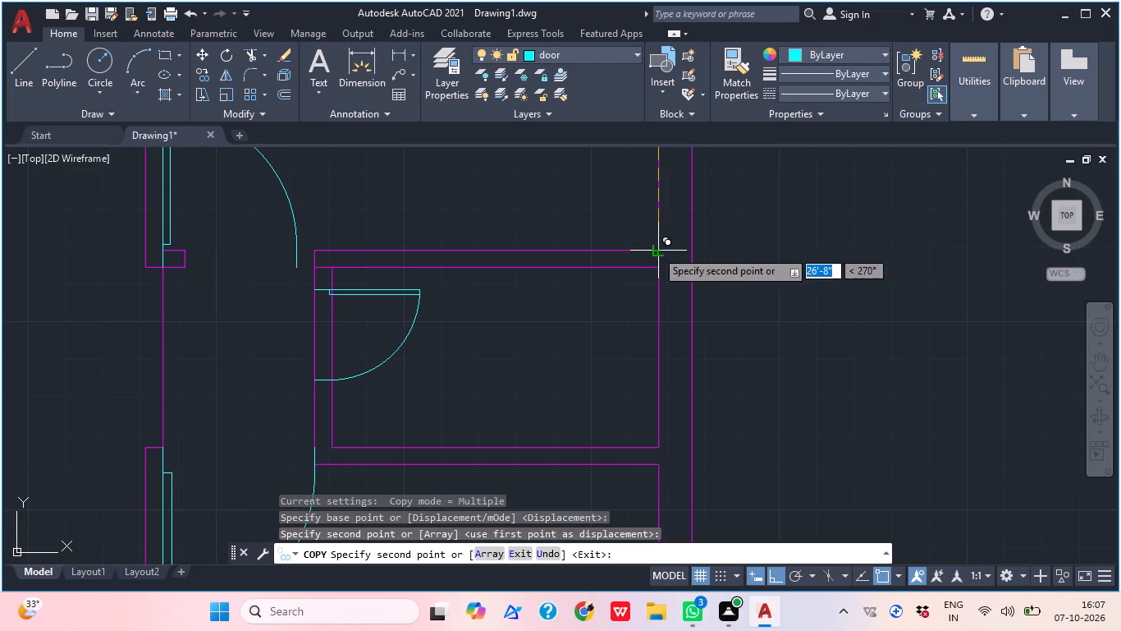
pyautogui.moveTo(588, 305); pyautogui.dragTo(676, 261, button='middle')
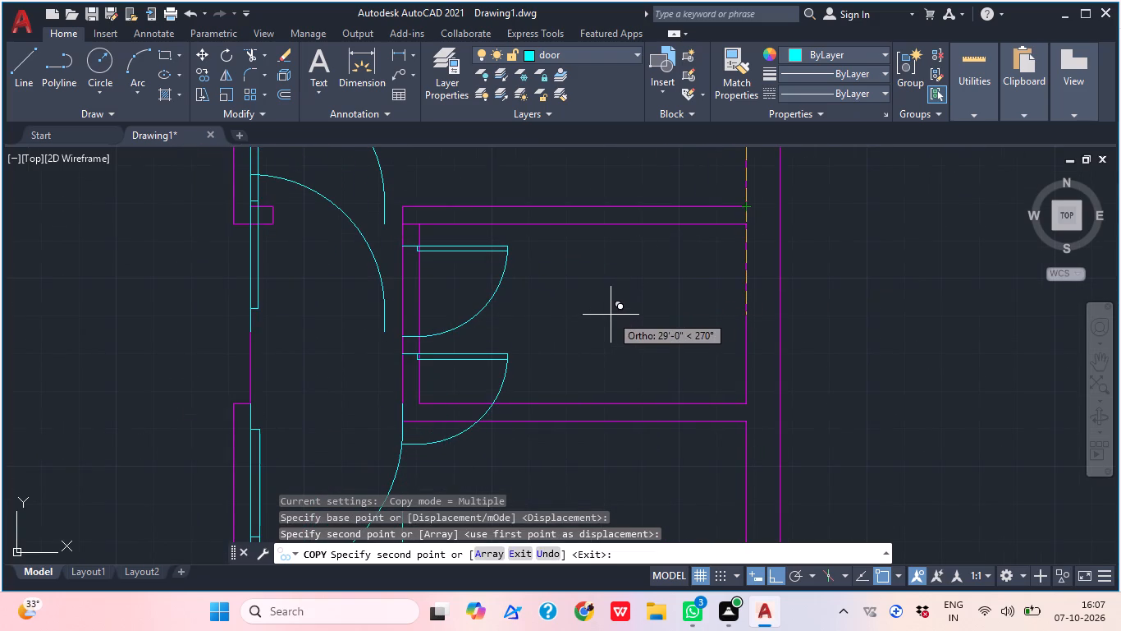
pyautogui.press('Escape')
# Trim the two wall lines crossing the copied bathroom door to open the lower unit's right-hand bathroom doorway.
pyautogui.moveTo(487, 286); pyautogui.dragTo(495, 318, button='middle')
pyautogui.press('t')
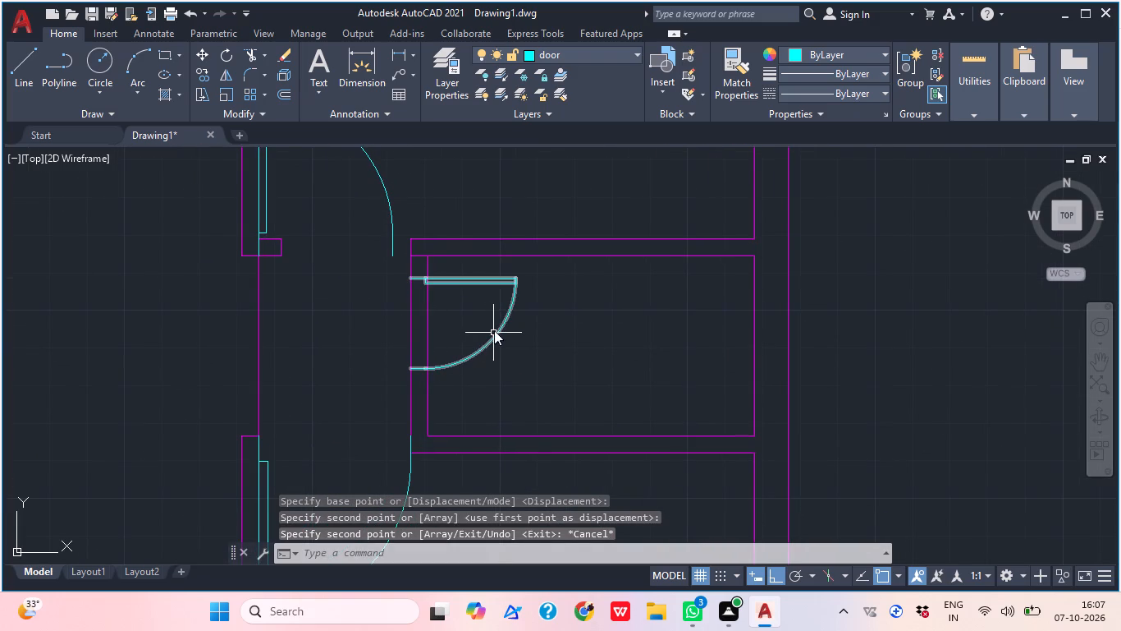
pyautogui.press('r')
pyautogui.press('space')
pyautogui.moveTo(442, 339); pyautogui.dragTo(433, 336)
pyautogui.click(385, 332)
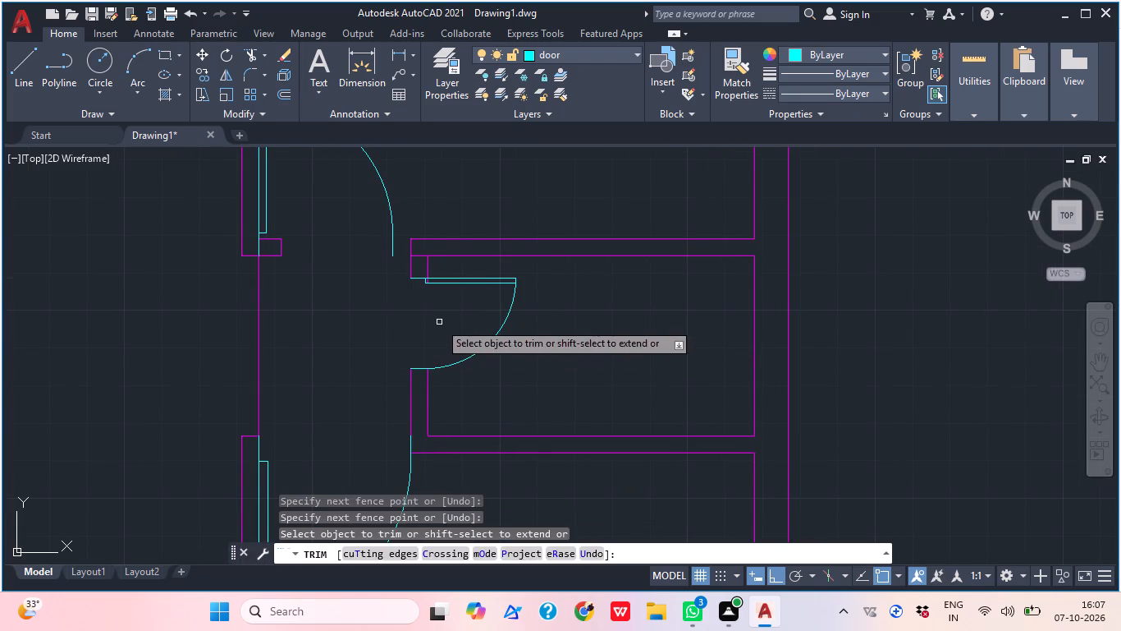
pyautogui.press('Escape')
# Move the copied bedroom door above the lower unit's right-hand bathroom by its hinge corner to the short wall stub's end.
pyautogui.scroll(-3, 482, 314)
pyautogui.moveTo(464, 325); pyautogui.dragTo(463, 348, button='middle')
pyautogui.scroll(1, 454, 290)
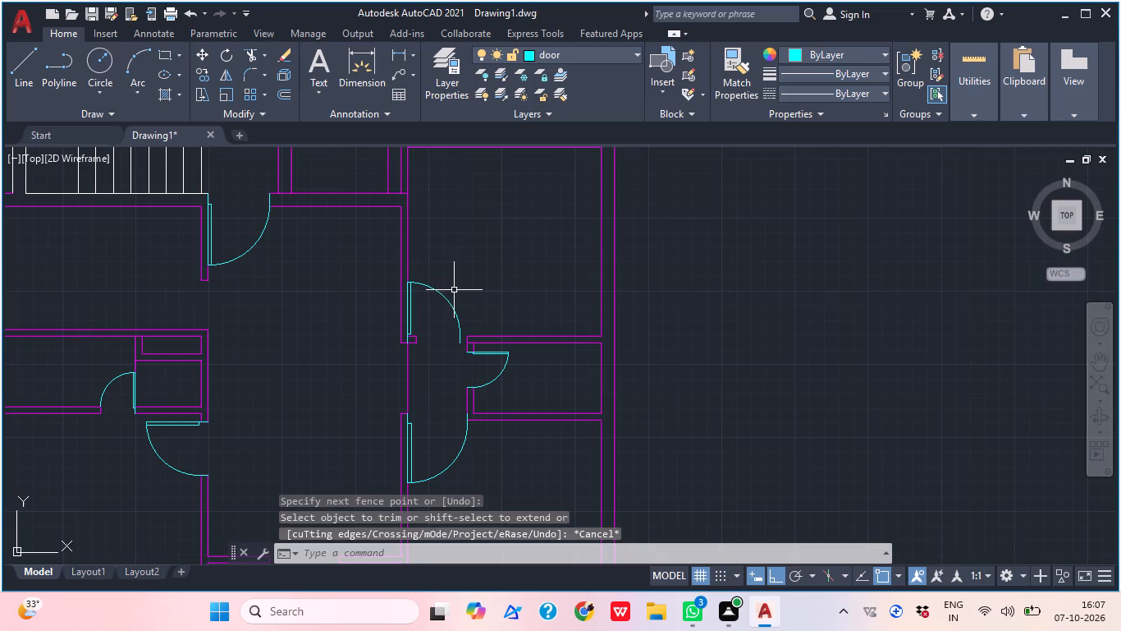
pyautogui.click(446, 296)
pyautogui.press('m')
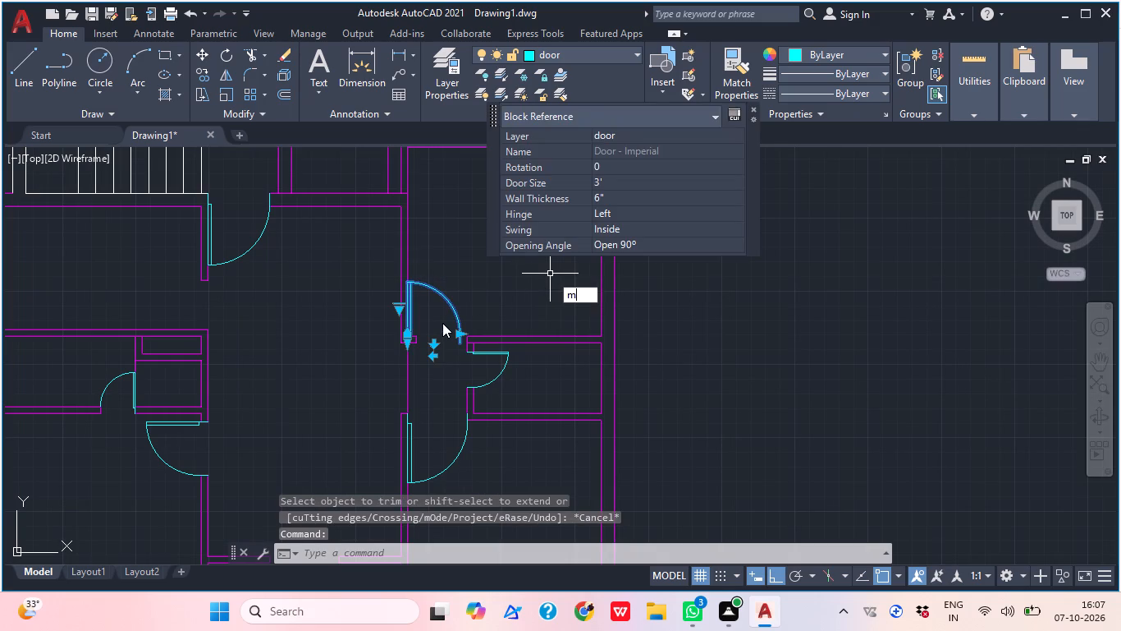
pyautogui.press('space')
pyautogui.scroll(2, 371, 339)
pyautogui.scroll(-1, 372, 336)
pyautogui.scroll(2, 435, 347)
pyautogui.scroll(-1, 440, 345)
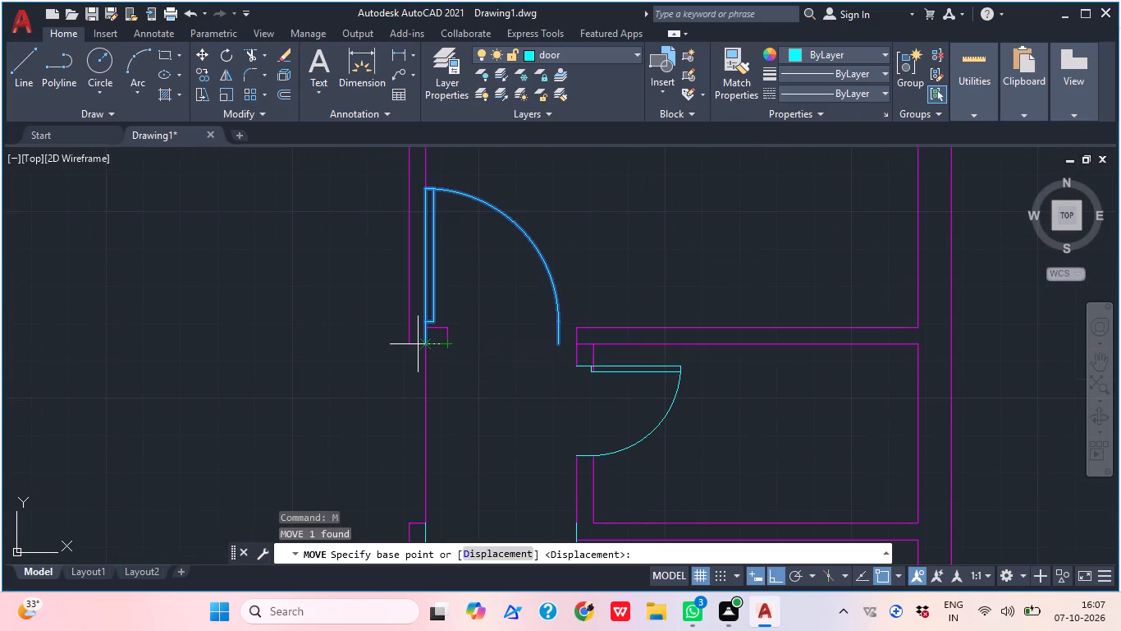
pyautogui.click(423, 343)
pyautogui.click(451, 341)
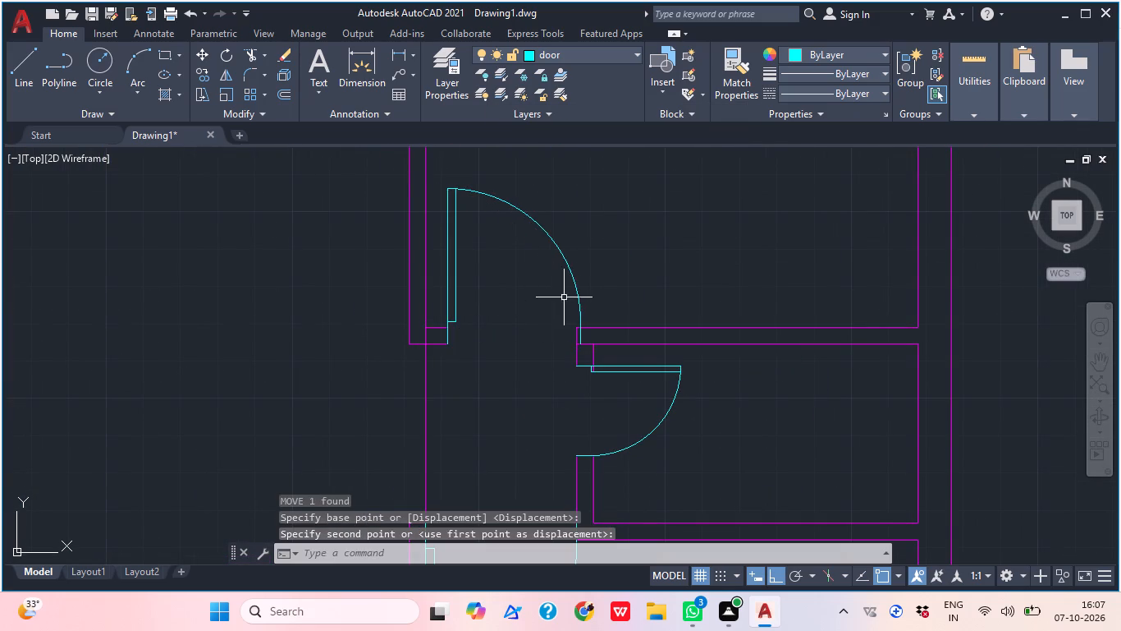
pyautogui.press('Escape')
# Scale that bedroom door by reference from its hinge corner so its width ends at the opposite wall corner.
pyautogui.click(577, 292)
pyautogui.write('sc')
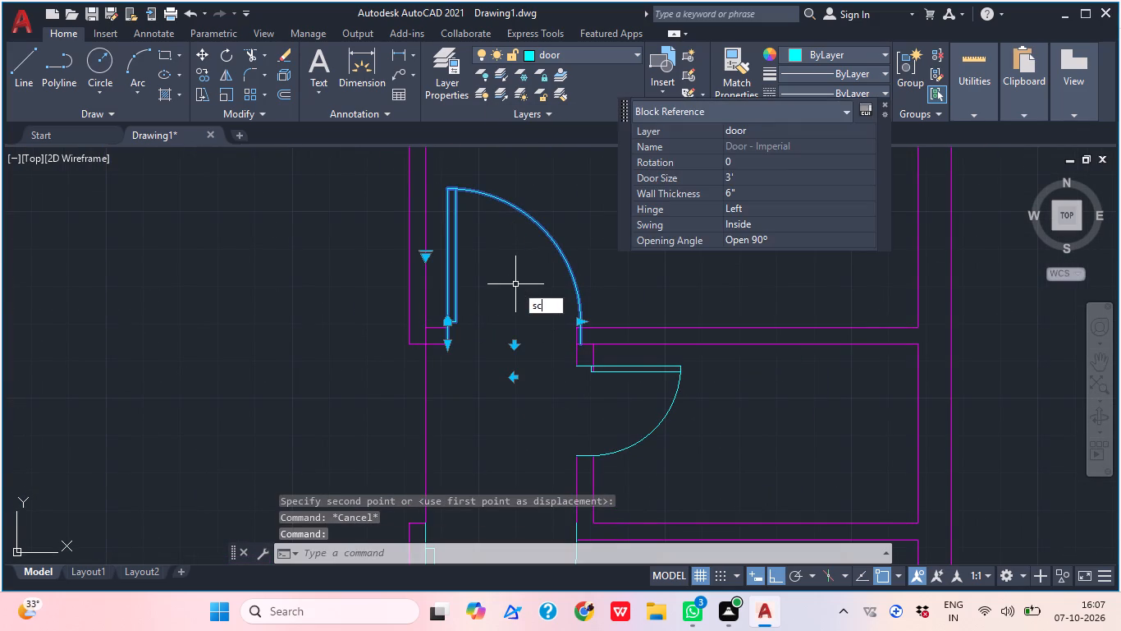
pyautogui.press('space')
pyautogui.click(449, 341)
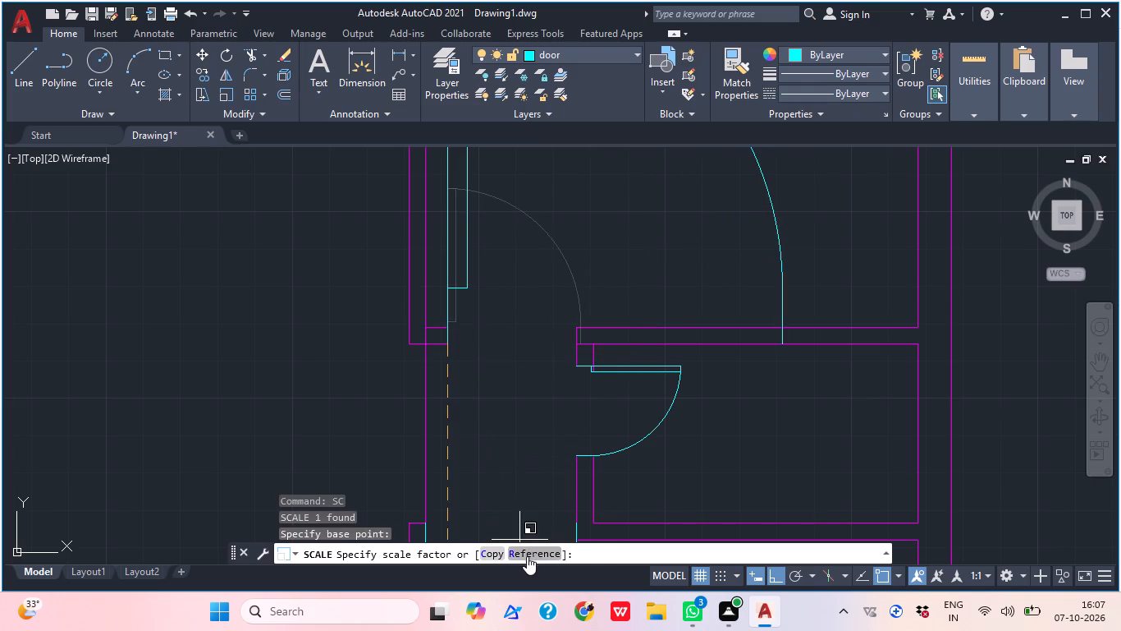
pyautogui.click(527, 556)
pyautogui.click(450, 347)
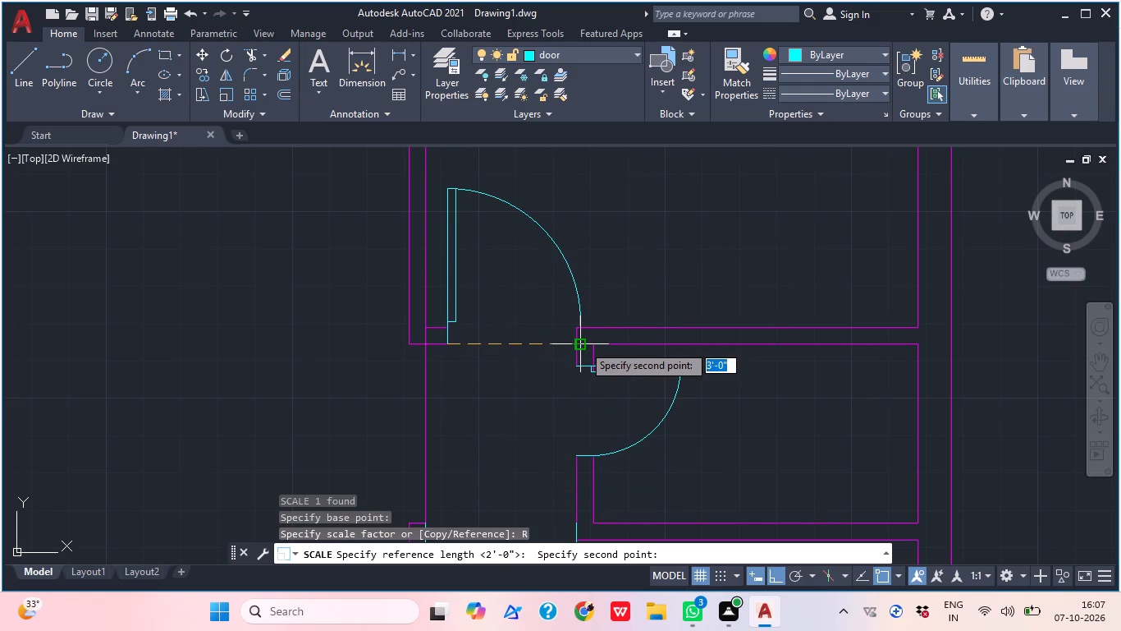
pyautogui.click(583, 343)
pyautogui.scroll(4, 583, 343)
pyautogui.scroll(-2, 583, 343)
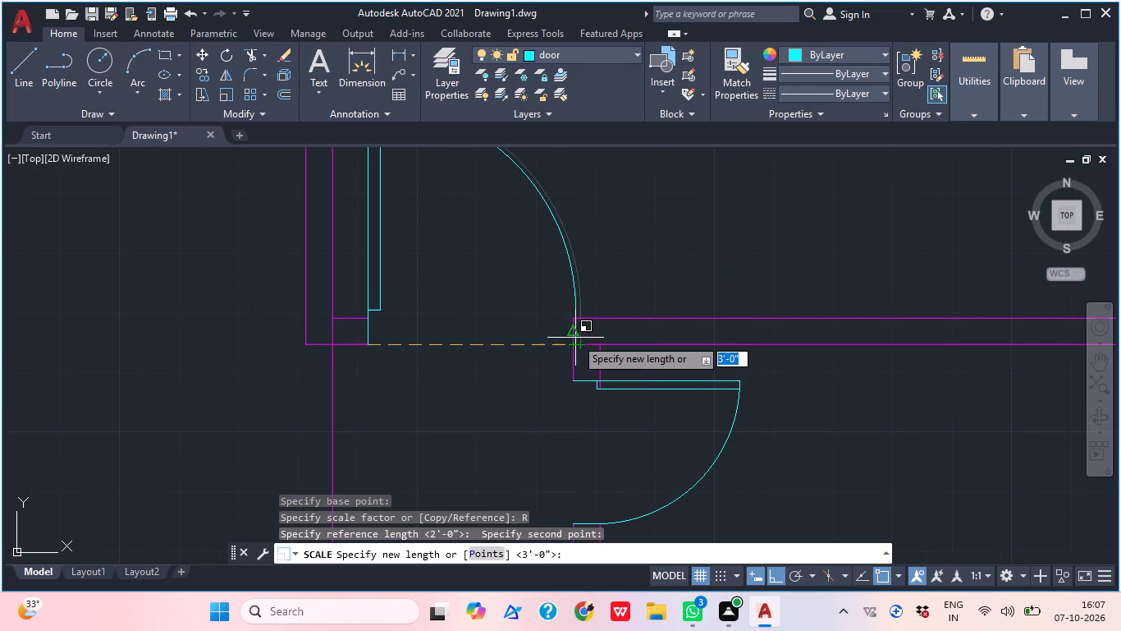
pyautogui.scroll(4, 573, 345)
pyautogui.click(581, 351)
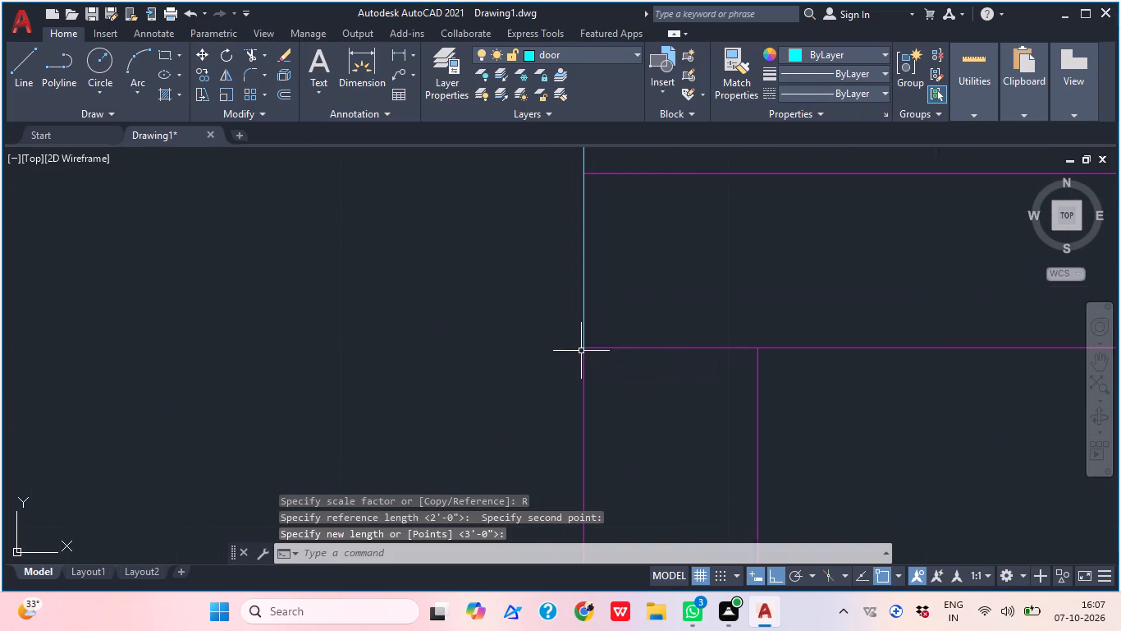
# Trim the leftover wall line across the lower unit's passage opening leading to the right-hand bedroom and bathroom doors.
pyautogui.scroll(-3, 584, 278)
pyautogui.scroll(1, 598, 260)
pyautogui.scroll(-3, 600, 259)
pyautogui.moveTo(655, 343); pyautogui.dragTo(588, 335, button='middle')
pyautogui.scroll(-1, 597, 292)
pyautogui.moveTo(579, 366); pyautogui.dragTo(548, 346, button='middle')
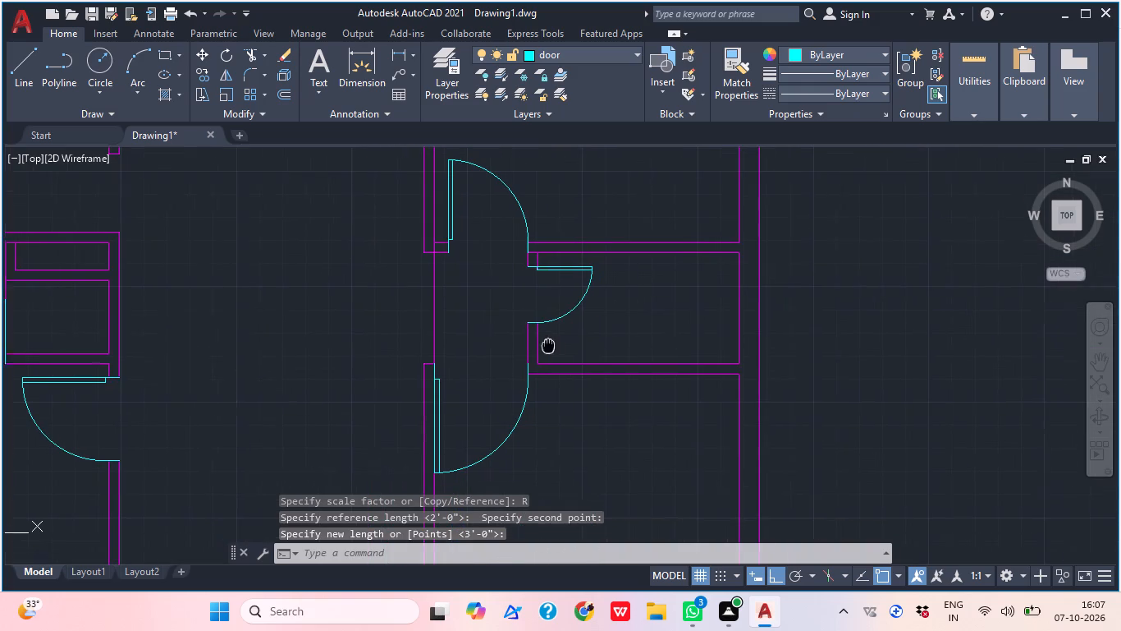
pyautogui.moveTo(548, 346); pyautogui.dragTo(547, 346, button='middle')
pyautogui.press('t')
pyautogui.press('r')
pyautogui.press('space')
pyautogui.moveTo(476, 324); pyautogui.dragTo(461, 320)
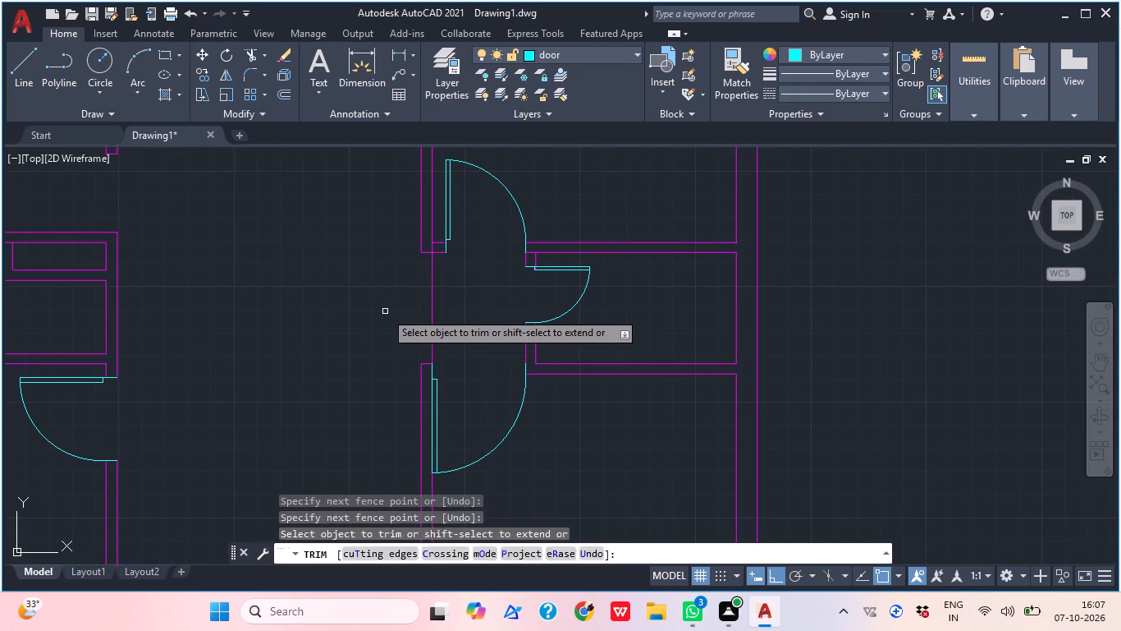
pyautogui.click(384, 311)
pyautogui.moveTo(389, 311); pyautogui.dragTo(403, 314)
pyautogui.moveTo(447, 312); pyautogui.dragTo(436, 312)
pyautogui.click(391, 307)
pyautogui.press('Escape')
# Trim the wall line end that overlaps the door leaf at the lower unit's right-hand bathroom doorway.
pyautogui.scroll(-4, 472, 293)
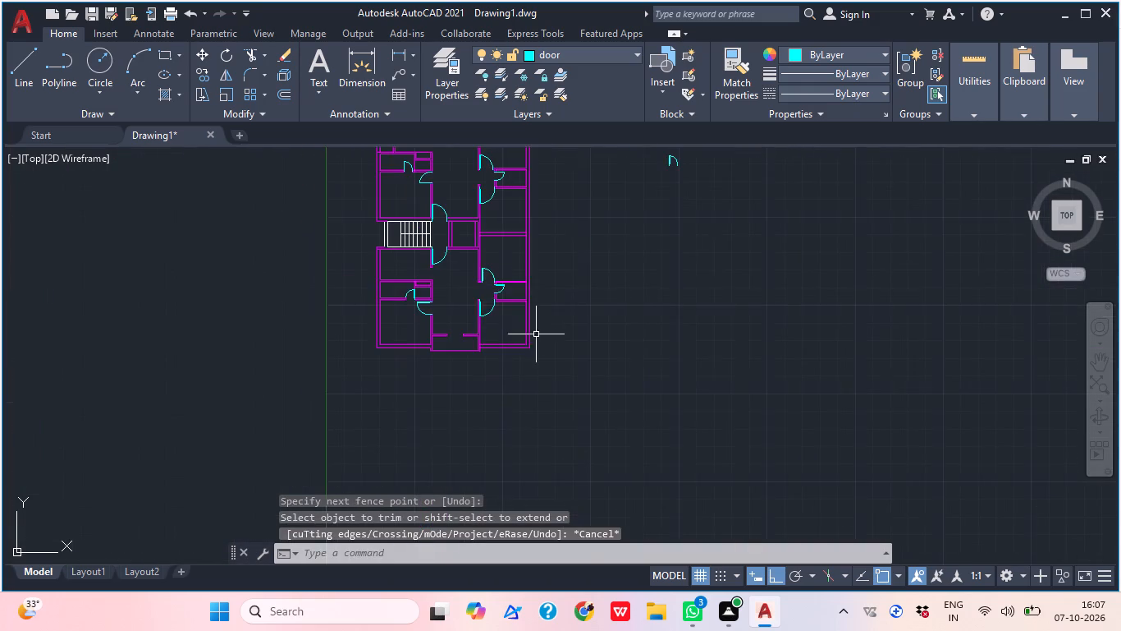
pyautogui.moveTo(492, 329); pyautogui.dragTo(481, 311, button='middle')
pyautogui.scroll(4, 487, 295)
pyautogui.moveTo(492, 311); pyautogui.dragTo(458, 449, button='middle')
pyautogui.scroll(2, 437, 296)
pyautogui.scroll(-1, 437, 296)
pyautogui.moveTo(404, 307); pyautogui.dragTo(406, 356, button='middle')
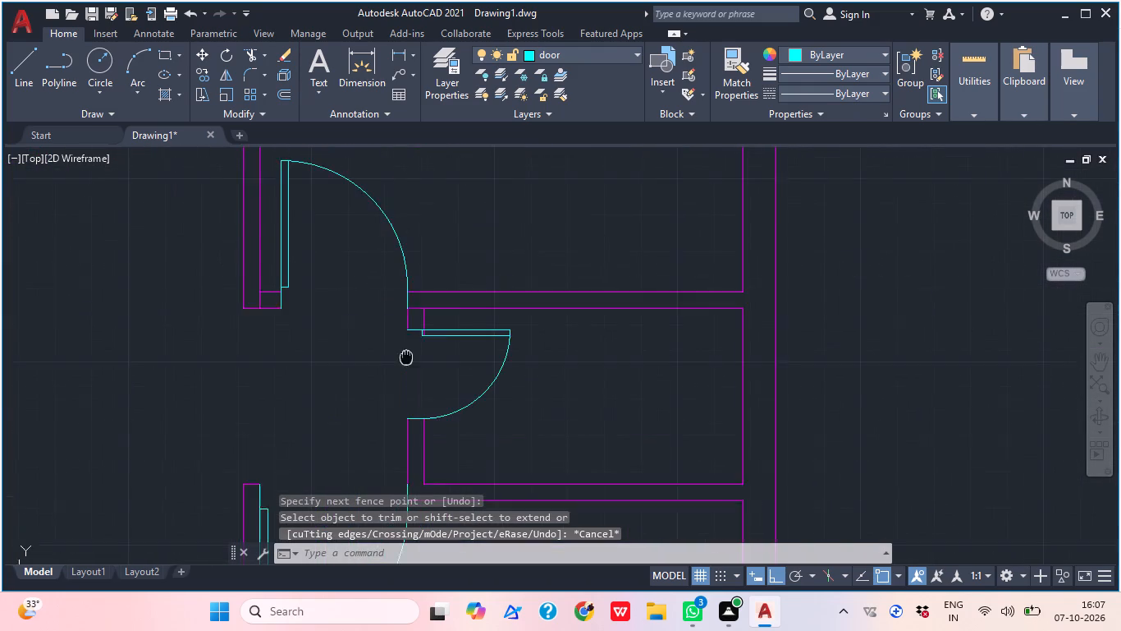
pyautogui.moveTo(406, 356); pyautogui.dragTo(406, 362, button='middle')
pyautogui.scroll(4, 416, 329)
pyautogui.scroll(-3, 472, 337)
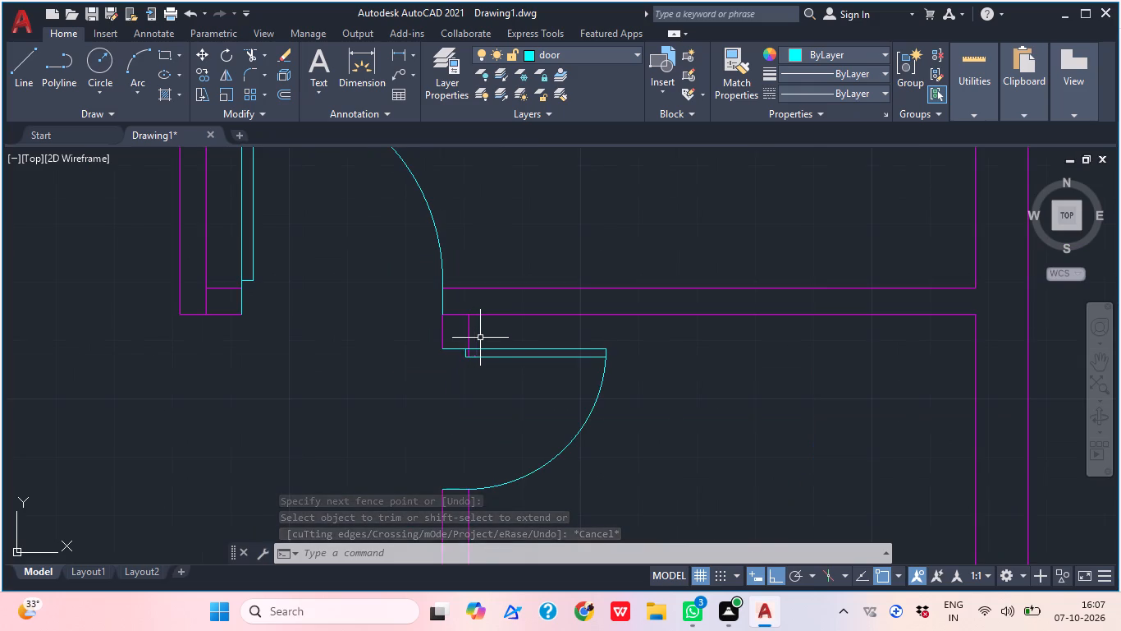
pyautogui.scroll(2, 464, 357)
pyautogui.press('t')
pyautogui.write('r')
pyautogui.press('space')
pyautogui.scroll(6, 465, 357)
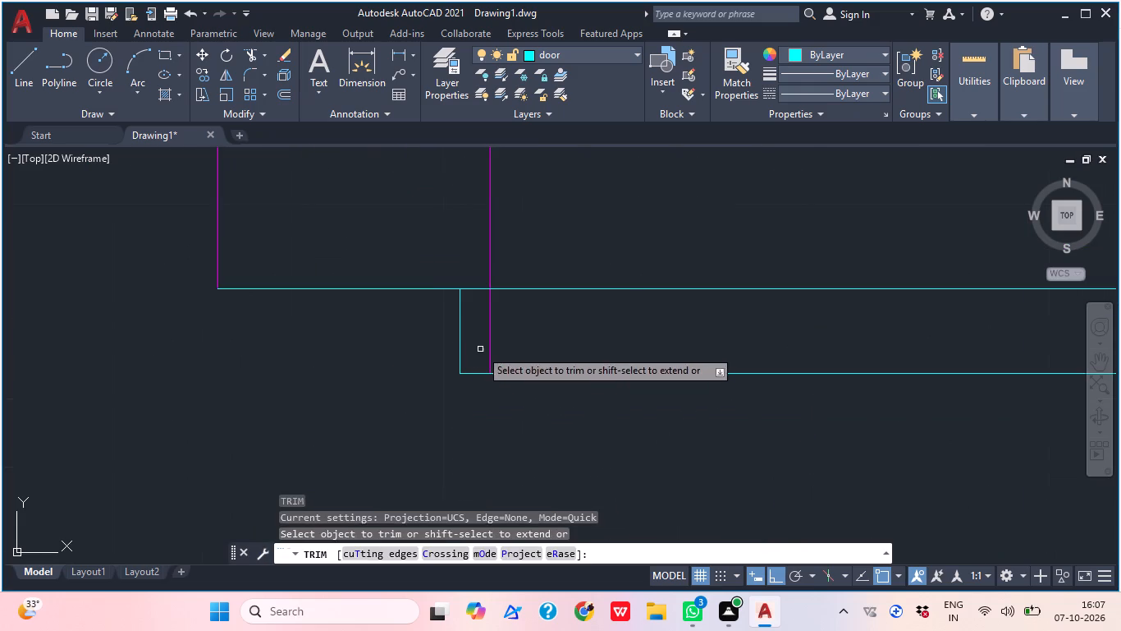
pyautogui.click(483, 348)
pyautogui.click(518, 339)
pyautogui.press('Escape')
pyautogui.scroll(-4, 465, 311)
pyautogui.scroll(3, 485, 308)
pyautogui.scroll(-2, 487, 308)
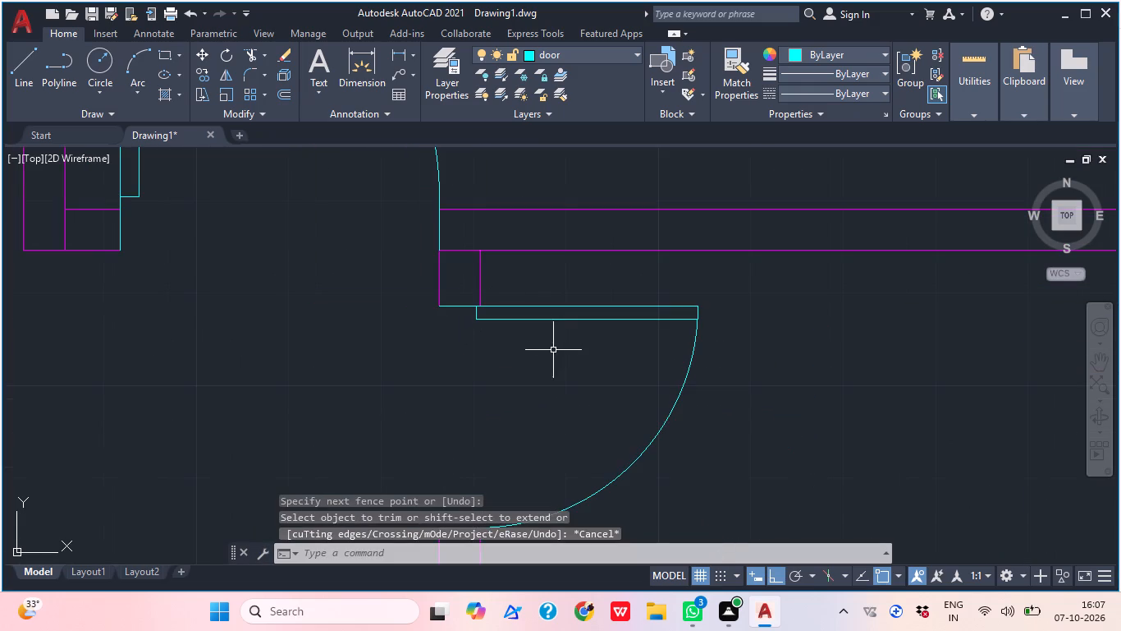
pyautogui.press('Escape')
# Look over the placed doors in both units and the central stair area.
pyautogui.scroll(-2, 519, 334)
pyautogui.moveTo(649, 454); pyautogui.dragTo(556, 337, button='middle')
pyautogui.scroll(1, 556, 322)
pyautogui.scroll(-5, 556, 322)
pyautogui.moveTo(556, 343); pyautogui.dragTo(556, 377, button='middle')
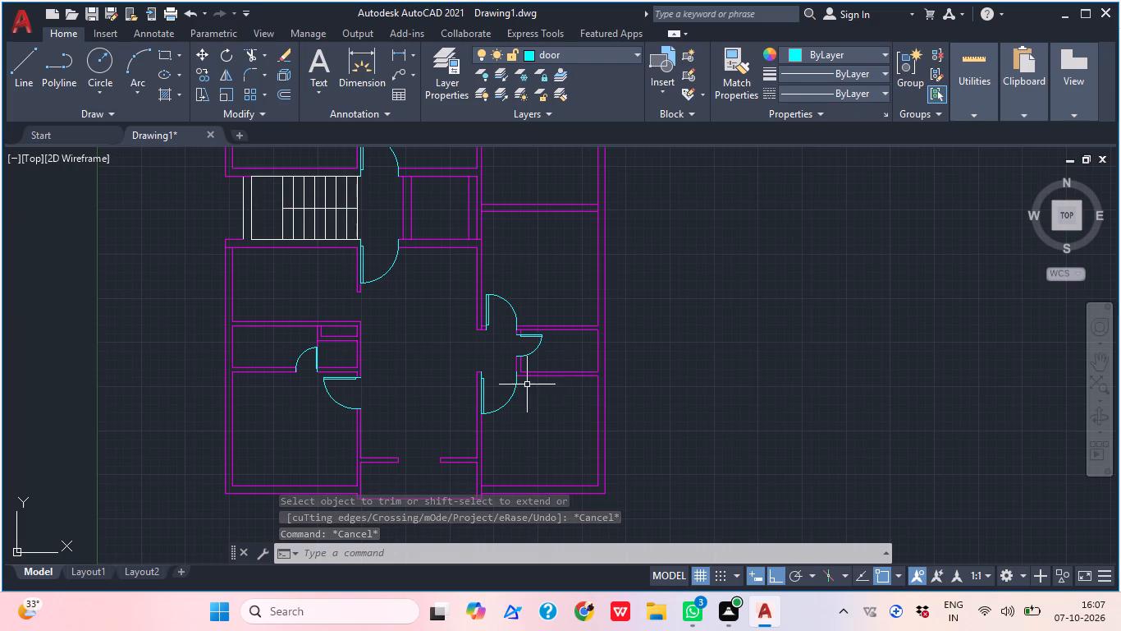
pyautogui.moveTo(492, 408); pyautogui.dragTo(492, 361, button='middle')
pyautogui.moveTo(402, 419); pyautogui.dragTo(408, 394, button='middle')
pyautogui.scroll(-1, 399, 349)
pyautogui.moveTo(395, 342); pyautogui.dragTo(382, 393, button='middle')
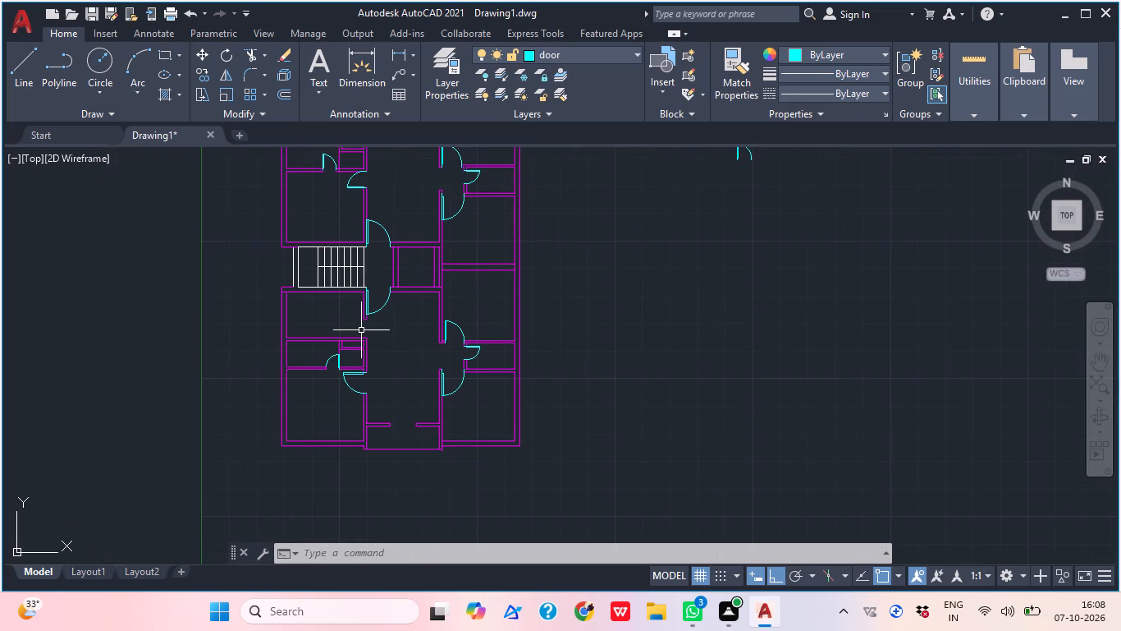
pyautogui.moveTo(442, 370); pyautogui.dragTo(418, 438, button='middle')
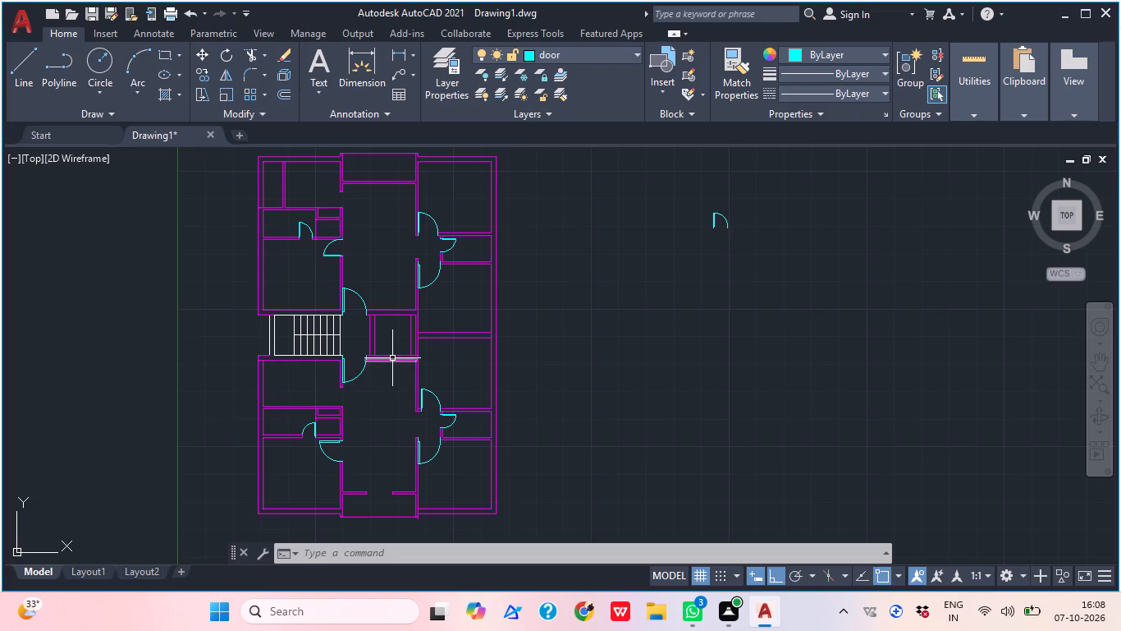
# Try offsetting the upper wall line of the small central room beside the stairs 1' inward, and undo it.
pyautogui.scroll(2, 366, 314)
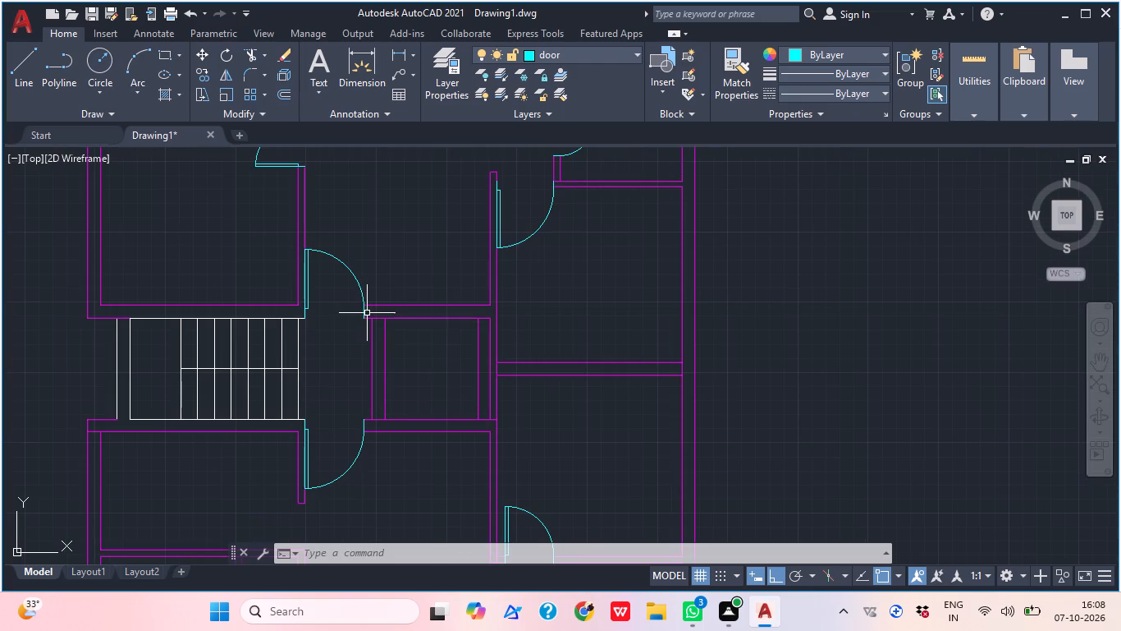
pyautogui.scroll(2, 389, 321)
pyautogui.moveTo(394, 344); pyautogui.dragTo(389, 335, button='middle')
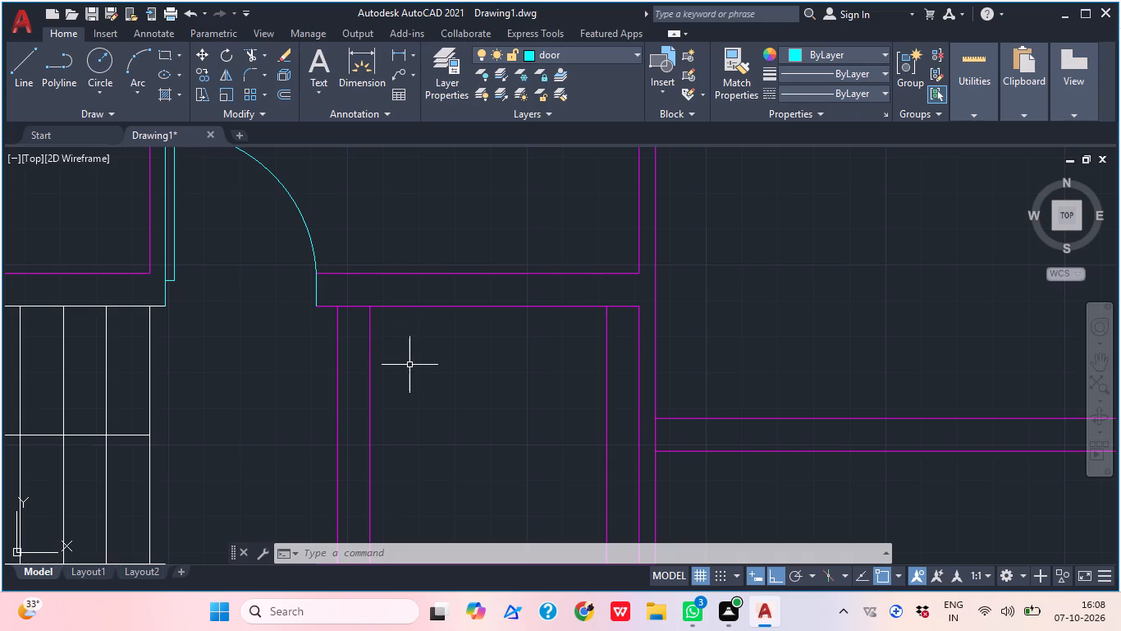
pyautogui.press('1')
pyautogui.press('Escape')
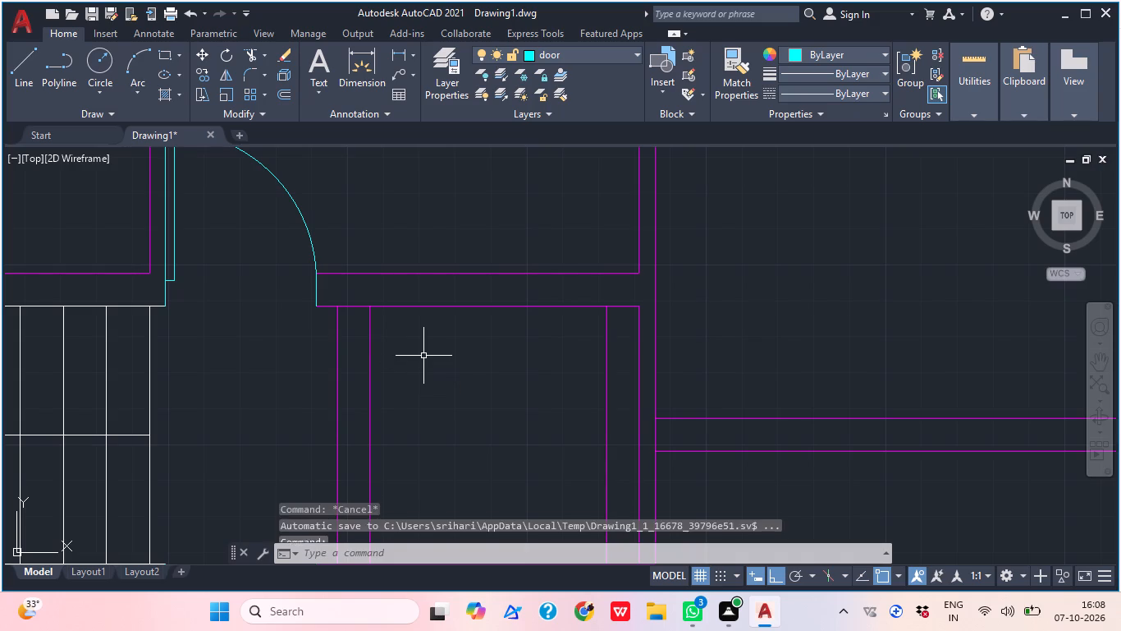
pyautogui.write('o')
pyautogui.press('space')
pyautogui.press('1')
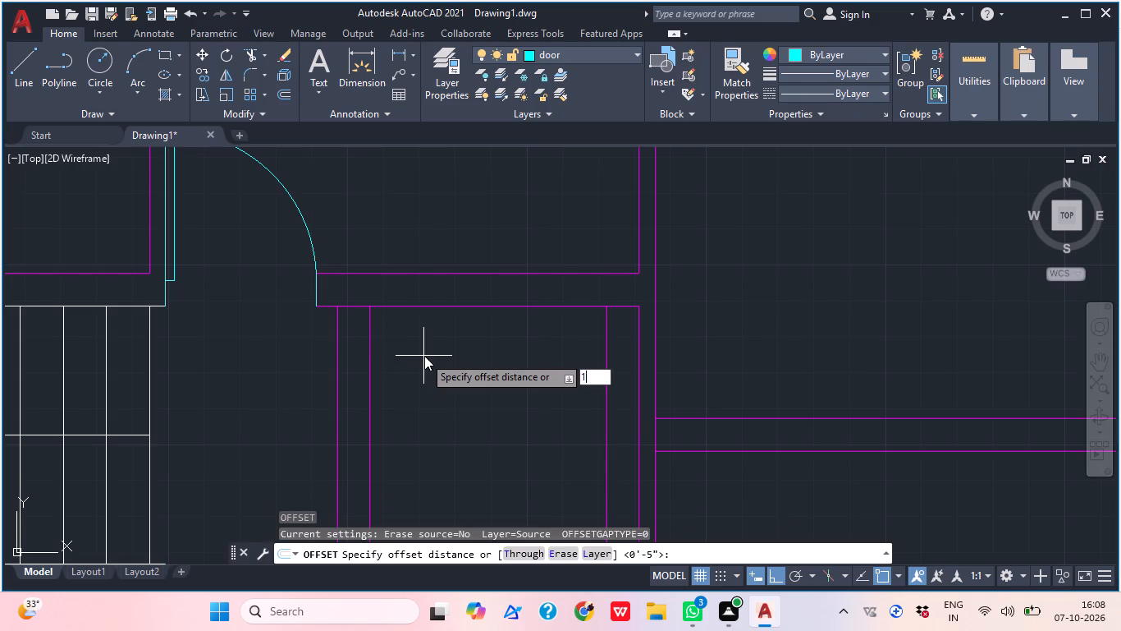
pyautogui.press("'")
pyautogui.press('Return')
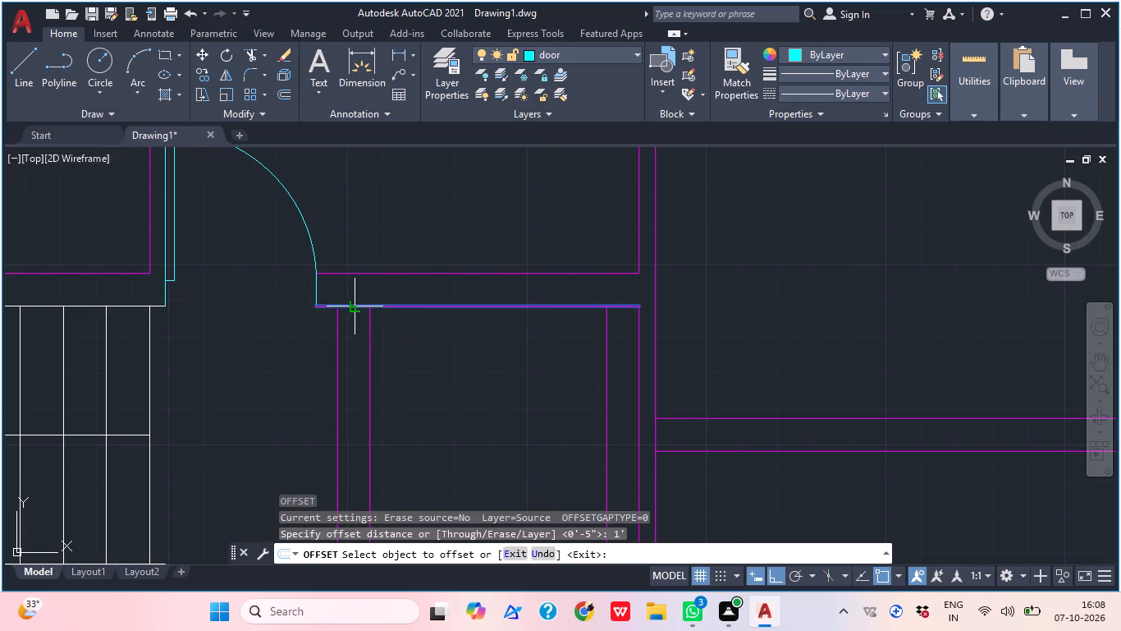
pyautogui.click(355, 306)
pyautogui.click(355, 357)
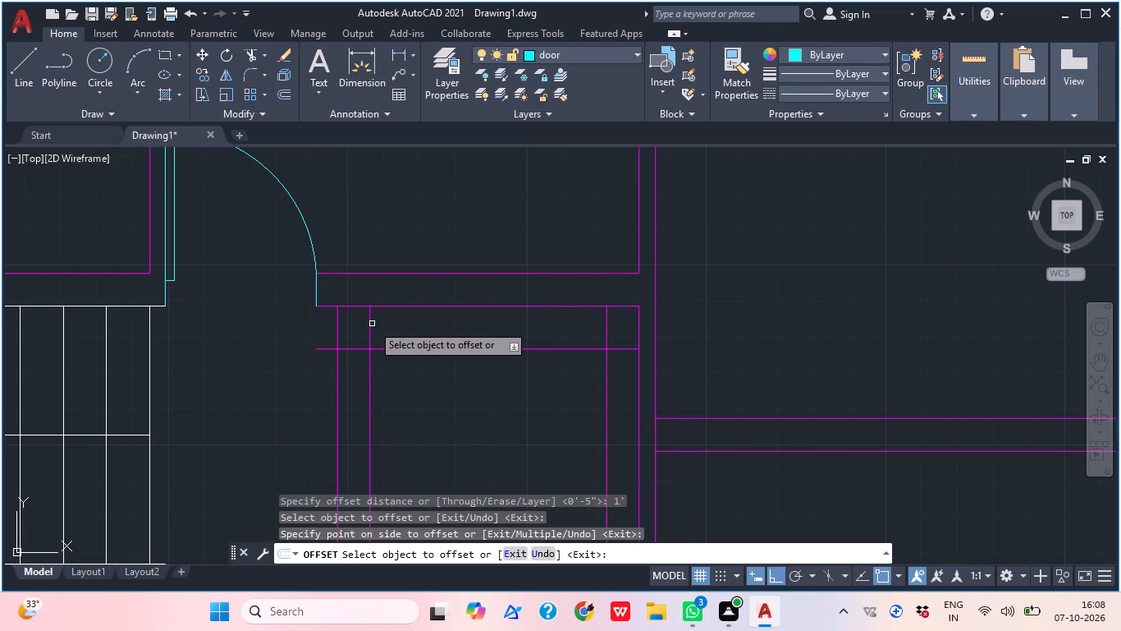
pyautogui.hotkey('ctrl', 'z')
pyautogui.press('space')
# Offset the small central room's upper and lower wall lines 1'5" inward.
pyautogui.press('space')
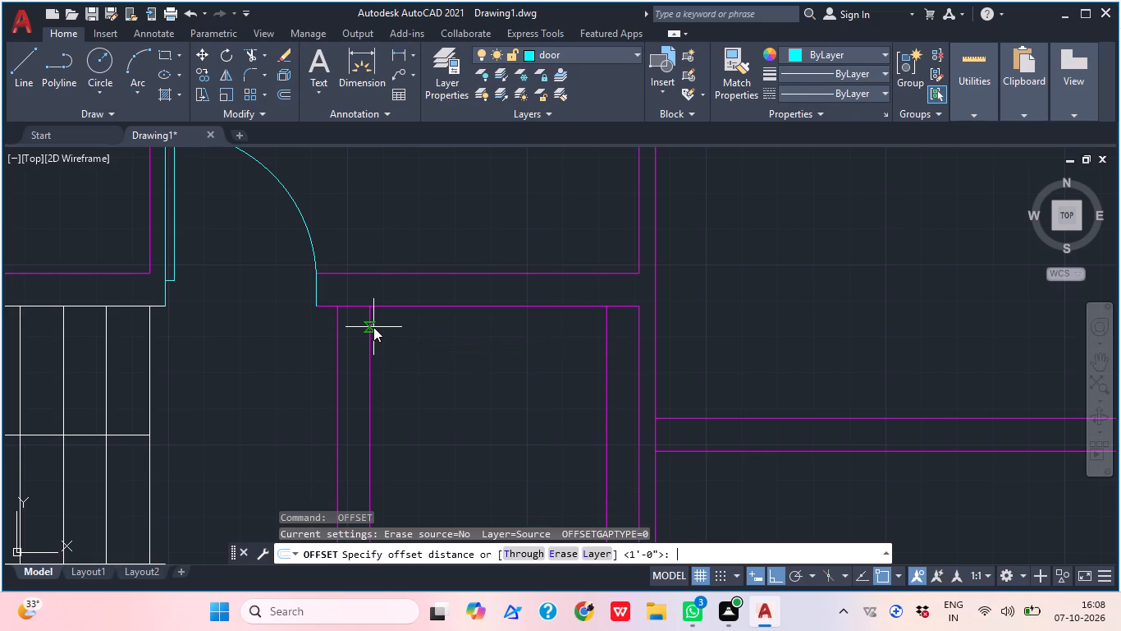
pyautogui.press('1')
pyautogui.press("'")
pyautogui.write('5"')
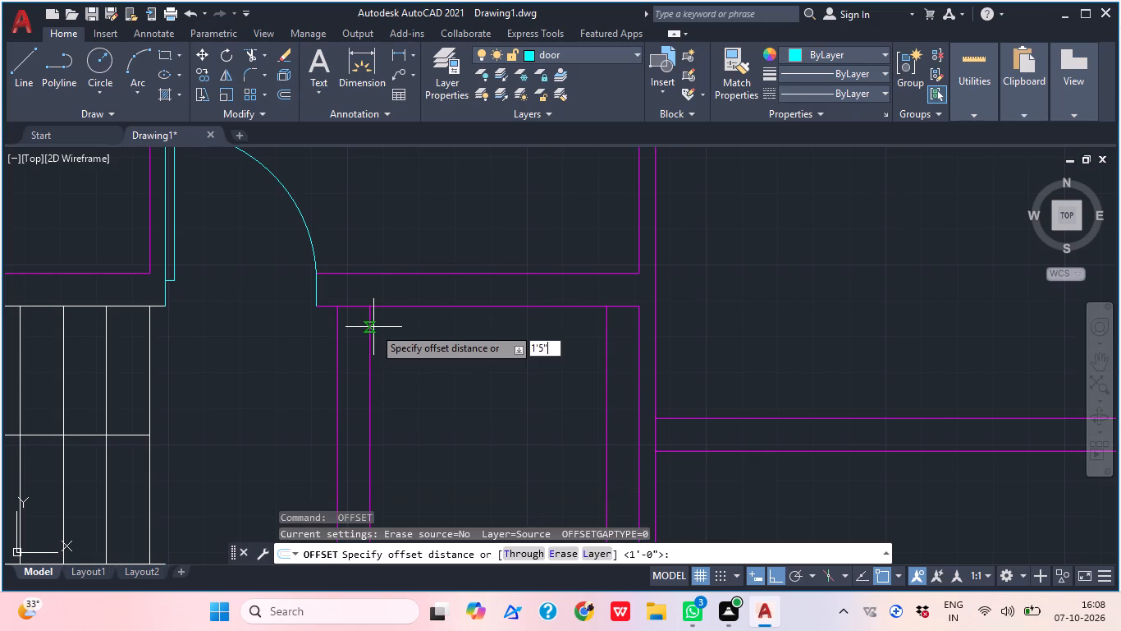
pyautogui.press('Return')
pyautogui.click(345, 306)
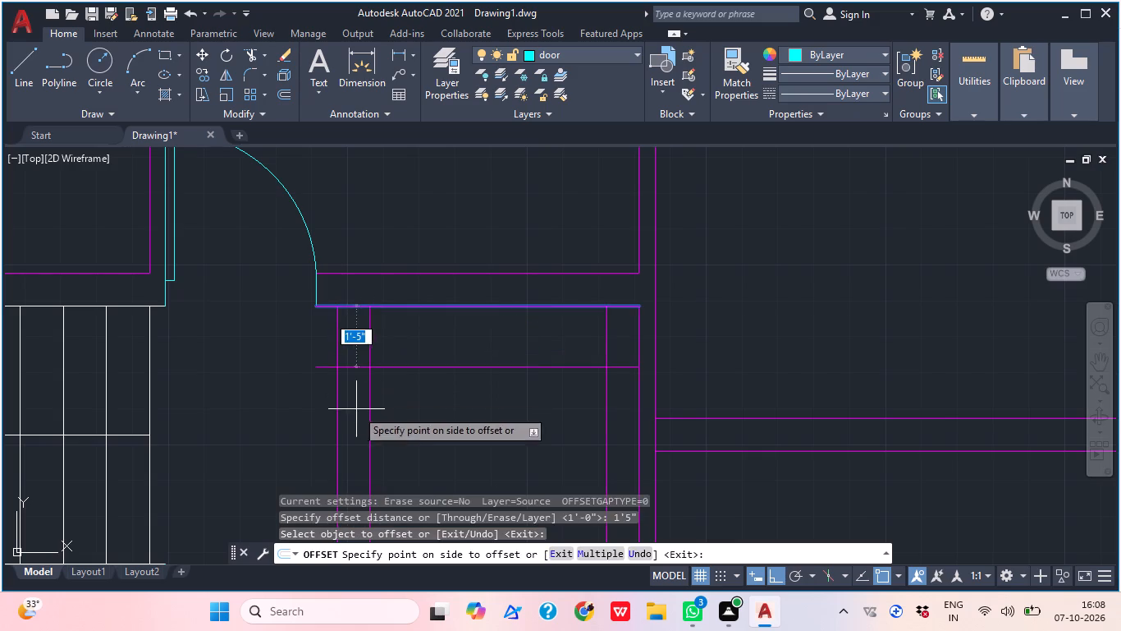
pyautogui.click(359, 419)
pyautogui.scroll(-1, 417, 387)
pyautogui.moveTo(417, 353); pyautogui.dragTo(411, 291, button='middle')
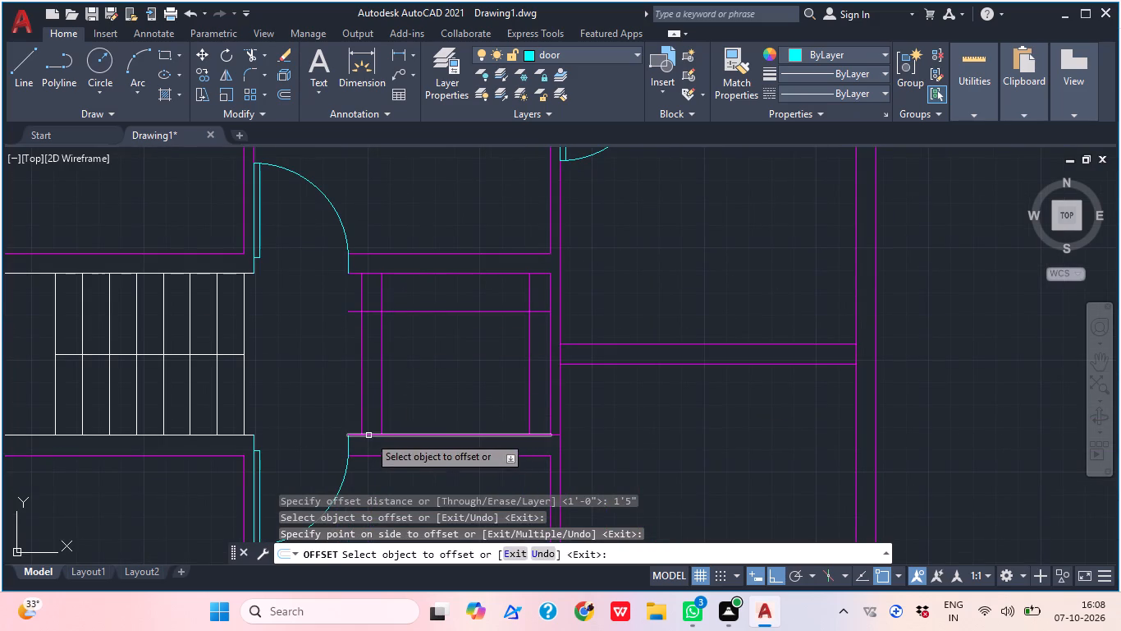
pyautogui.click(368, 435)
pyautogui.click(373, 364)
pyautogui.press('Escape')
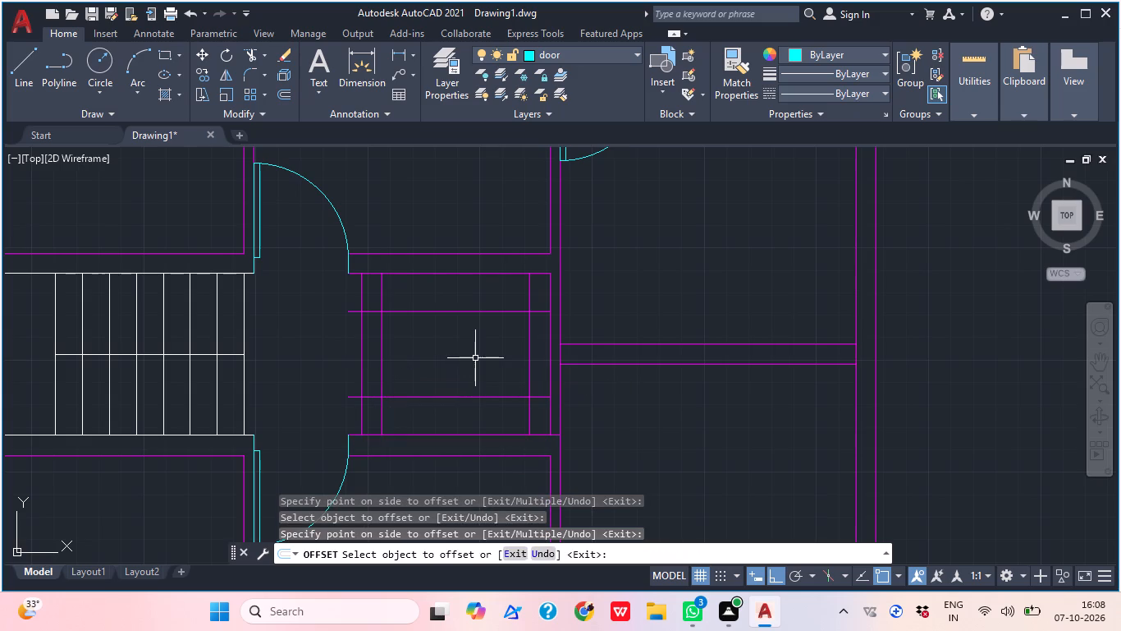
# Trim both offset lines across the small central room's interior and the lower one's overhang outside the left wall.
pyautogui.press('t')
pyautogui.write('r')
pyautogui.press('space')
pyautogui.click(457, 403)
pyautogui.click(439, 297)
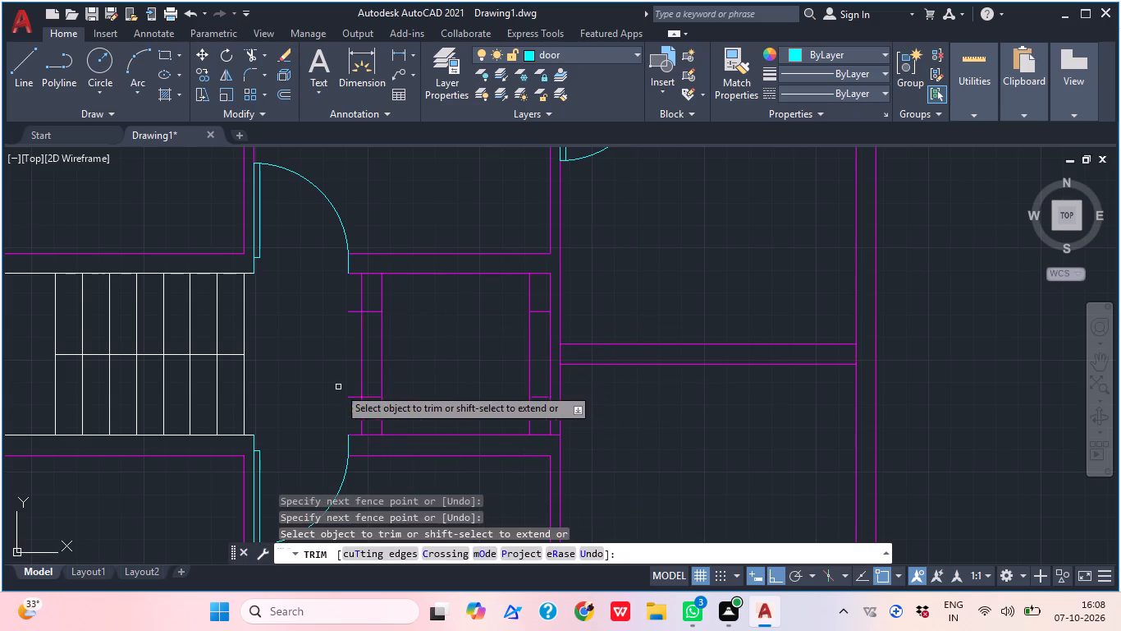
pyautogui.click(342, 415)
pyautogui.click(344, 300)
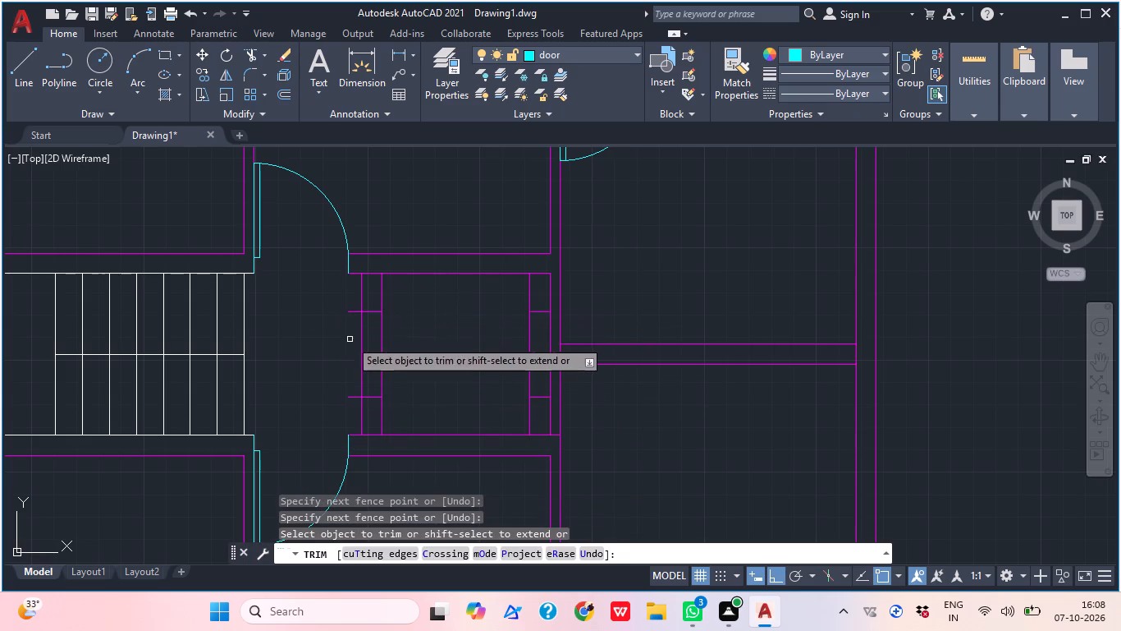
pyautogui.scroll(3, 344, 389)
pyautogui.click(397, 429)
pyautogui.click(386, 371)
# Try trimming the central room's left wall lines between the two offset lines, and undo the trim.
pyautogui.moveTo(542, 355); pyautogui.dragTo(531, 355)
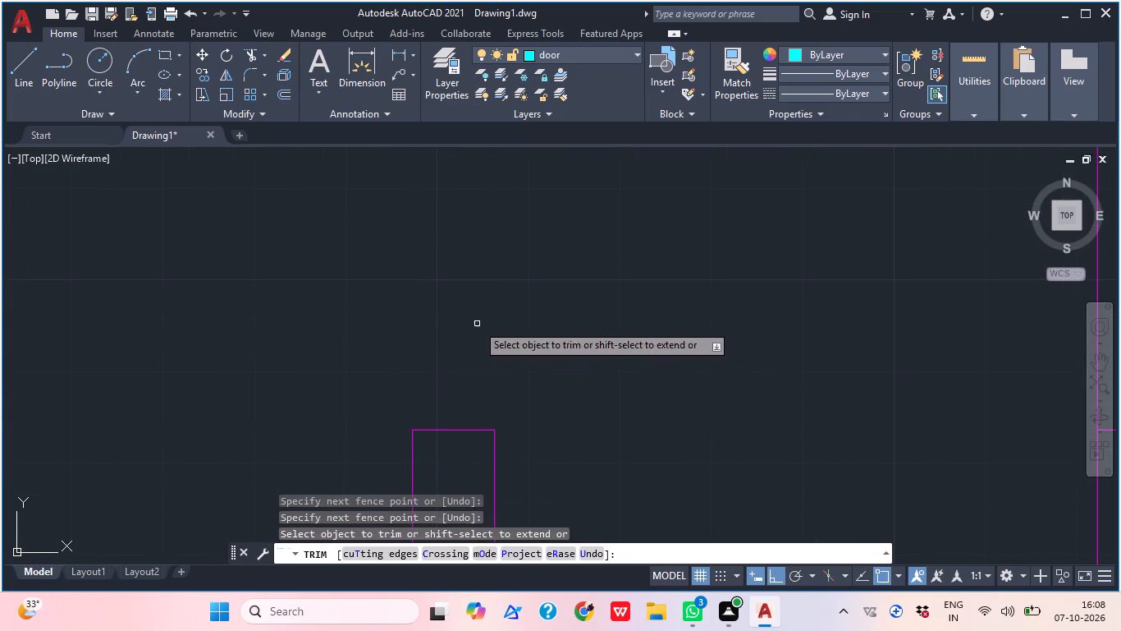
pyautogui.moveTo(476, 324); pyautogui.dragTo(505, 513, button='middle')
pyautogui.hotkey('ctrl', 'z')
# Trim the upper offset line's overhang outside the central room's left wall.
pyautogui.scroll(-4, 456, 297)
pyautogui.scroll(1, 466, 300)
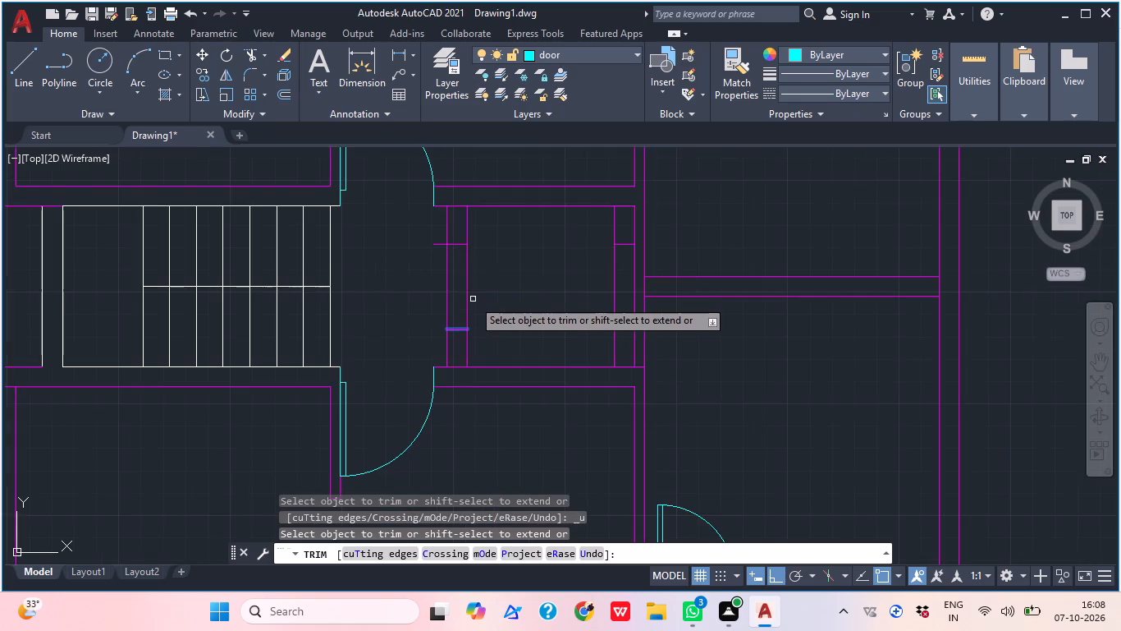
pyautogui.scroll(3, 433, 247)
pyautogui.click(442, 245)
pyautogui.click(451, 218)
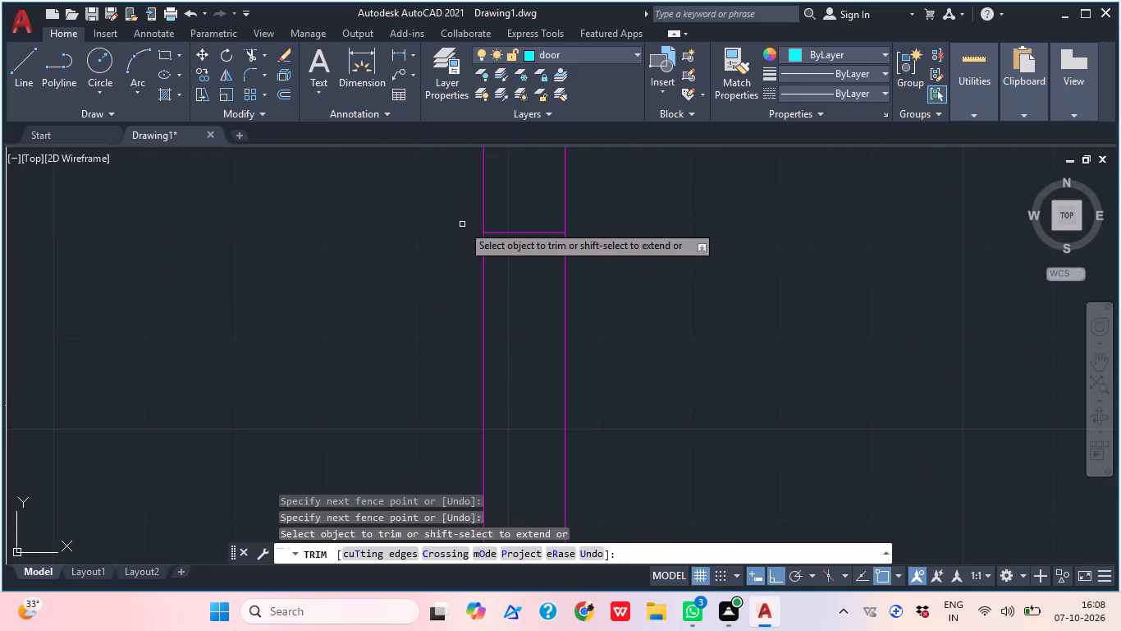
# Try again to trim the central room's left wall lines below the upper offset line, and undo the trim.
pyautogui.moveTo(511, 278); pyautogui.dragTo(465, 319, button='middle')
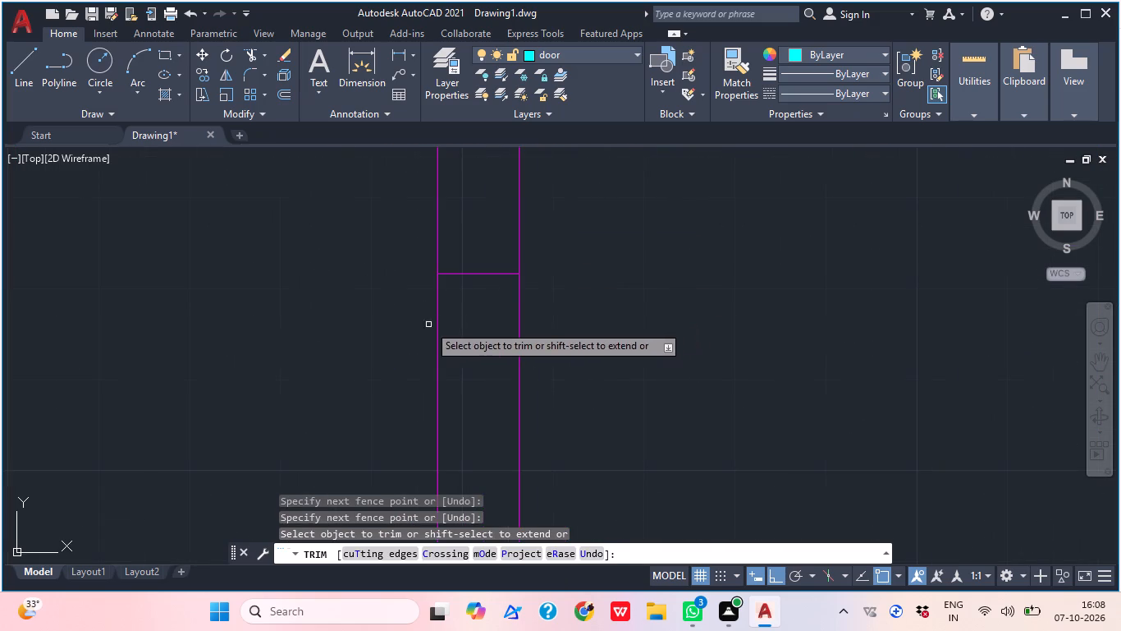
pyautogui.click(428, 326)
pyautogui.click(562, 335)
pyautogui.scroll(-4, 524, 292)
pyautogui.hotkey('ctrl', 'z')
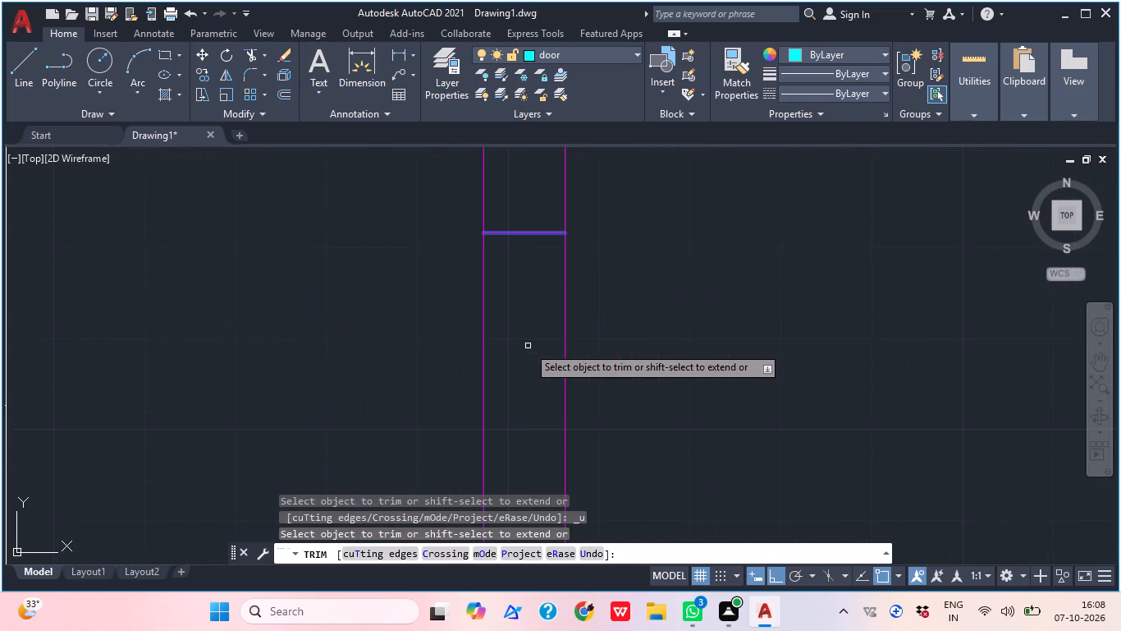
# Trim both left wall lines between the two offset lines to open the small central room's doorway.
pyautogui.scroll(-5, 557, 297)
pyautogui.click(531, 319)
pyautogui.click(568, 310)
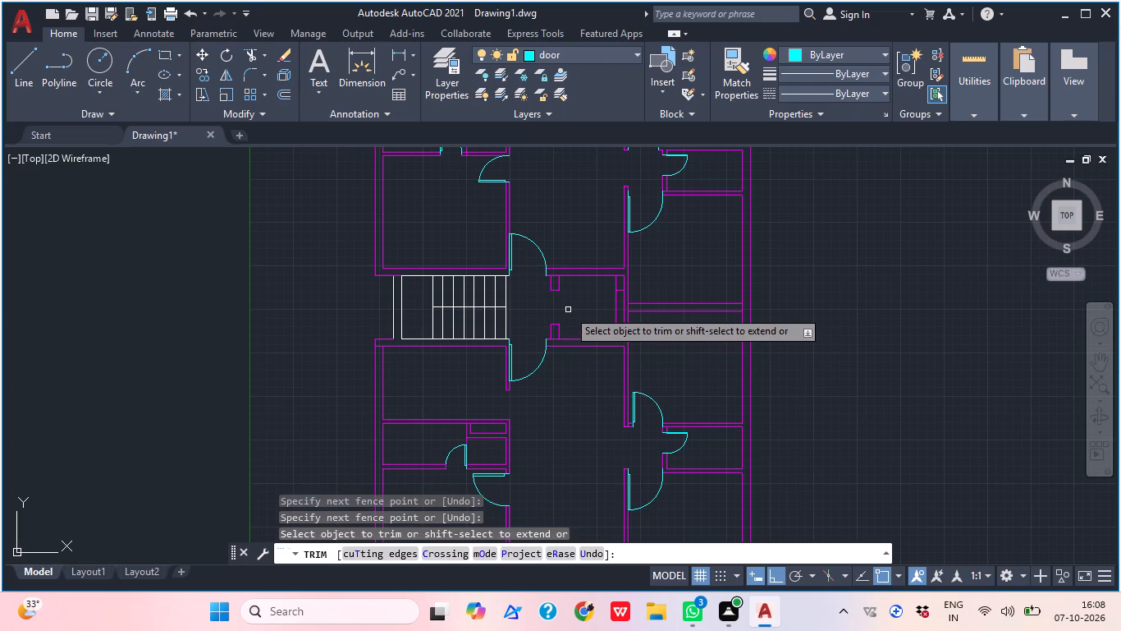
pyautogui.moveTo(593, 311); pyautogui.dragTo(567, 343, button='middle')
pyautogui.press('`')
pyautogui.press('Escape')
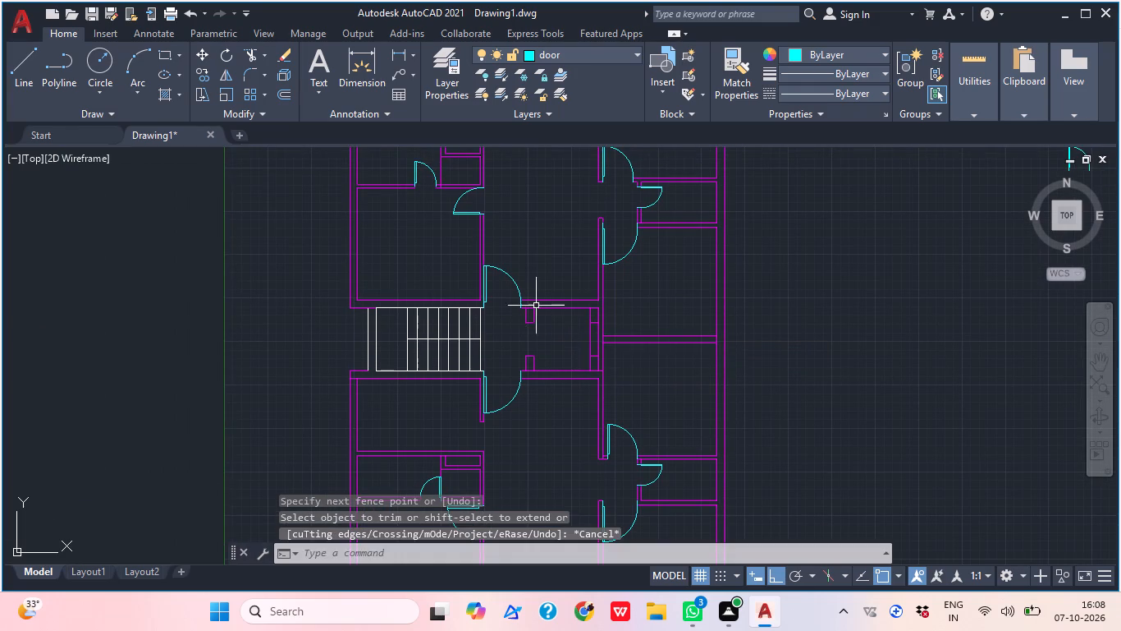
# Trim the upper and lower wall line pieces crossing the bases of the central room's two doorway stubs.
pyautogui.press('space')
pyautogui.scroll(3, 539, 311)
pyautogui.click(503, 298)
pyautogui.scroll(-4, 521, 296)
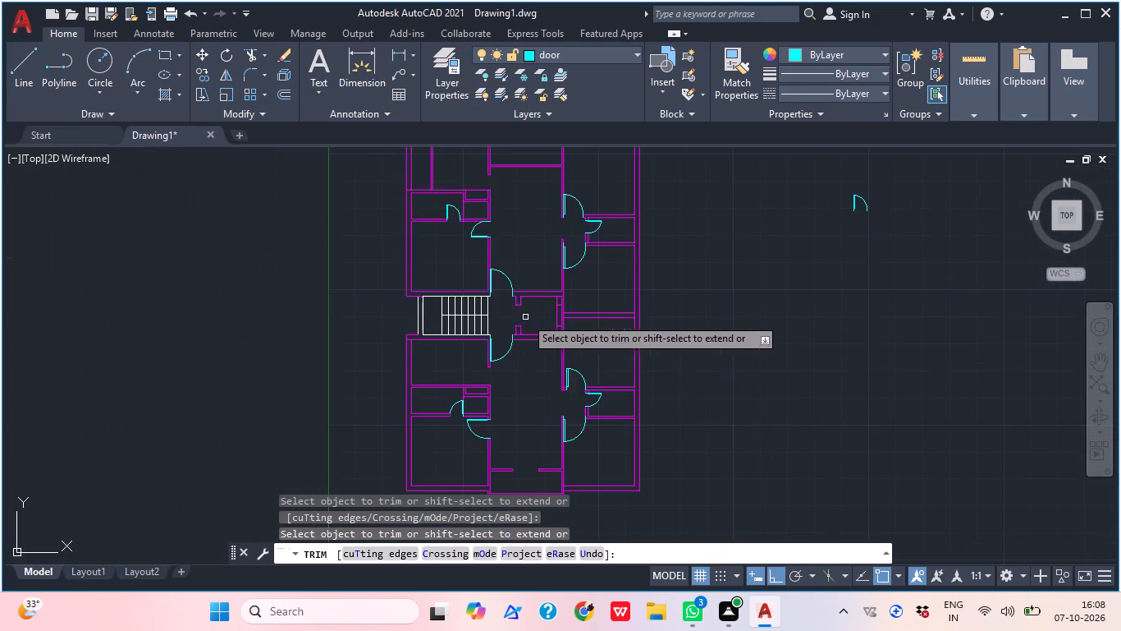
pyautogui.scroll(3, 519, 347)
pyautogui.click(518, 324)
pyautogui.click(519, 336)
pyautogui.press('Escape')
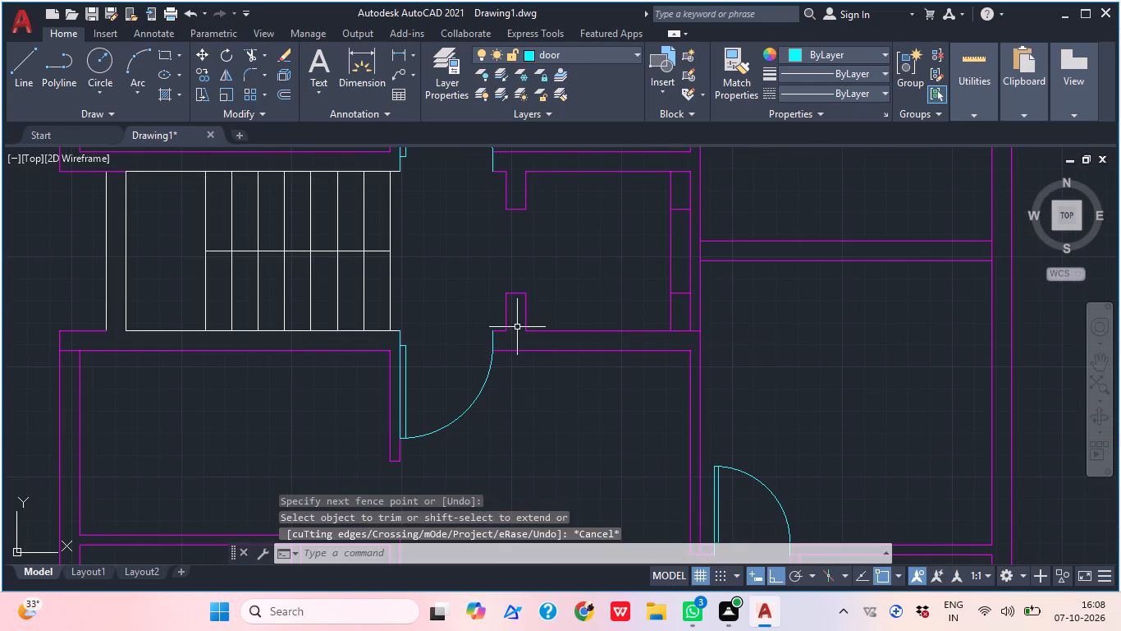
# On the wall layer, draw connected lines along the lobby's upper, room-side and lower edges between the stairs and the small central room.
pyautogui.moveTo(534, 317); pyautogui.dragTo(488, 403, button='middle')
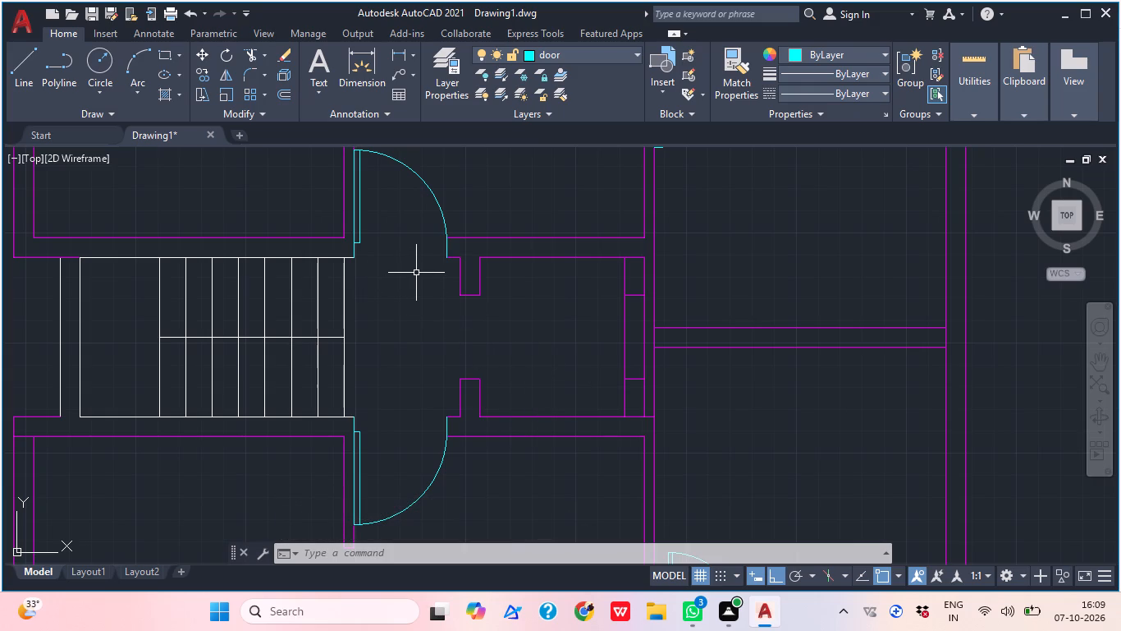
pyautogui.click(615, 53)
pyautogui.click(573, 233)
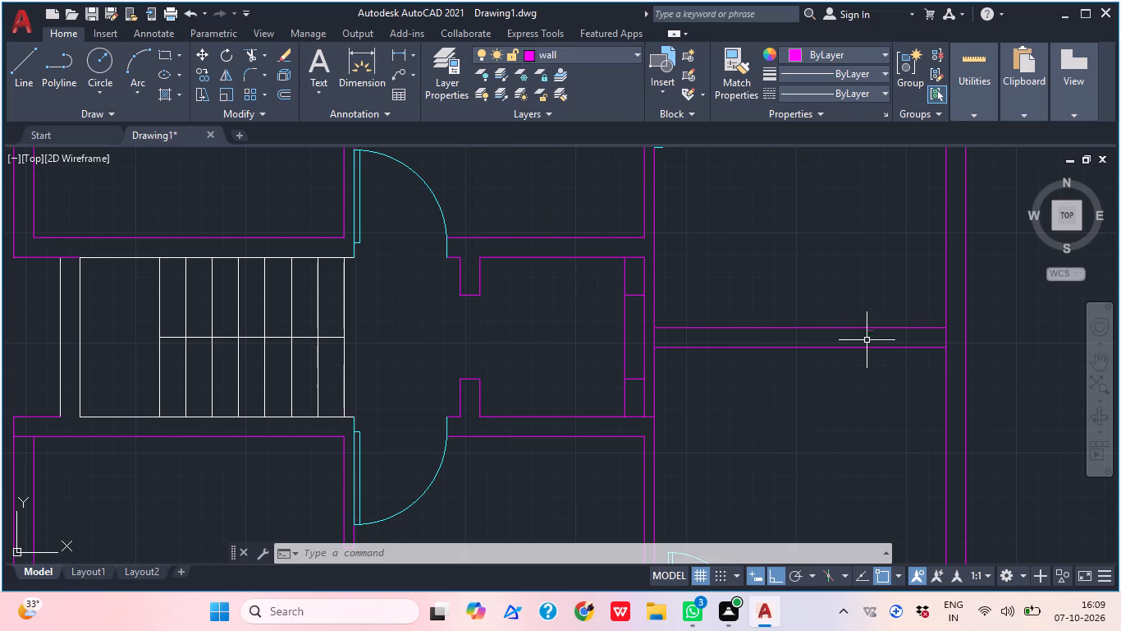
pyautogui.press('l')
pyautogui.press('space')
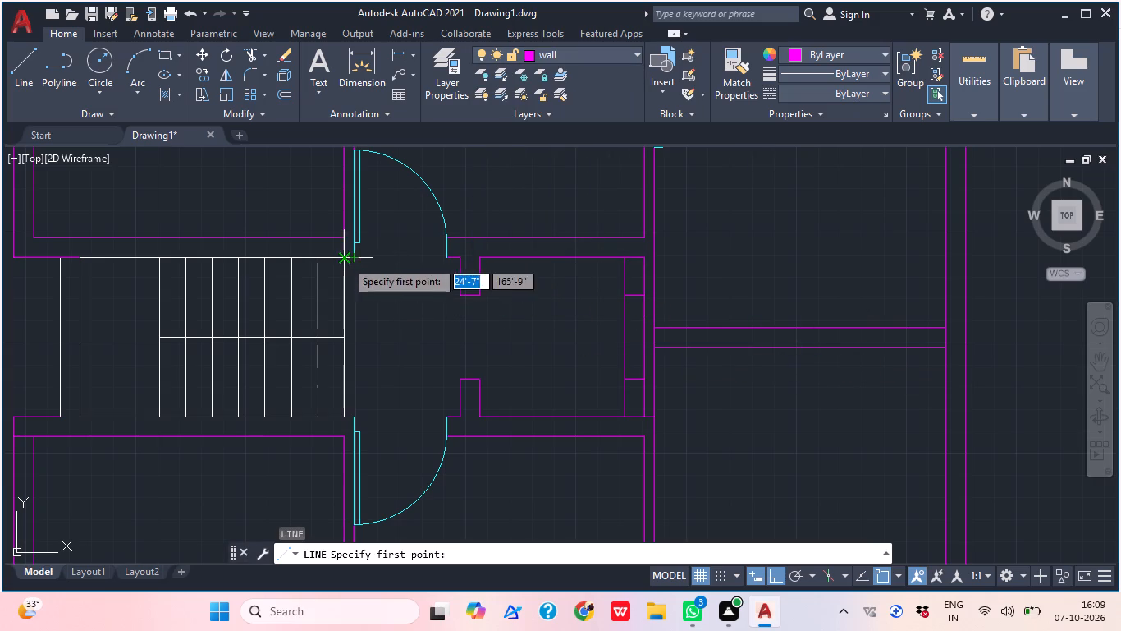
pyautogui.click(348, 261)
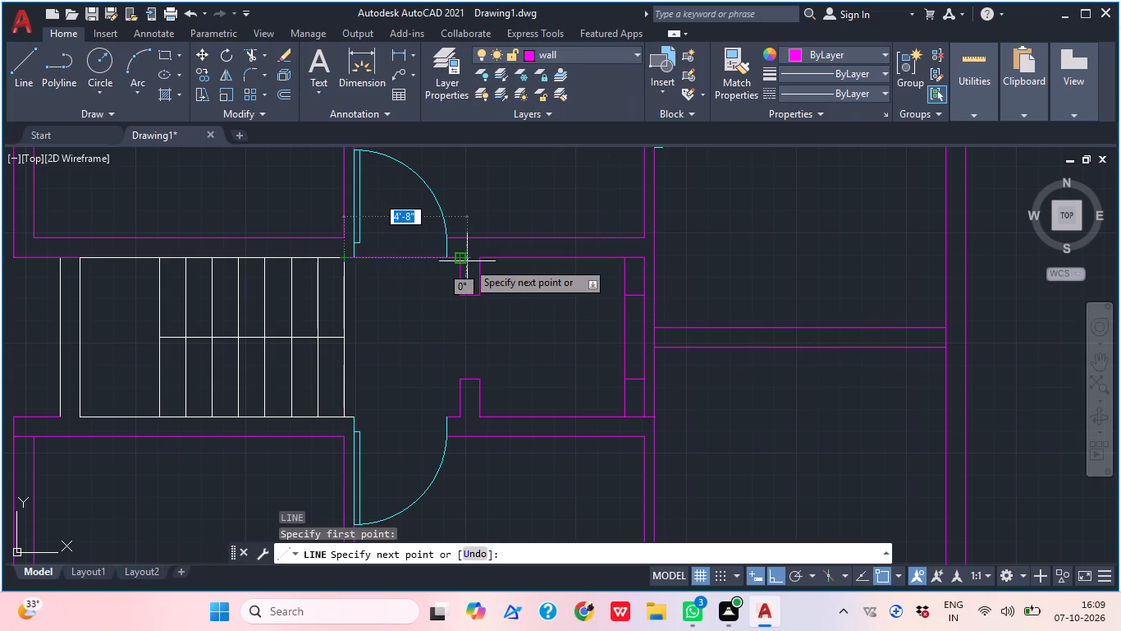
pyautogui.click(463, 261)
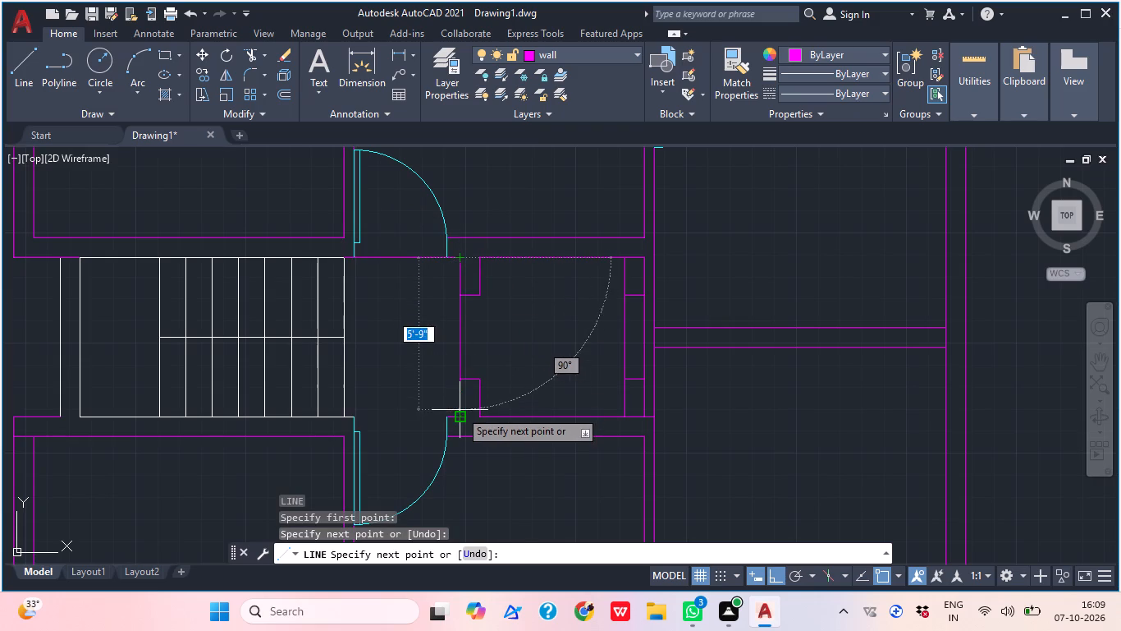
pyautogui.click(462, 416)
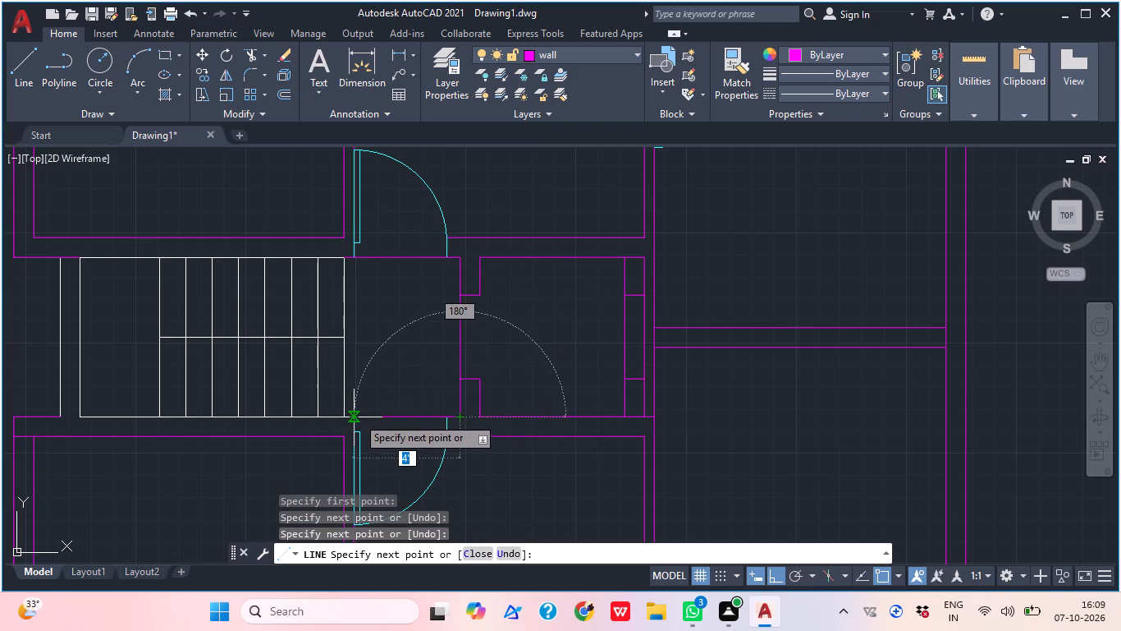
pyautogui.click(357, 420)
pyautogui.press('Escape')
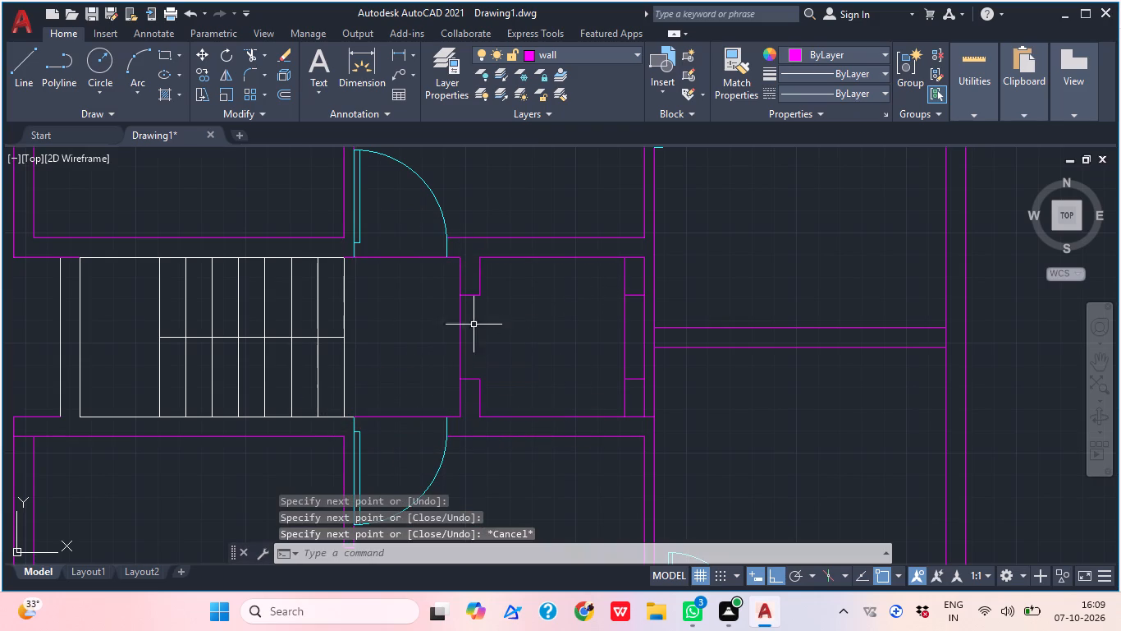
# Examine the stair lobby, the small central room and the adjoining entrance doors against the surrounding plan.
pyautogui.moveTo(532, 316); pyautogui.dragTo(507, 330, button='middle')
pyautogui.scroll(-2, 507, 330)
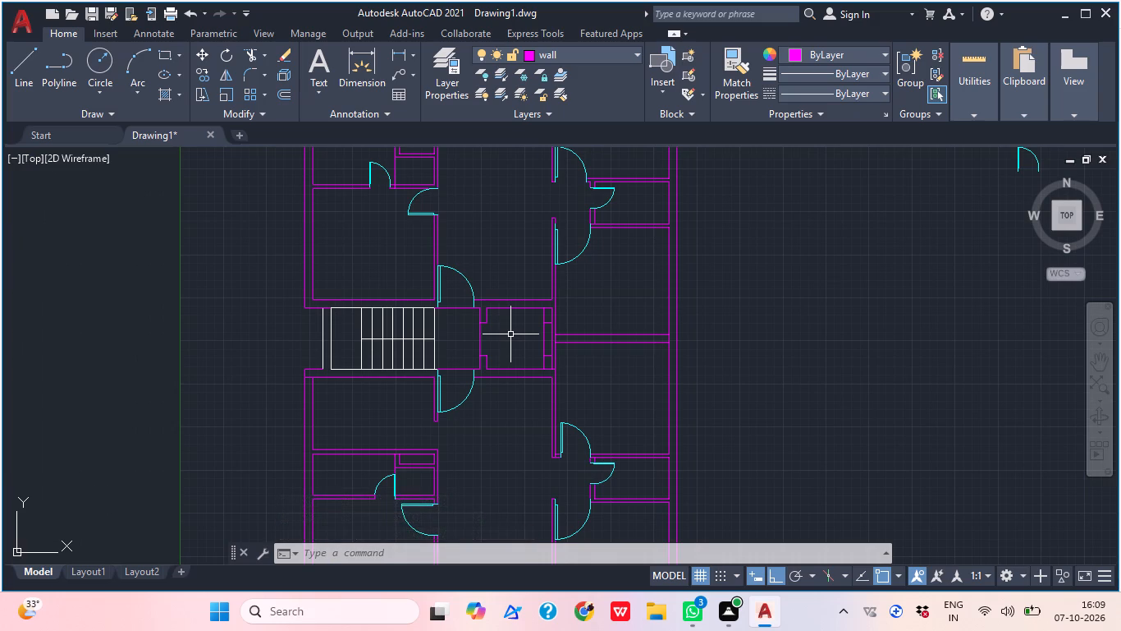
pyautogui.scroll(-1, 547, 352)
pyautogui.moveTo(545, 352); pyautogui.dragTo(489, 382, button='middle')
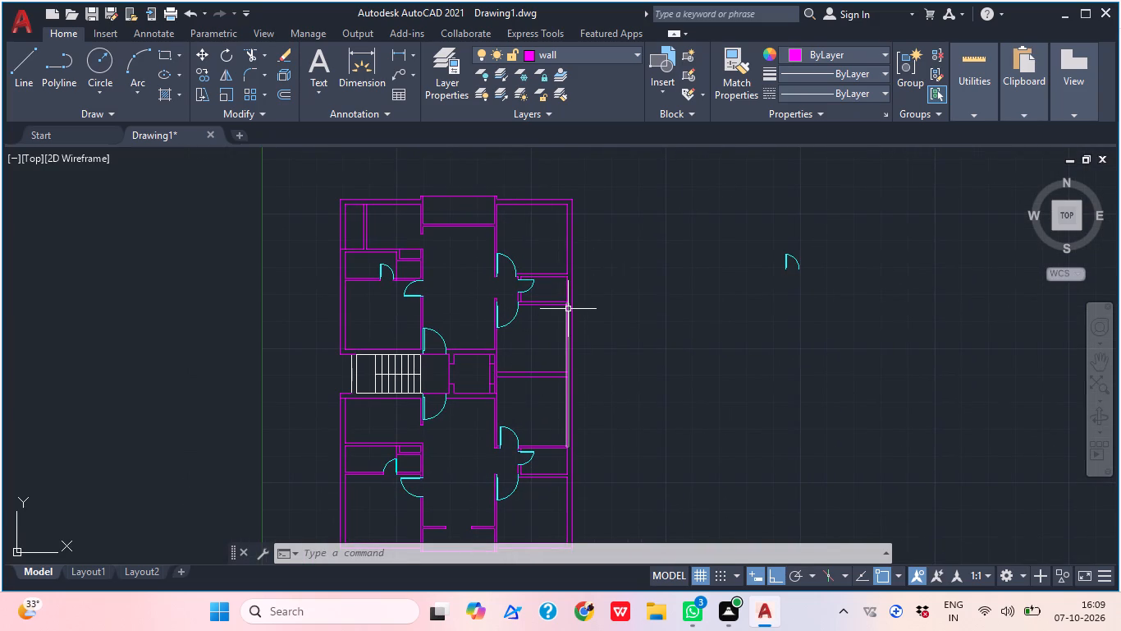
pyautogui.moveTo(611, 329); pyautogui.dragTo(575, 305, button='middle')
pyautogui.scroll(3, 396, 310)
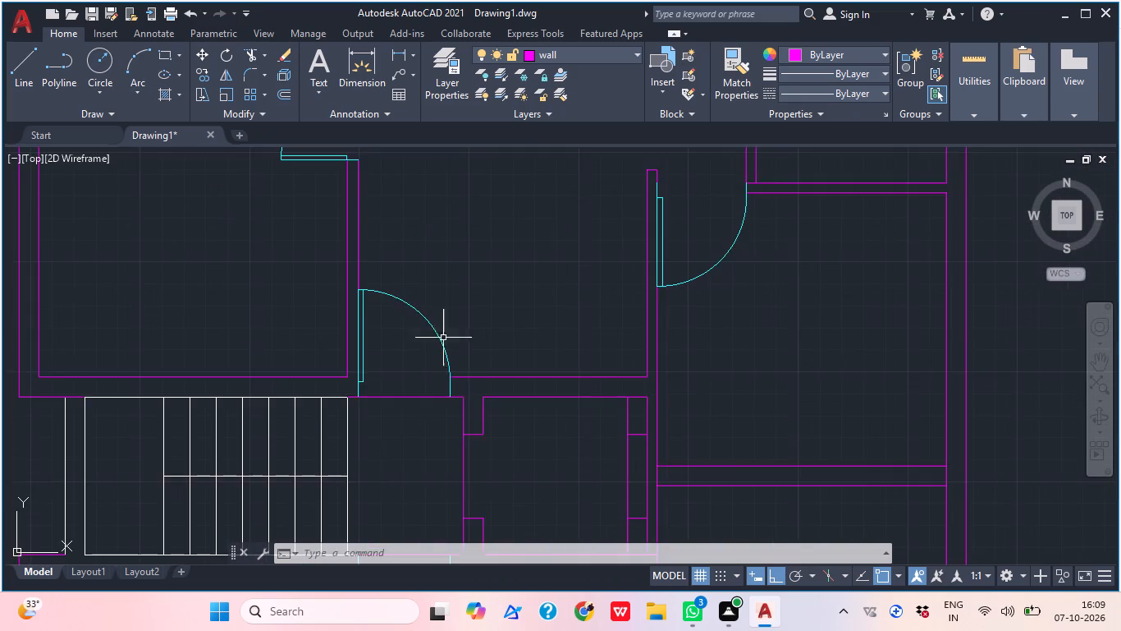
pyautogui.moveTo(473, 368); pyautogui.dragTo(379, 340, button='middle')
pyautogui.scroll(-1, 440, 330)
pyautogui.moveTo(441, 395); pyautogui.dragTo(393, 369, button='middle')
pyautogui.scroll(4, 334, 338)
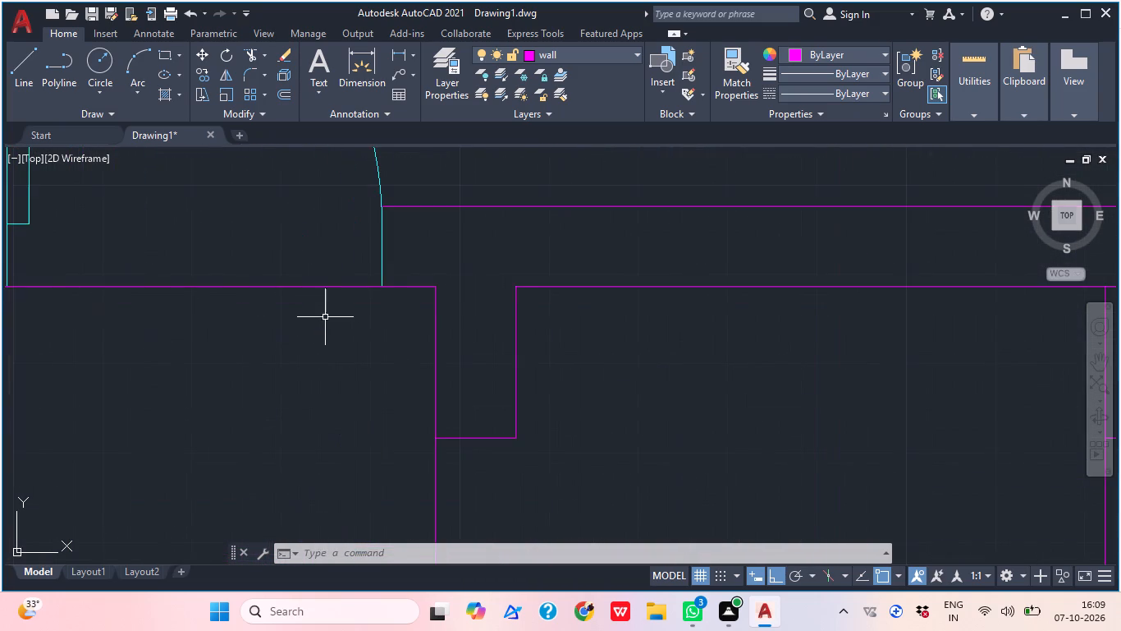
pyautogui.scroll(-4, 460, 308)
pyautogui.scroll(1, 502, 302)
pyautogui.moveTo(620, 356); pyautogui.dragTo(581, 356, button='middle')
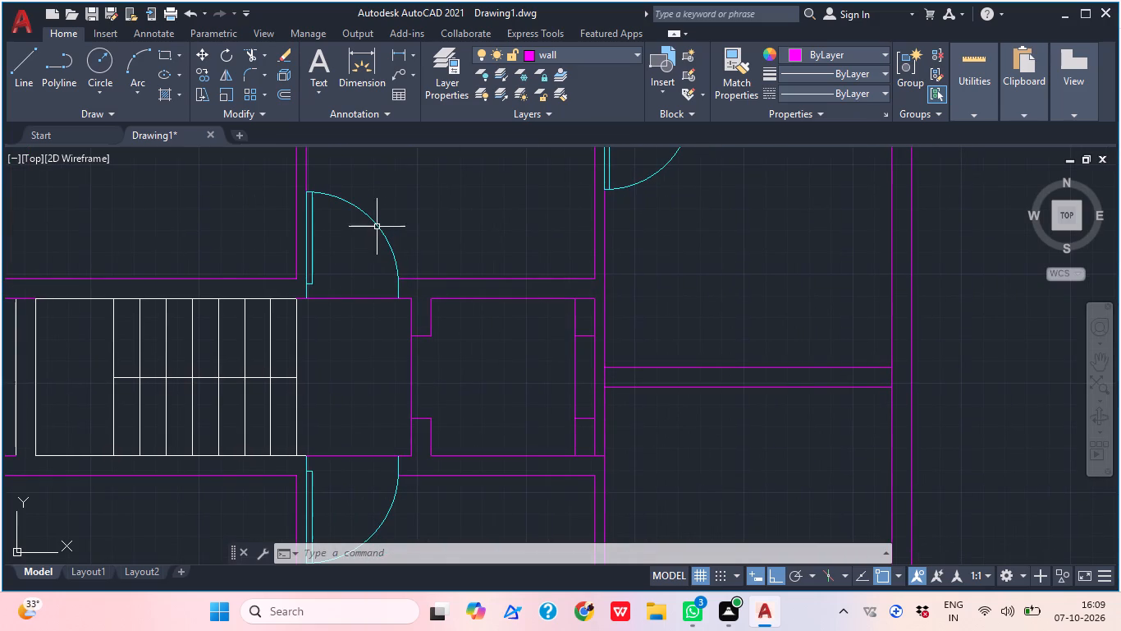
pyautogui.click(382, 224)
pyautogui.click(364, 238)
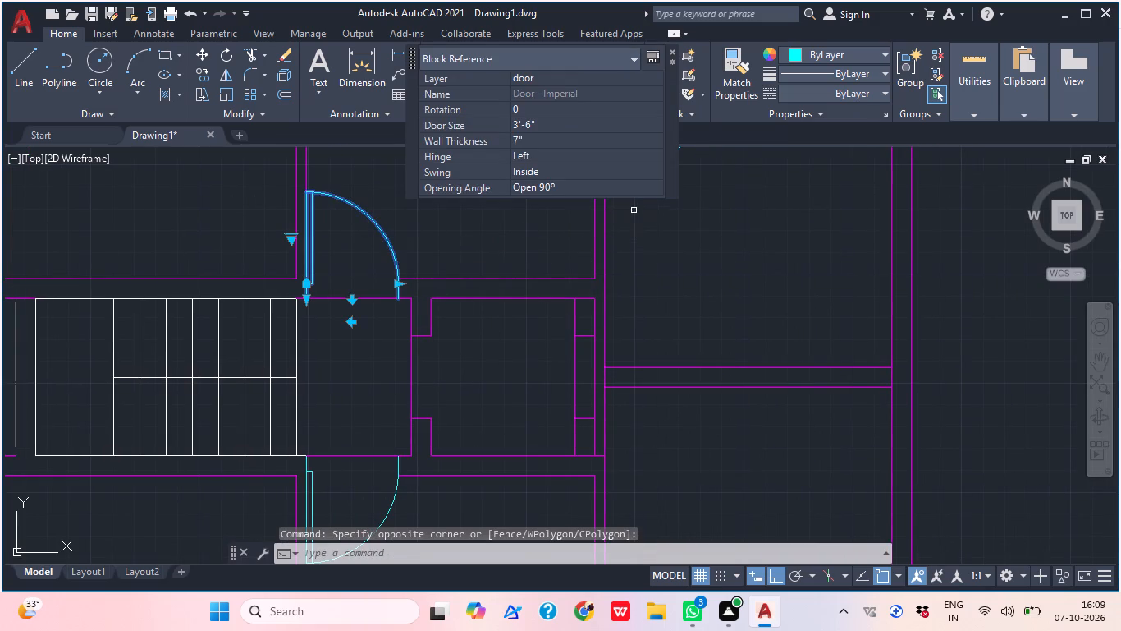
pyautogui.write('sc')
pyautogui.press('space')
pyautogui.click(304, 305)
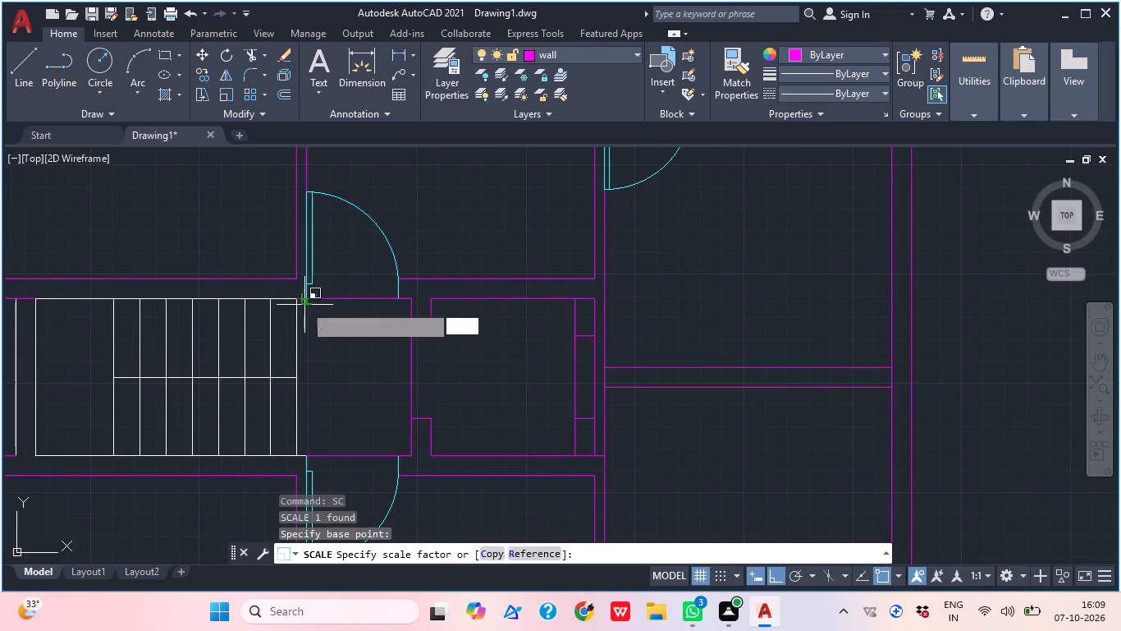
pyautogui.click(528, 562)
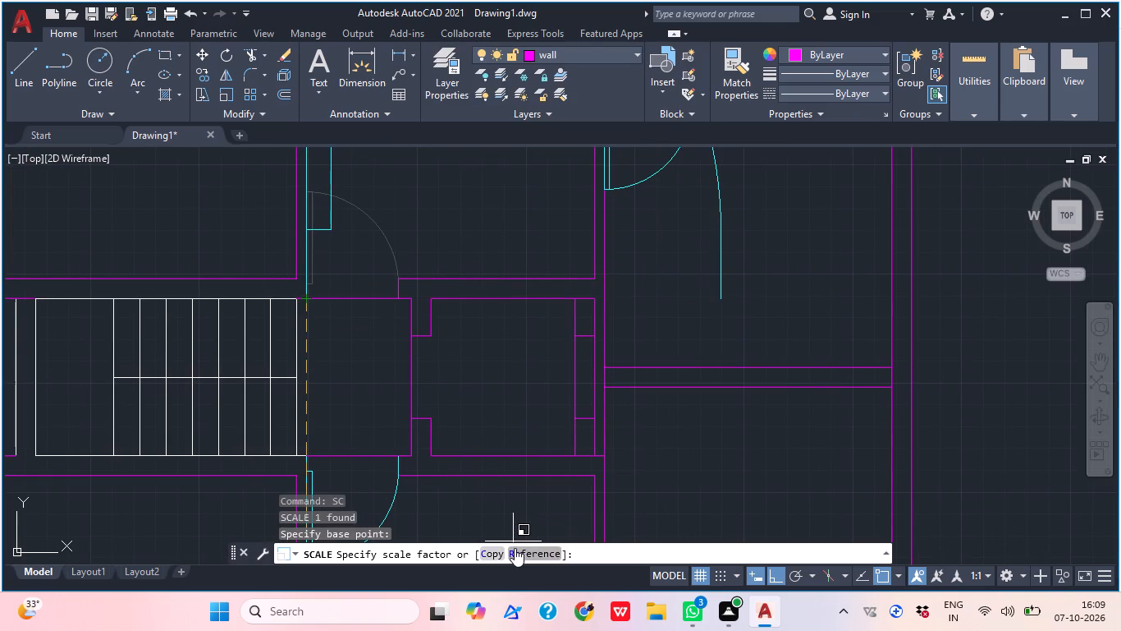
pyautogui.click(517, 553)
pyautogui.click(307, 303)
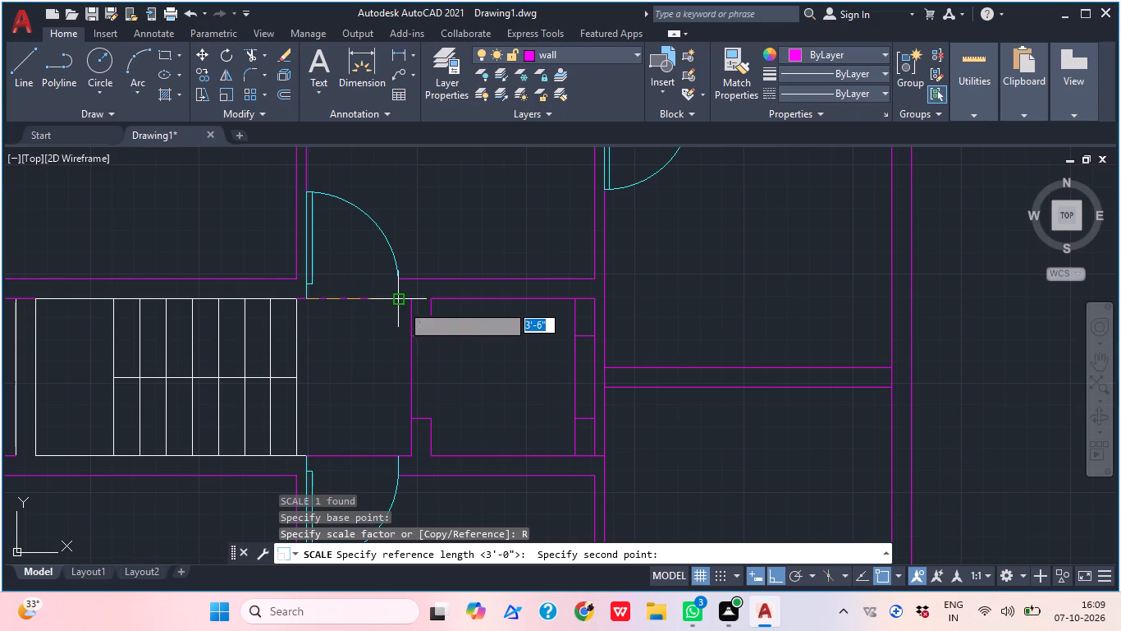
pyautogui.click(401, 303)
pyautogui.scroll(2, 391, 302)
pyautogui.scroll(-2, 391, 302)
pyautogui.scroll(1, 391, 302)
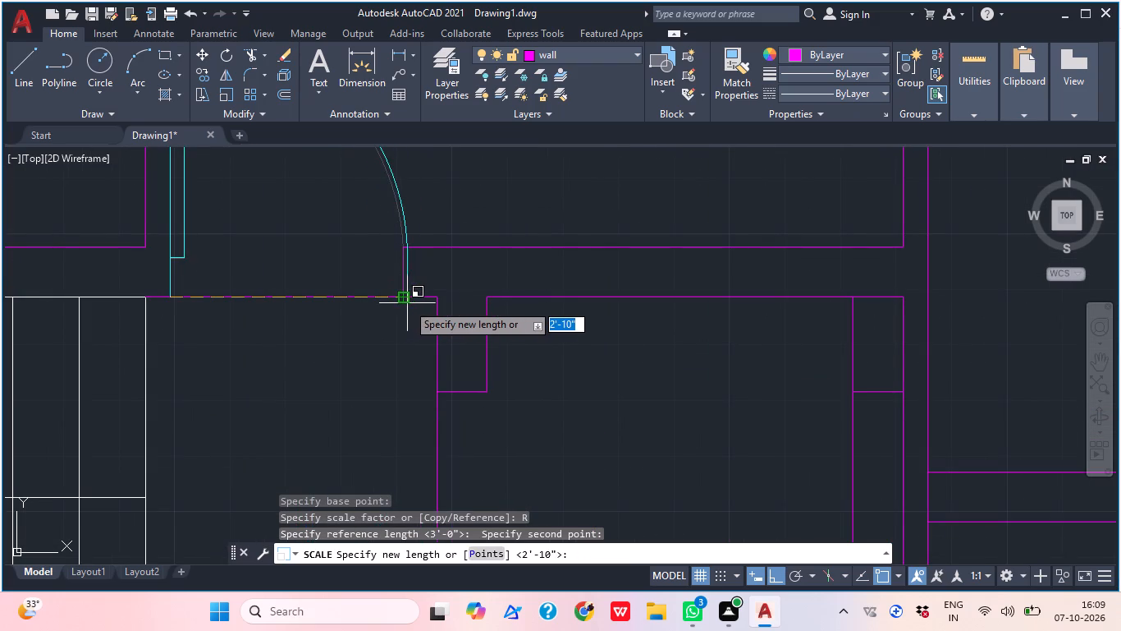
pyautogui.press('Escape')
# Review the floor plan from the stair lobby and upper unit down to the lower unit's balcony opening.
pyautogui.scroll(-1, 396, 296)
pyautogui.scroll(1, 396, 296)
pyautogui.scroll(-1, 456, 286)
pyautogui.scroll(1, 464, 269)
pyautogui.scroll(-3, 464, 269)
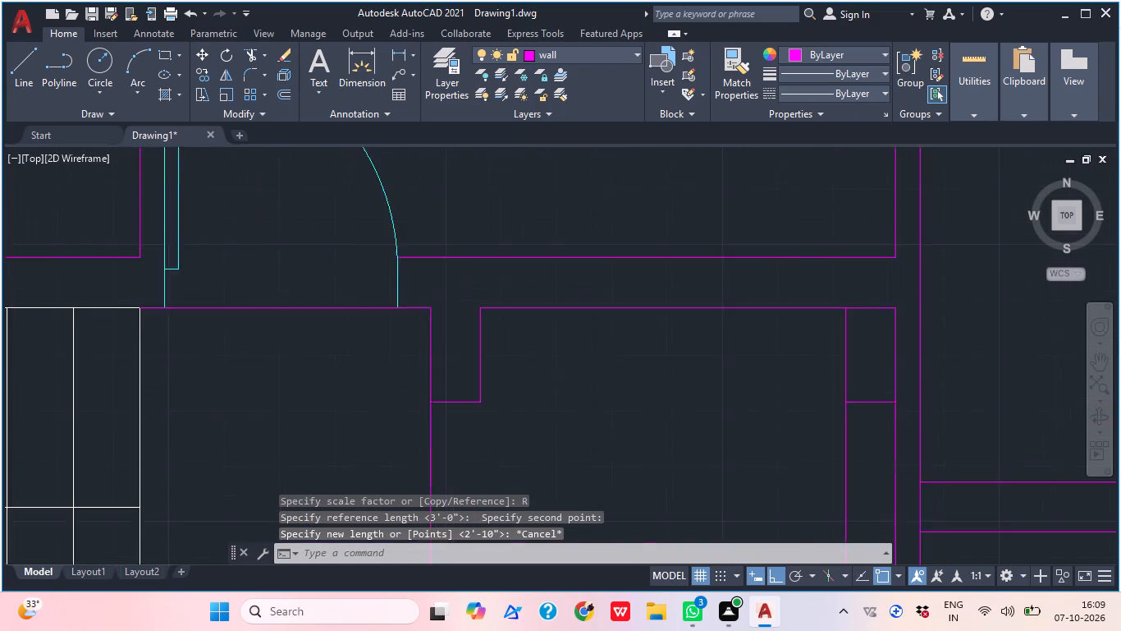
pyautogui.scroll(-1, 464, 269)
pyautogui.scroll(1, 472, 270)
pyautogui.scroll(-2, 474, 270)
pyautogui.moveTo(500, 279); pyautogui.dragTo(466, 313, button='middle')
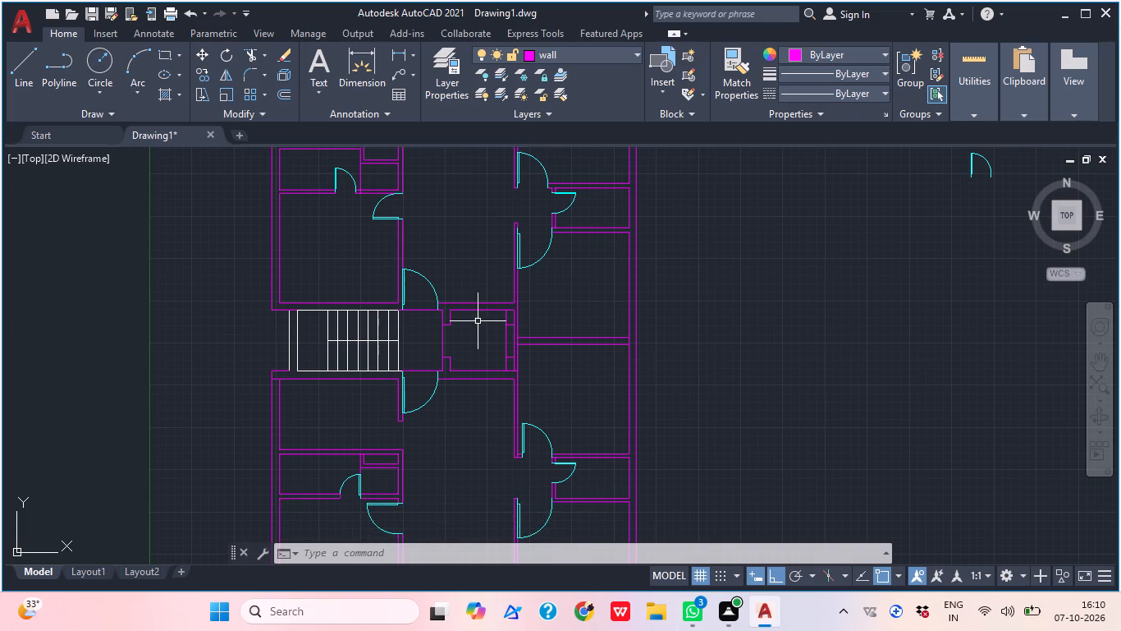
pyautogui.moveTo(476, 323); pyautogui.dragTo(460, 259, button='middle')
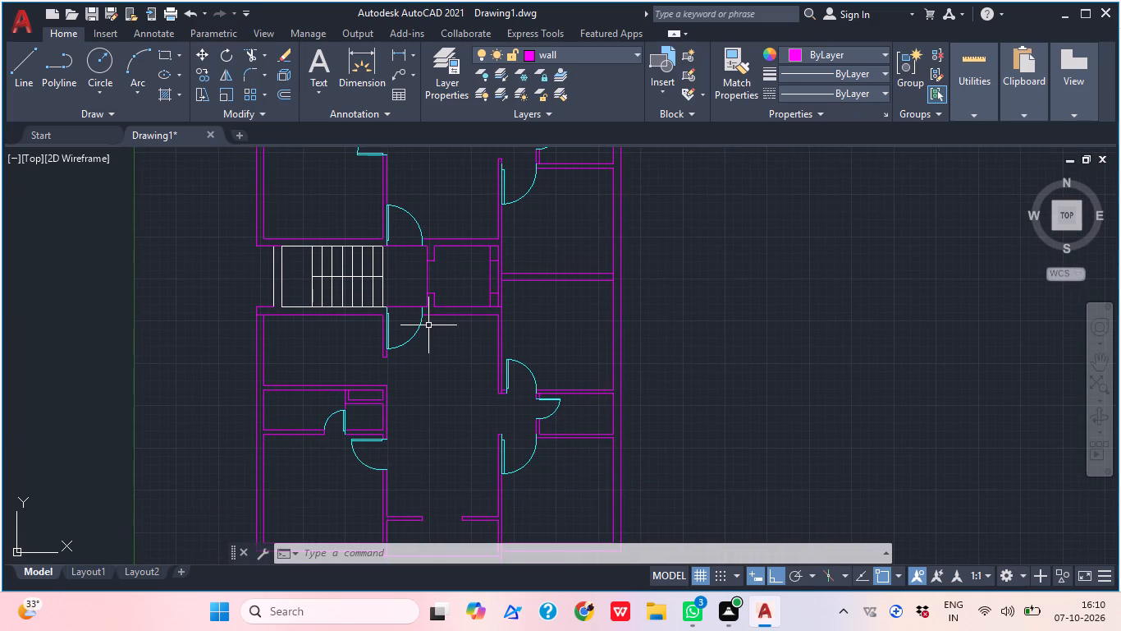
pyautogui.scroll(-3, 474, 326)
pyautogui.moveTo(451, 369); pyautogui.dragTo(492, 354, button='middle')
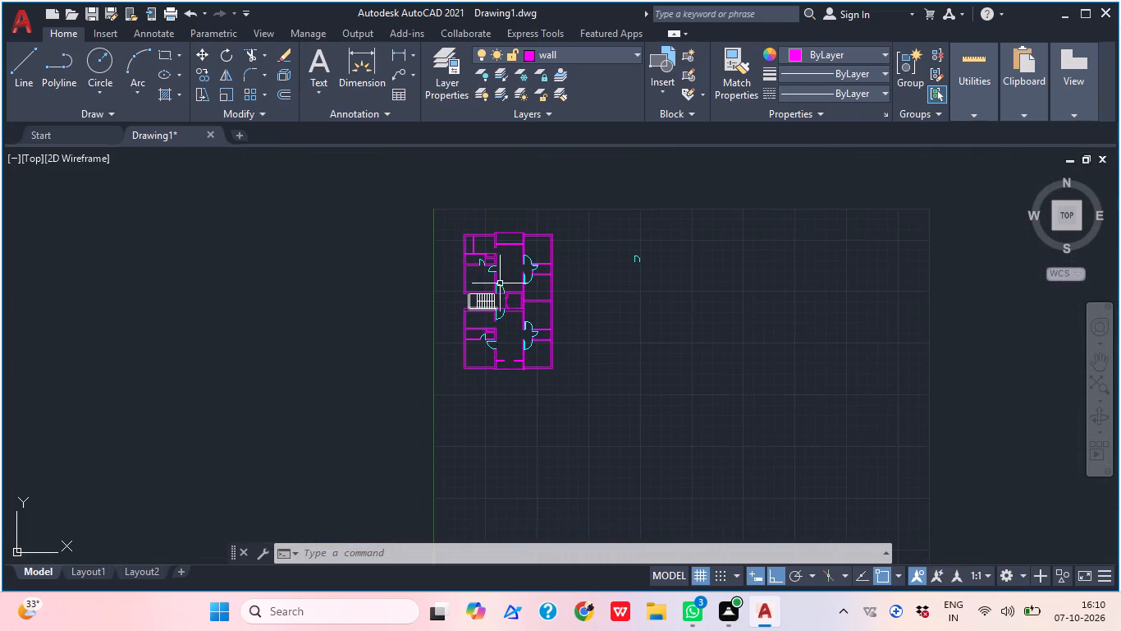
pyautogui.scroll(2, 504, 273)
pyautogui.moveTo(505, 278); pyautogui.dragTo(498, 325, button='middle')
pyautogui.moveTo(909, 305); pyautogui.dragTo(901, 304)
pyautogui.click(861, 334)
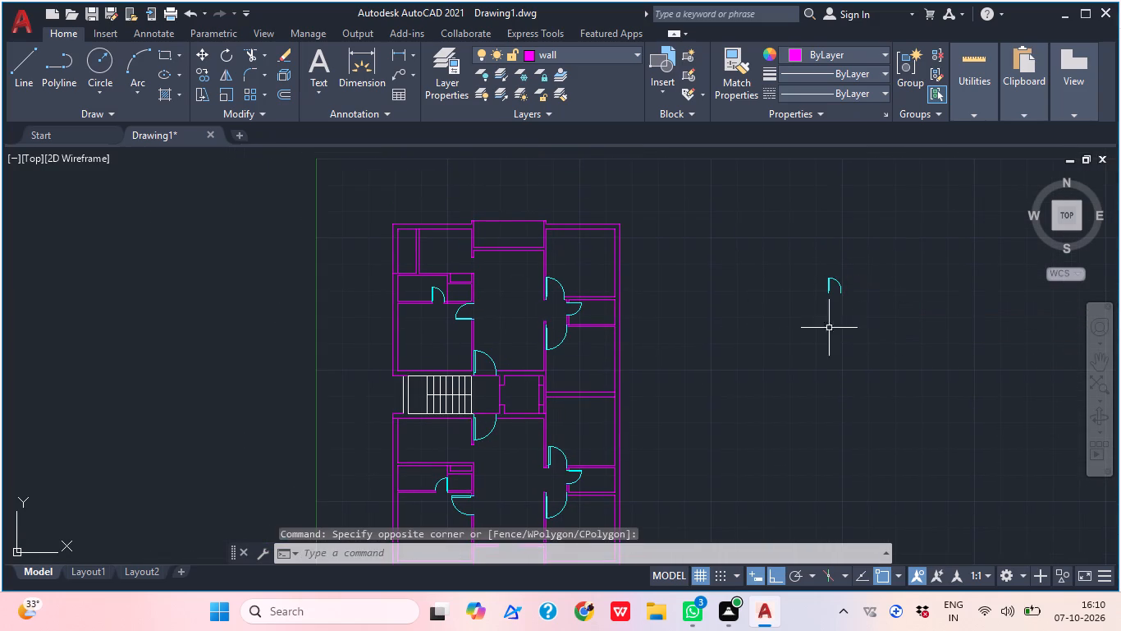
pyautogui.moveTo(597, 301); pyautogui.dragTo(589, 288, button='middle')
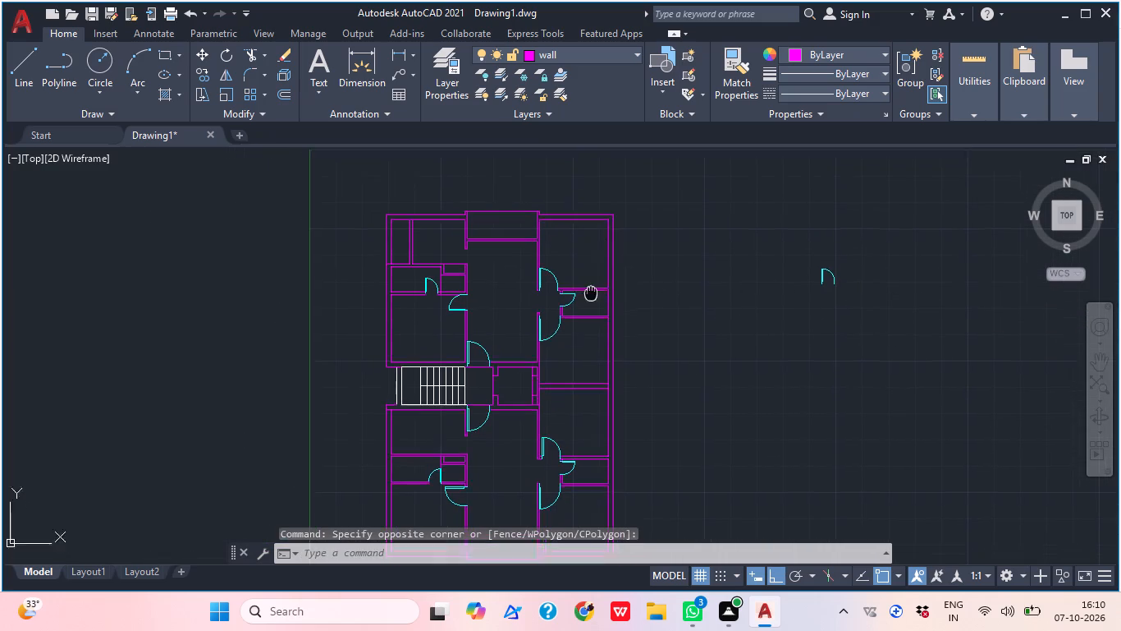
pyautogui.moveTo(589, 288); pyautogui.dragTo(566, 232, button='middle')
pyautogui.moveTo(489, 455); pyautogui.dragTo(490, 348, button='middle')
pyautogui.scroll(1, 483, 374)
pyautogui.scroll(-2, 483, 374)
pyautogui.scroll(2, 477, 386)
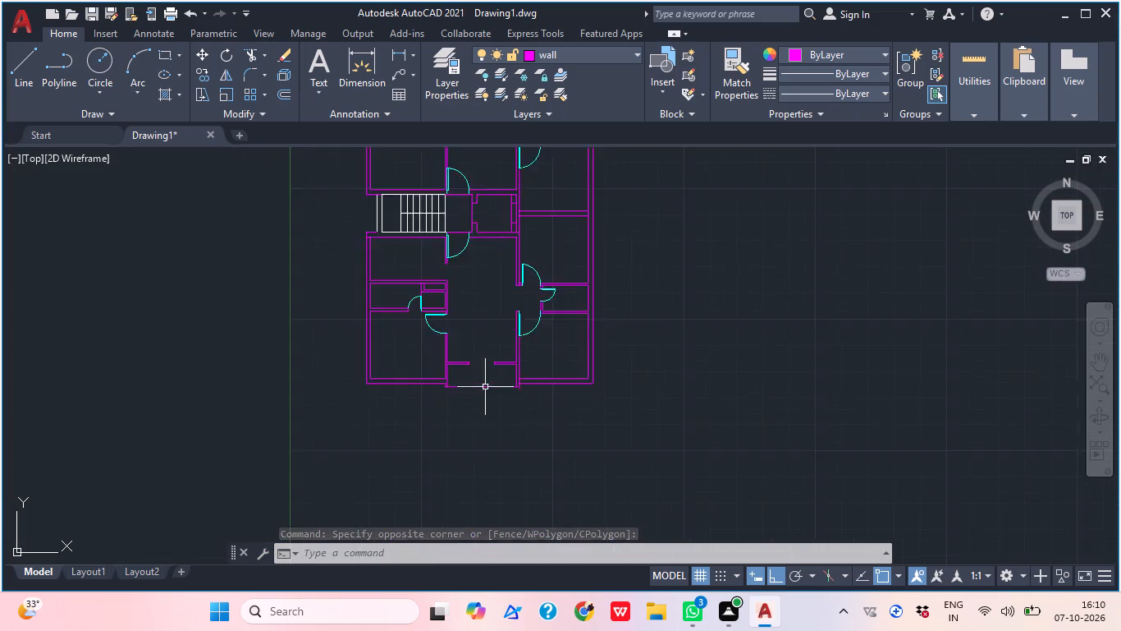
# Start copying the two short end lines of the lower balcony's door opening, with the base point where the partition meets the right wall.
pyautogui.scroll(1, 485, 387)
pyautogui.scroll(-1, 485, 387)
pyautogui.scroll(1, 485, 387)
pyautogui.click(524, 370)
pyautogui.click(437, 315)
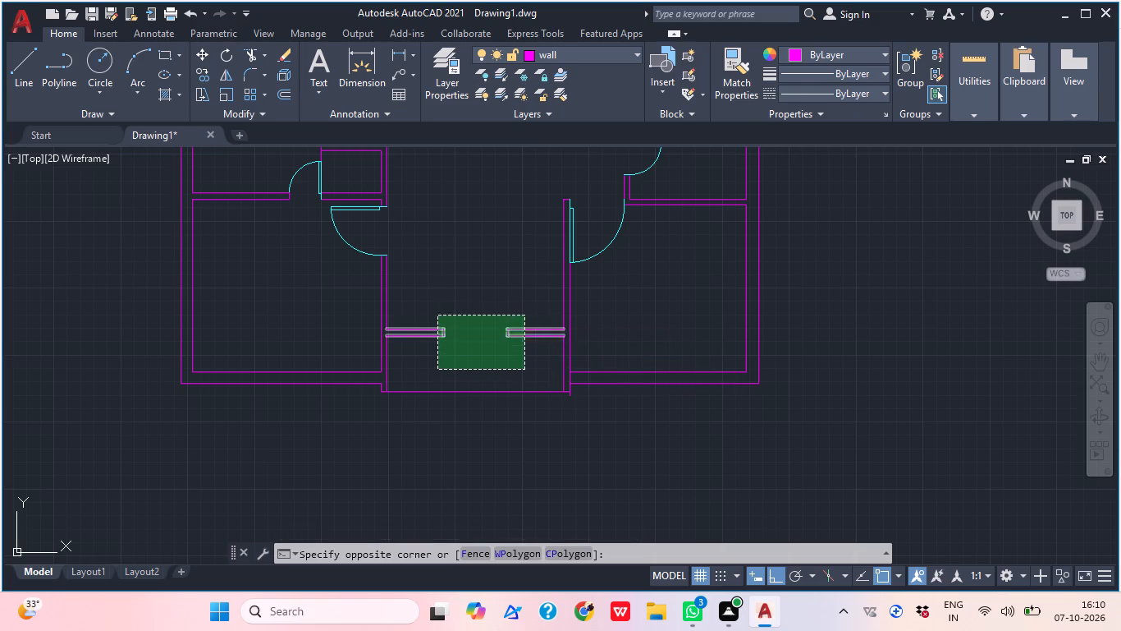
pyautogui.scroll(1, 469, 362)
pyautogui.press('Escape')
pyautogui.scroll(3, 442, 333)
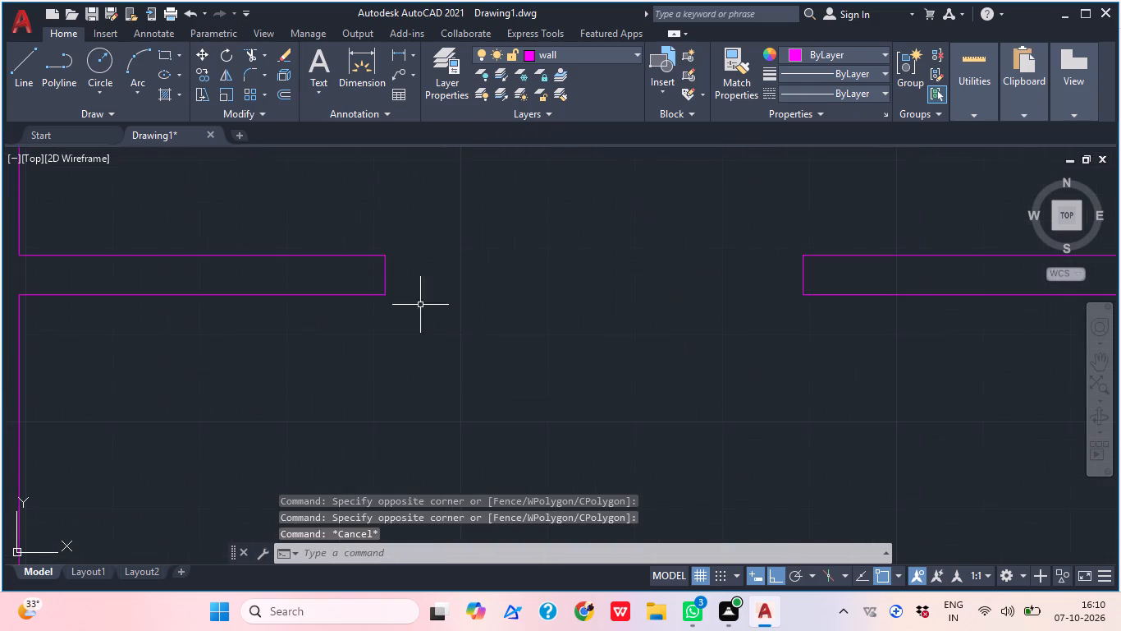
pyautogui.click(406, 288)
pyautogui.click(366, 272)
pyautogui.click(815, 284)
pyautogui.click(779, 277)
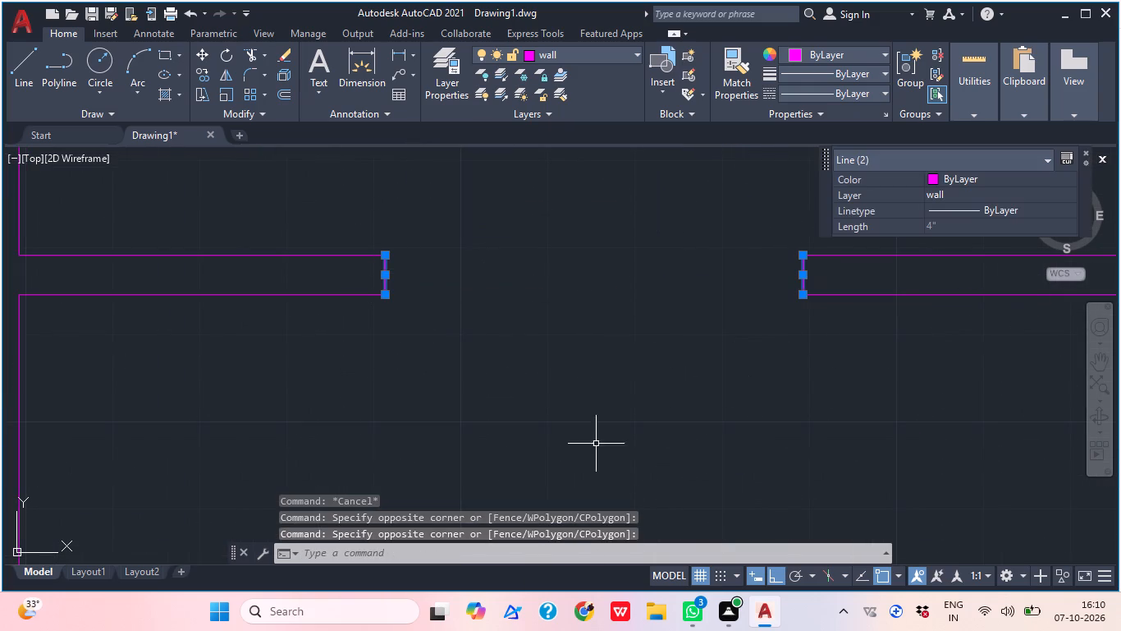
pyautogui.press('c')
pyautogui.press('o')
pyautogui.press('space')
pyautogui.scroll(-3, 706, 391)
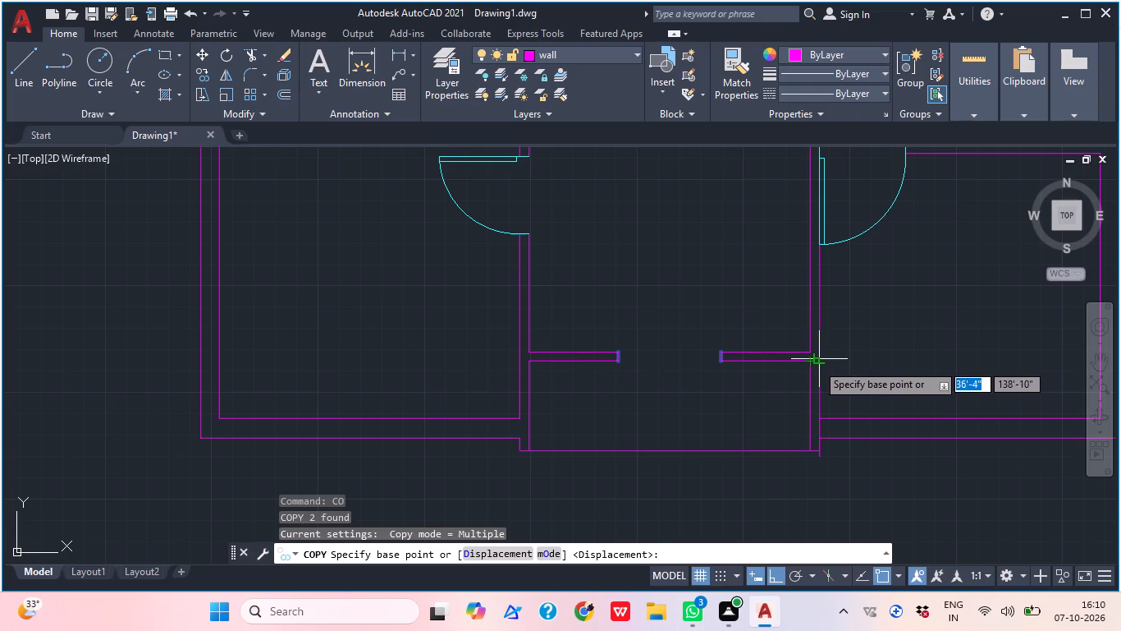
pyautogui.click(817, 363)
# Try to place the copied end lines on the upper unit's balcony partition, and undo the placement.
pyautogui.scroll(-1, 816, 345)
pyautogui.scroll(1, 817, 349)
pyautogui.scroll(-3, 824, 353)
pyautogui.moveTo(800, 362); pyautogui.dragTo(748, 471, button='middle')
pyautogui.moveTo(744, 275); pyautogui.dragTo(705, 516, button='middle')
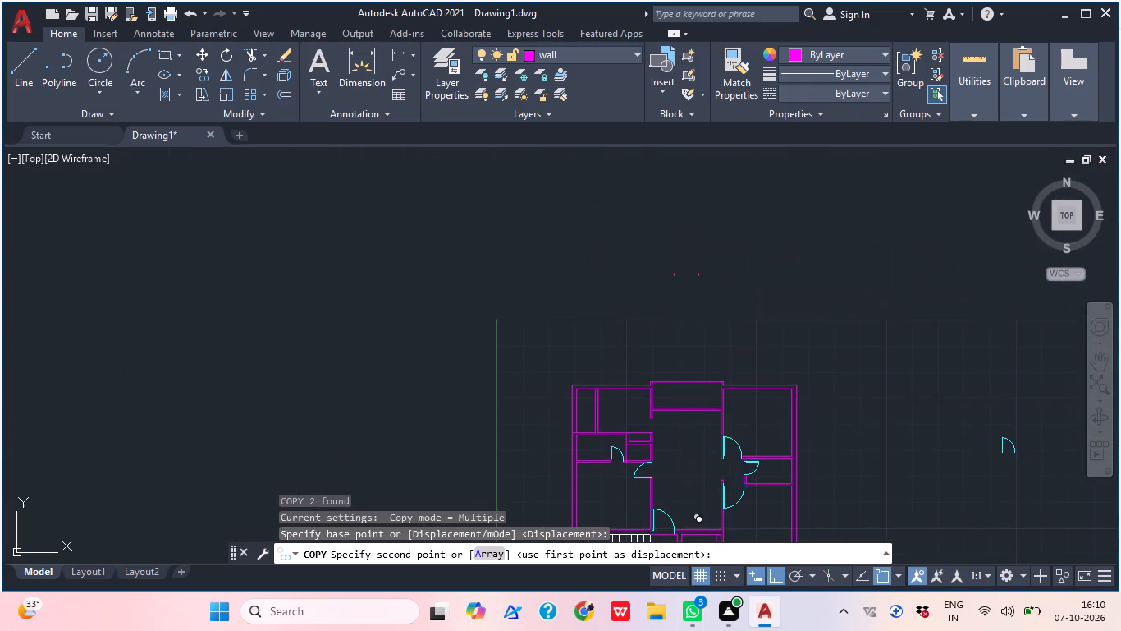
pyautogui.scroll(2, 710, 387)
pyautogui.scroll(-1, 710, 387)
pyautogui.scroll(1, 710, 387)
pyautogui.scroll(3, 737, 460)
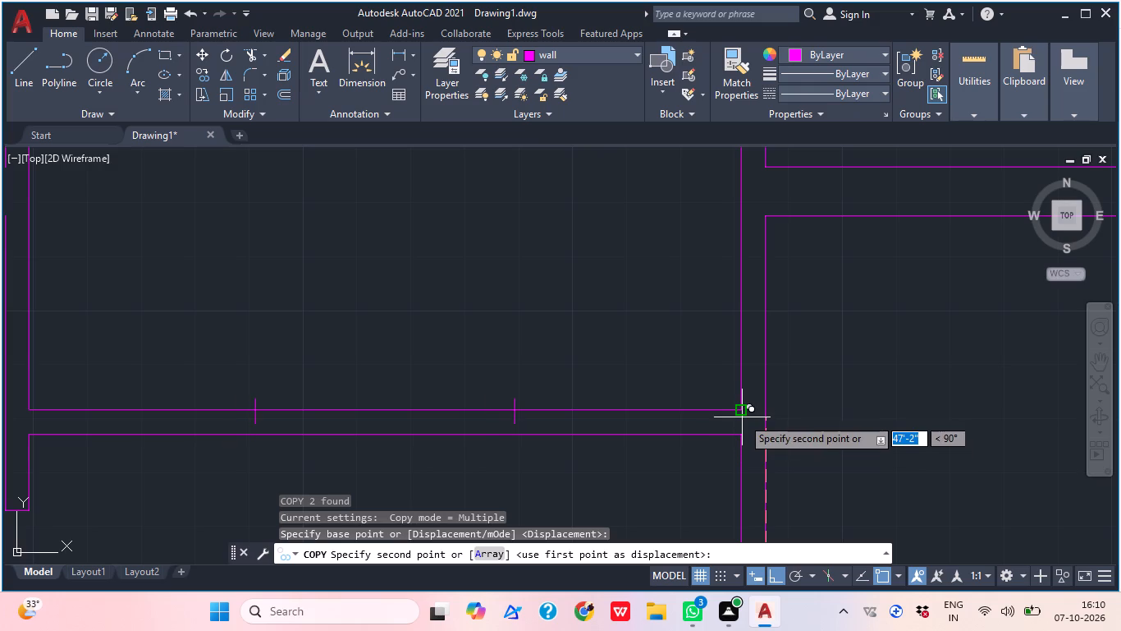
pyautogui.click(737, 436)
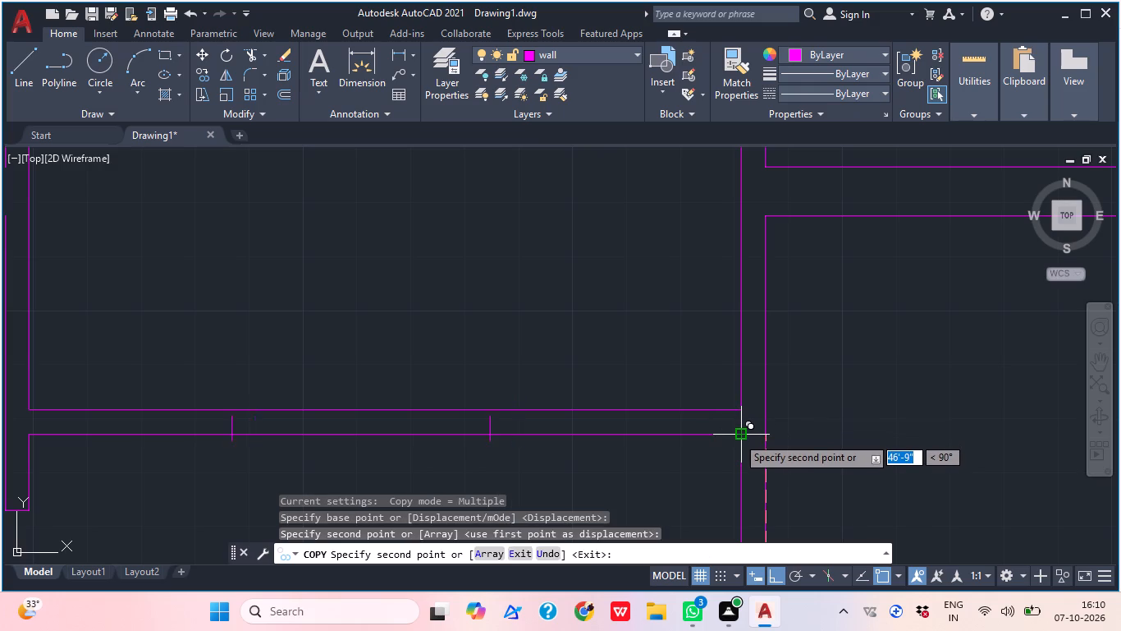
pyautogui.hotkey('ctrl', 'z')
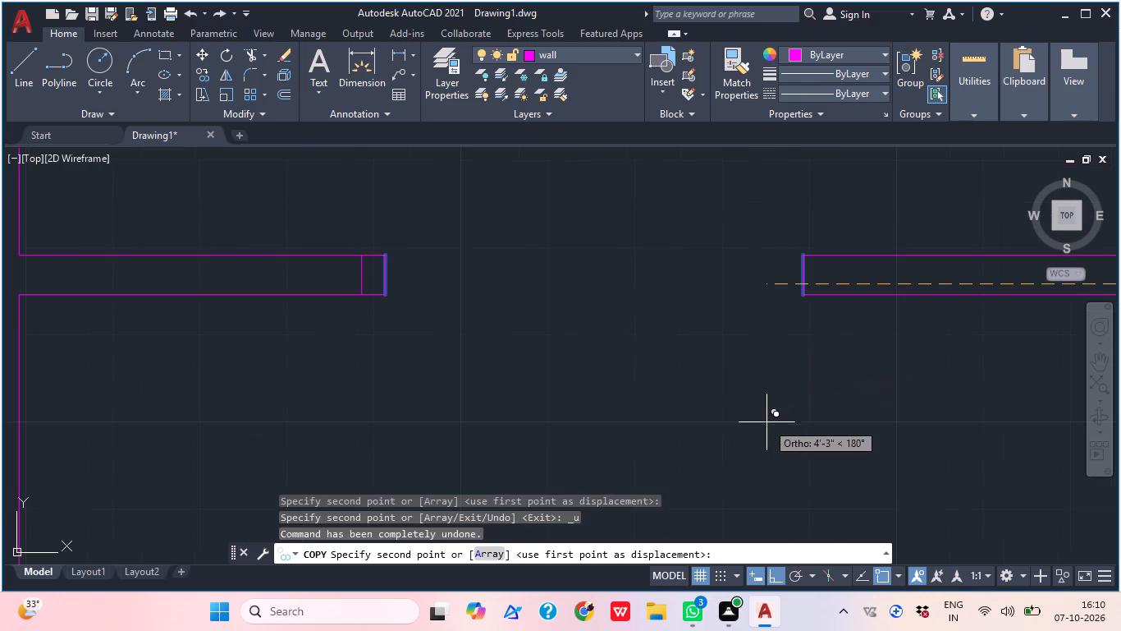
# Place the copied door-opening end lines on the upper unit's balcony partition, at the corner where its lower line meets the right wall.
pyautogui.scroll(-1, 753, 387)
pyautogui.scroll(1, 753, 387)
pyautogui.scroll(-4, 753, 387)
pyautogui.scroll(4, 758, 394)
pyautogui.scroll(-1, 763, 407)
pyautogui.scroll(1, 763, 408)
pyautogui.scroll(-1, 763, 408)
pyautogui.moveTo(757, 381); pyautogui.dragTo(734, 421, button='middle')
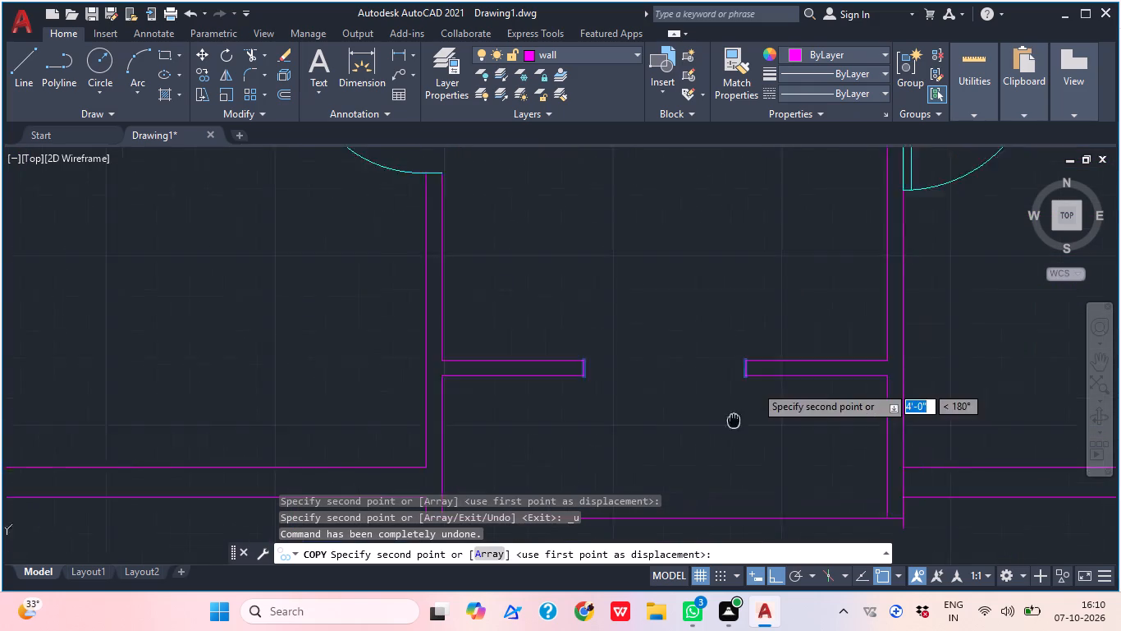
pyautogui.moveTo(734, 421); pyautogui.dragTo(600, 620, button='middle')
pyautogui.scroll(-5, 643, 384)
pyautogui.scroll(1, 648, 402)
pyautogui.moveTo(651, 366); pyautogui.dragTo(652, 496, button='middle')
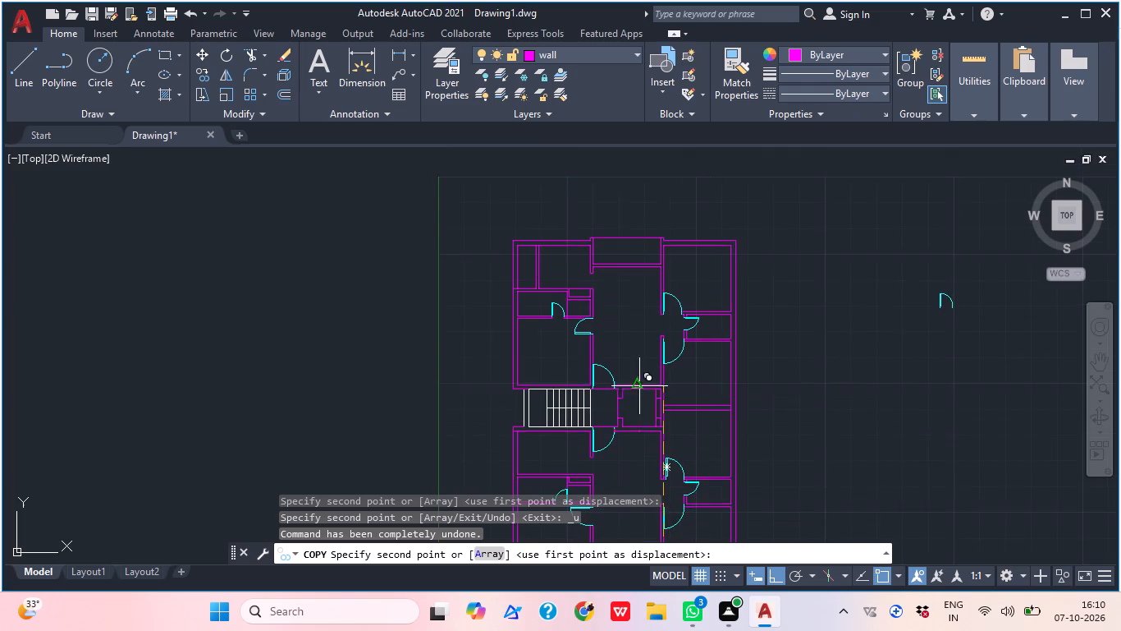
pyautogui.scroll(5, 645, 260)
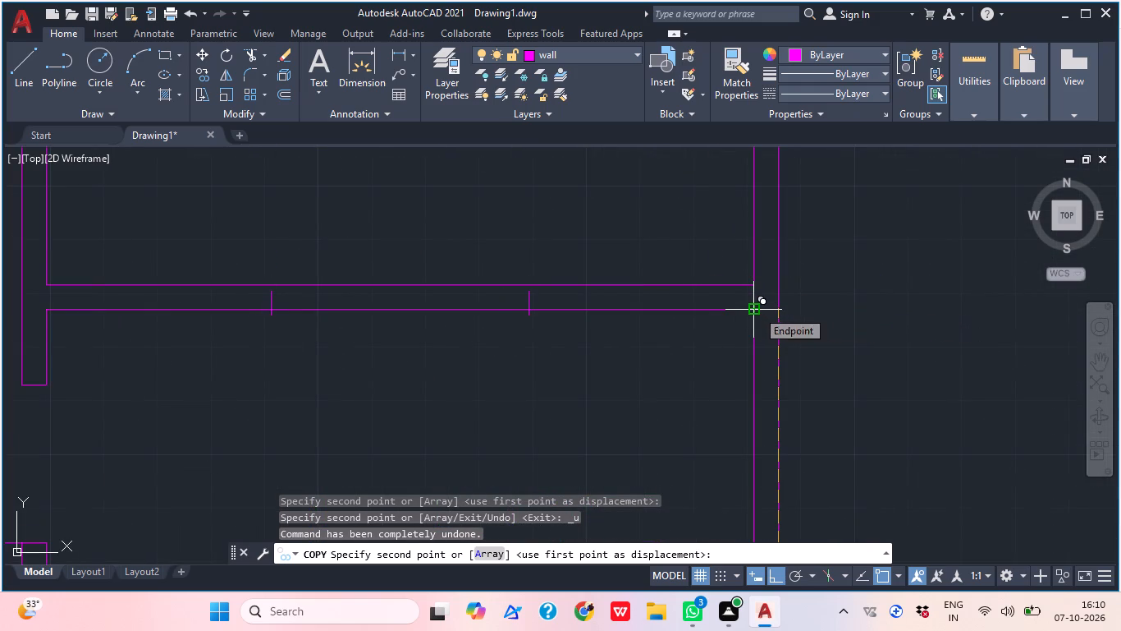
pyautogui.click(757, 310)
pyautogui.press('Escape')
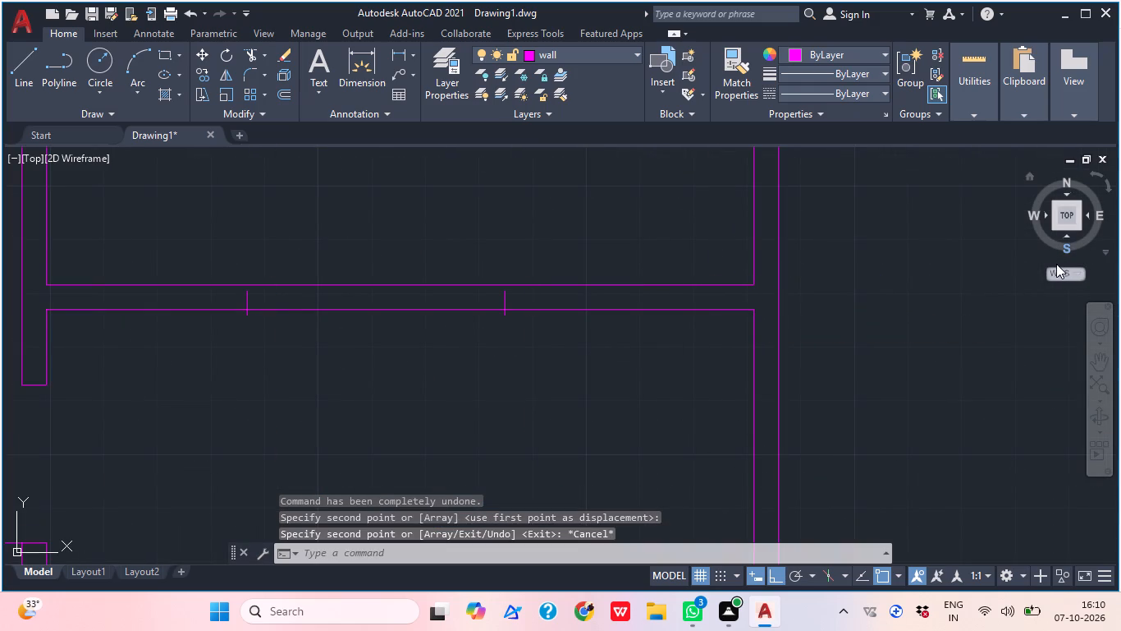
# Extend both copied end lines up to the upper line of the upper unit's balcony partition.
pyautogui.press('e')
pyautogui.press('x')
pyautogui.press('space')
pyautogui.click(504, 303)
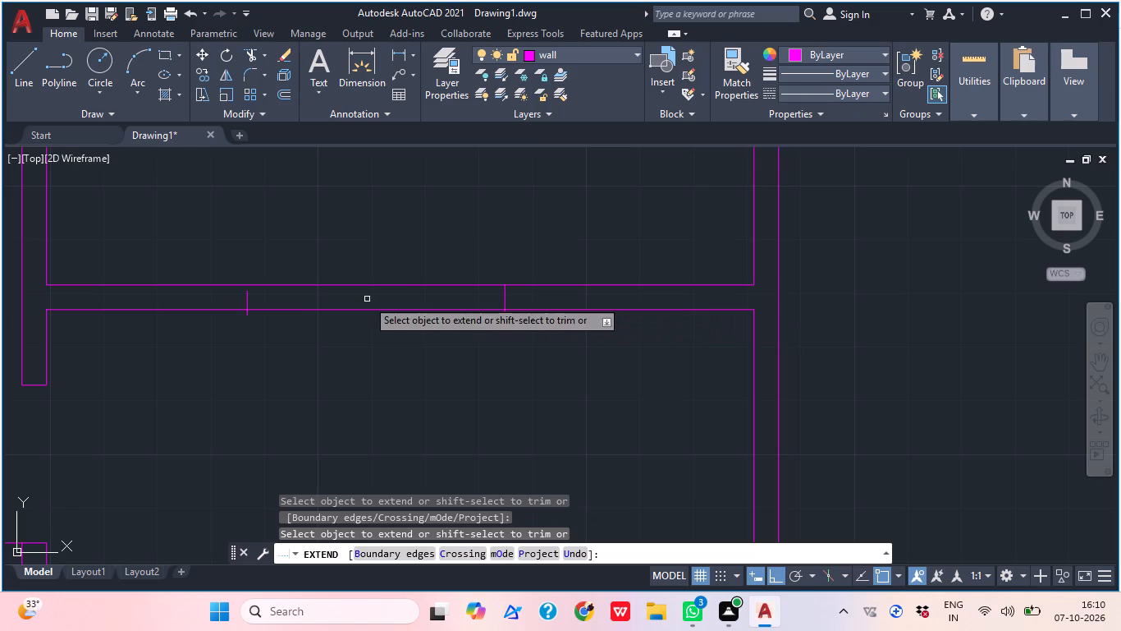
pyautogui.click(245, 300)
pyautogui.press('Escape')
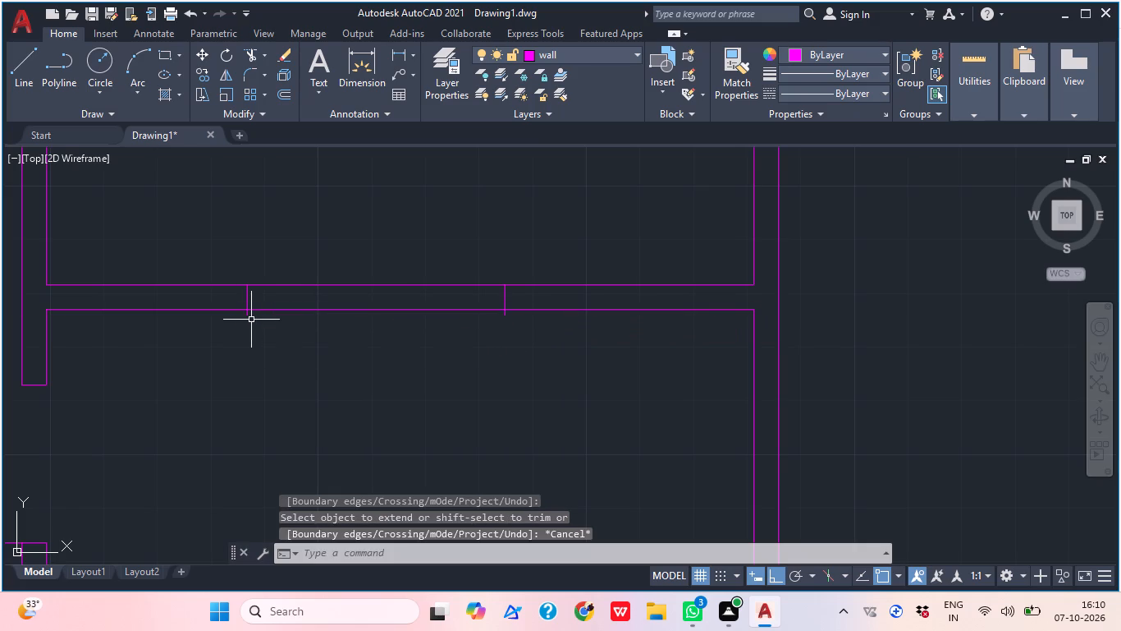
# Trim the parts of both end lines that overhang below the partition's lower line.
pyautogui.write('tr')
pyautogui.press('space')
pyautogui.scroll(2, 243, 315)
pyautogui.scroll(-2, 243, 315)
pyautogui.scroll(1, 243, 315)
pyautogui.click(241, 311)
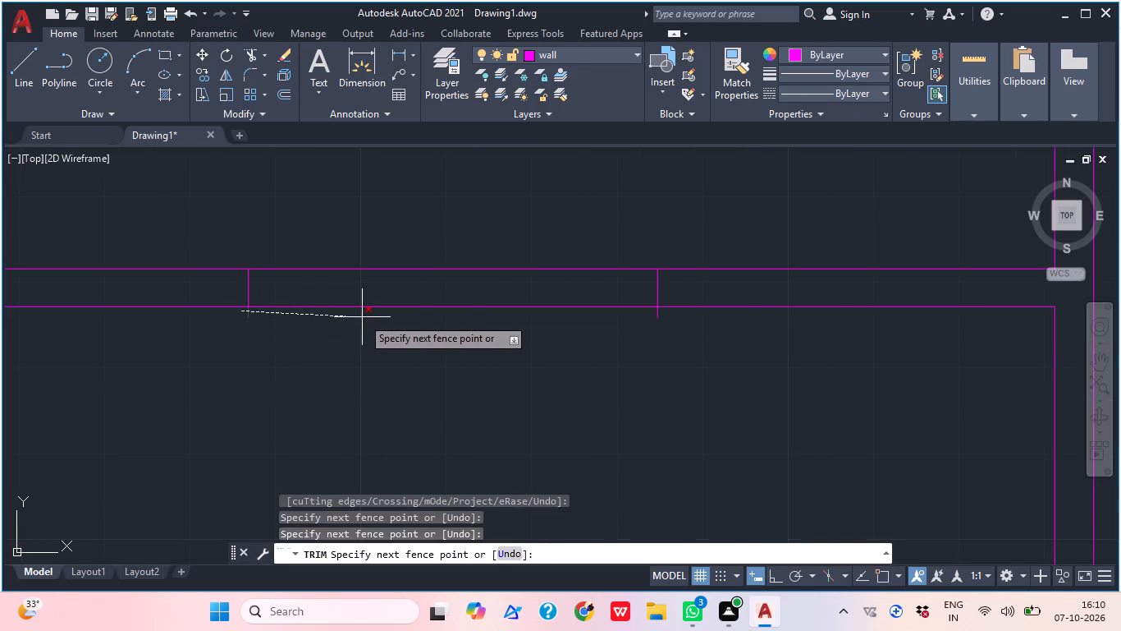
pyautogui.click(725, 314)
pyautogui.press('Escape')
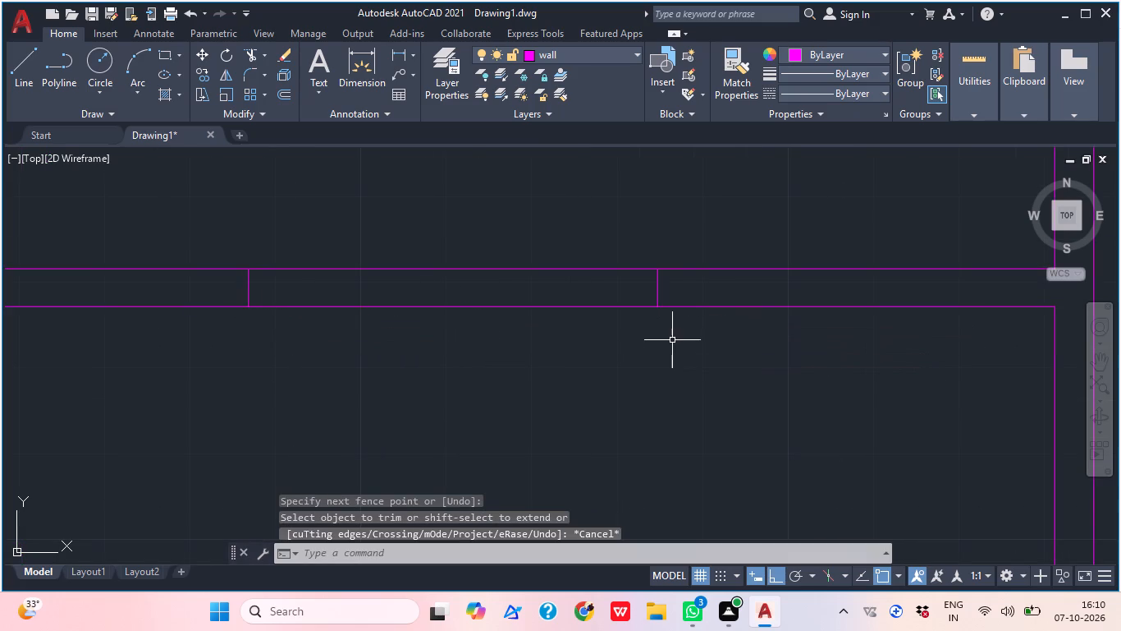
# Trim both partition lines between the two end lines to open the upper unit's balcony doorway.
pyautogui.write('tr')
pyautogui.press('space')
pyautogui.moveTo(542, 332); pyautogui.dragTo(533, 323)
pyautogui.click(480, 242)
pyautogui.press('Escape')
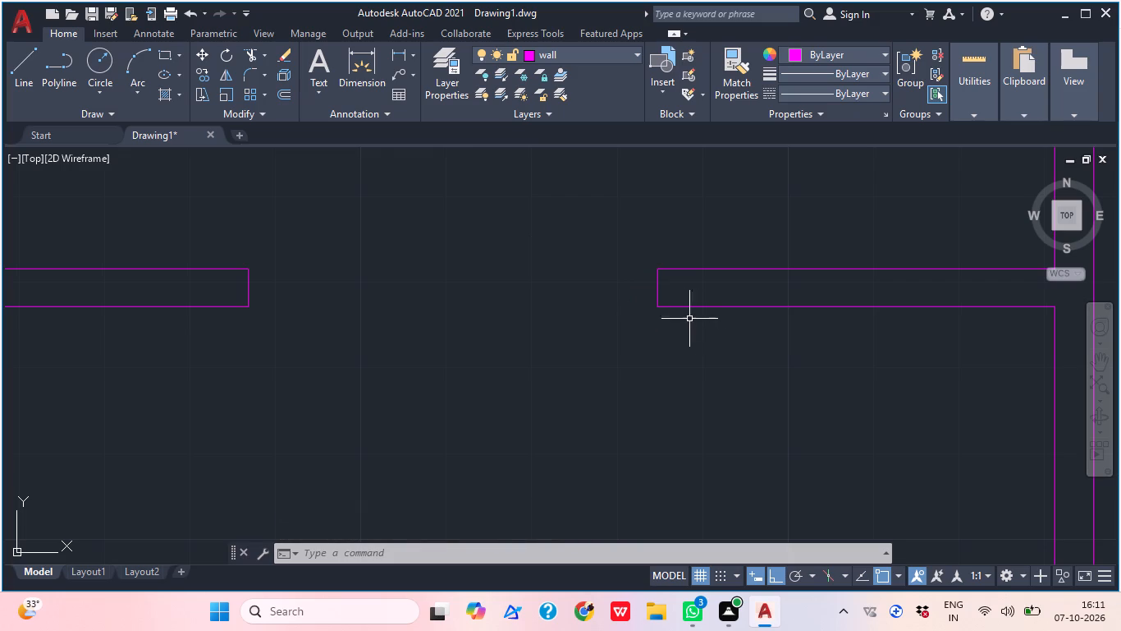
# Review the whole floor plan, comparing the balcony openings, doors and stair lobby of both units.
pyautogui.scroll(-5, 697, 318)
pyautogui.moveTo(718, 329); pyautogui.dragTo(648, 316, button='middle')
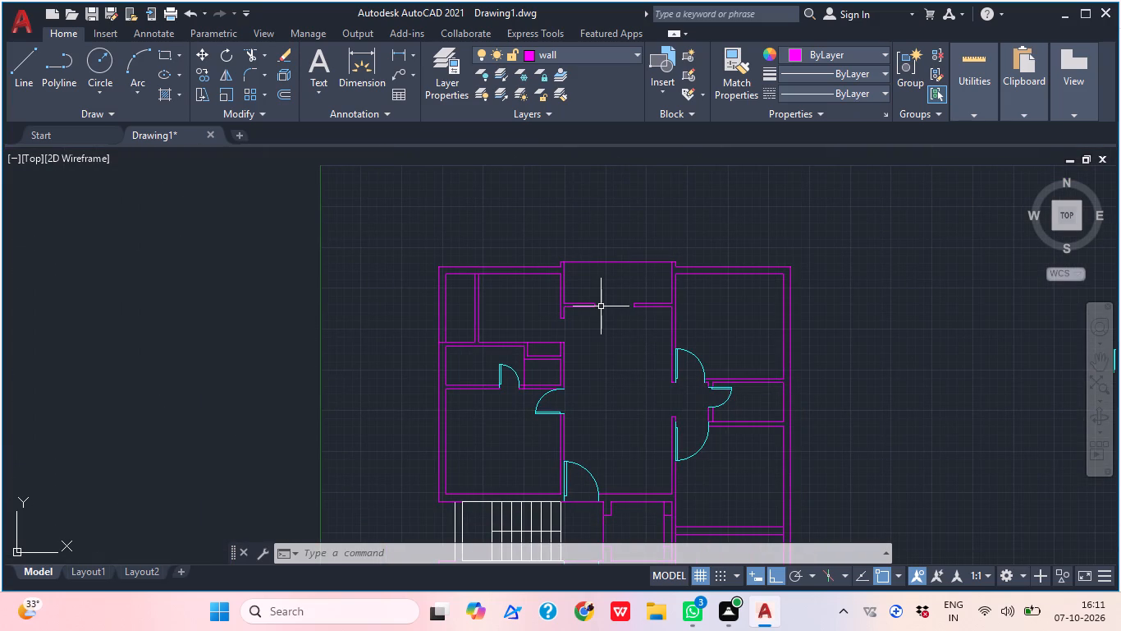
pyautogui.scroll(-2, 628, 297)
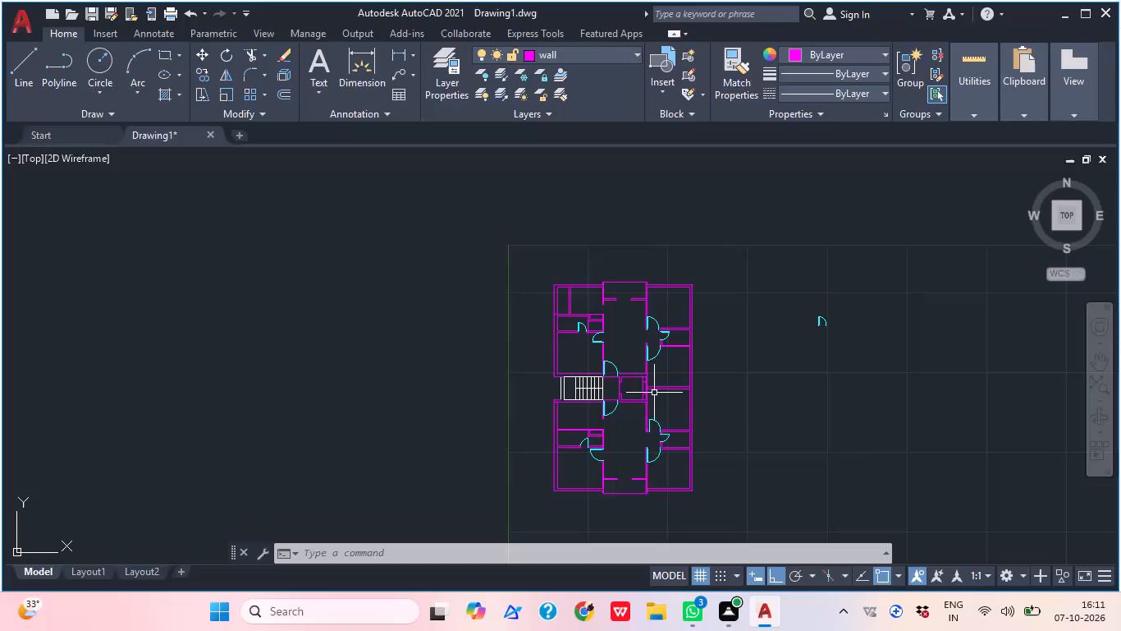
pyautogui.scroll(-1, 657, 396)
pyautogui.moveTo(657, 386); pyautogui.dragTo(577, 356, button='middle')
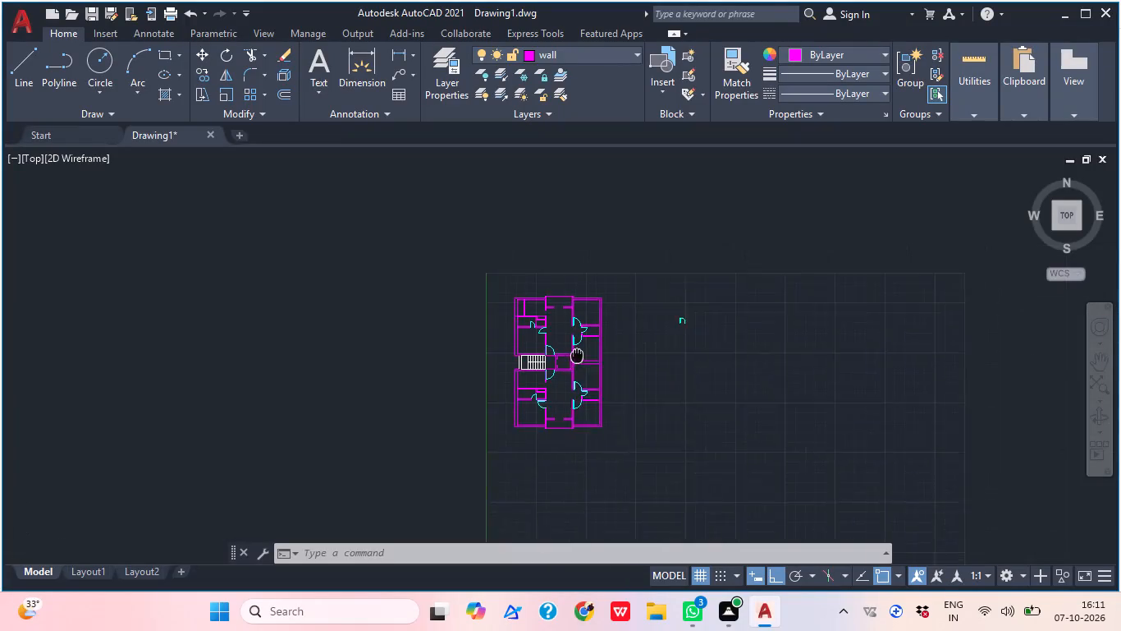
pyautogui.moveTo(577, 356); pyautogui.dragTo(561, 342, button='middle')
pyautogui.scroll(3, 515, 271)
pyautogui.moveTo(554, 320); pyautogui.dragTo(415, 218, button='middle')
pyautogui.moveTo(498, 276); pyautogui.dragTo(476, 193, button='middle')
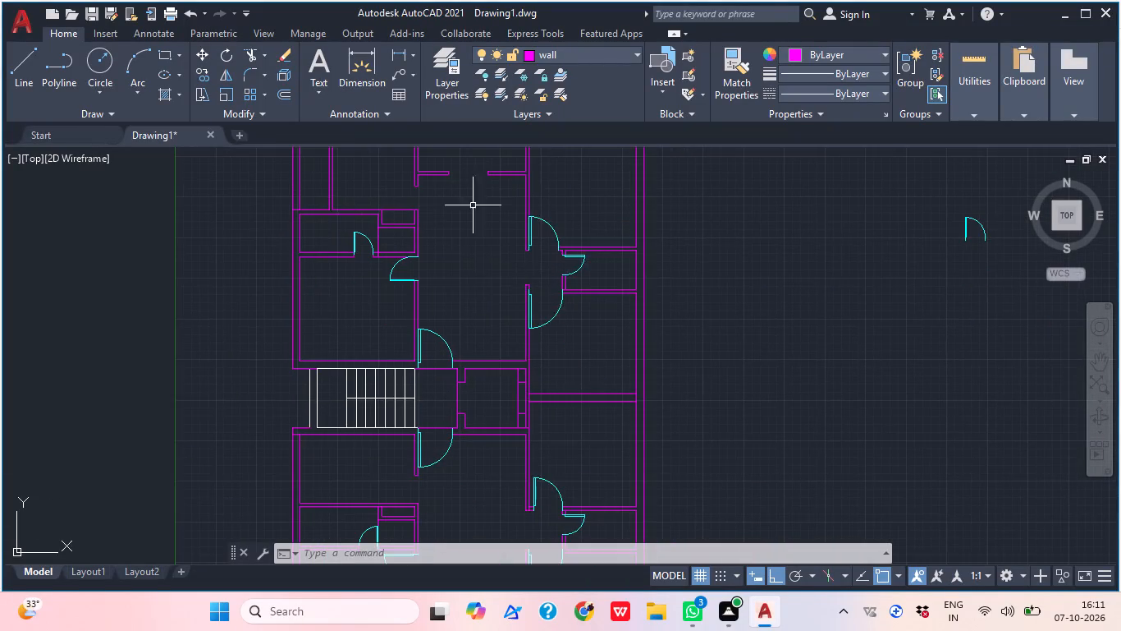
pyautogui.moveTo(485, 356); pyautogui.dragTo(477, 270, button='middle')
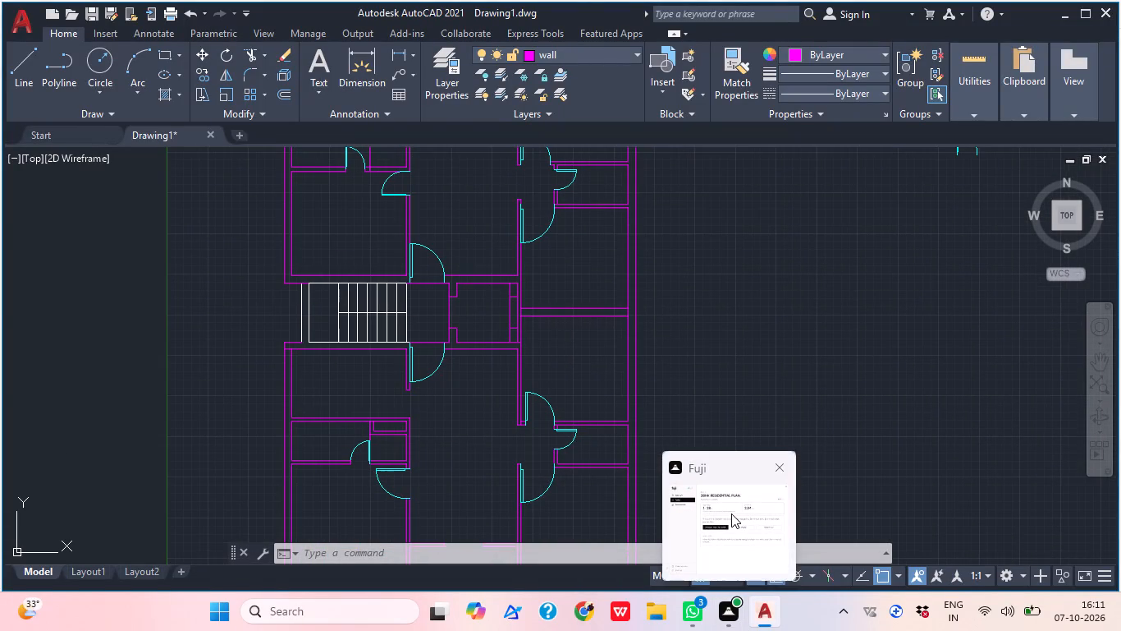
pyautogui.scroll(-1, 500, 315)
pyautogui.moveTo(500, 315); pyautogui.dragTo(537, 343, button='middle')
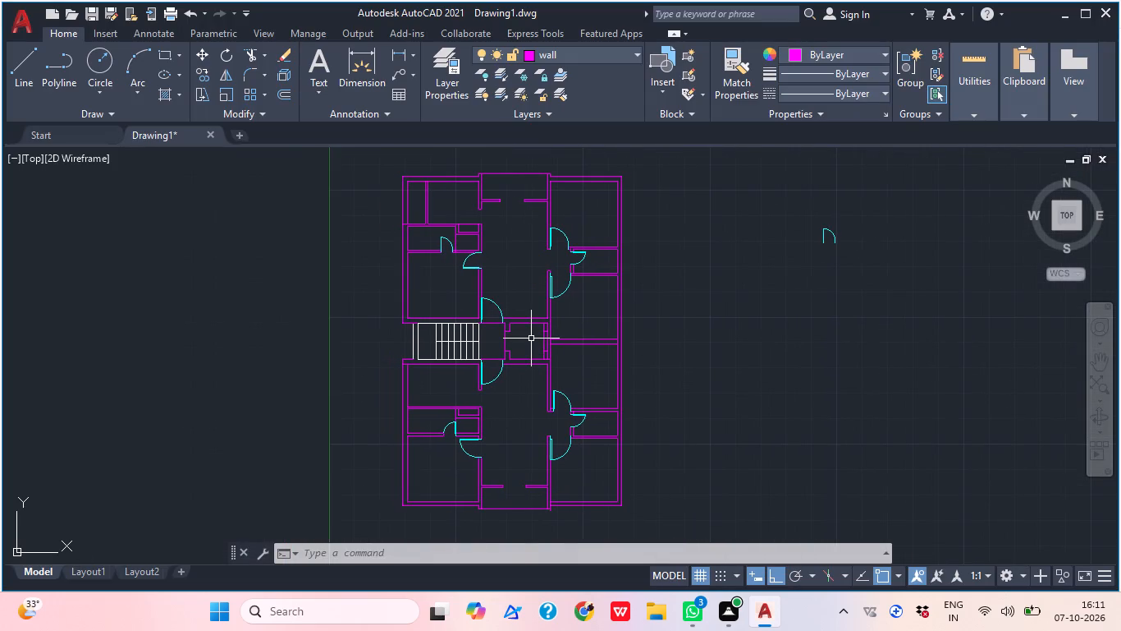
# Scale the spare door beside the plan from its left jamb end, using its opening width as reference and 2' as new length.
pyautogui.scroll(1, 836, 264)
pyautogui.moveTo(825, 265); pyautogui.dragTo(820, 283, button='middle')
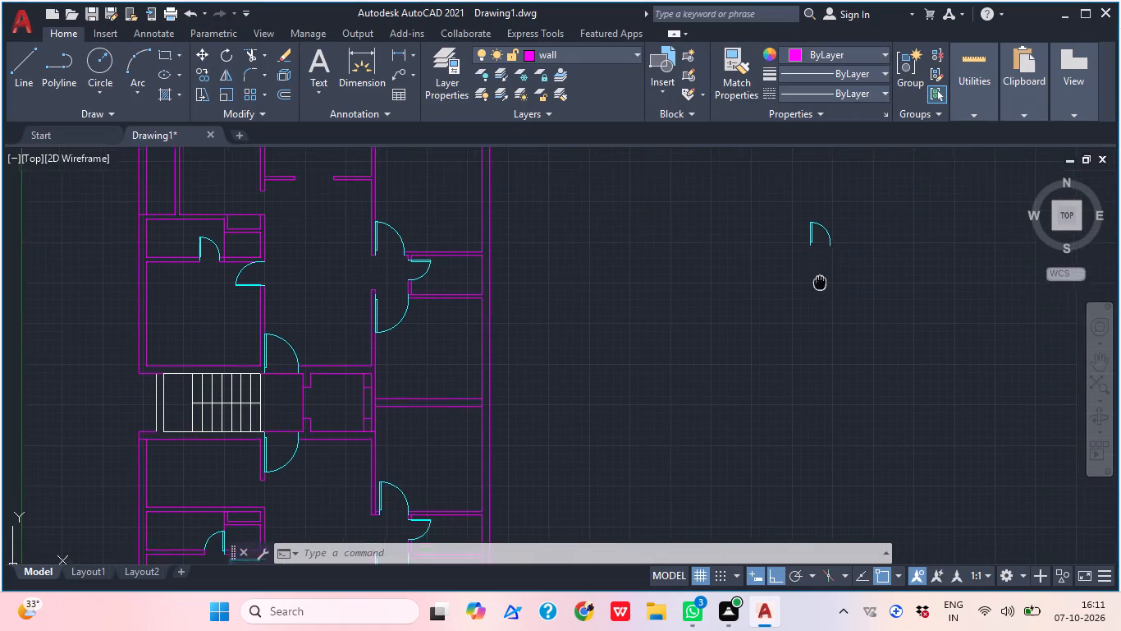
pyautogui.moveTo(820, 283); pyautogui.dragTo(818, 288, button='middle')
pyautogui.click(846, 259)
pyautogui.click(752, 196)
pyautogui.moveTo(971, 343); pyautogui.dragTo(908, 359, button='middle')
pyautogui.press('s')
pyautogui.write('c')
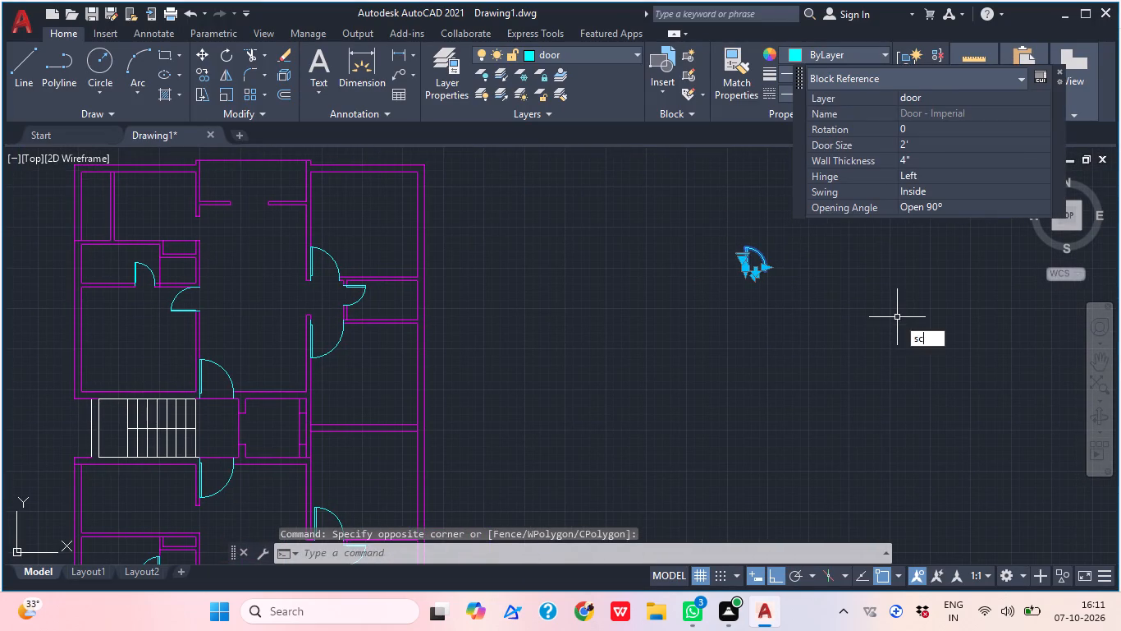
pyautogui.press('space')
pyautogui.scroll(2, 802, 287)
pyautogui.scroll(4, 686, 239)
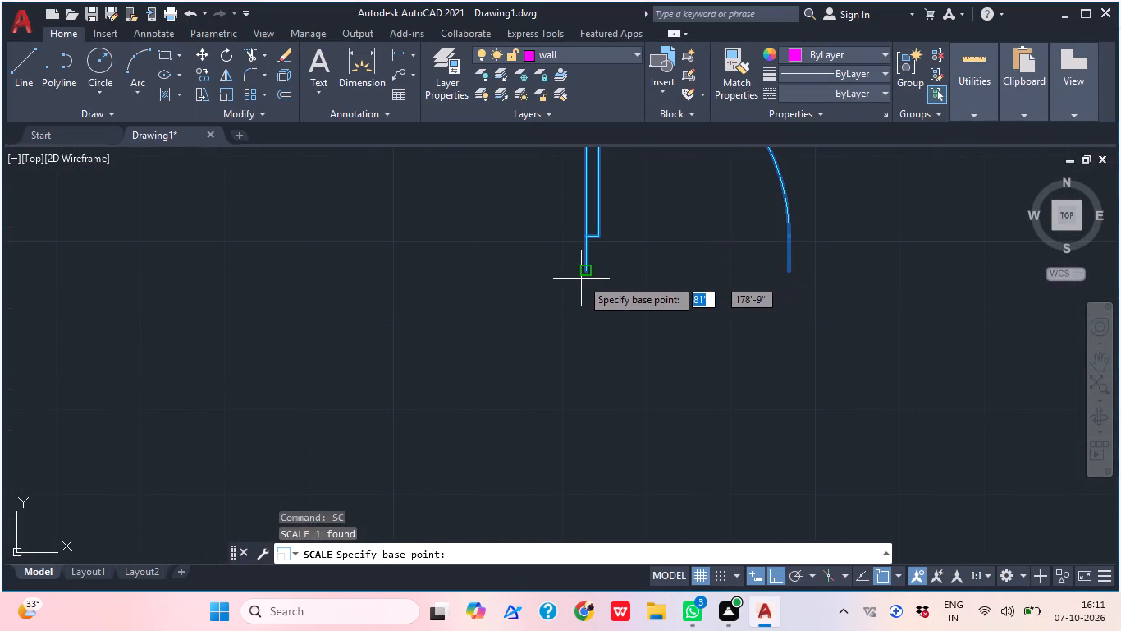
pyautogui.click(581, 272)
pyautogui.click(517, 560)
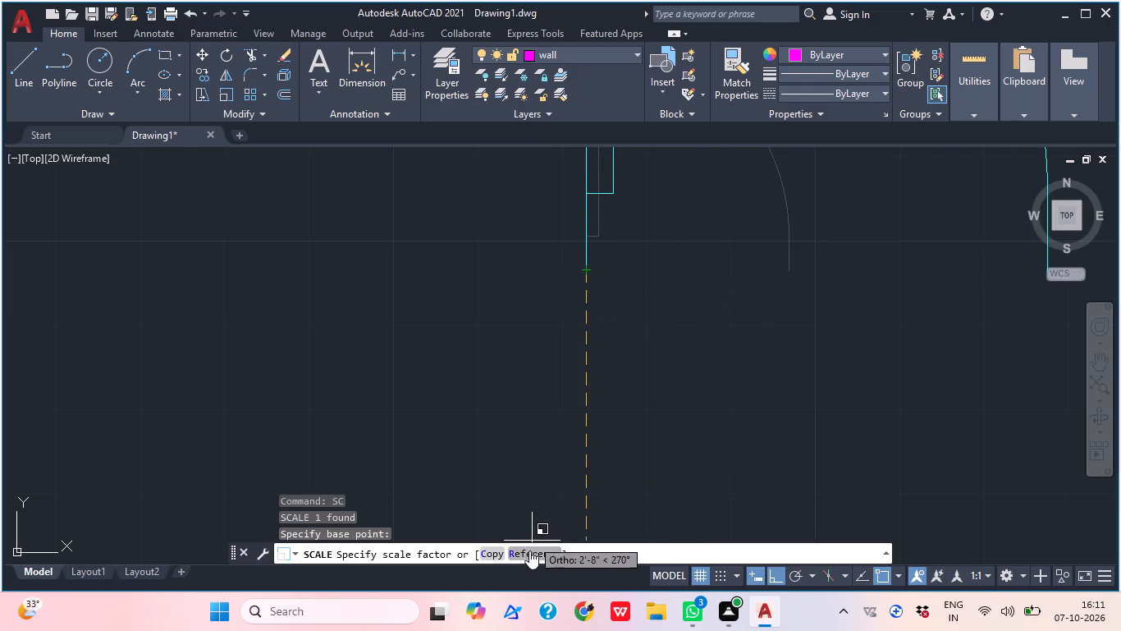
pyautogui.click(528, 555)
pyautogui.click(587, 274)
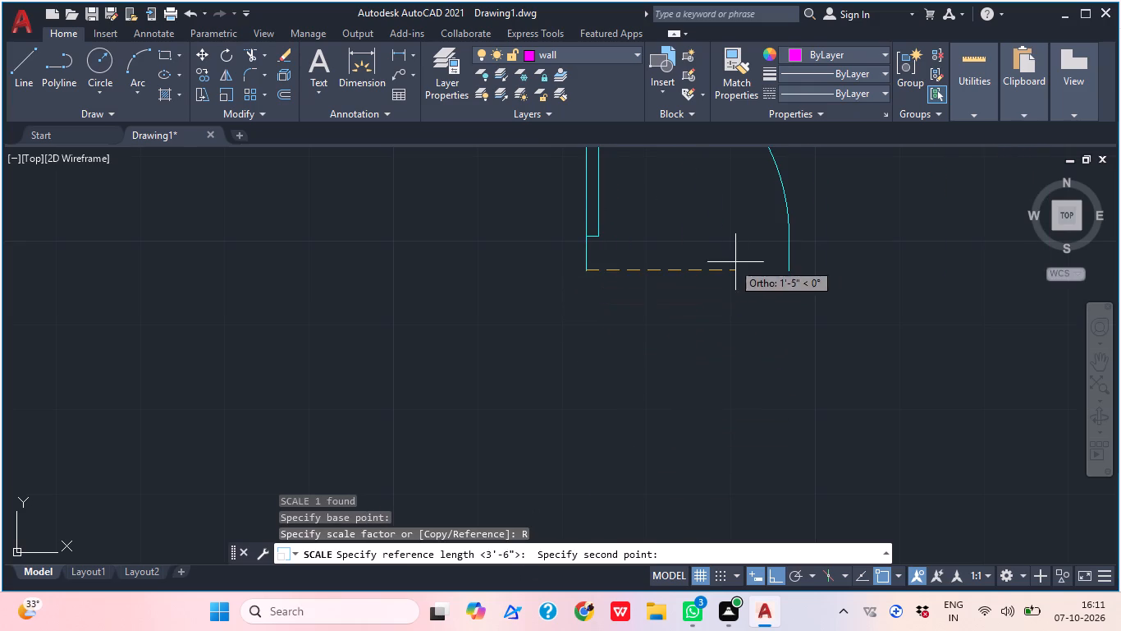
pyautogui.click(784, 266)
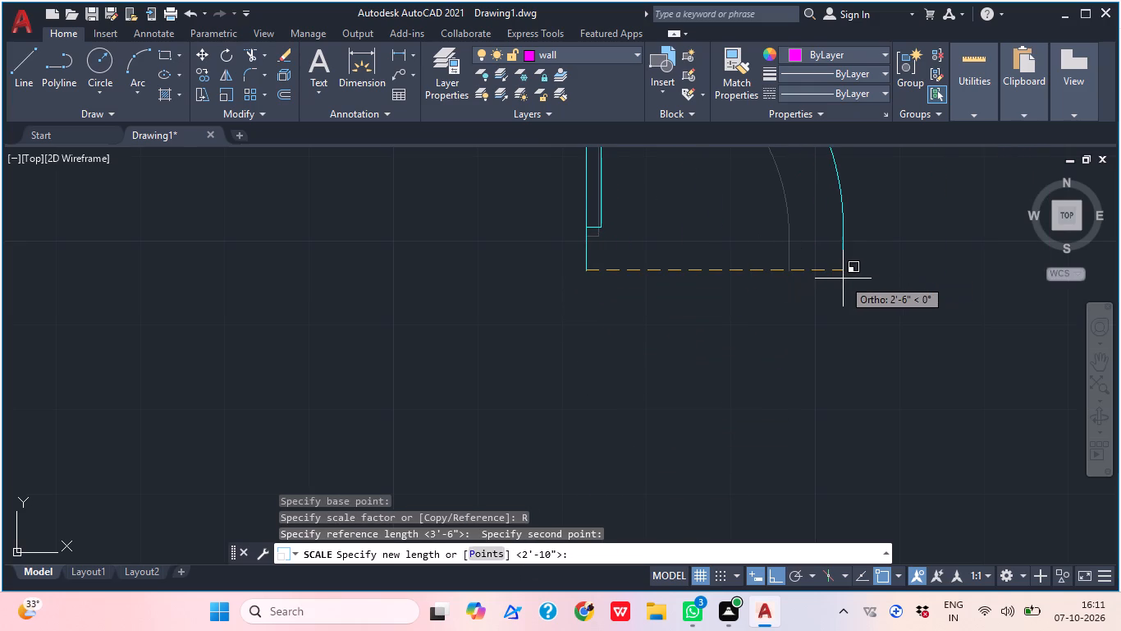
pyautogui.write("2'")
pyautogui.press('Return')
# Mirror the spare door about a vertical line through its hinge-side end, keeping the original.
pyautogui.moveTo(762, 308); pyautogui.dragTo(746, 432, button='middle')
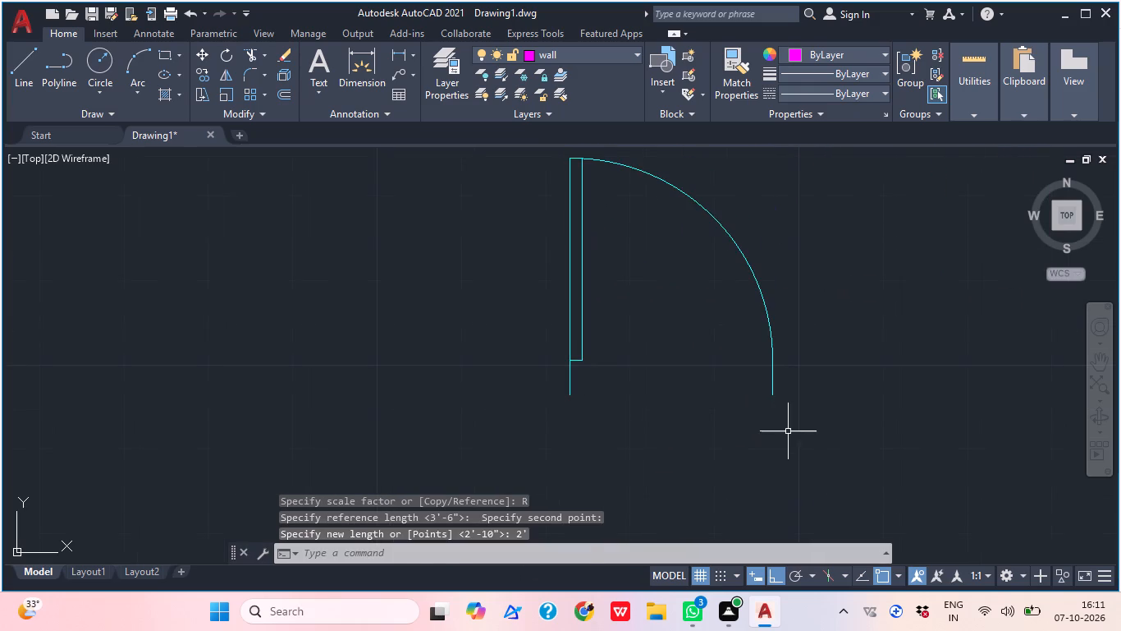
pyautogui.click(817, 422)
pyautogui.click(522, 244)
pyautogui.write('mi')
pyautogui.press('space')
pyautogui.click(562, 394)
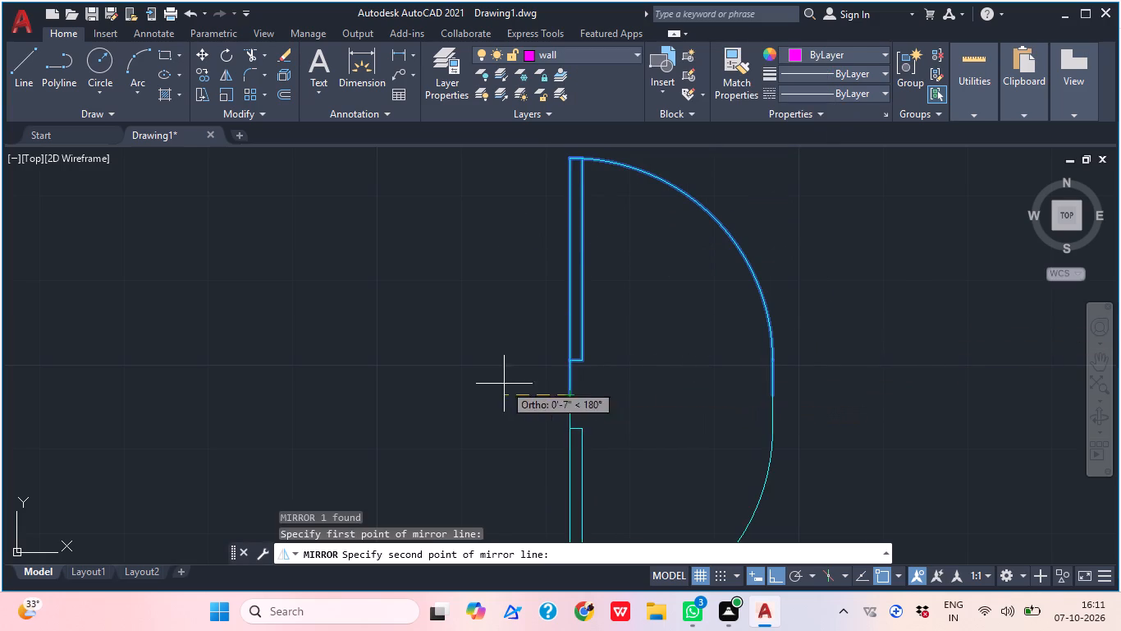
pyautogui.click(752, 210)
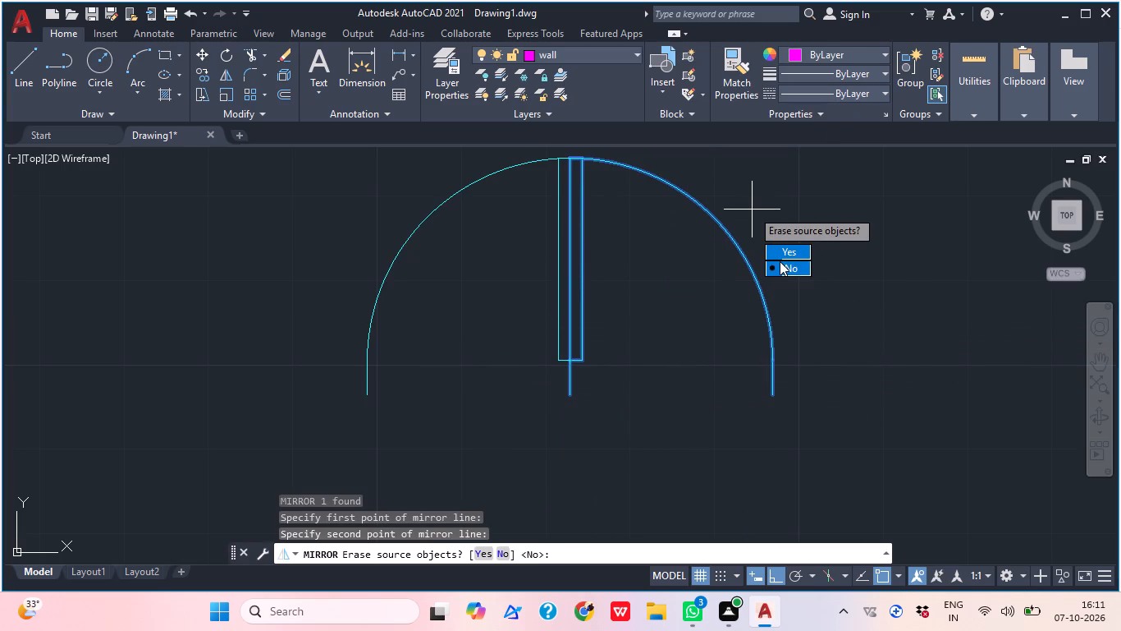
pyautogui.moveTo(780, 263); pyautogui.dragTo(752, 210)
# Move the mirrored door so its free end meets the original door's free end, forming a double door.
pyautogui.click(464, 249)
pyautogui.click(392, 237)
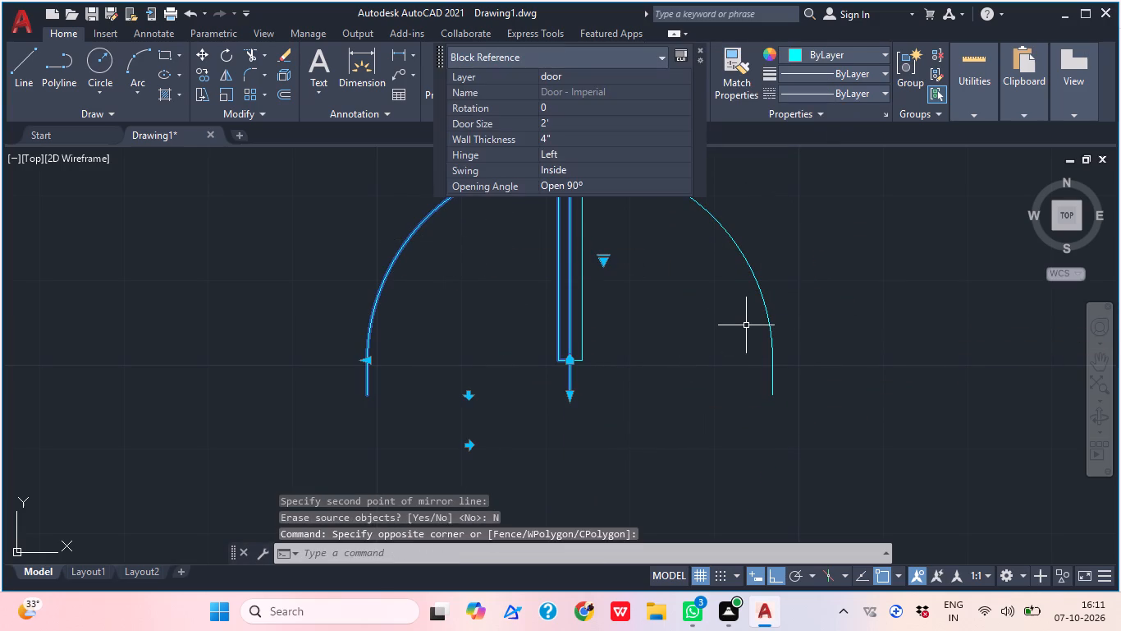
pyautogui.write('m')
pyautogui.press('space')
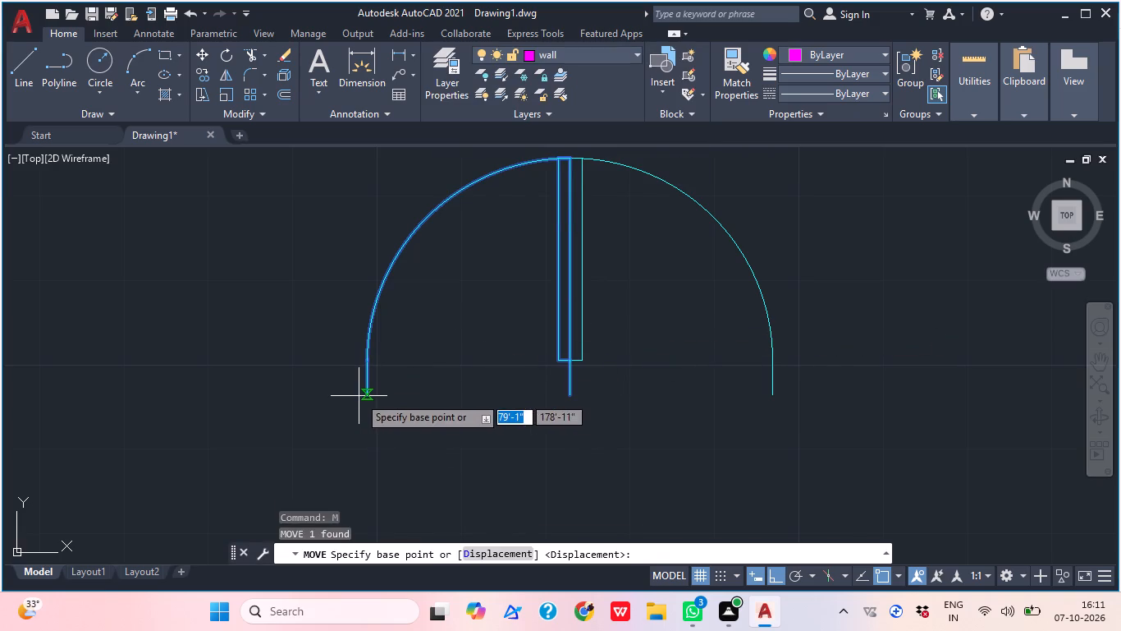
pyautogui.click(359, 396)
pyautogui.click(771, 395)
# Group the two door leaves into one double door.
pyautogui.moveTo(818, 337); pyautogui.dragTo(793, 352, button='middle')
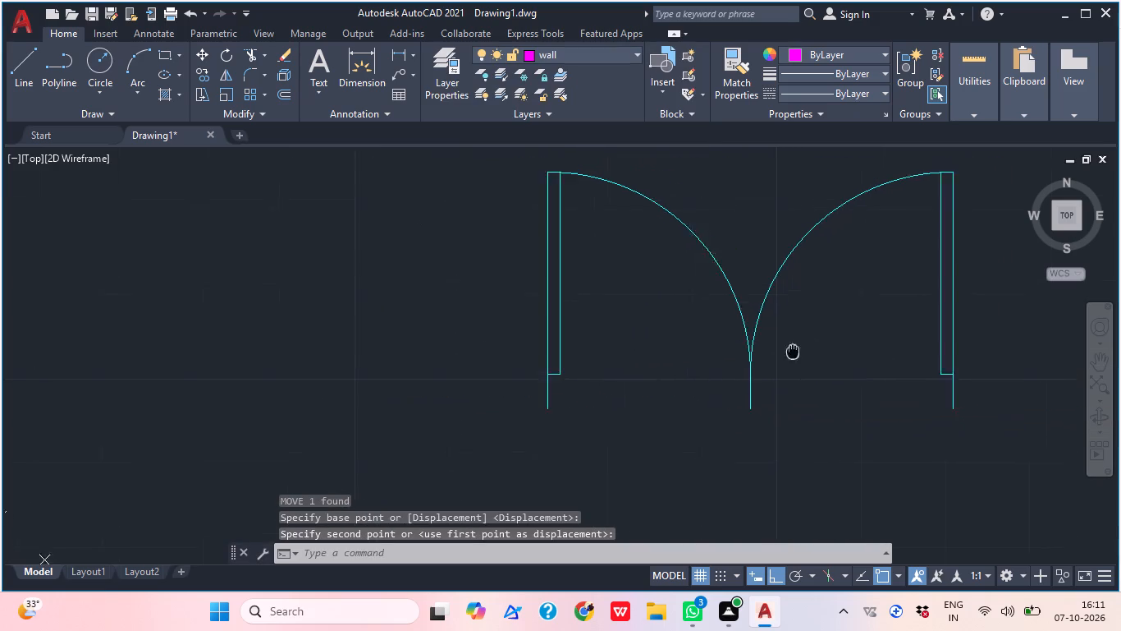
pyautogui.moveTo(793, 352); pyautogui.dragTo(771, 358, button='middle')
pyautogui.scroll(-2, 782, 344)
pyautogui.click(914, 424)
pyautogui.click(643, 252)
pyautogui.rightClick(776, 261)
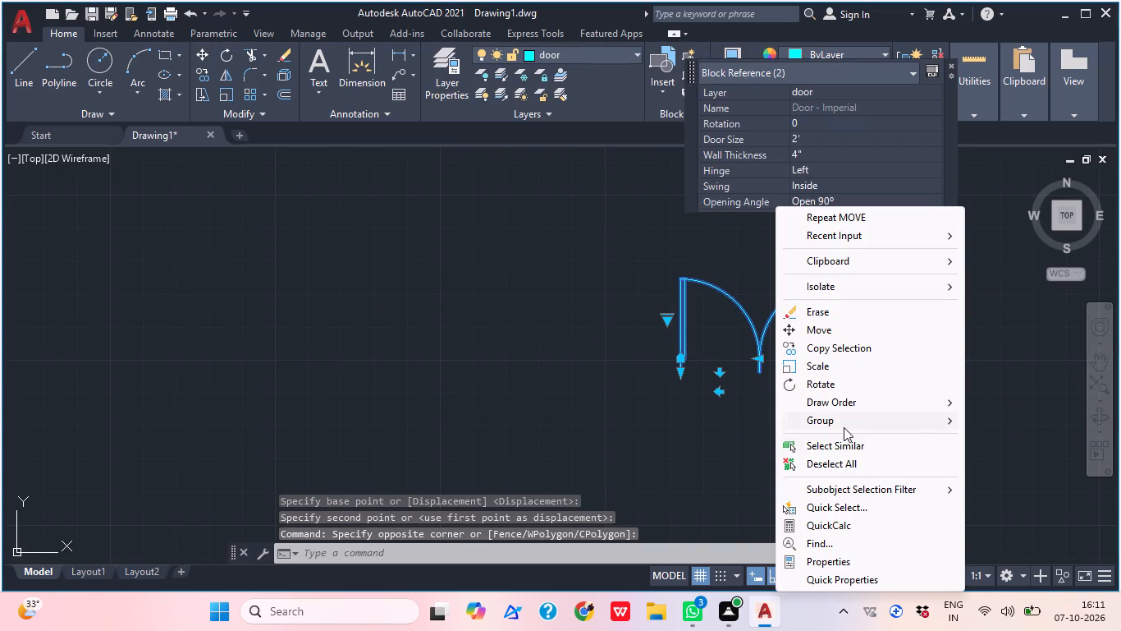
pyautogui.click(839, 425)
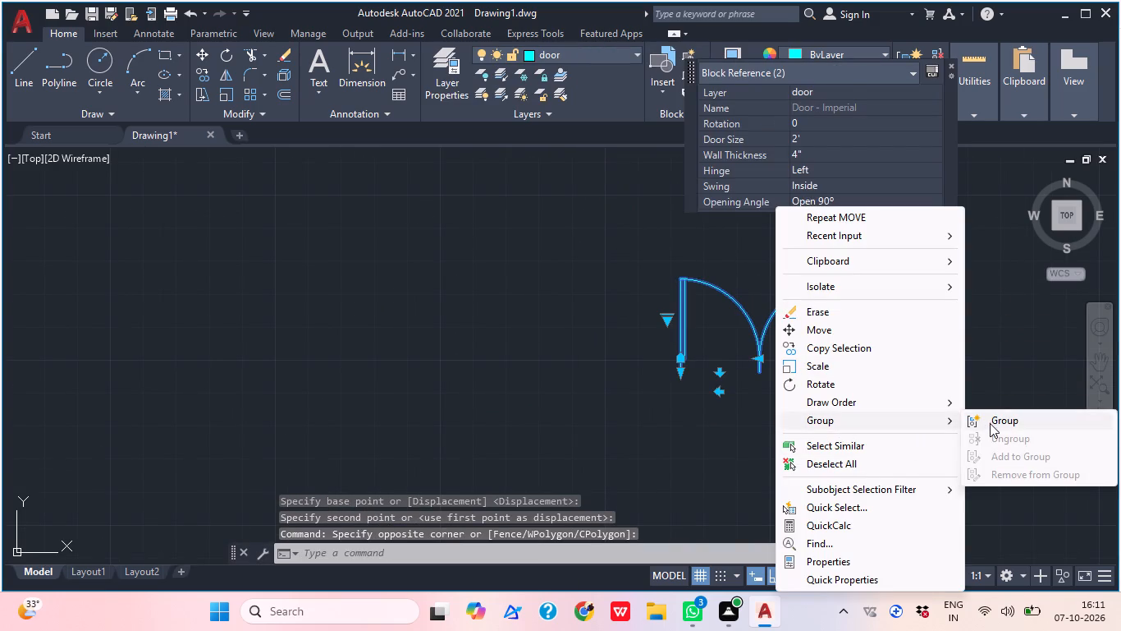
pyautogui.click(991, 423)
# Move the grouped double door by its lower left end to the lower corner of the lower balcony opening's left jamb.
pyautogui.click(854, 451)
pyautogui.click(658, 270)
pyautogui.press('m')
pyautogui.press('space')
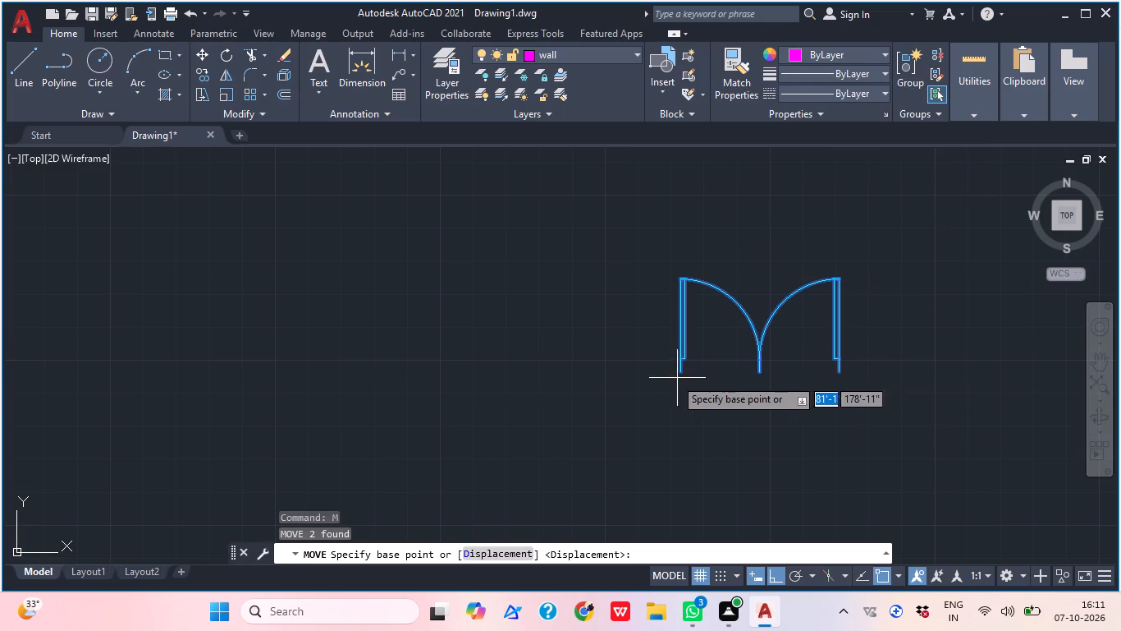
pyautogui.click(684, 380)
pyautogui.scroll(-5, 850, 265)
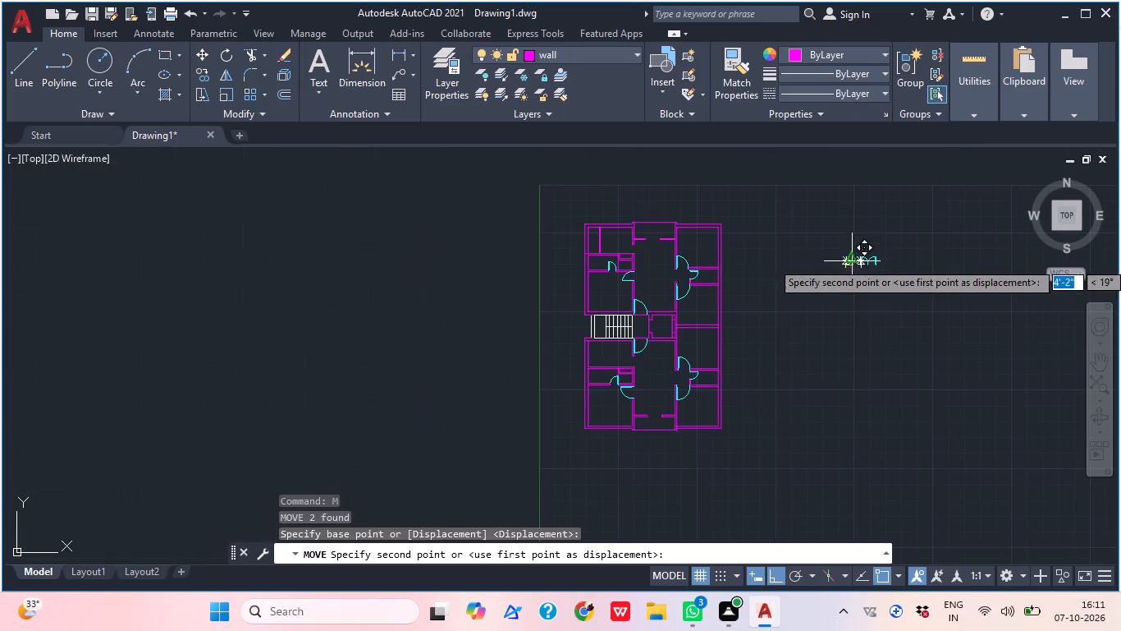
pyautogui.scroll(3, 638, 439)
pyautogui.scroll(2, 636, 365)
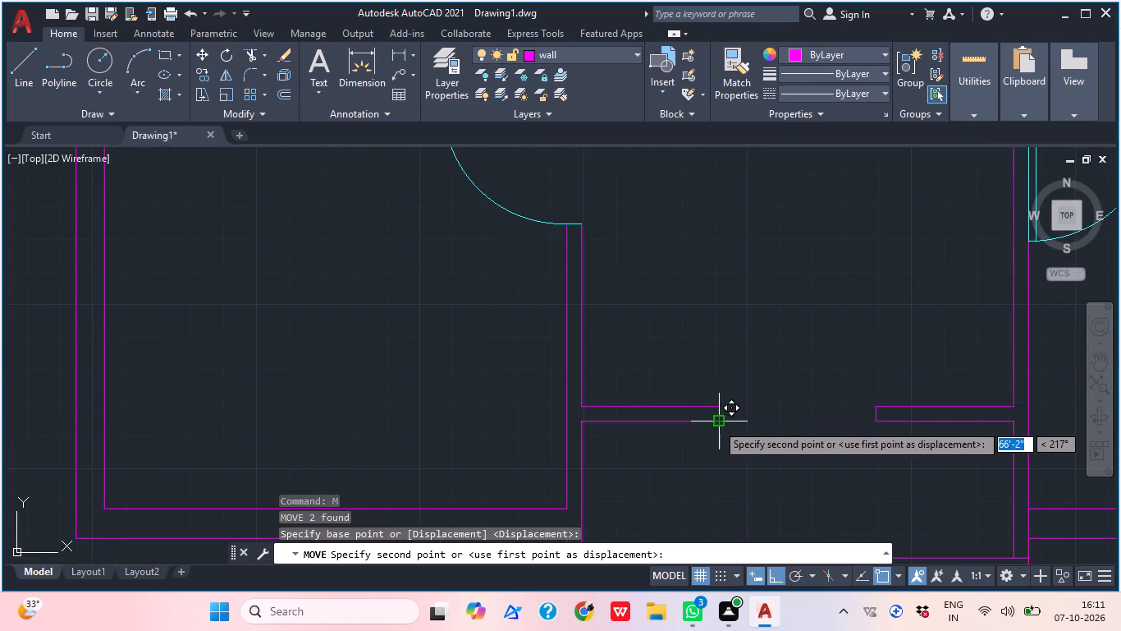
pyautogui.click(716, 423)
# Copy the grouped double door by its lower right end to the lower corner of the upper balcony opening's right jamb.
pyautogui.scroll(-1, 736, 366)
pyautogui.scroll(1, 736, 366)
pyautogui.scroll(-4, 736, 366)
pyautogui.moveTo(743, 349); pyautogui.dragTo(725, 571, button='middle')
pyautogui.scroll(-5, 729, 339)
pyautogui.scroll(3, 729, 339)
pyautogui.scroll(-3, 867, 297)
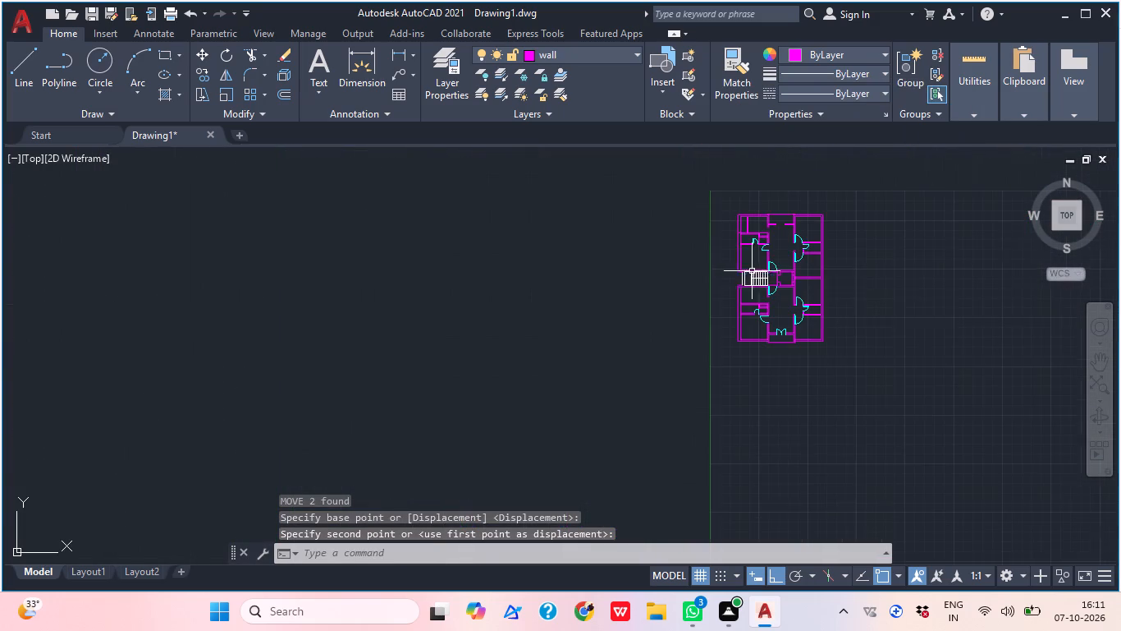
pyautogui.moveTo(823, 301); pyautogui.dragTo(570, 377, button='middle')
pyautogui.scroll(3, 543, 408)
pyautogui.scroll(-1, 538, 406)
pyautogui.scroll(1, 528, 401)
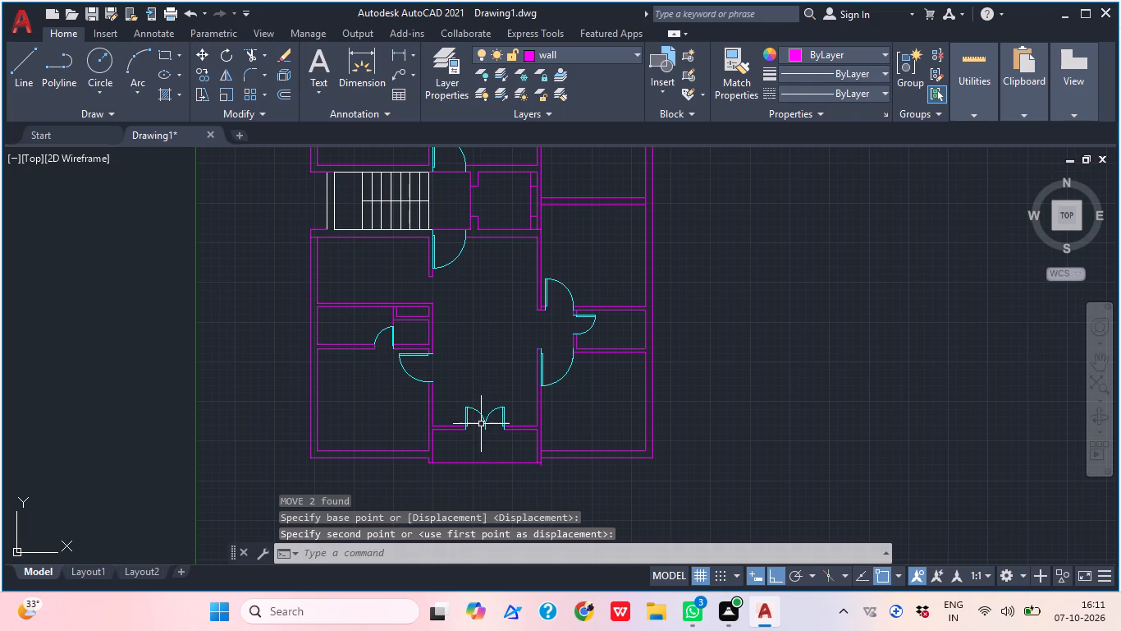
pyautogui.click(480, 424)
pyautogui.click(469, 405)
pyautogui.press('c')
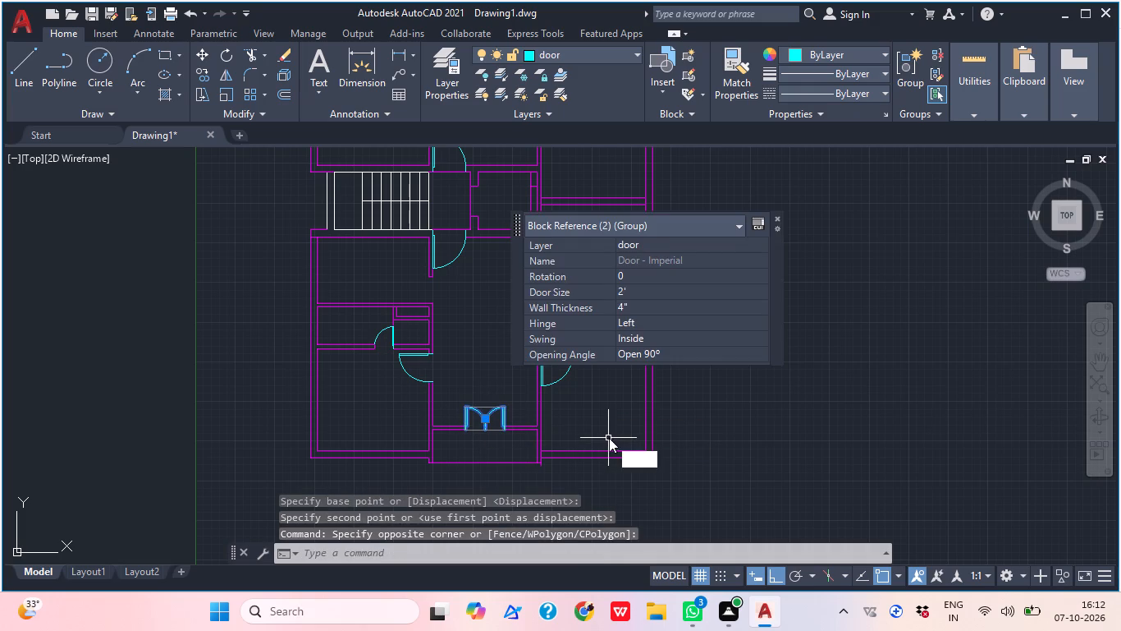
pyautogui.press('o')
pyautogui.press('space')
pyautogui.scroll(7, 502, 433)
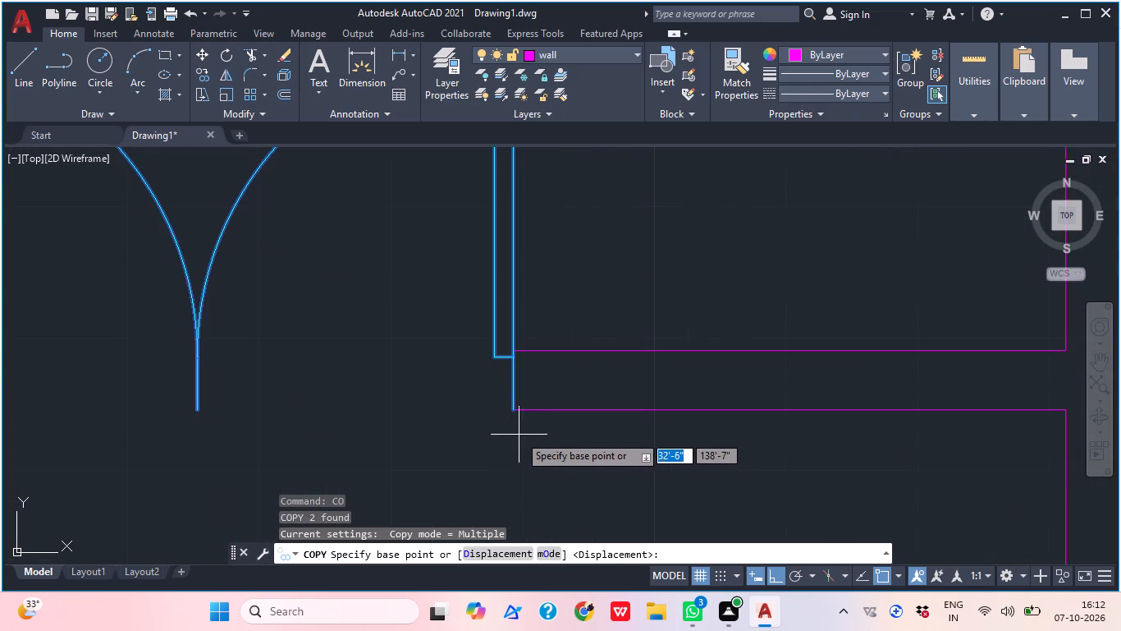
pyautogui.click(511, 410)
pyautogui.scroll(-4, 547, 531)
pyautogui.scroll(3, 551, 541)
pyautogui.scroll(-8, 551, 541)
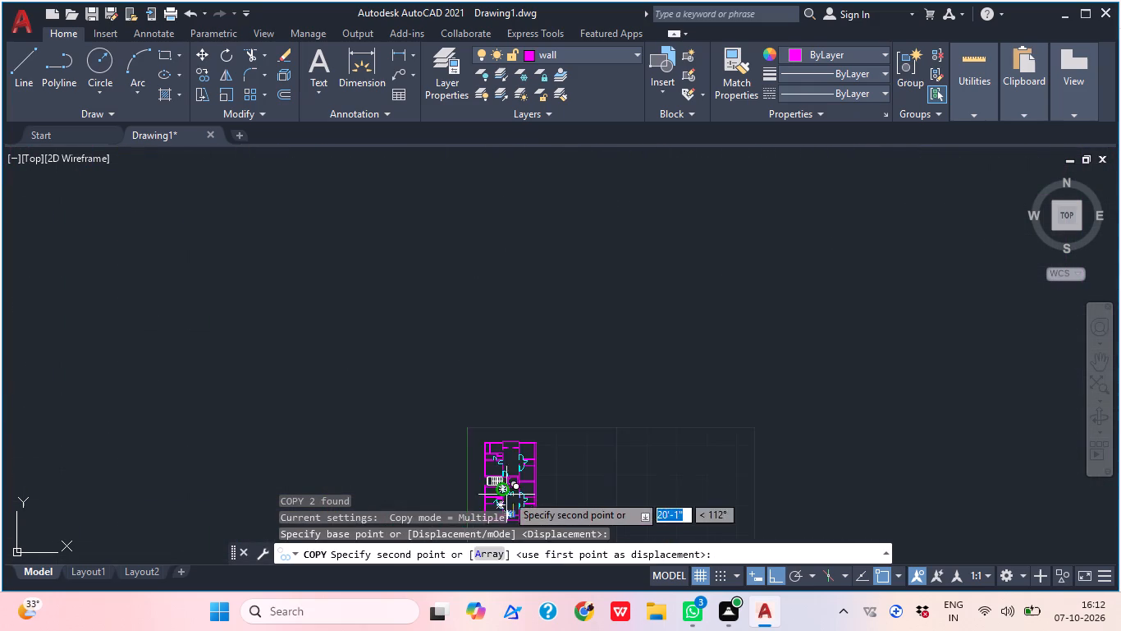
pyautogui.scroll(-4, 506, 492)
pyautogui.scroll(6, 515, 475)
pyautogui.scroll(-1, 516, 475)
pyautogui.moveTo(524, 477); pyautogui.dragTo(634, 308, button='middle')
pyautogui.scroll(5, 620, 368)
pyautogui.moveTo(400, 262); pyautogui.dragTo(462, 274, button='middle')
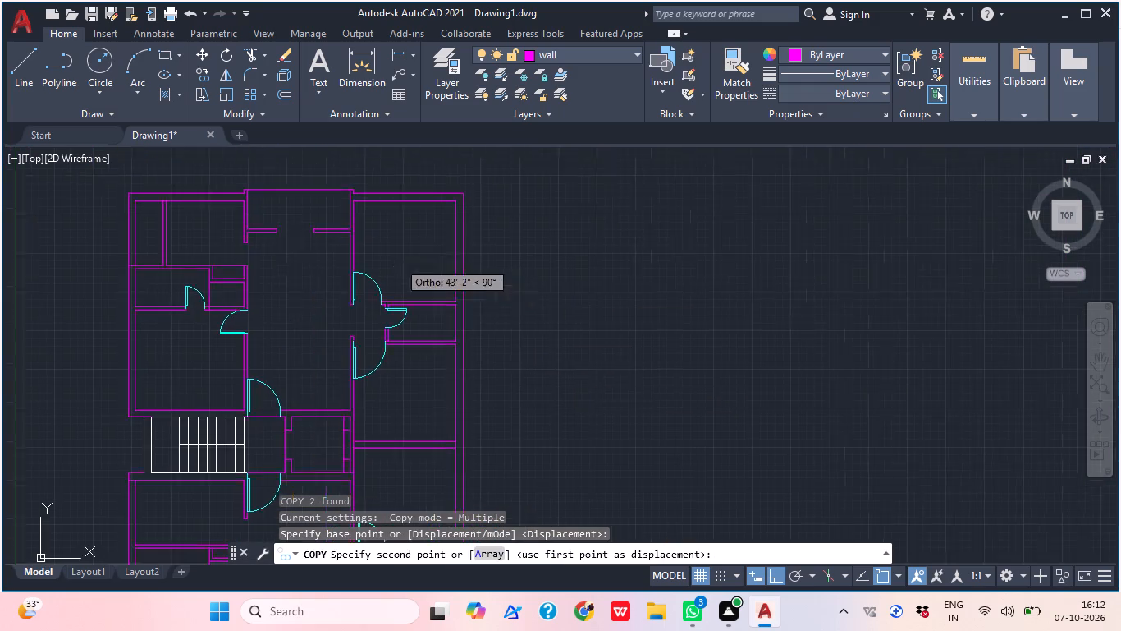
pyautogui.moveTo(462, 274); pyautogui.dragTo(720, 285, button='middle')
pyautogui.scroll(3, 602, 287)
pyautogui.moveTo(602, 251); pyautogui.dragTo(596, 375, button='middle')
pyautogui.scroll(1, 631, 290)
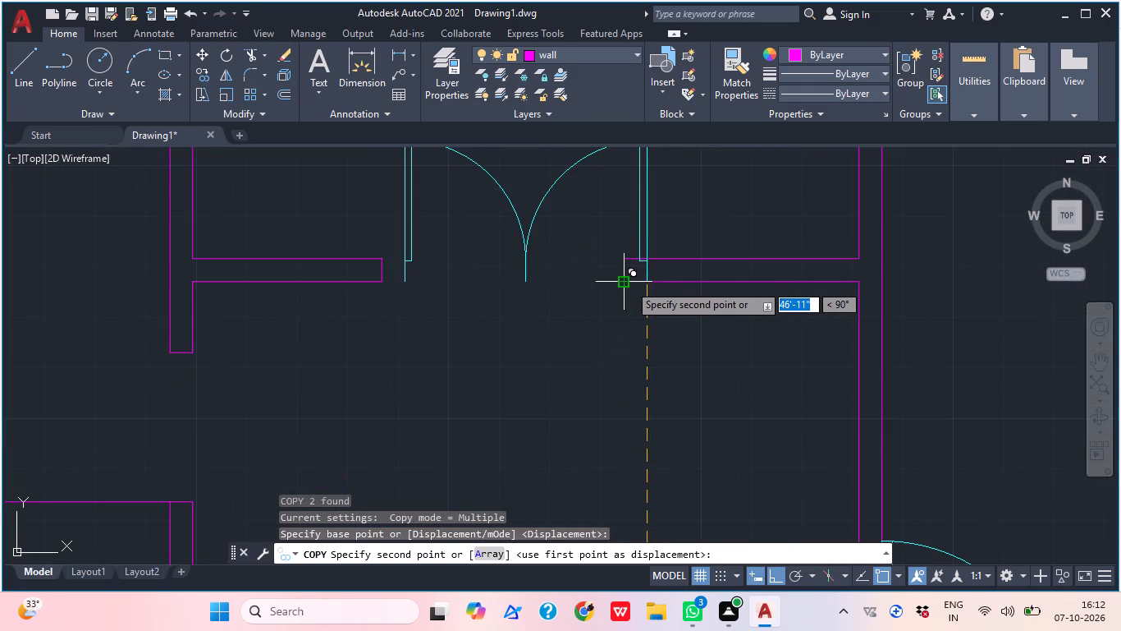
pyautogui.click(629, 283)
pyautogui.scroll(-1, 647, 283)
pyautogui.press('Escape')
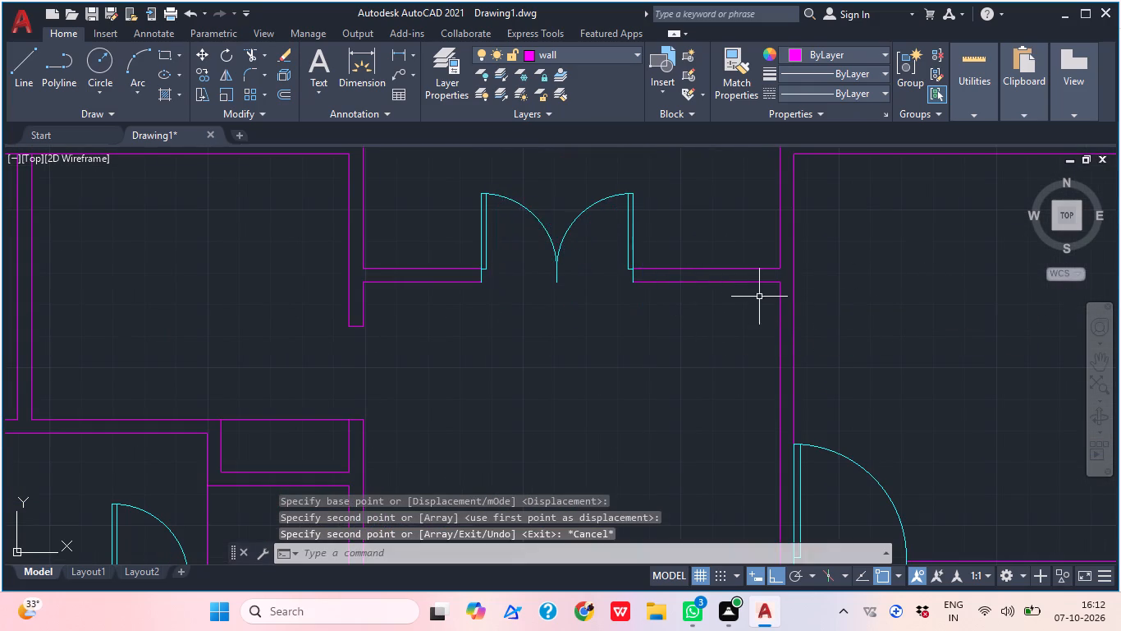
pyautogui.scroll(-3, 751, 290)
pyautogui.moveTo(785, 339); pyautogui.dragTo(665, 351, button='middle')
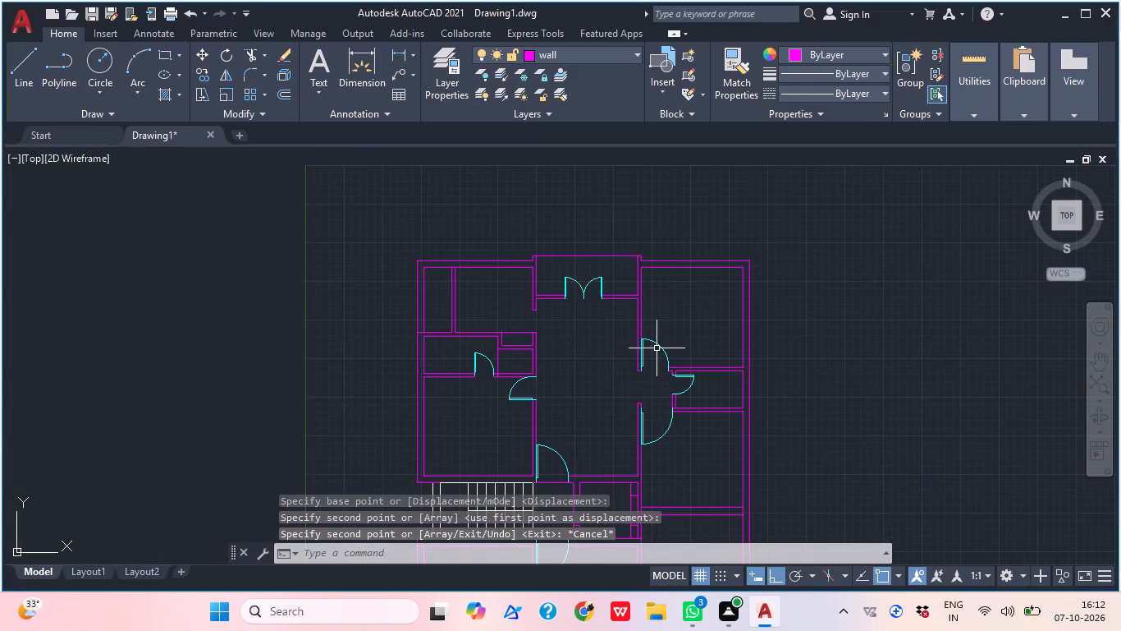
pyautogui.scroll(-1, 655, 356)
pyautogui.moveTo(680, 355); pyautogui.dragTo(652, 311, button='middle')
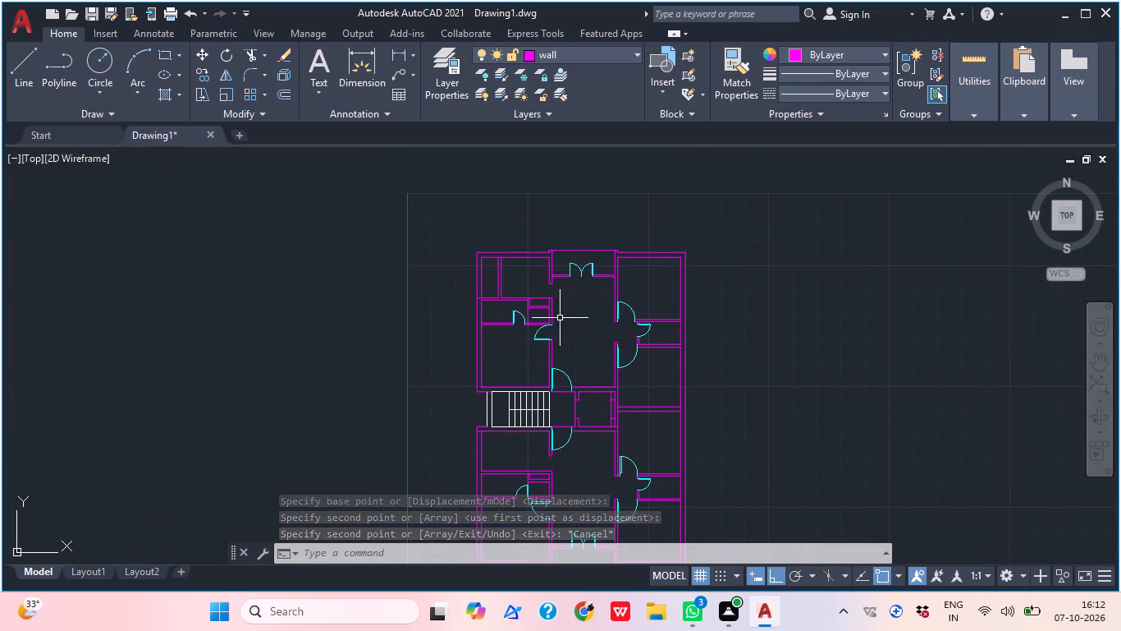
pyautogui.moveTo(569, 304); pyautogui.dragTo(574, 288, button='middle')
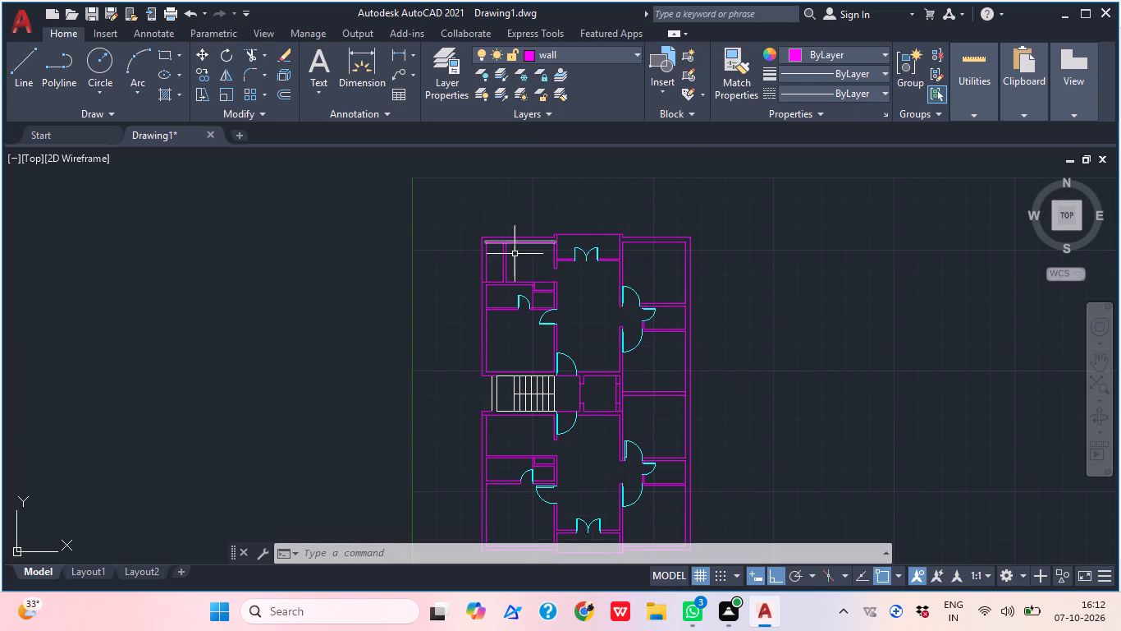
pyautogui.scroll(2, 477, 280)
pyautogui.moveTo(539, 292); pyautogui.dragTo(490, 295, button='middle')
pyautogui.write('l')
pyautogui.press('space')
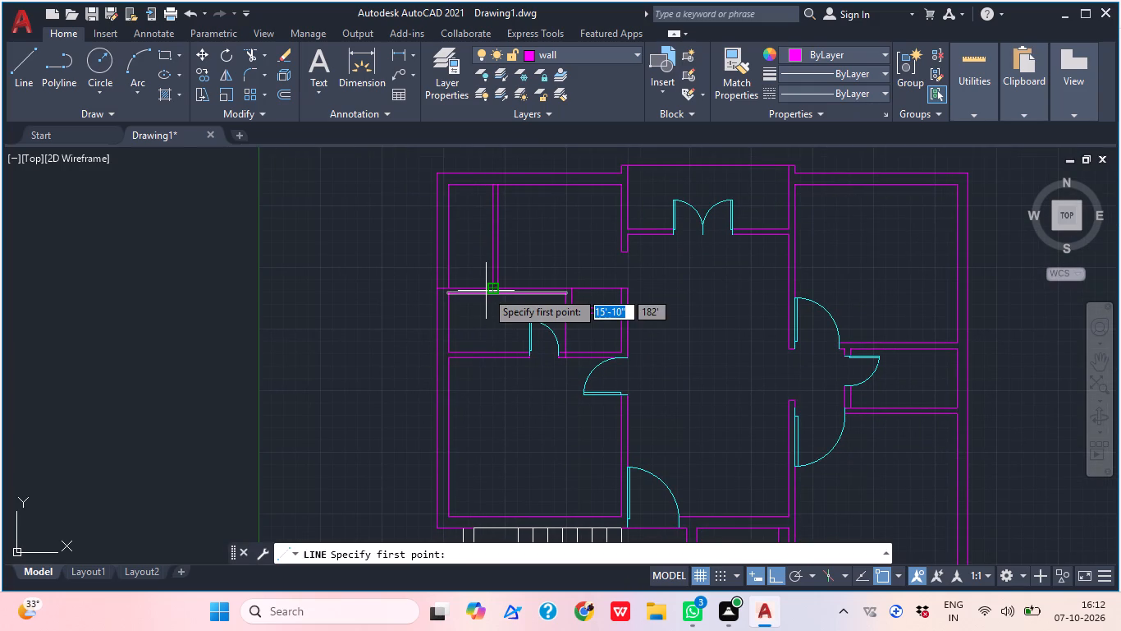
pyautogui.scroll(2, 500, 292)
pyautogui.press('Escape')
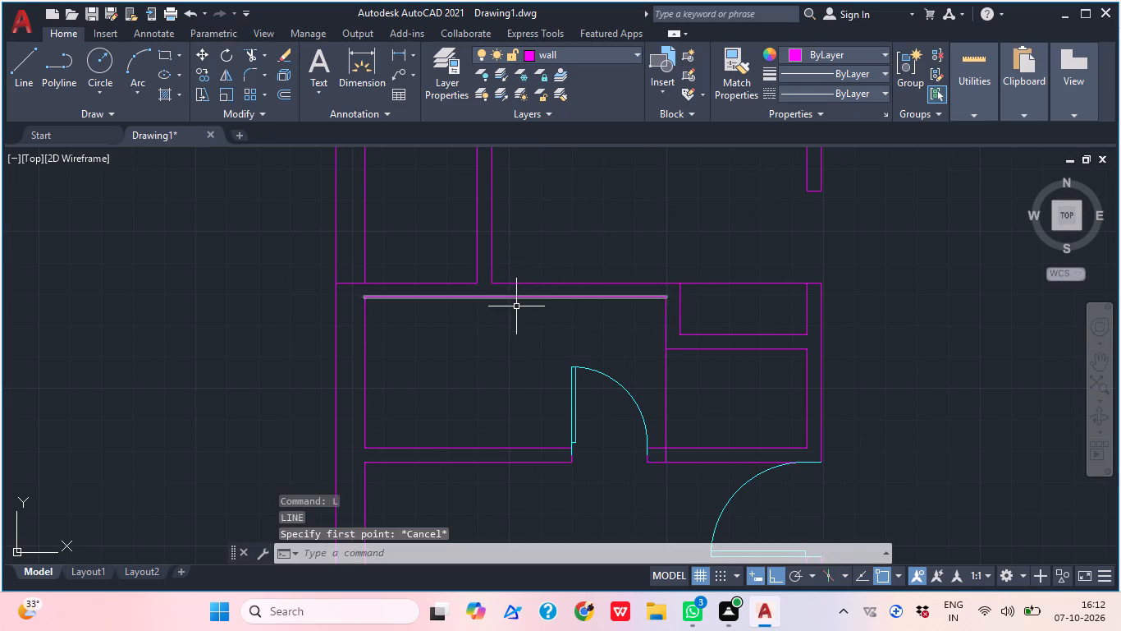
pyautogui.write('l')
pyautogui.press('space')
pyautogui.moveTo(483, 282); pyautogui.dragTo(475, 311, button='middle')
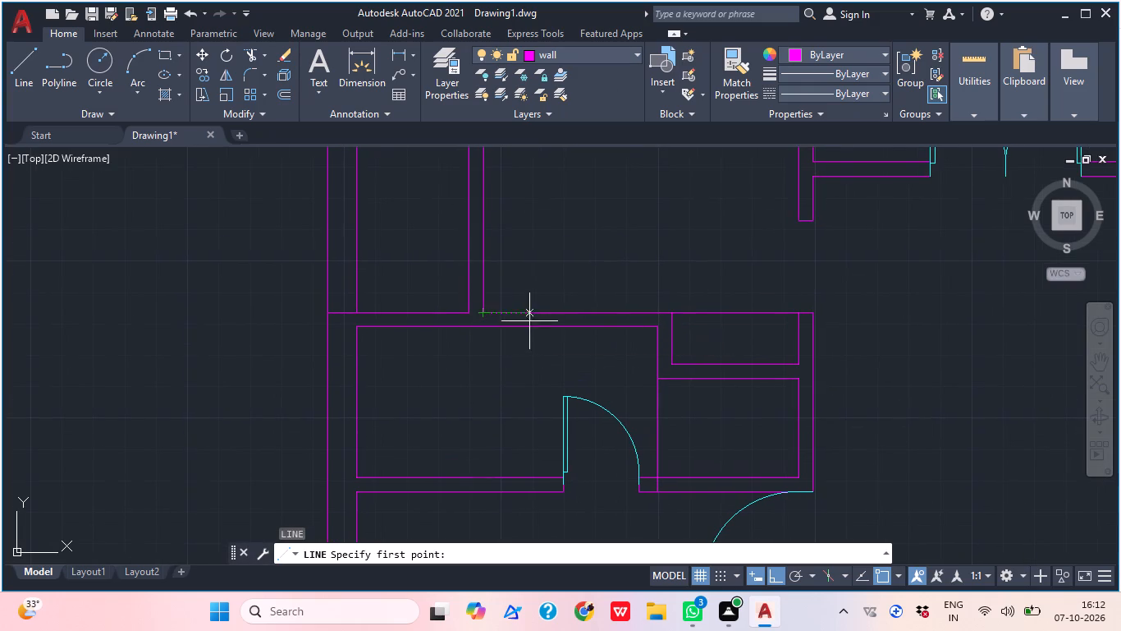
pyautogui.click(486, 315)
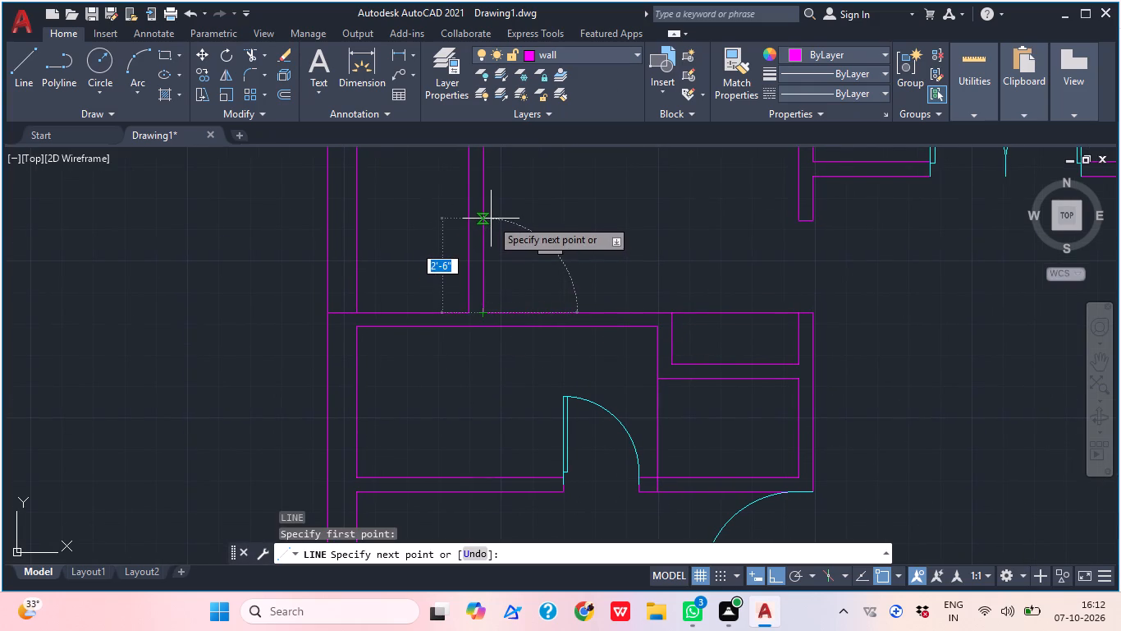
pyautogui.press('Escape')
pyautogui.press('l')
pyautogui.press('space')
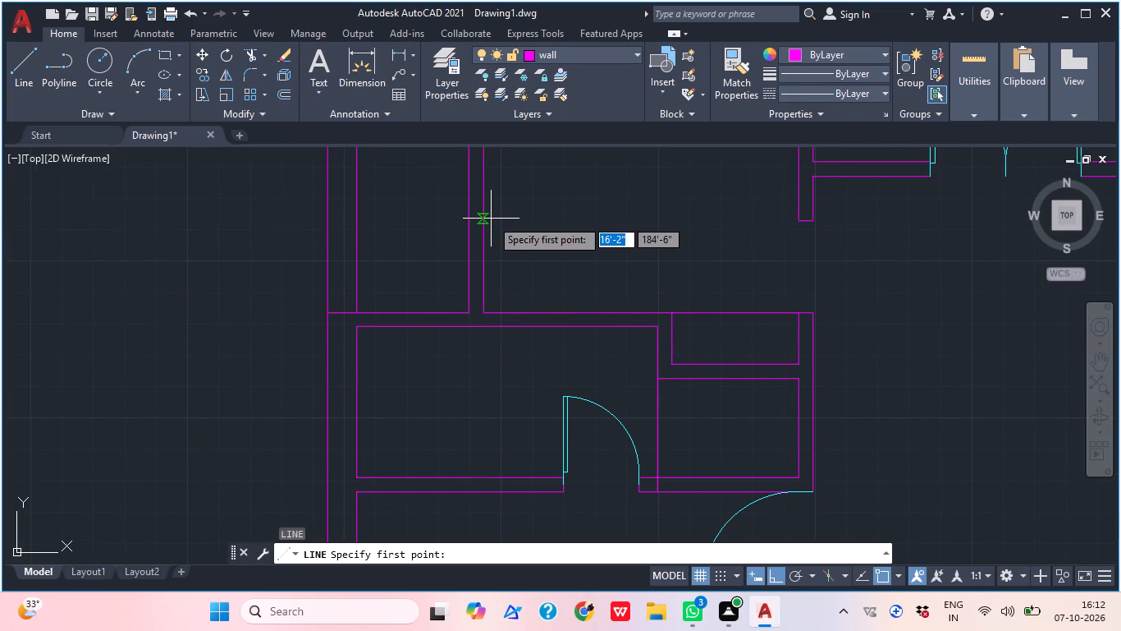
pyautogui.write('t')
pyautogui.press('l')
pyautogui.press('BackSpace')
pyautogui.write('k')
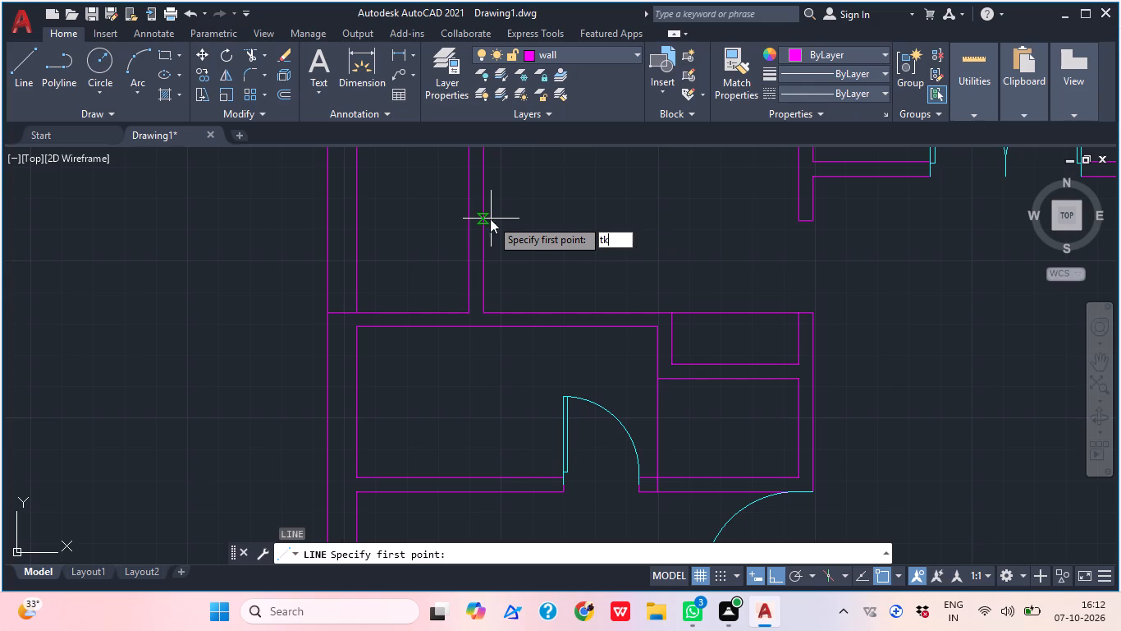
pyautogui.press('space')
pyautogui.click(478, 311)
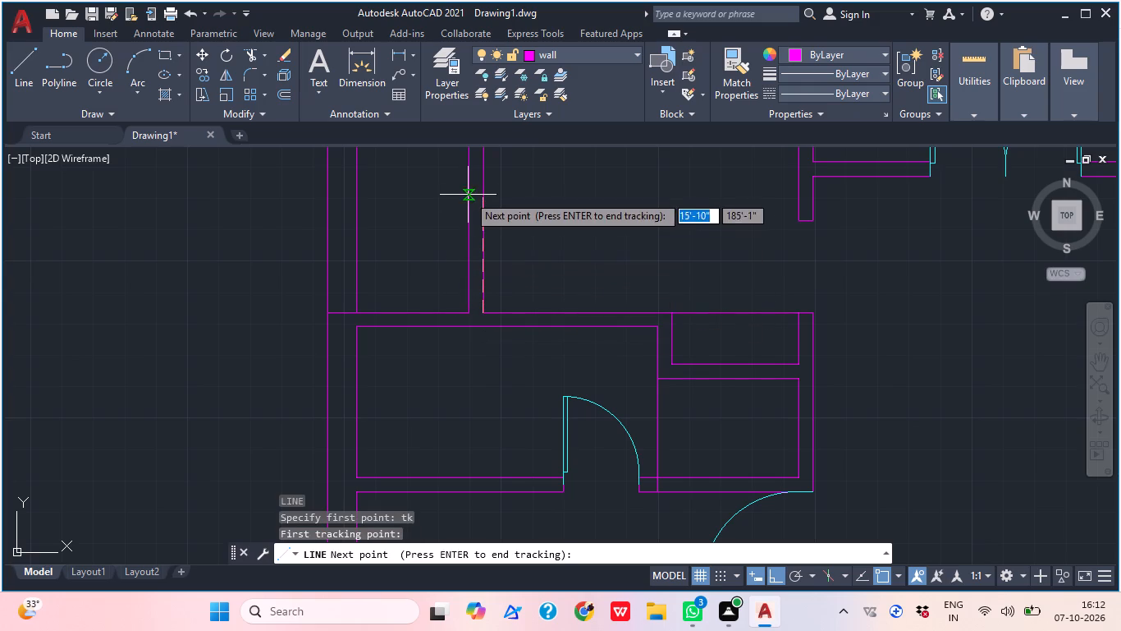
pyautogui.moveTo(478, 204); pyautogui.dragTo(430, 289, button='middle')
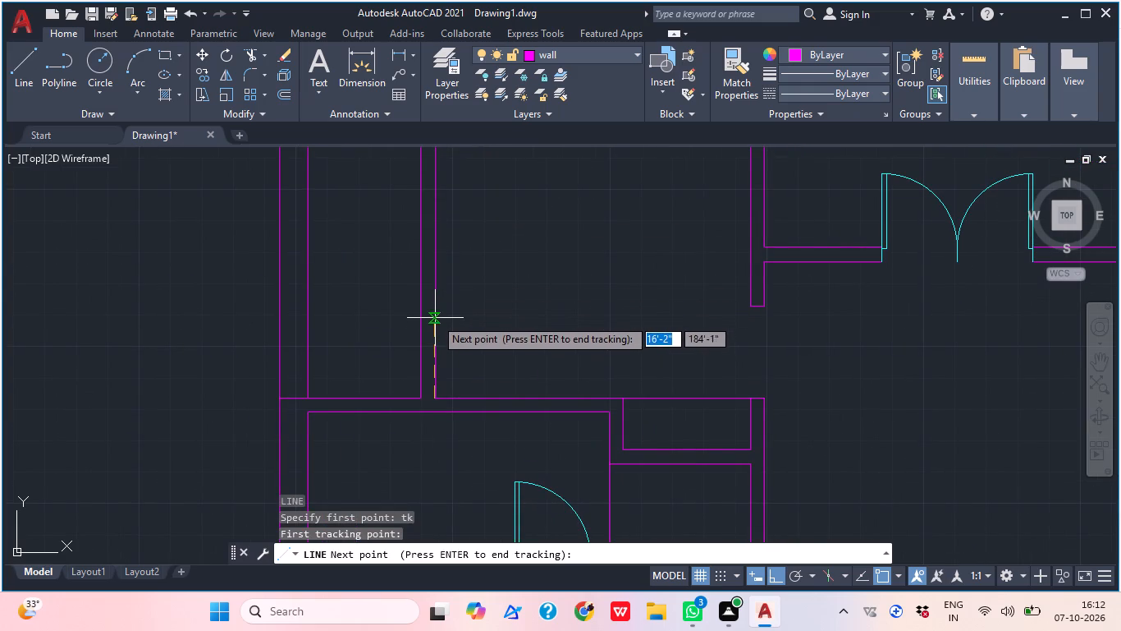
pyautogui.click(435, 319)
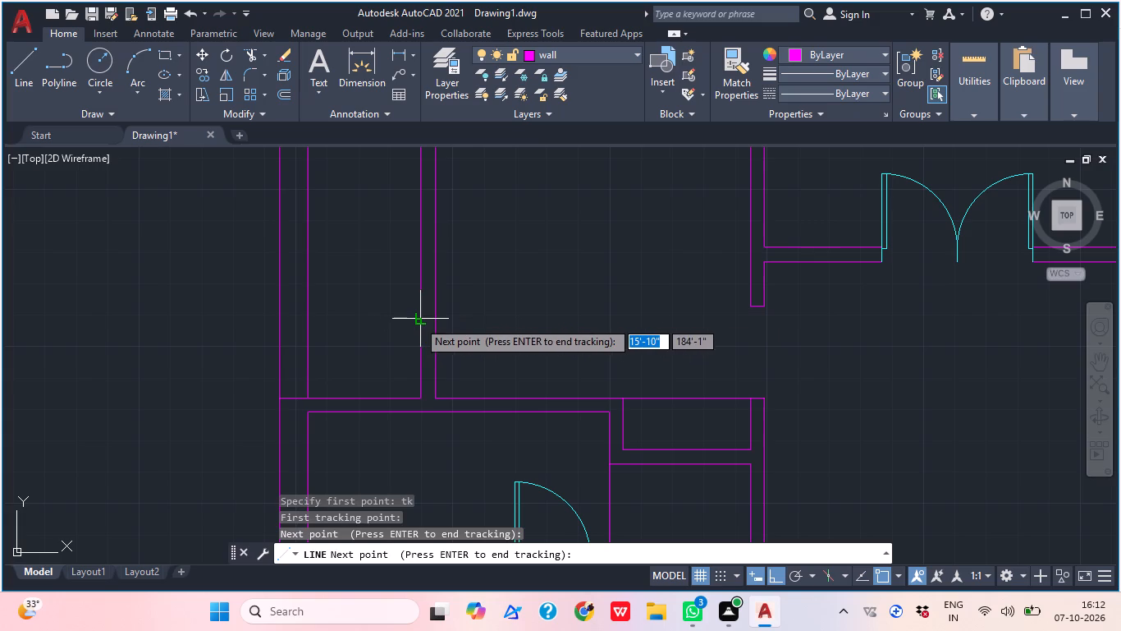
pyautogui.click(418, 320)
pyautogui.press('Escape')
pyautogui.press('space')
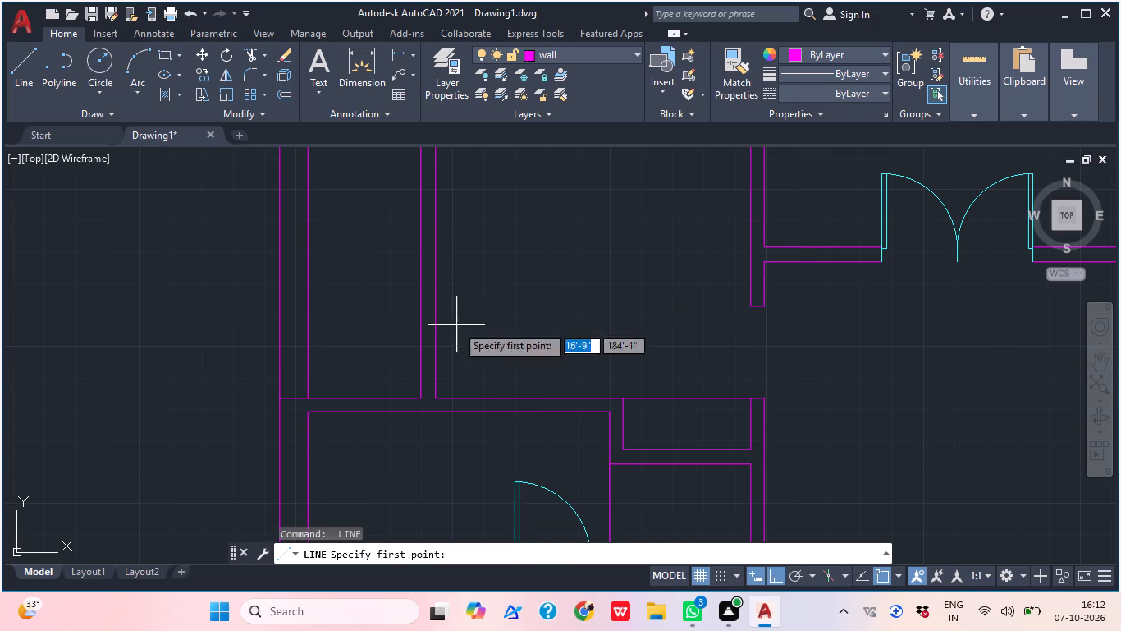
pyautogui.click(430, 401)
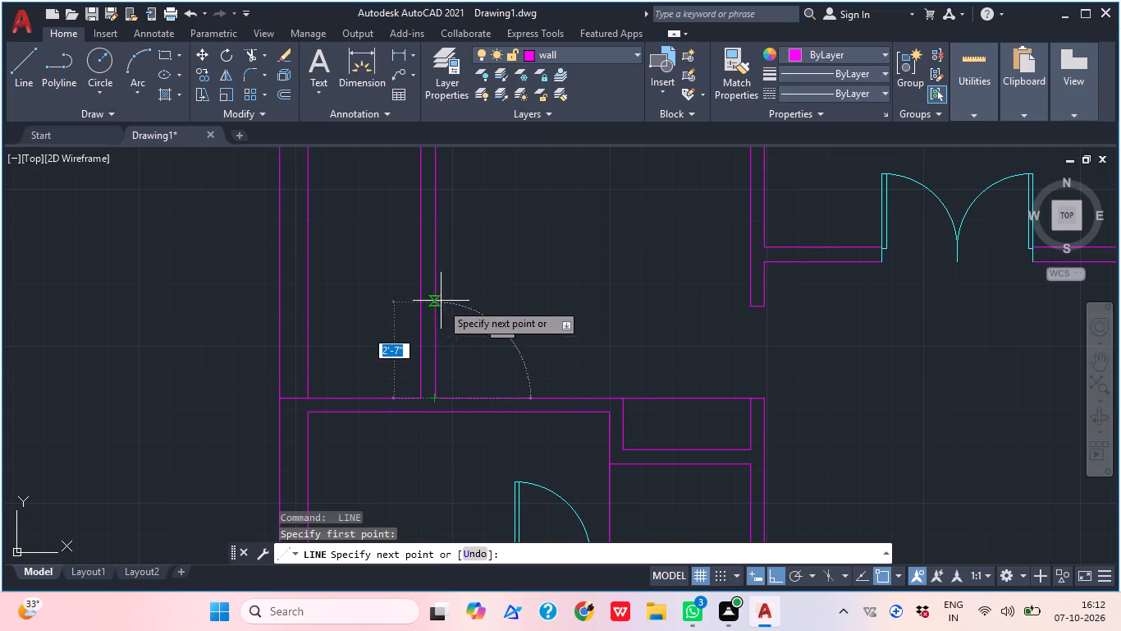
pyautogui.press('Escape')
# Draw a line across the upper-left room's vertical partition wall, about 2' above its lower end.
pyautogui.write('l')
pyautogui.press('space')
pyautogui.write('tk')
pyautogui.press('space')
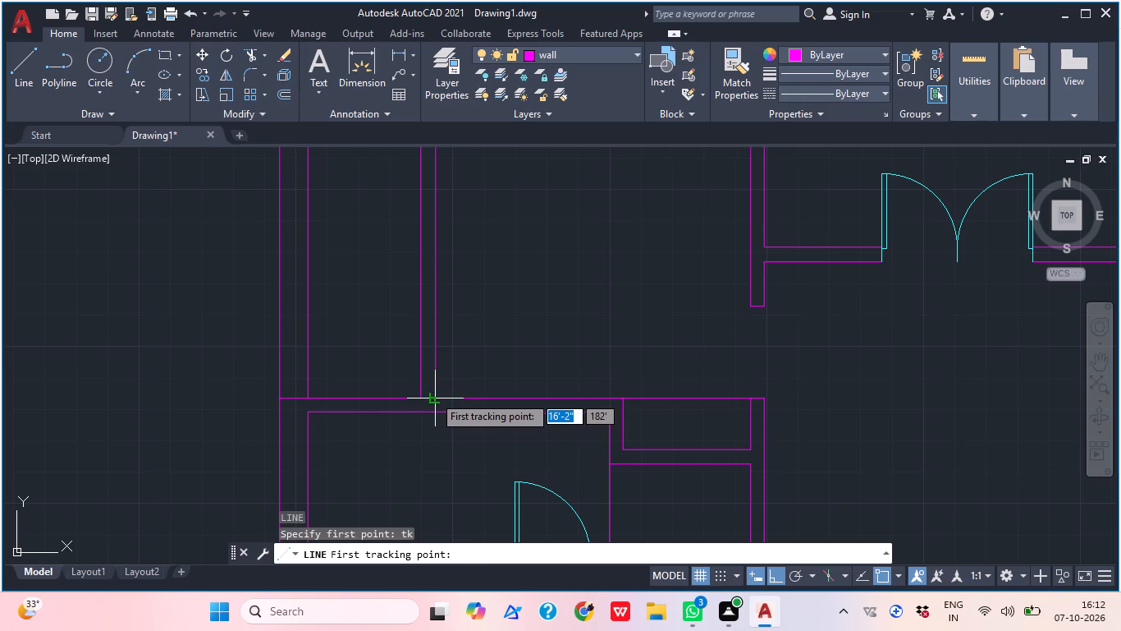
pyautogui.click(433, 395)
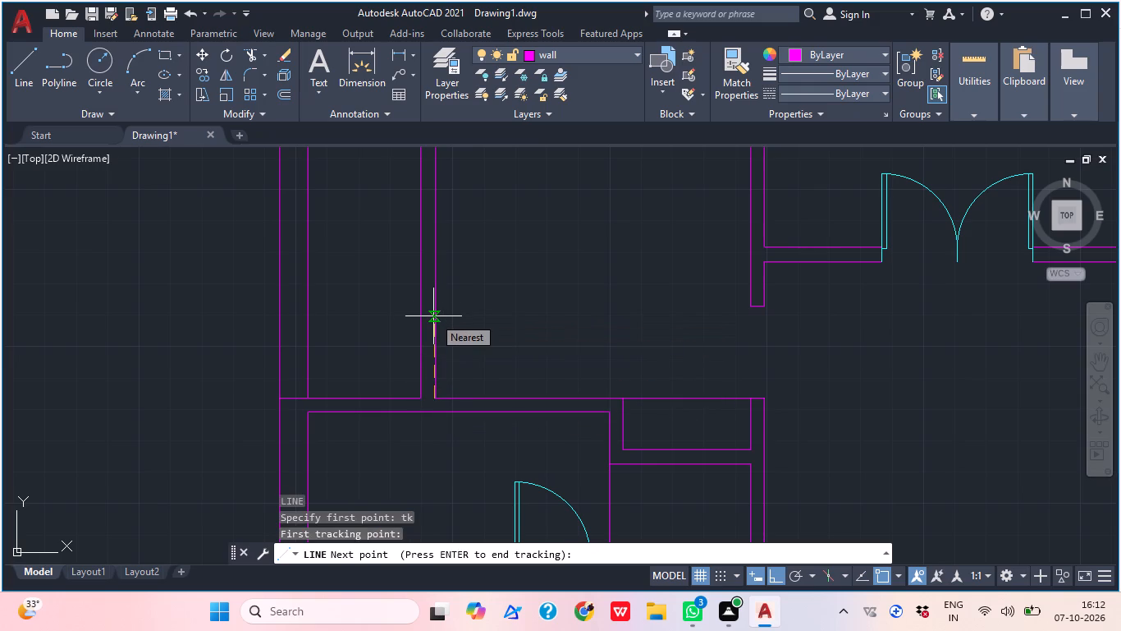
pyautogui.click(434, 316)
pyautogui.press('Return')
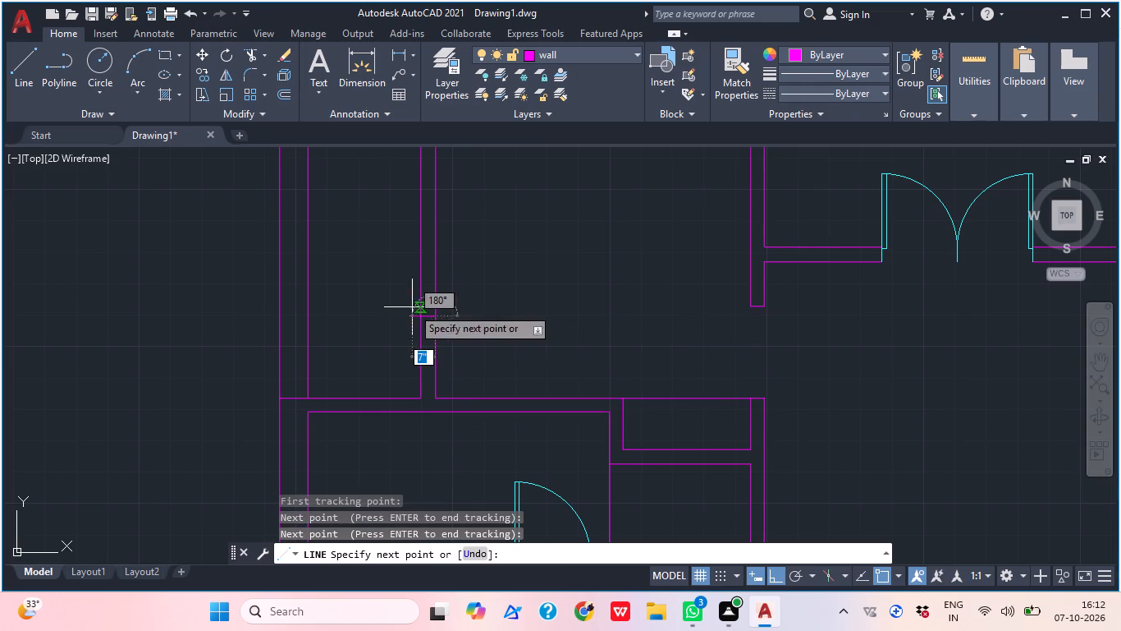
pyautogui.click(424, 315)
pyautogui.press('Escape')
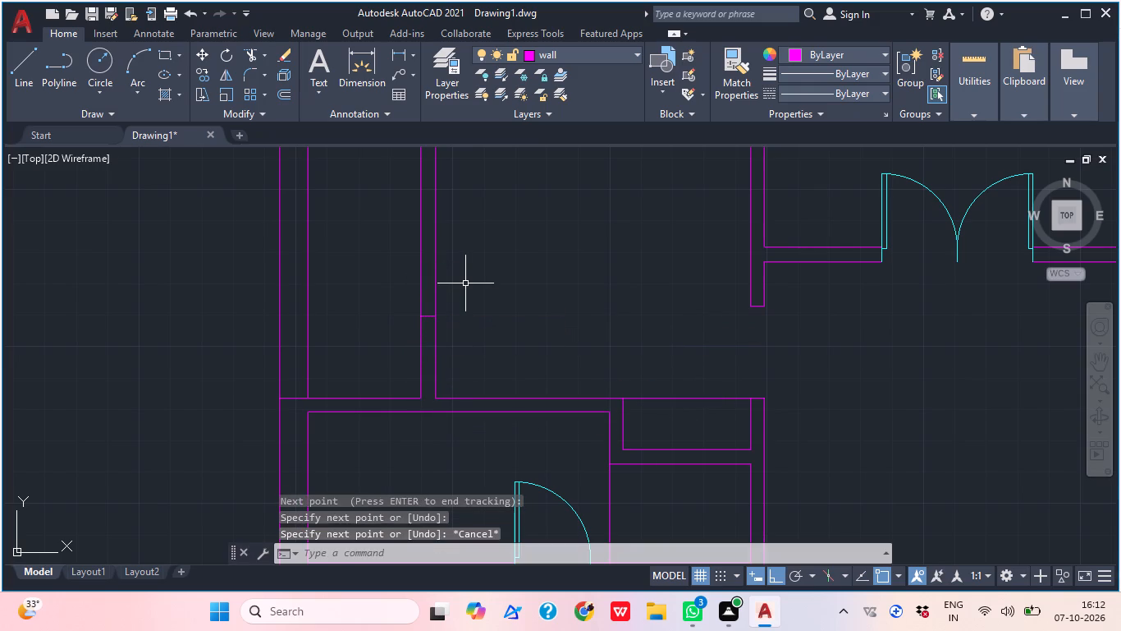
# Trim both partition wall lines below the new cross line to open a passage.
pyautogui.press('t')
pyautogui.write('r')
pyautogui.press('space')
pyautogui.click(439, 361)
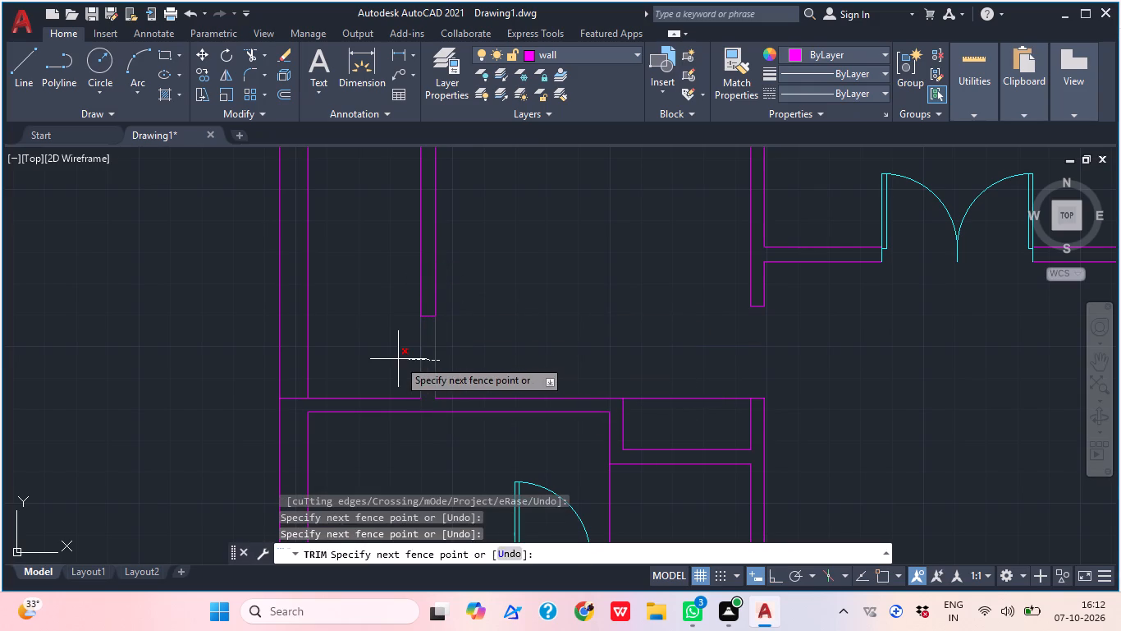
pyautogui.click(398, 359)
pyautogui.press('Escape')
pyautogui.press('`')
pyautogui.press('Escape')
# Extend the horizontal wall line across the gap left beneath the trimmed partition.
pyautogui.write('ex')
pyautogui.press('space')
pyautogui.click(406, 400)
pyautogui.press('Escape')
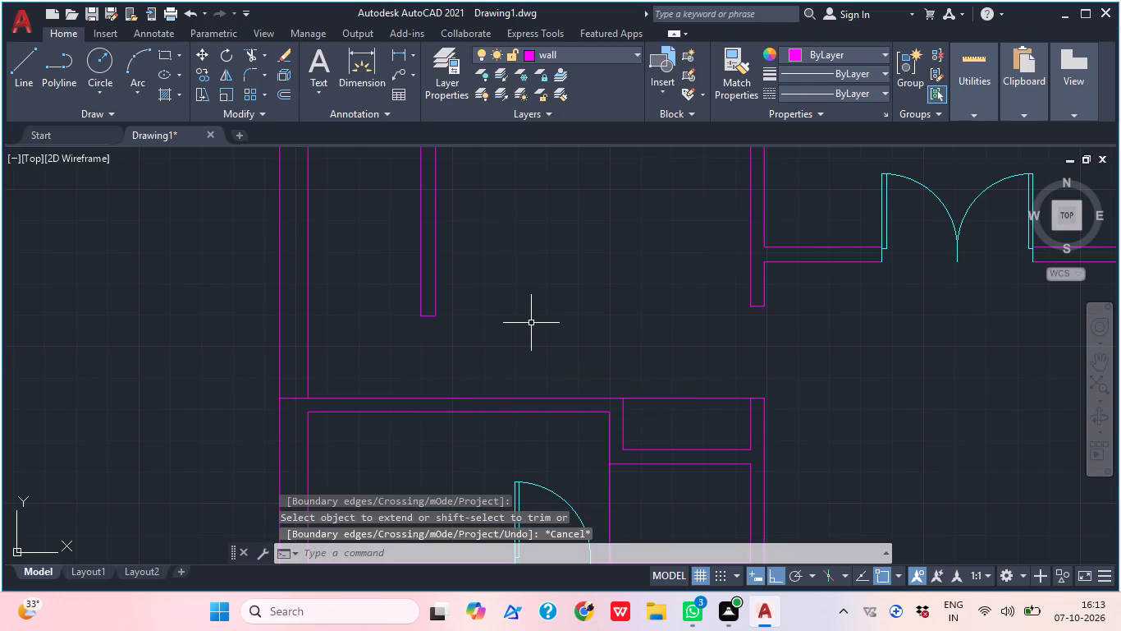
# Draw connected lines inside the room right of the partition: about 5'-6" left, 3'-2" down, and 1'-6" left to the partition's lower right corner.
pyautogui.moveTo(570, 348); pyautogui.dragTo(525, 419, button='middle')
pyautogui.moveTo(441, 320); pyautogui.dragTo(411, 320, button='middle')
pyautogui.scroll(1, 413, 318)
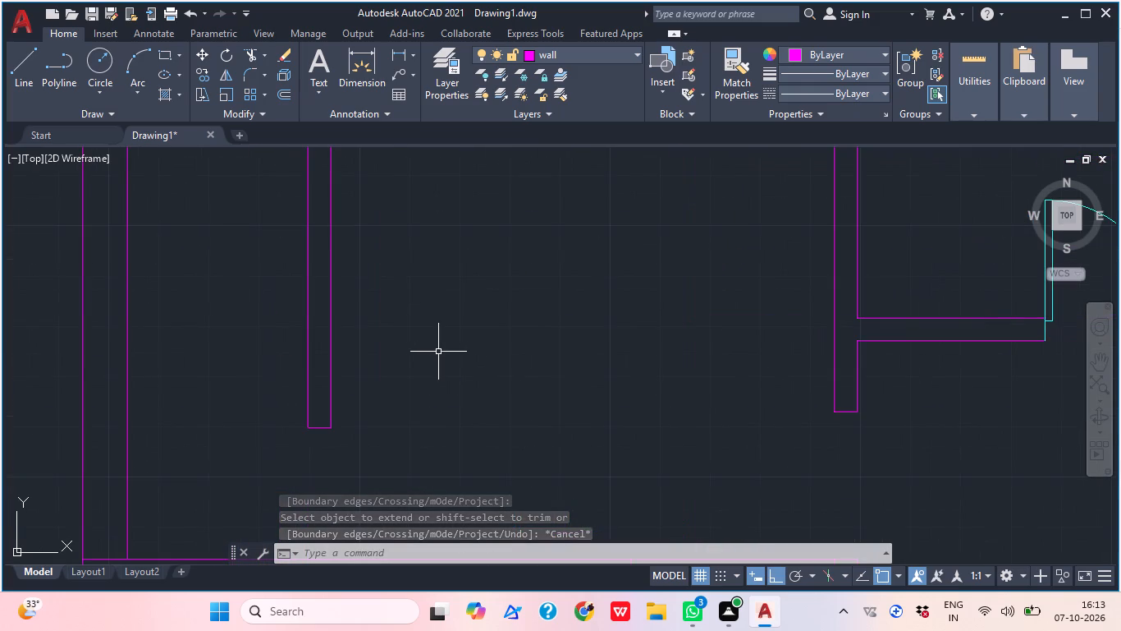
pyautogui.scroll(-1, 449, 352)
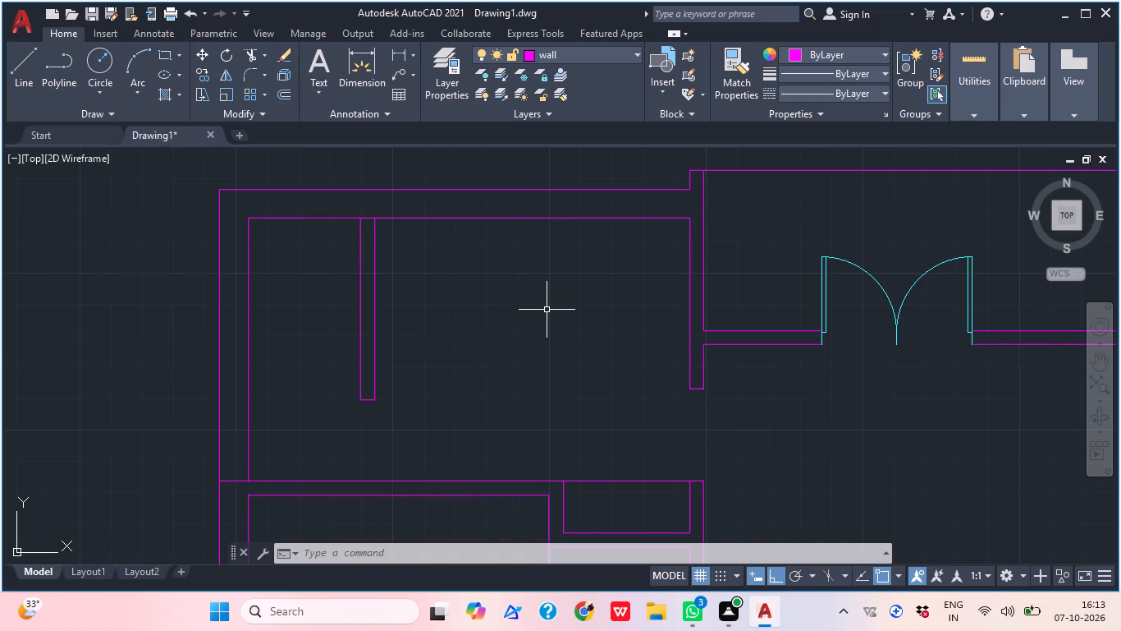
pyautogui.write('l')
pyautogui.press('space')
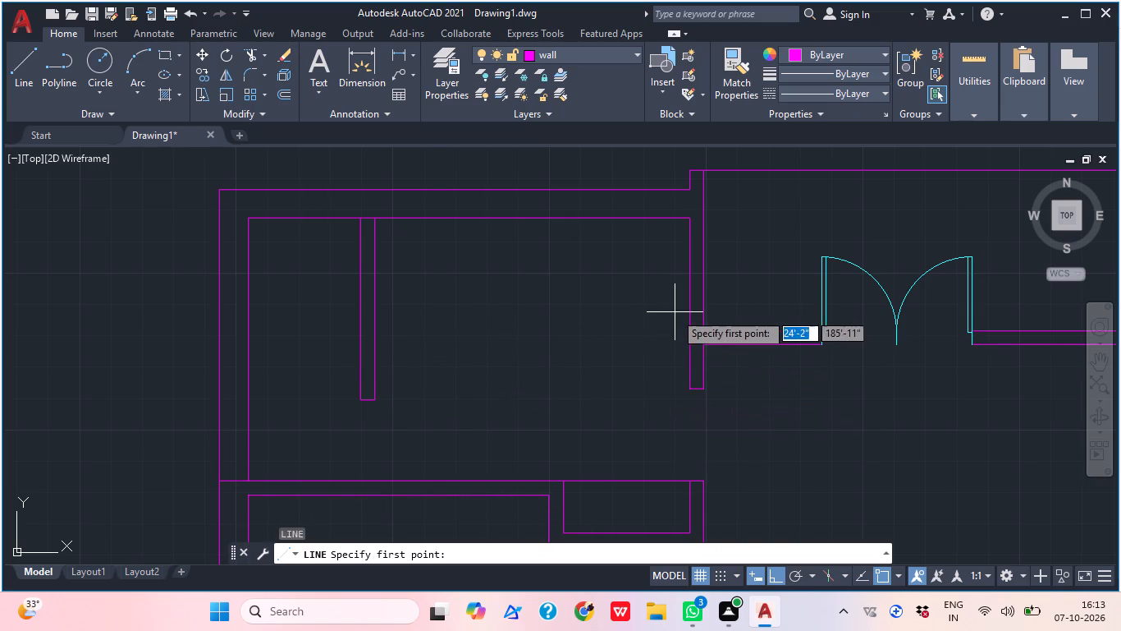
pyautogui.click(641, 282)
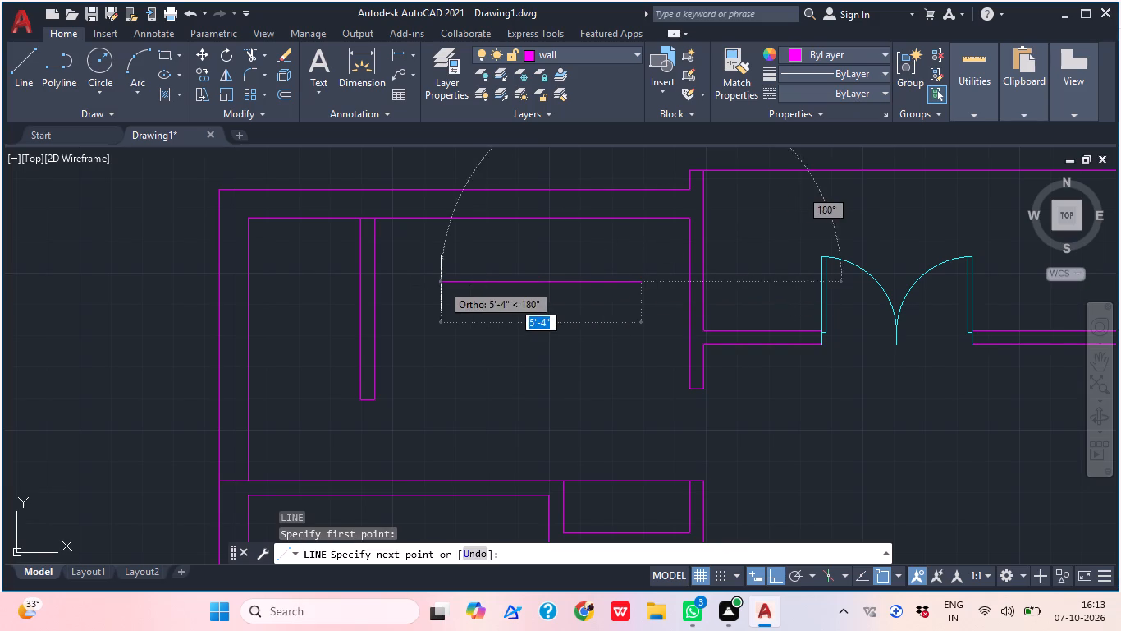
pyautogui.click(432, 280)
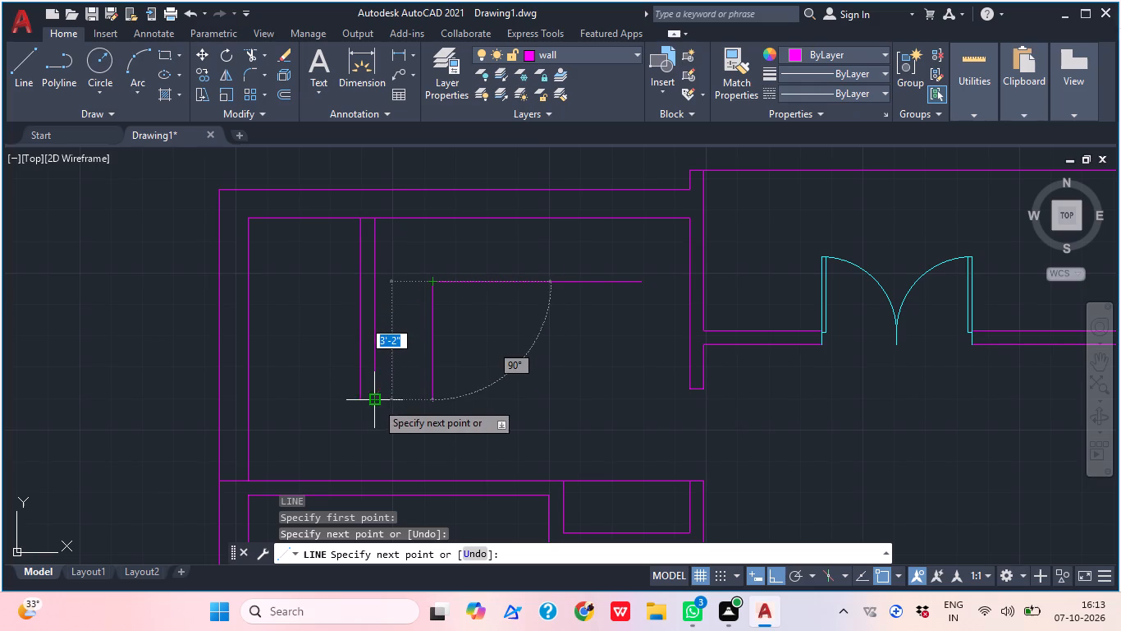
pyautogui.click(432, 401)
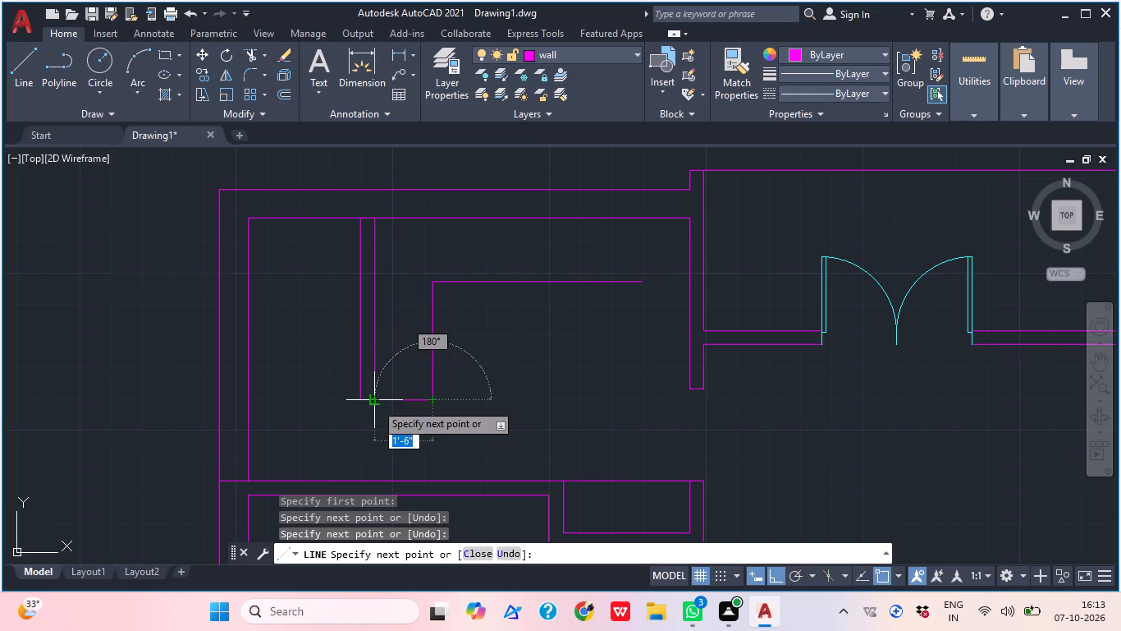
pyautogui.click(375, 403)
pyautogui.moveTo(471, 340); pyautogui.dragTo(414, 375, button='middle')
pyautogui.press('Escape')
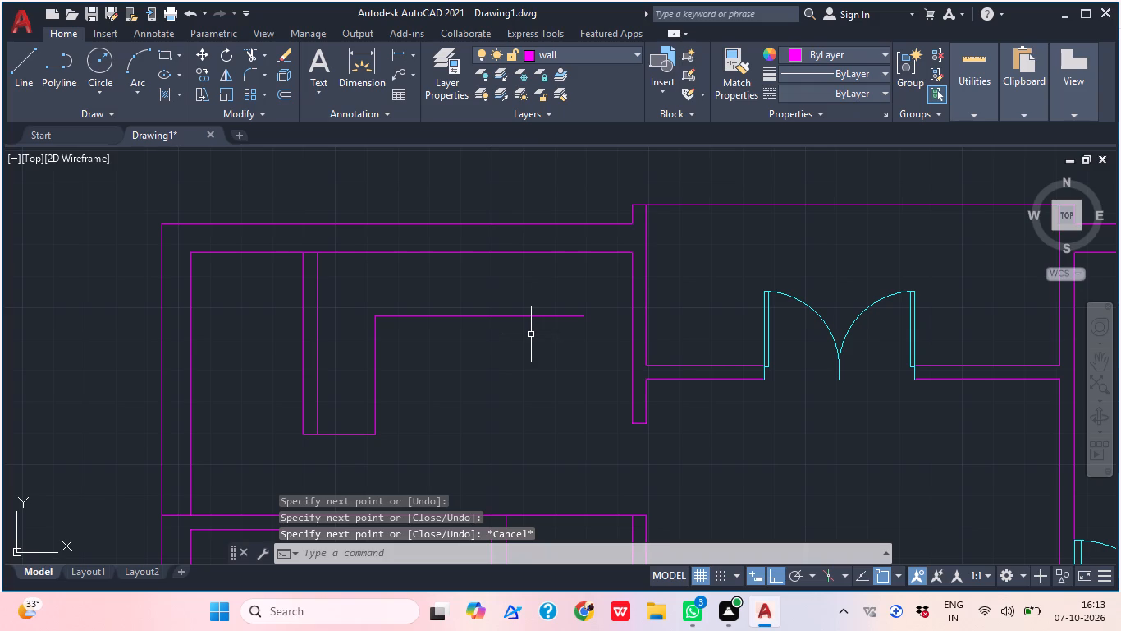
# Draw connected lines from the inner horizontal line's right end up to the top wall, down level with the right wall's end, and across to its corner.
pyautogui.press('l')
pyautogui.press('space')
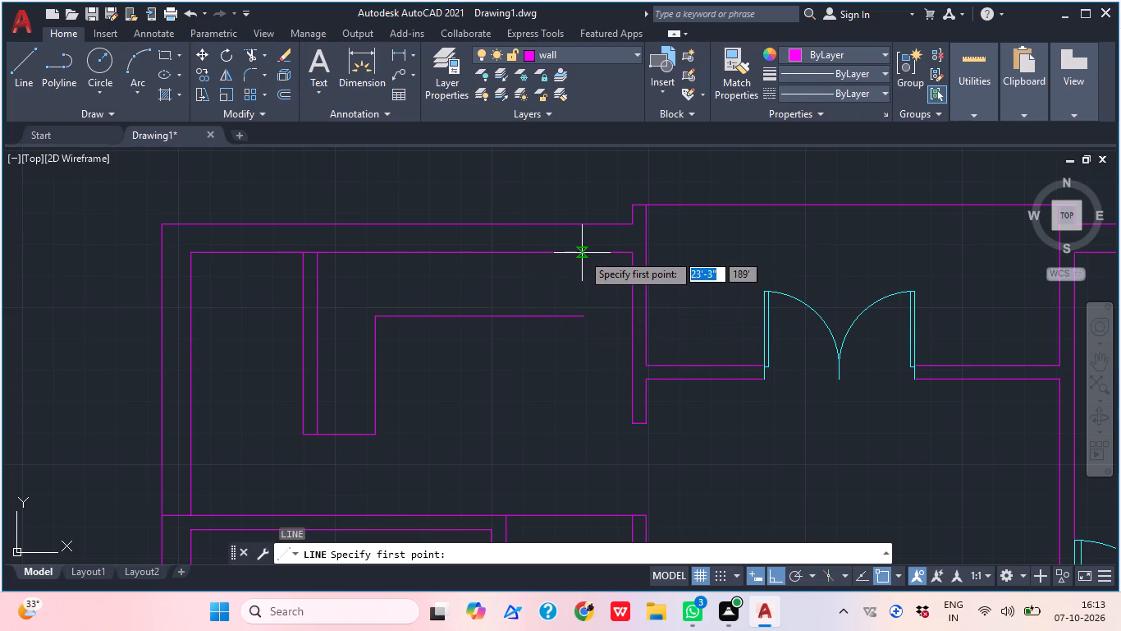
pyautogui.click(581, 317)
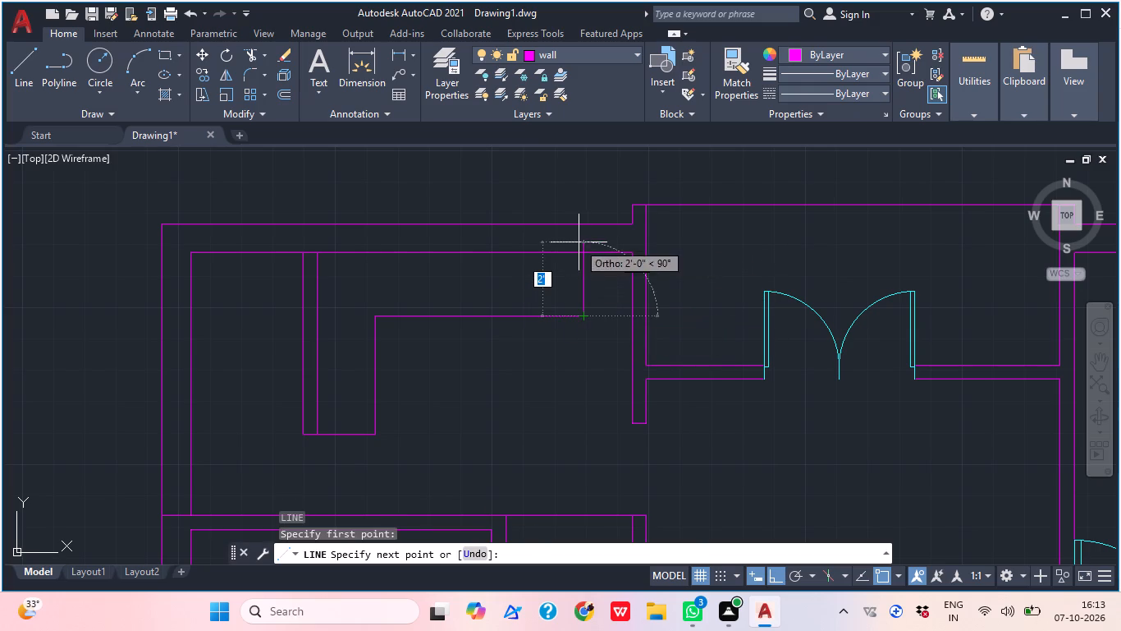
pyautogui.click(585, 255)
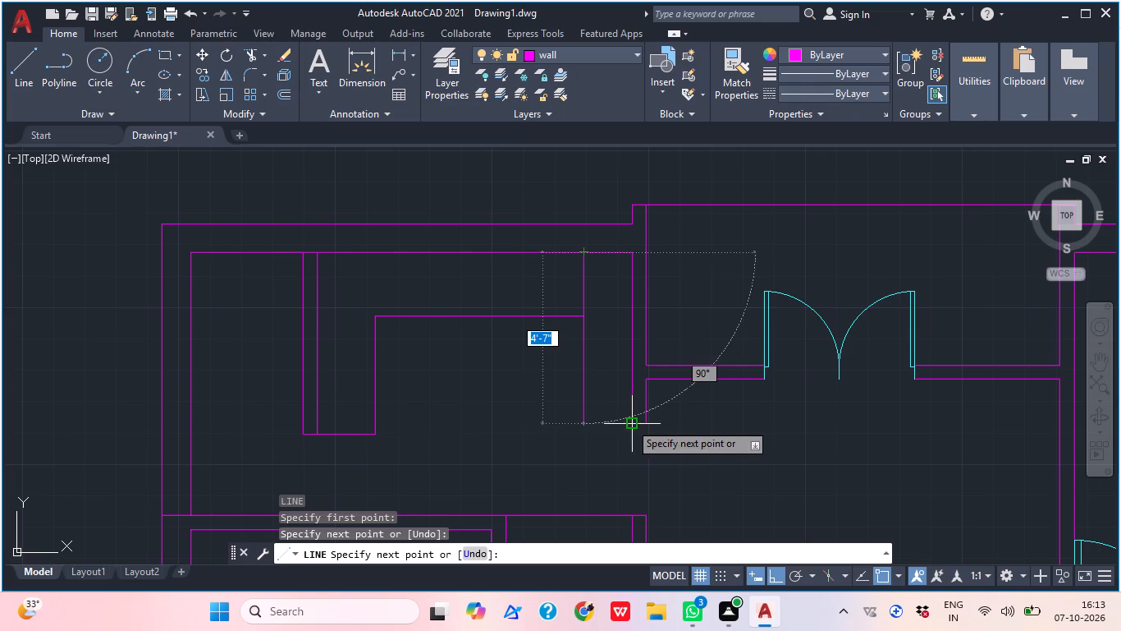
pyautogui.click(582, 426)
pyautogui.scroll(2, 615, 383)
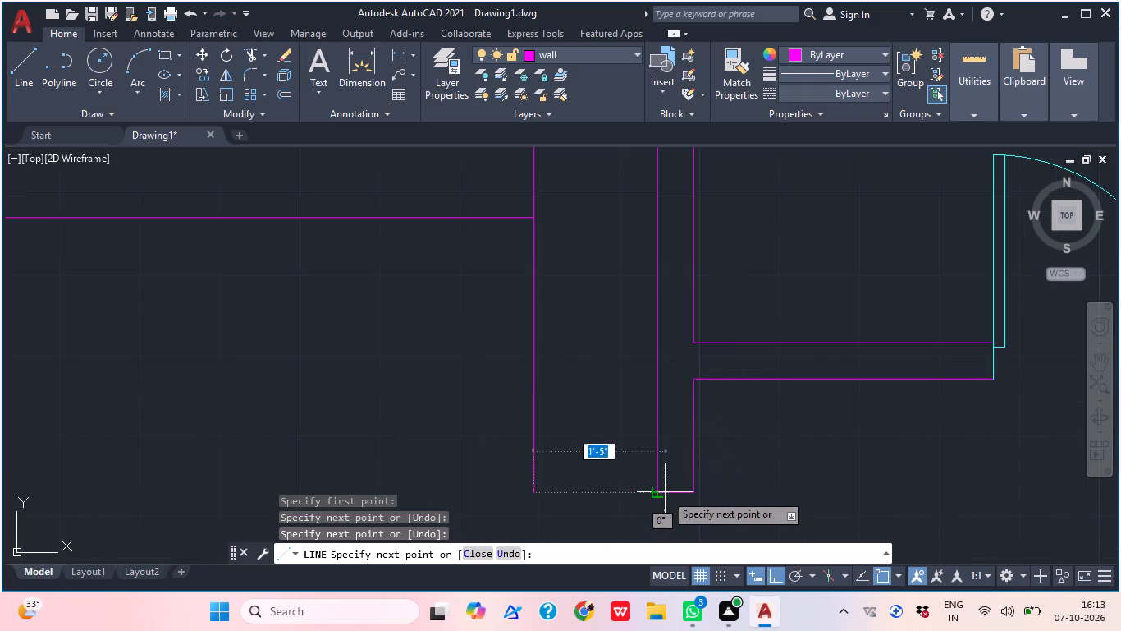
pyautogui.click(656, 489)
pyautogui.press('Escape')
# Examine the floor plan from the upper-left room down past the staircase to the lower unit's rooms and balcony.
pyautogui.scroll(-1, 644, 365)
pyautogui.moveTo(642, 356); pyautogui.dragTo(630, 399, button='middle')
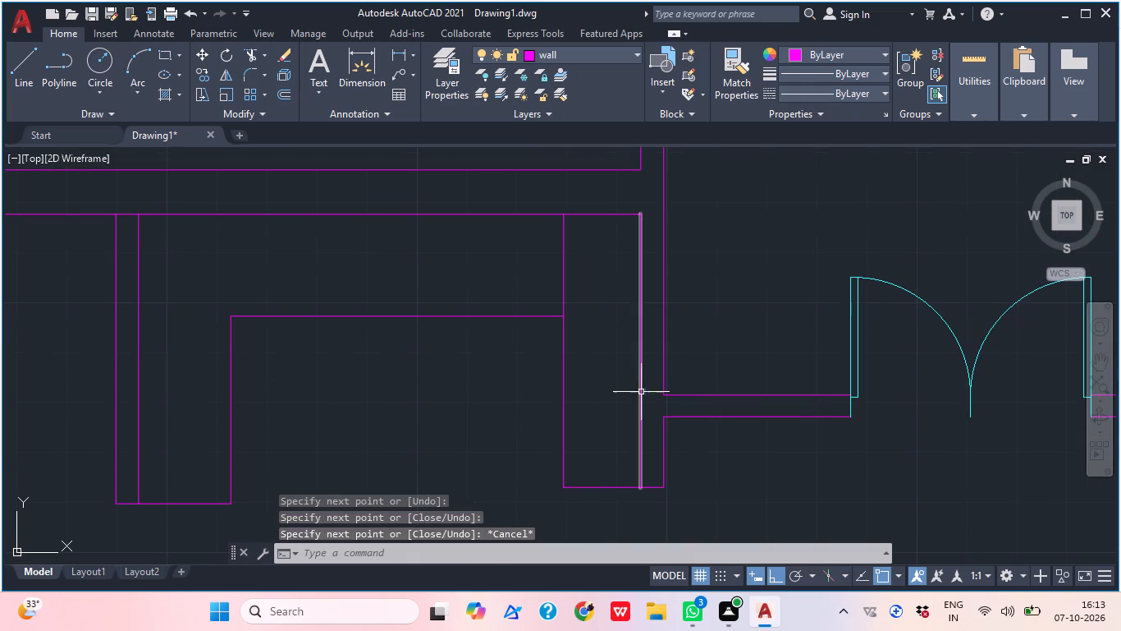
pyautogui.moveTo(694, 372); pyautogui.dragTo(669, 408, button='middle')
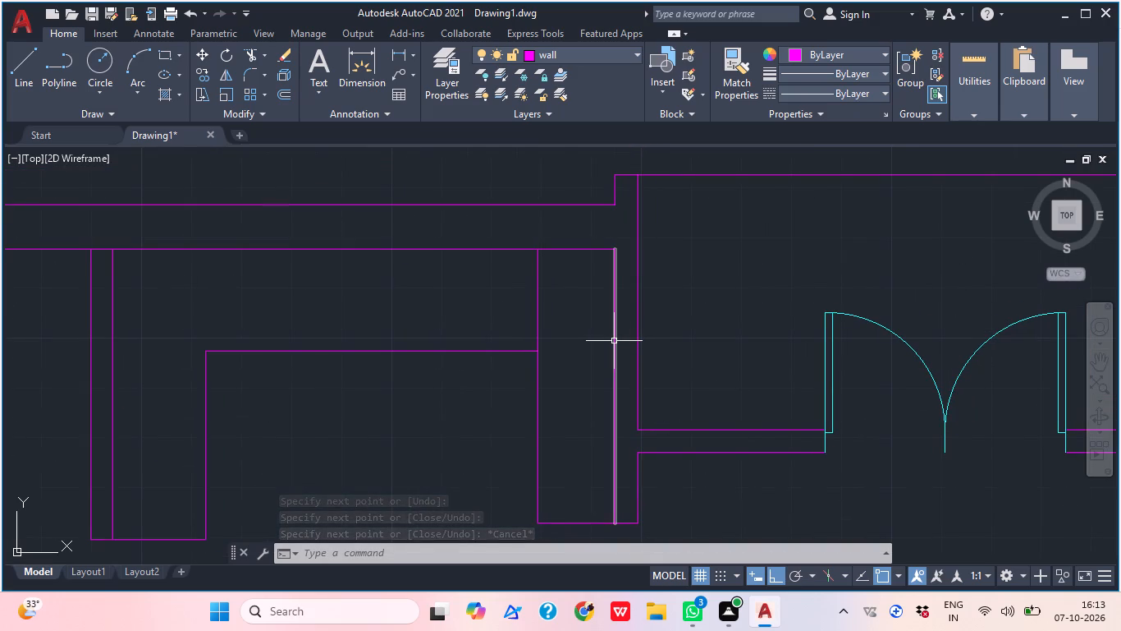
pyautogui.moveTo(564, 356); pyautogui.dragTo(586, 334, button='middle')
pyautogui.scroll(-4, 567, 352)
pyautogui.scroll(4, 589, 321)
pyautogui.scroll(-1, 589, 321)
pyautogui.moveTo(598, 360); pyautogui.dragTo(573, 349, button='middle')
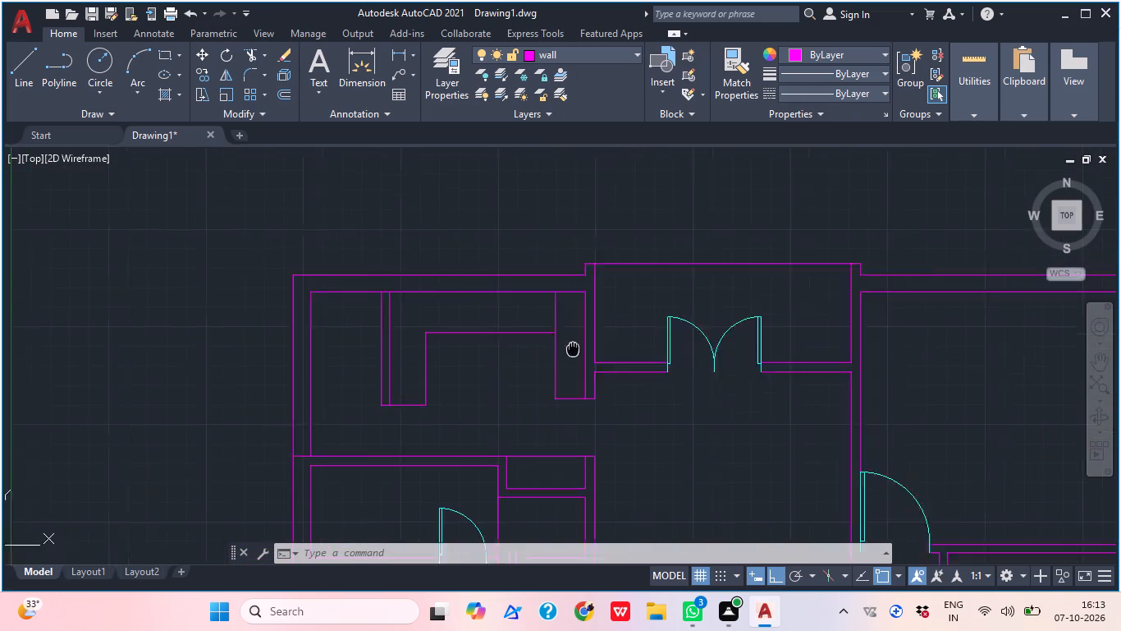
pyautogui.moveTo(573, 349); pyautogui.dragTo(504, 290, button='middle')
pyautogui.scroll(-2, 510, 280)
pyautogui.scroll(1, 483, 305)
pyautogui.moveTo(566, 366); pyautogui.dragTo(509, 345, button='middle')
pyautogui.scroll(-1, 527, 317)
pyautogui.scroll(1, 538, 315)
pyautogui.scroll(-1, 545, 313)
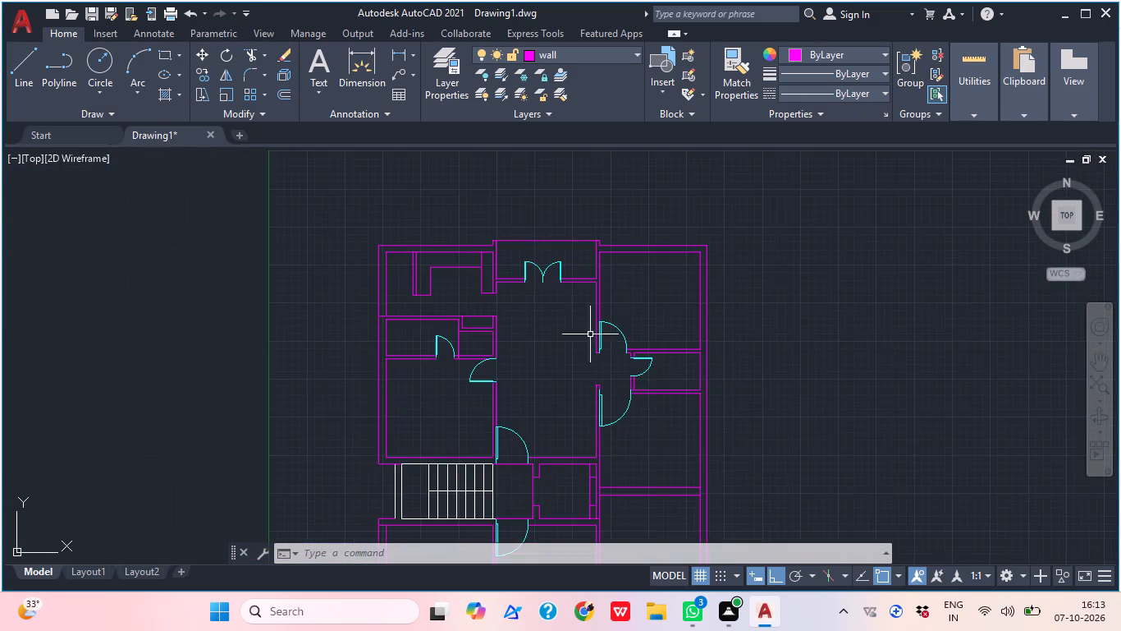
pyautogui.moveTo(594, 340); pyautogui.dragTo(579, 263, button='middle')
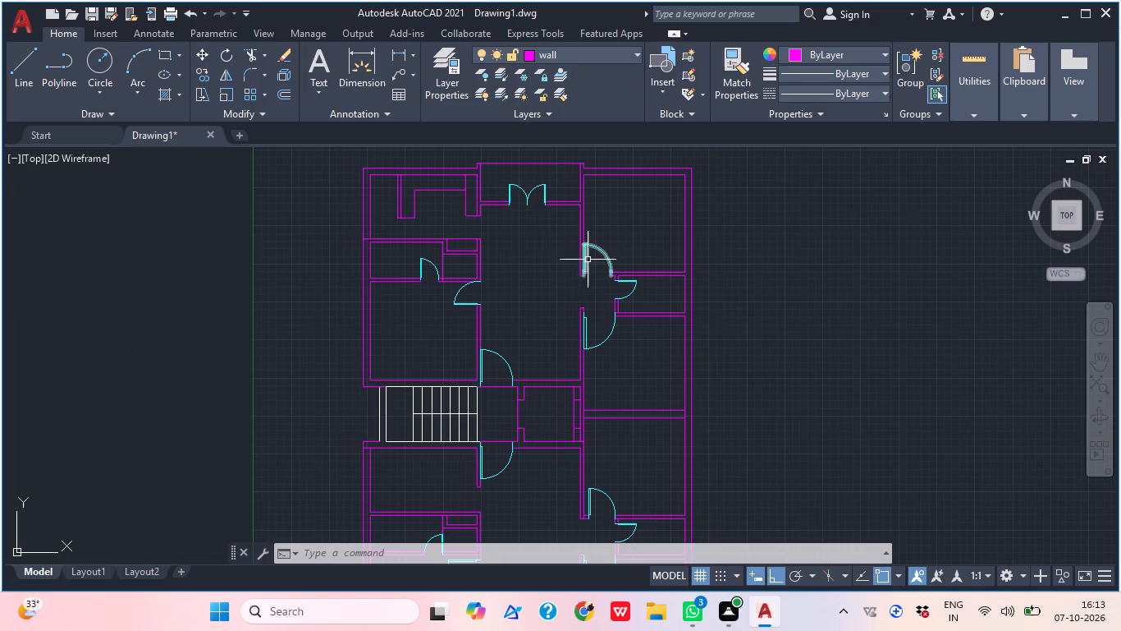
pyautogui.moveTo(496, 377); pyautogui.dragTo(507, 351, button='middle')
pyautogui.moveTo(436, 383); pyautogui.dragTo(468, 361, button='middle')
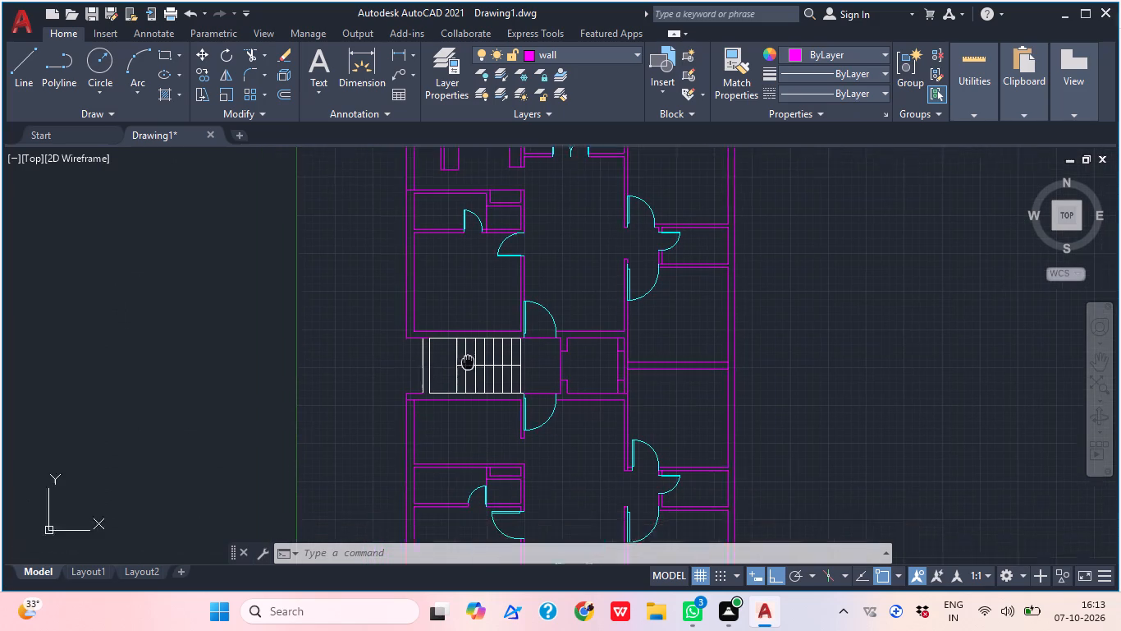
pyautogui.moveTo(468, 361); pyautogui.dragTo(491, 329, button='middle')
pyautogui.moveTo(484, 431); pyautogui.dragTo(492, 345, button='middle')
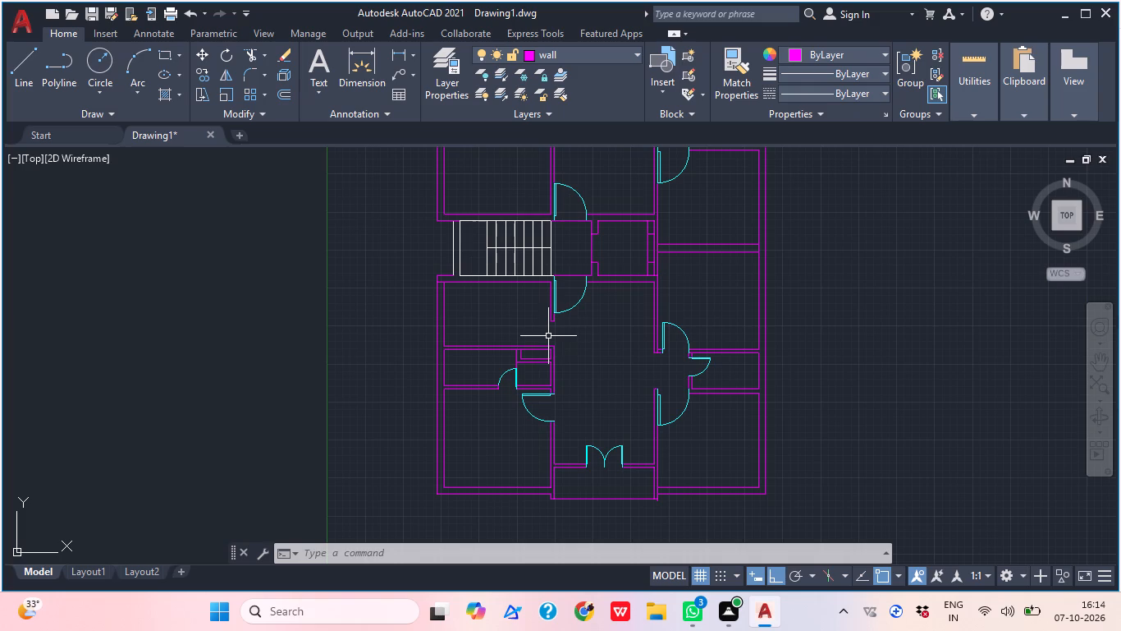
# Copy the upper-left room's six inner lines into the room below the staircase, aligning the inner upper-right wall corners.
pyautogui.moveTo(548, 348); pyautogui.dragTo(527, 379, button='middle')
pyautogui.scroll(1, 525, 379)
pyautogui.scroll(-4, 506, 341)
pyautogui.scroll(1, 506, 341)
pyautogui.moveTo(468, 274); pyautogui.dragTo(482, 371, button='middle')
pyautogui.scroll(3, 498, 283)
pyautogui.moveTo(530, 254); pyautogui.dragTo(523, 313, button='middle')
pyautogui.click(597, 320)
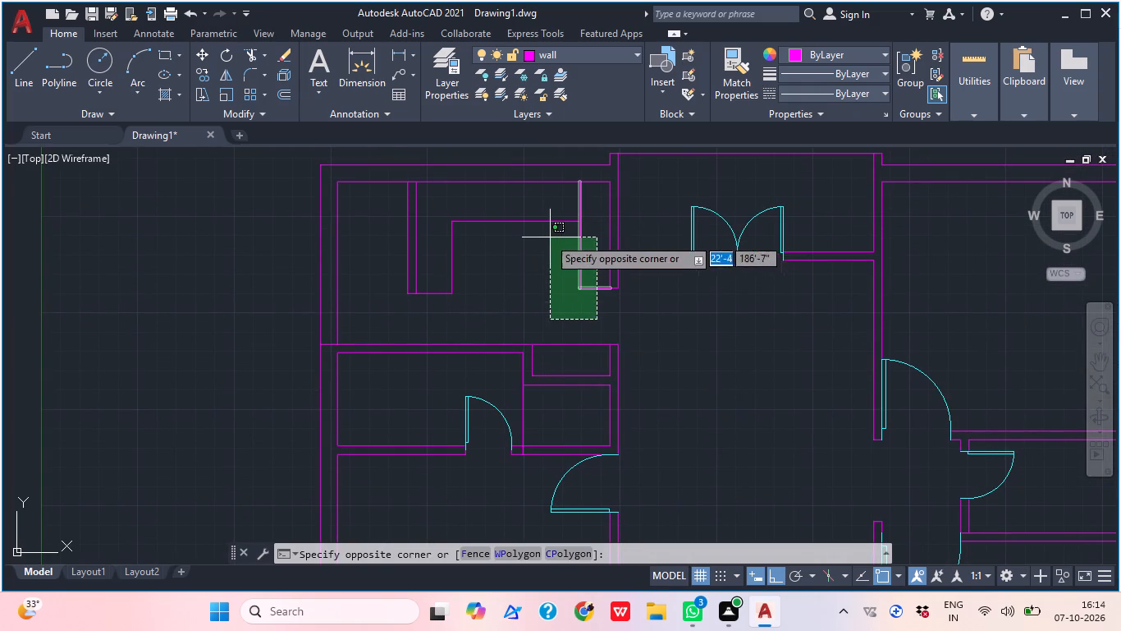
pyautogui.click(431, 207)
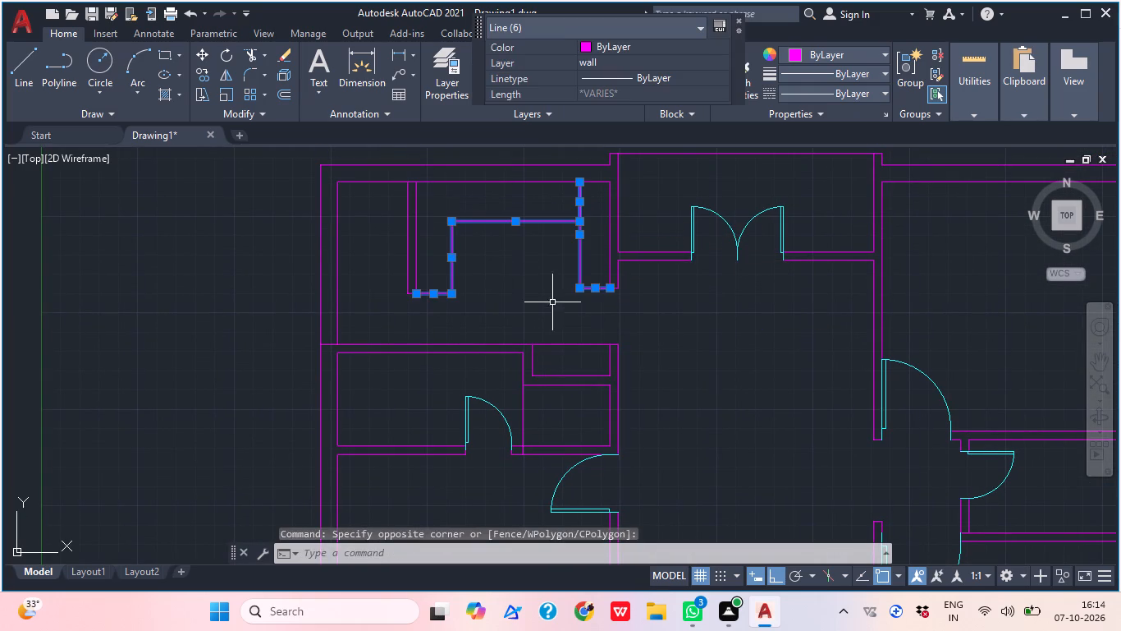
pyautogui.moveTo(543, 303); pyautogui.dragTo(502, 285, button='middle')
pyautogui.press('c')
pyautogui.press('o')
pyautogui.press('space')
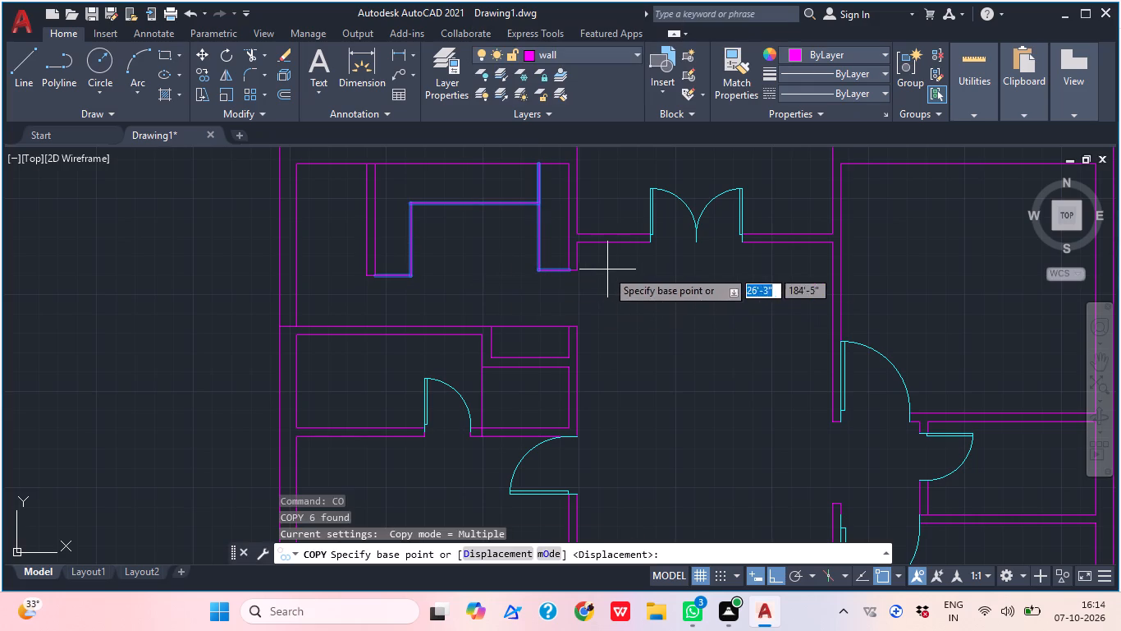
pyautogui.click(567, 168)
pyautogui.scroll(-1, 586, 164)
pyautogui.scroll(1, 588, 164)
pyautogui.scroll(-3, 602, 160)
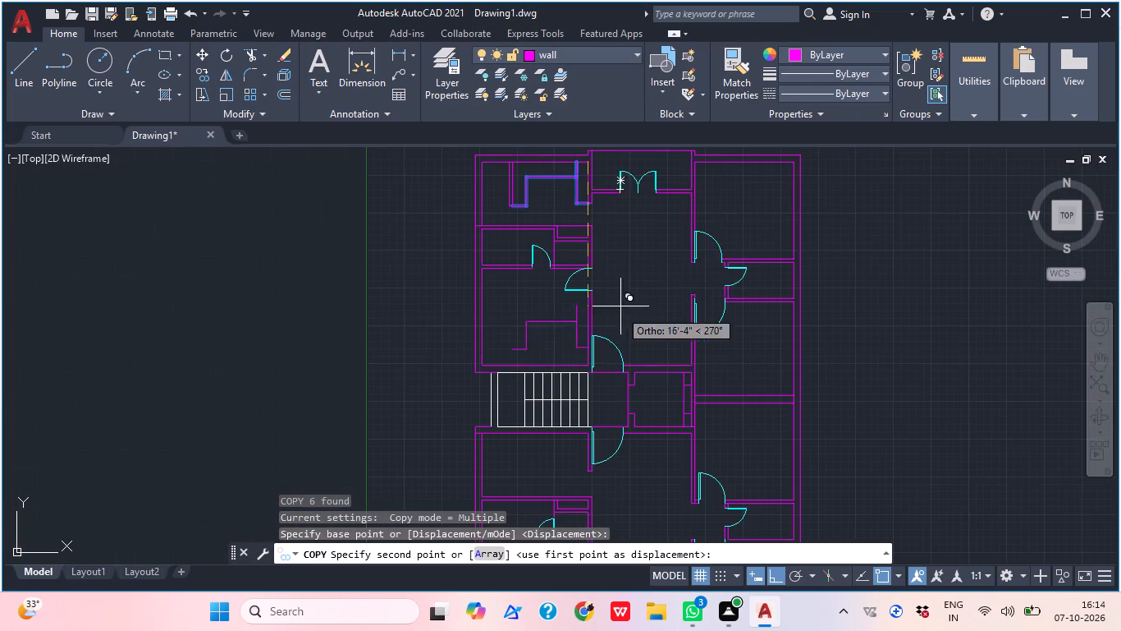
pyautogui.moveTo(592, 353); pyautogui.dragTo(599, 195, button='middle')
pyautogui.scroll(3, 589, 279)
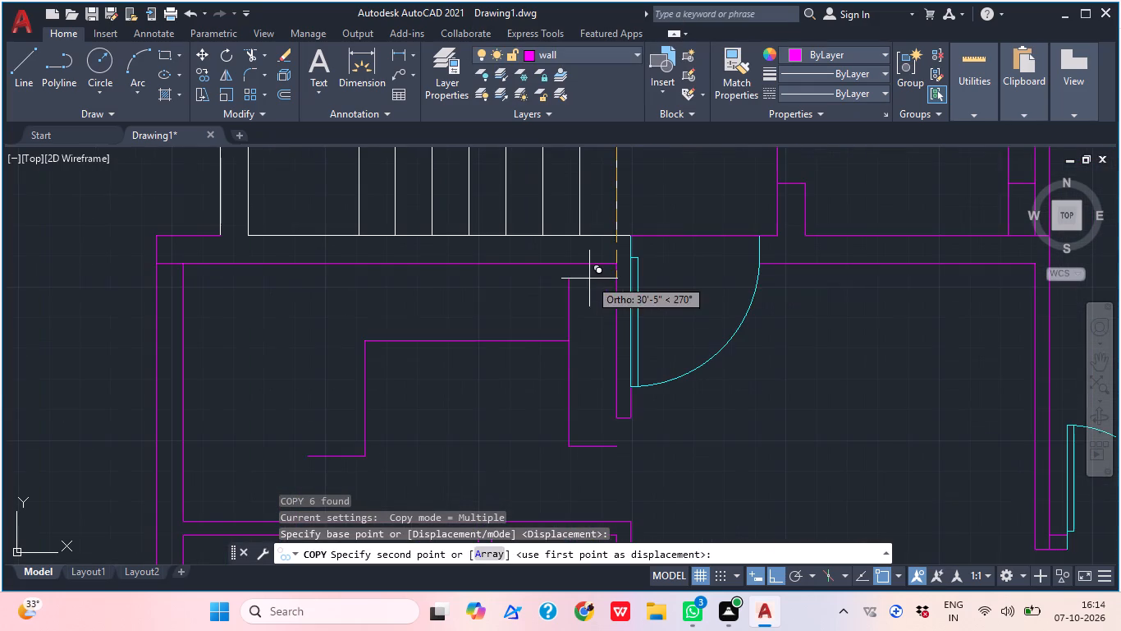
pyautogui.click(616, 267)
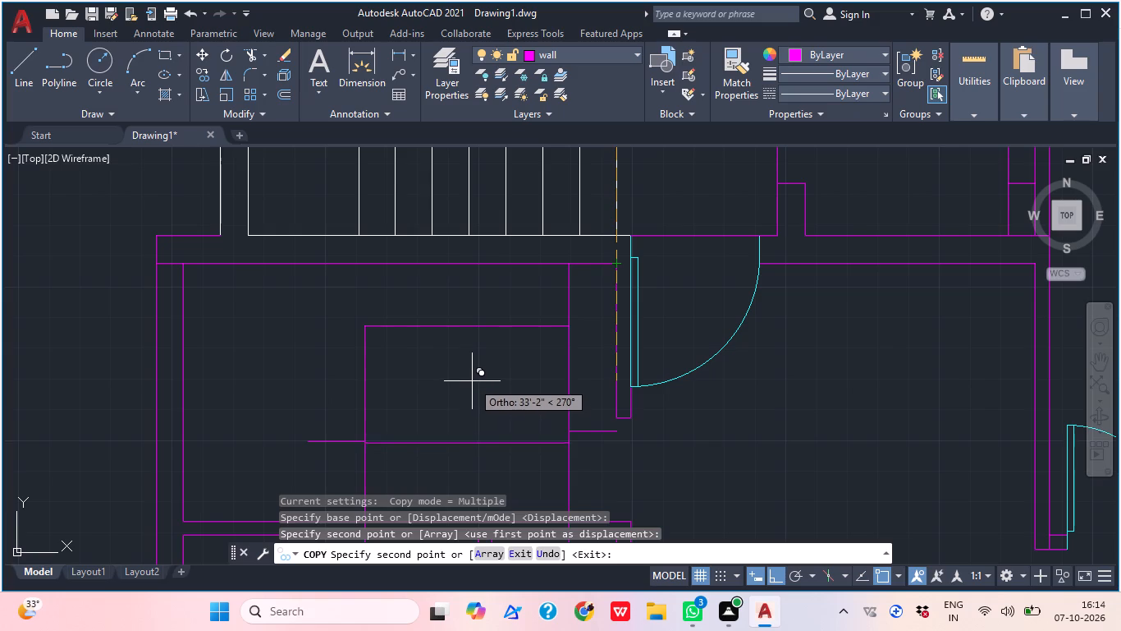
pyautogui.press('Escape')
# Draw a vertical line from the left end of the copied outline up to the top wall of the room below the staircase.
pyautogui.write('l')
pyautogui.press('space')
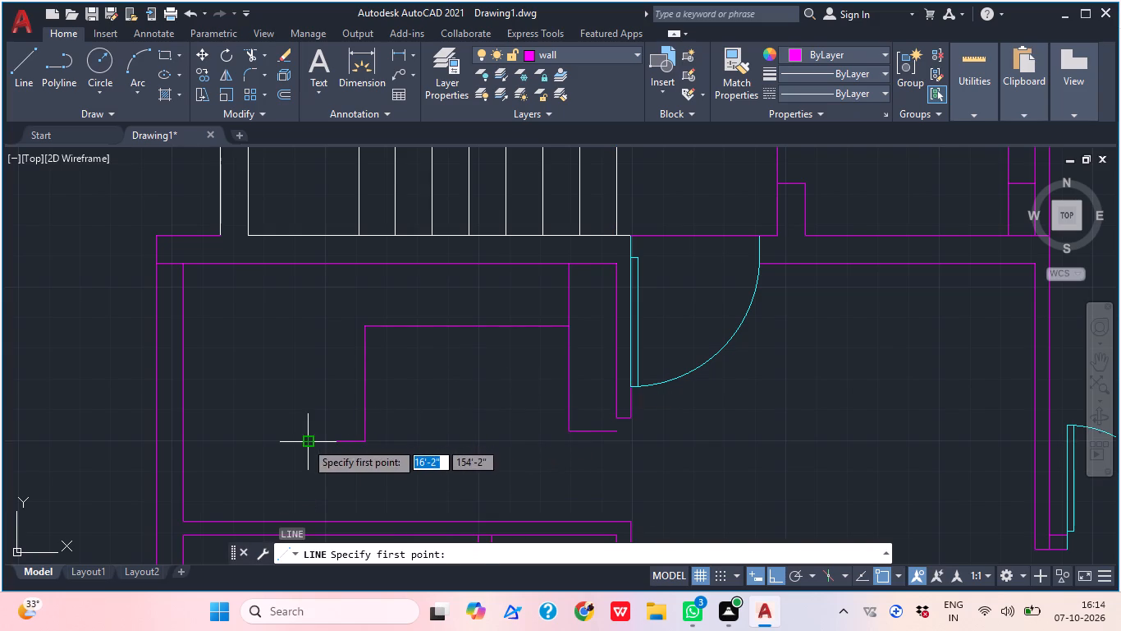
pyautogui.click(305, 441)
pyautogui.click(313, 270)
pyautogui.press('Escape')
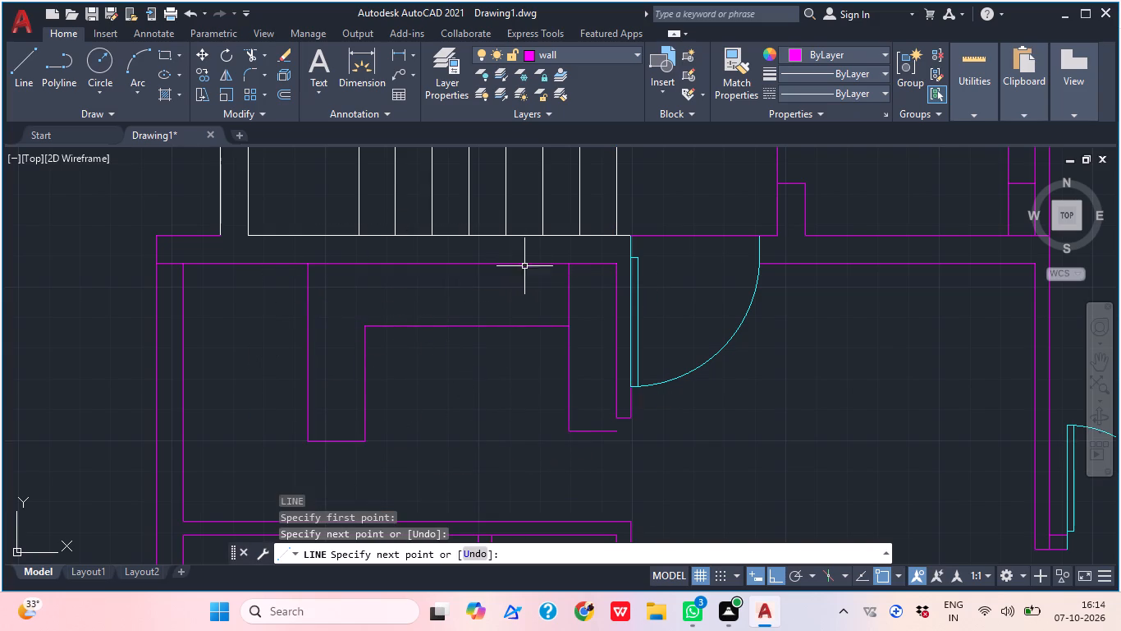
# Offset the new vertical line 4.5" to the left to form the partition's thickness.
pyautogui.press('o')
pyautogui.press('space')
pyautogui.press('4')
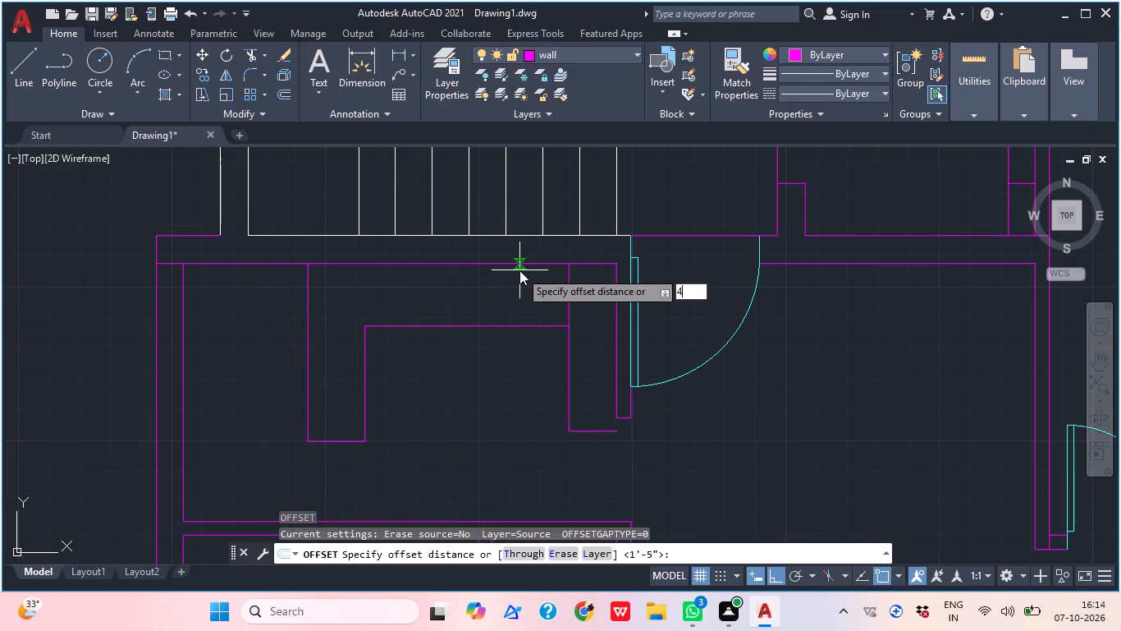
pyautogui.write('.5"')
pyautogui.press('Return')
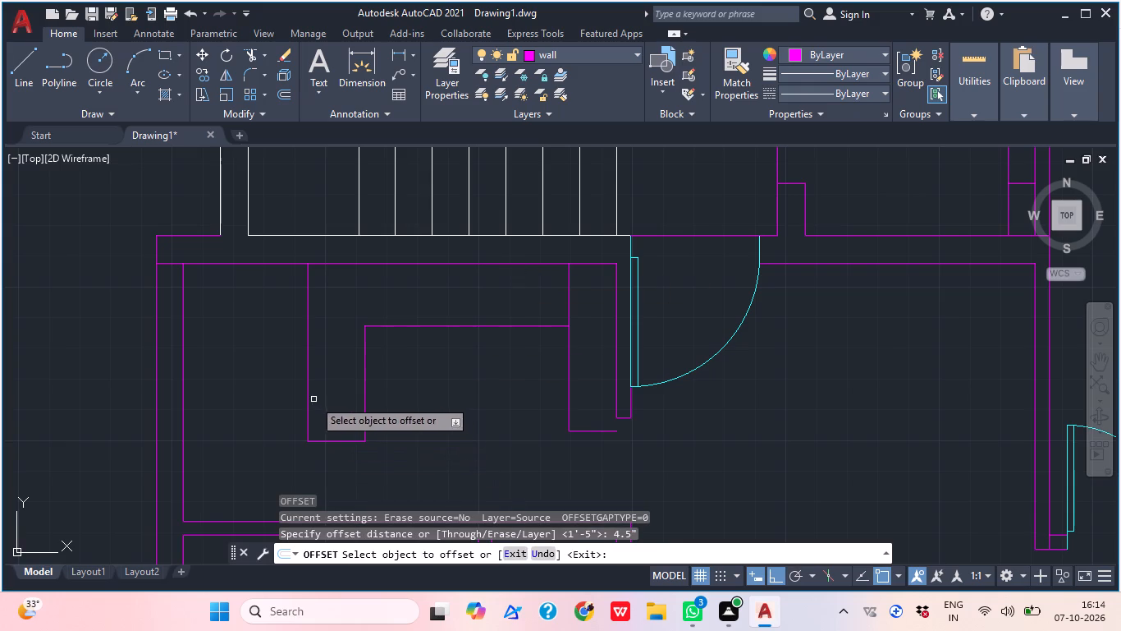
pyautogui.click(307, 394)
pyautogui.click(272, 391)
pyautogui.press('Escape')
# Extend the copied outline's short bottom line left to the offset partition line.
pyautogui.press('e')
pyautogui.press('x')
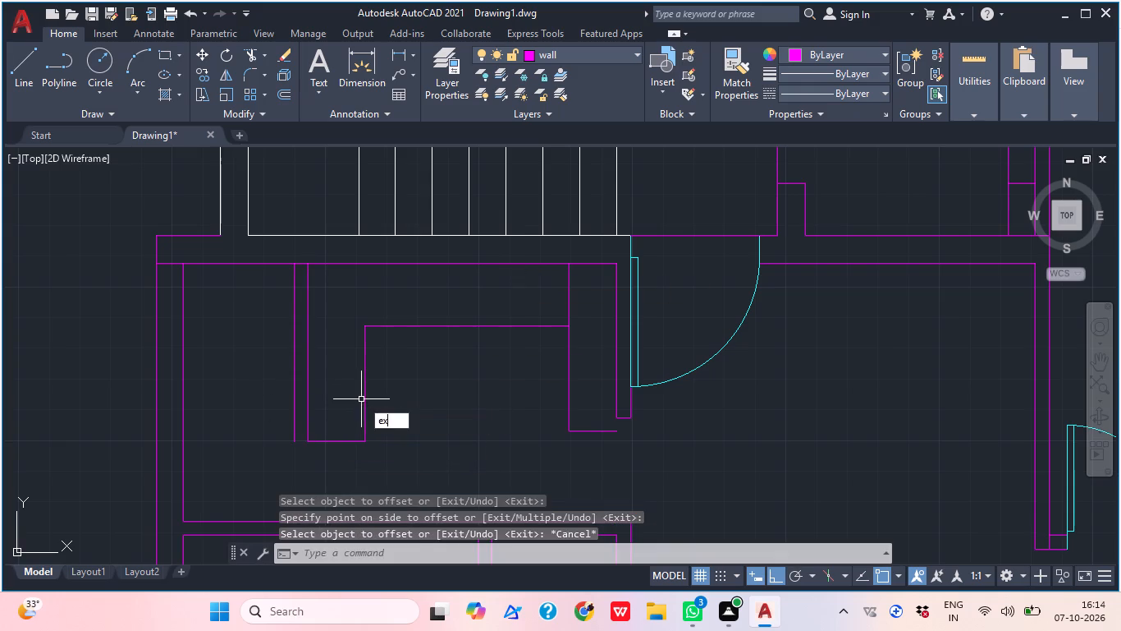
pyautogui.press('space')
pyautogui.click(321, 444)
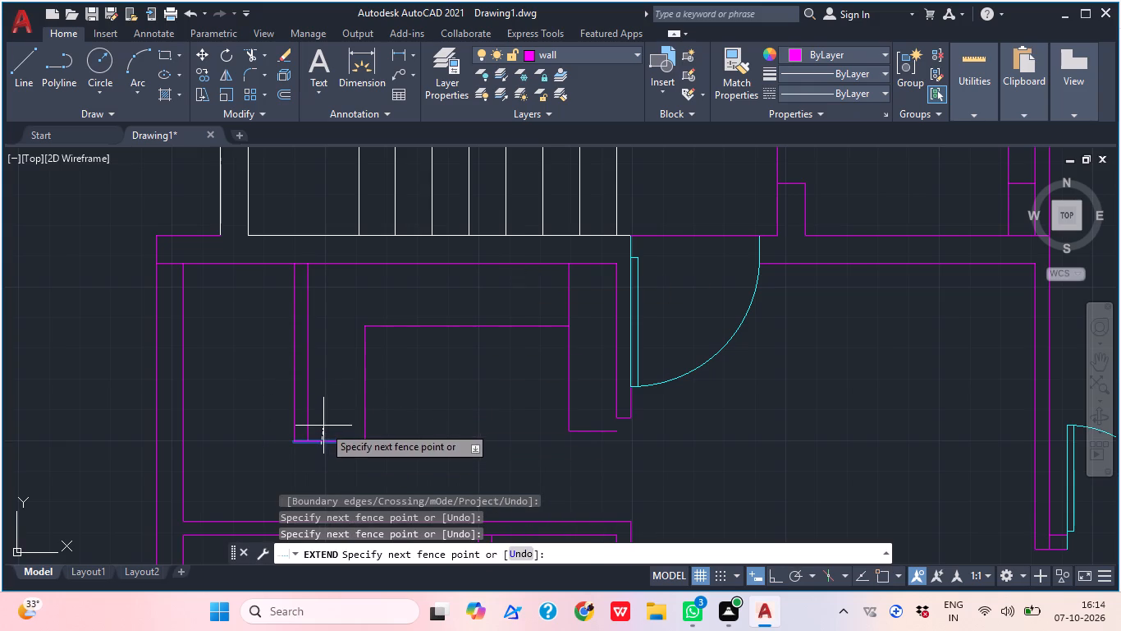
pyautogui.click(326, 426)
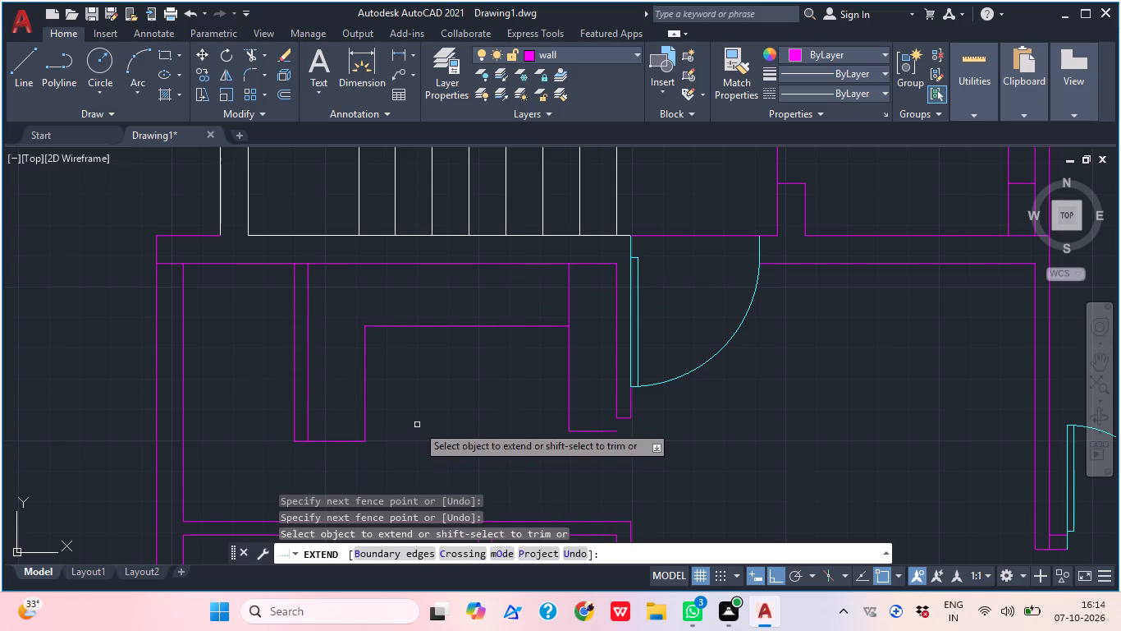
pyautogui.press('Escape')
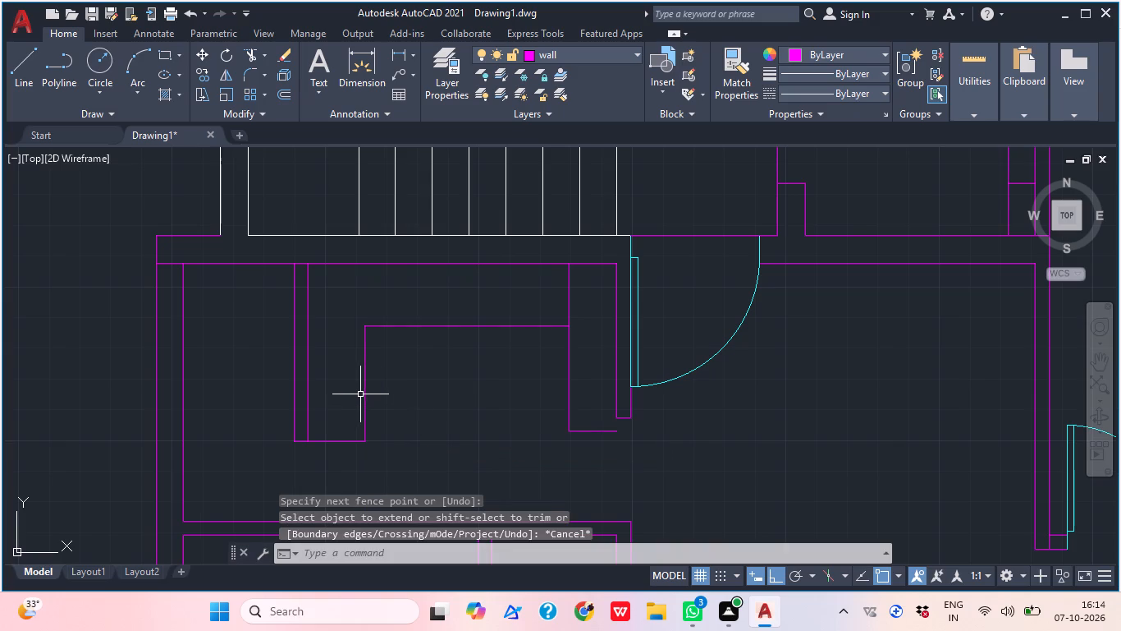
# Trim the top wall's inner line between the two partition lines.
pyautogui.press('t')
pyautogui.press('r')
pyautogui.press('space')
pyautogui.click(301, 258)
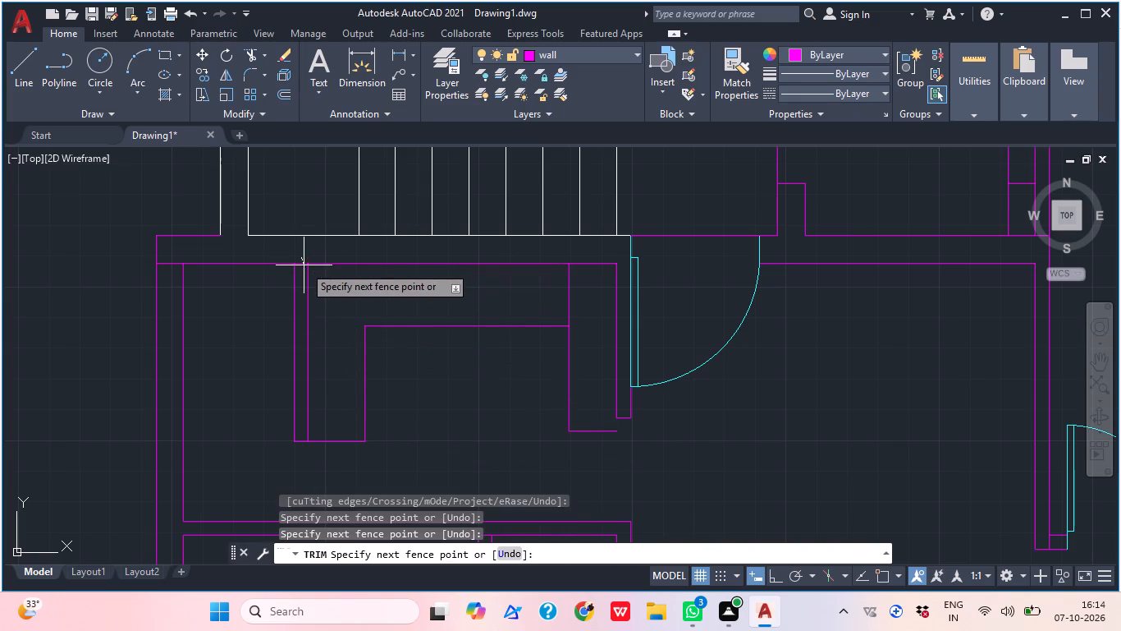
pyautogui.click(299, 269)
pyautogui.press('Escape')
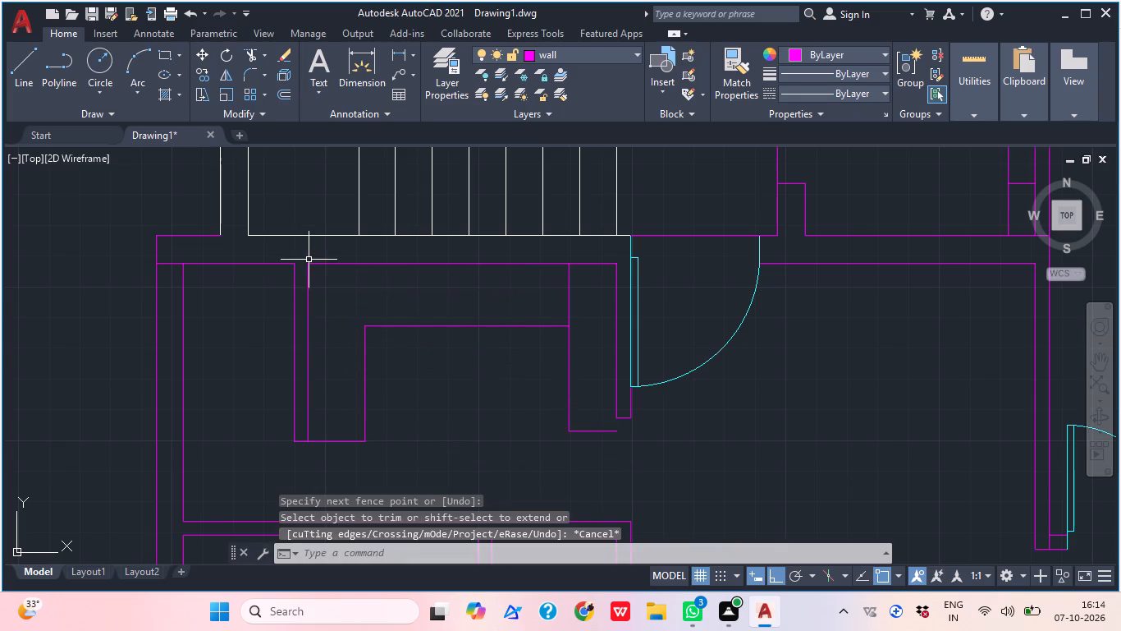
# Trim the inner vertical line of the outer left wall within the room below the staircase.
pyautogui.scroll(-1, 338, 260)
pyautogui.moveTo(344, 271); pyautogui.dragTo(336, 306, button='middle')
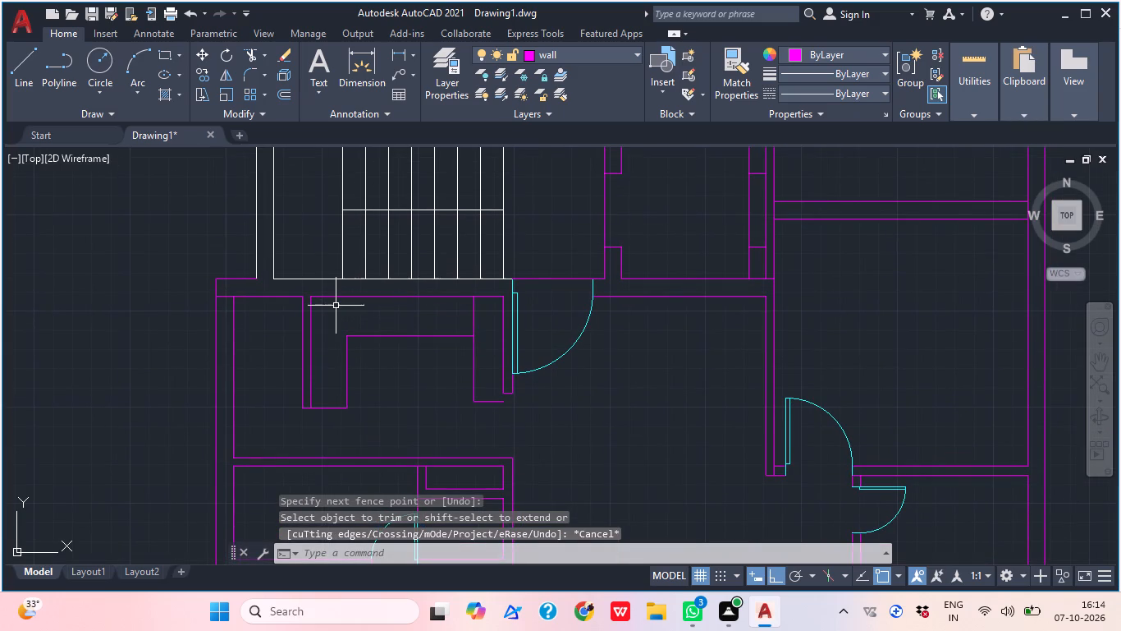
pyautogui.write('rr')
pyautogui.press('Escape')
pyautogui.write('tr')
pyautogui.press('space')
pyautogui.scroll(1, 239, 284)
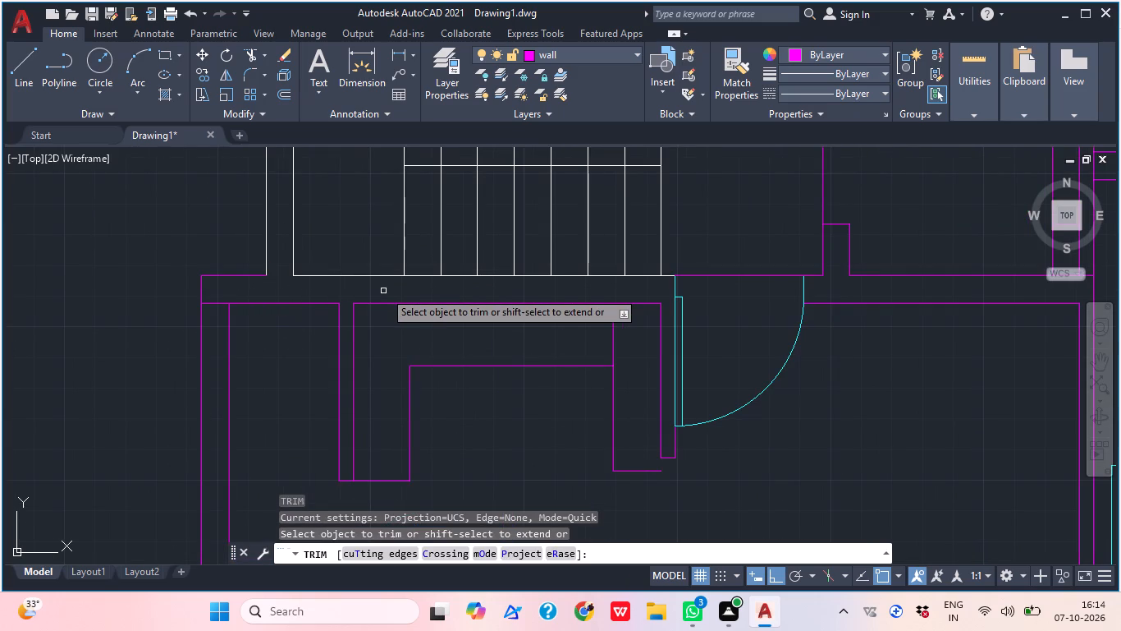
pyautogui.moveTo(262, 361); pyautogui.dragTo(269, 357, button='middle')
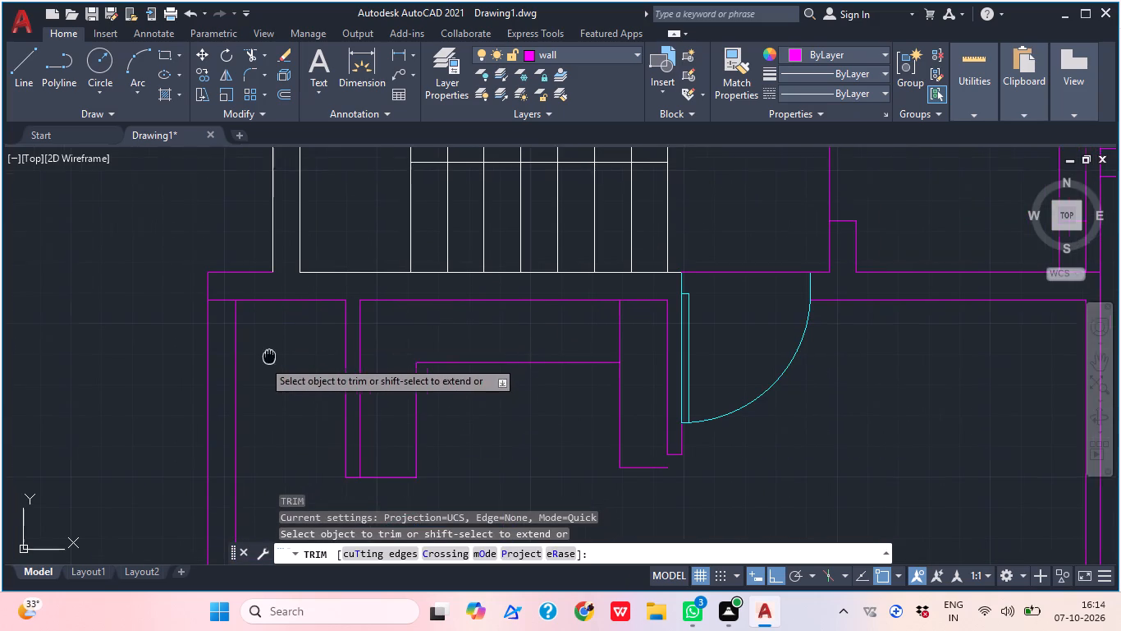
pyautogui.moveTo(269, 357); pyautogui.dragTo(288, 308, button='middle')
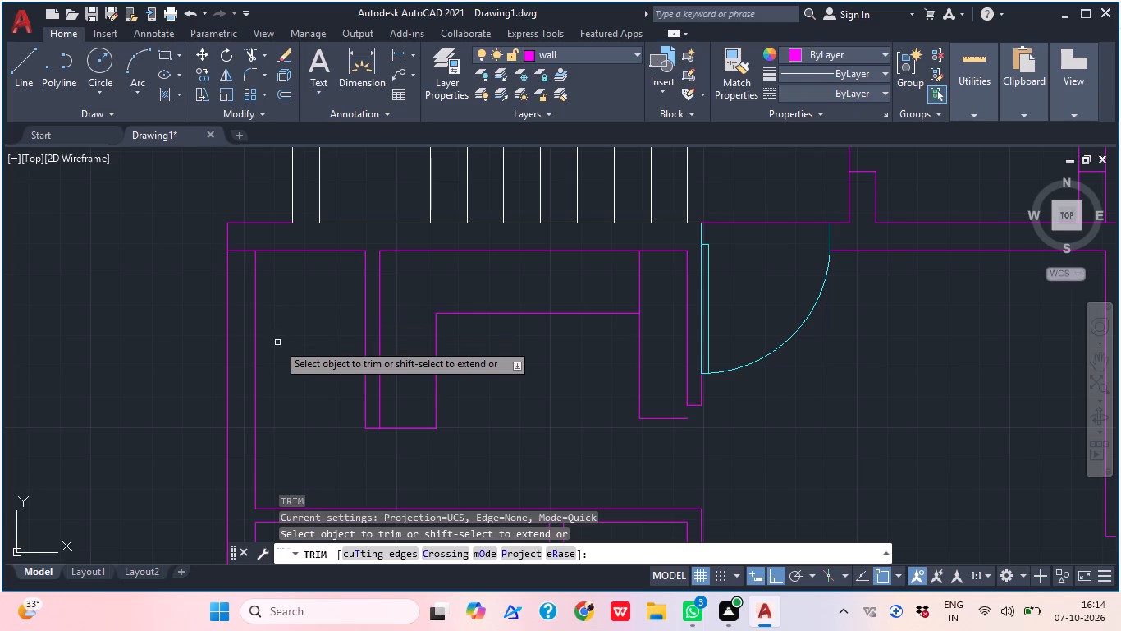
pyautogui.click(277, 343)
pyautogui.click(249, 362)
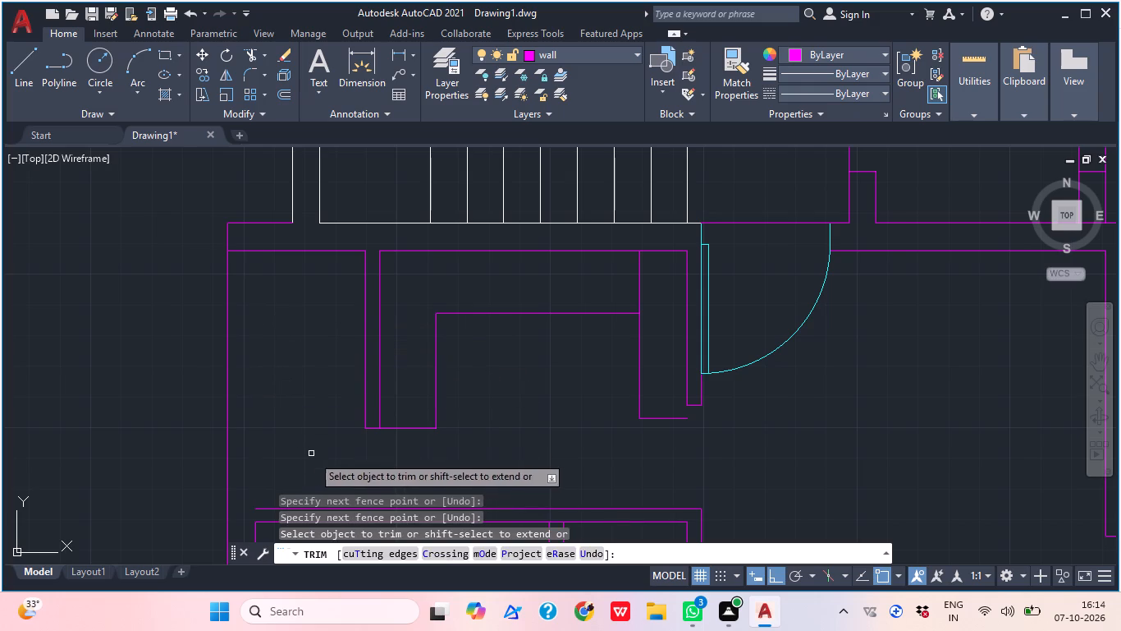
pyautogui.press('Escape')
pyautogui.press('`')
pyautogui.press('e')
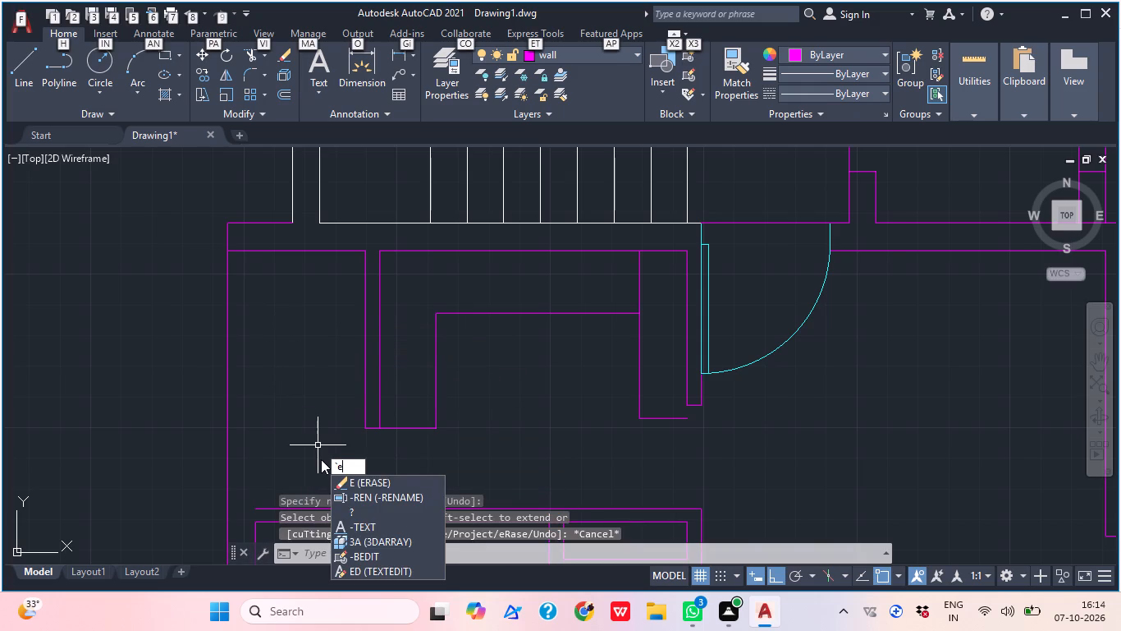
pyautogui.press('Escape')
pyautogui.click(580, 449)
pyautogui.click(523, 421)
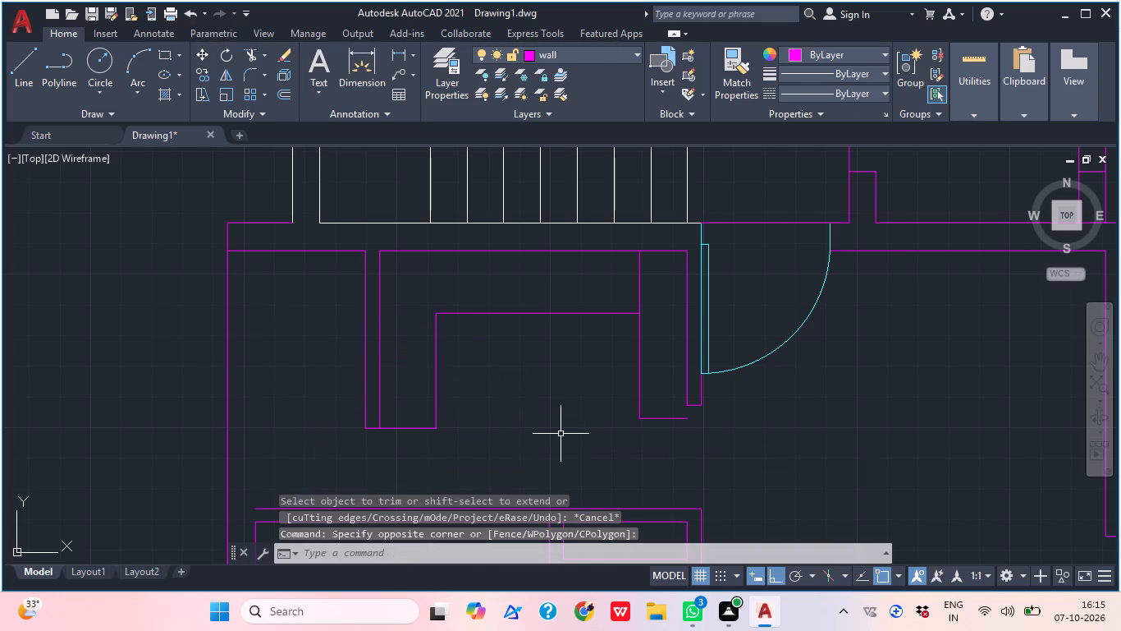
# Extend the upper line of the wall closing off the room below the staircase left to the outer wall's line.
pyautogui.press('e')
pyautogui.press('x')
pyautogui.press('space')
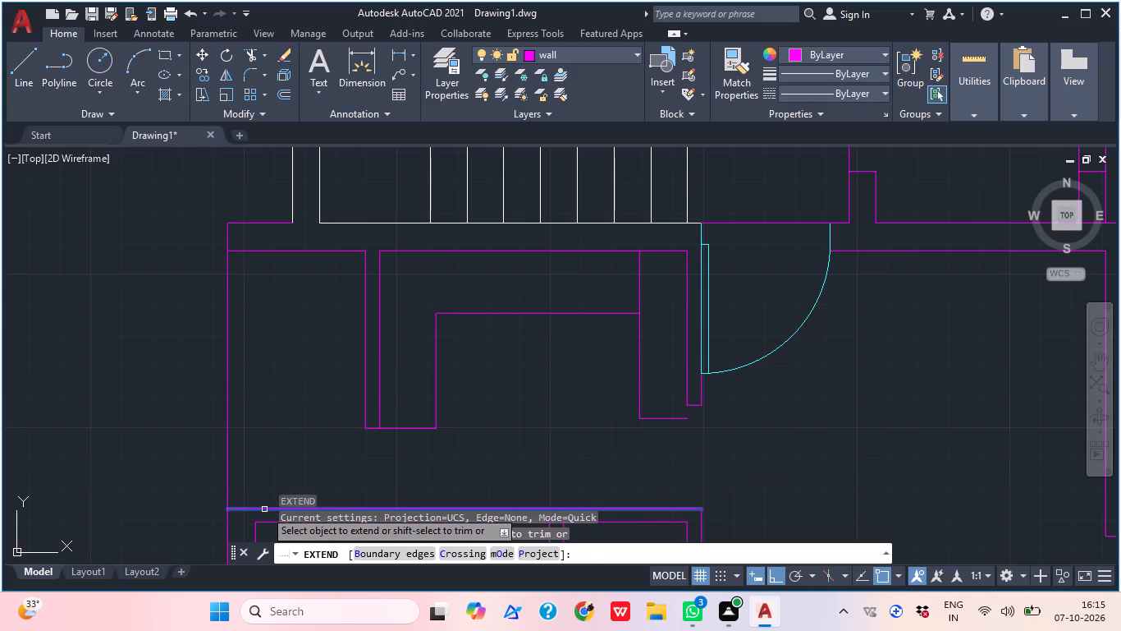
pyautogui.click(264, 509)
pyautogui.press('Escape')
# Trim the inner vertical line of the outer left wall within the upper unit's upper-left room.
pyautogui.moveTo(340, 453); pyautogui.dragTo(312, 426, button='middle')
pyautogui.scroll(-1, 346, 408)
pyautogui.moveTo(376, 441); pyautogui.dragTo(355, 398, button='middle')
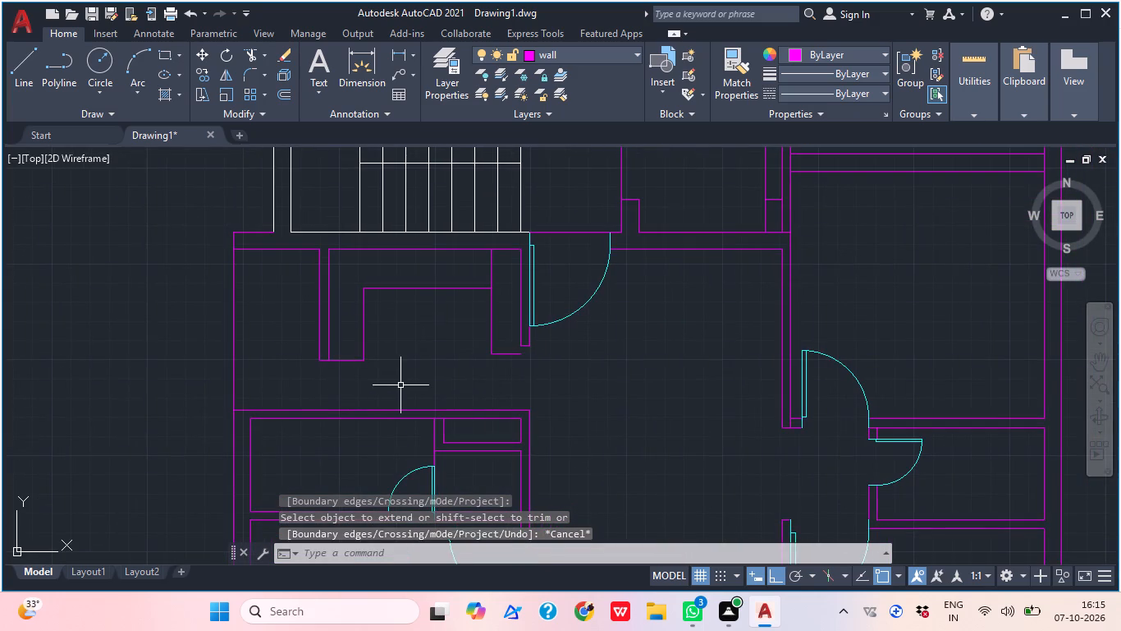
pyautogui.scroll(-4, 400, 385)
pyautogui.scroll(4, 387, 297)
pyautogui.moveTo(389, 297); pyautogui.dragTo(382, 349, button='middle')
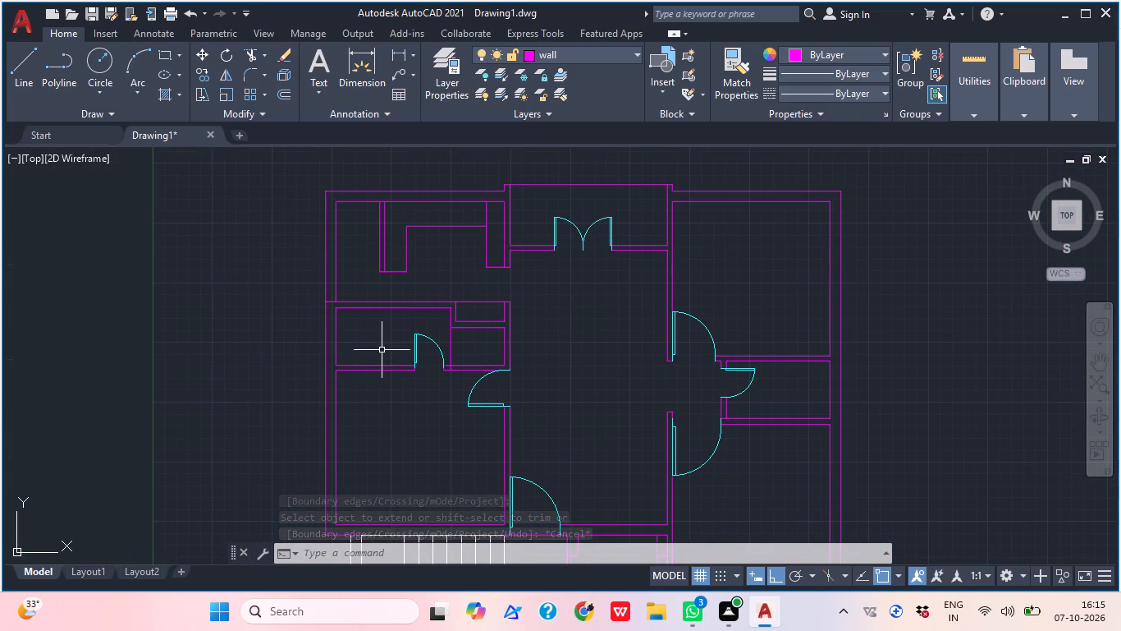
pyautogui.scroll(-1, 421, 339)
pyautogui.moveTo(419, 339); pyautogui.dragTo(415, 343, button='middle')
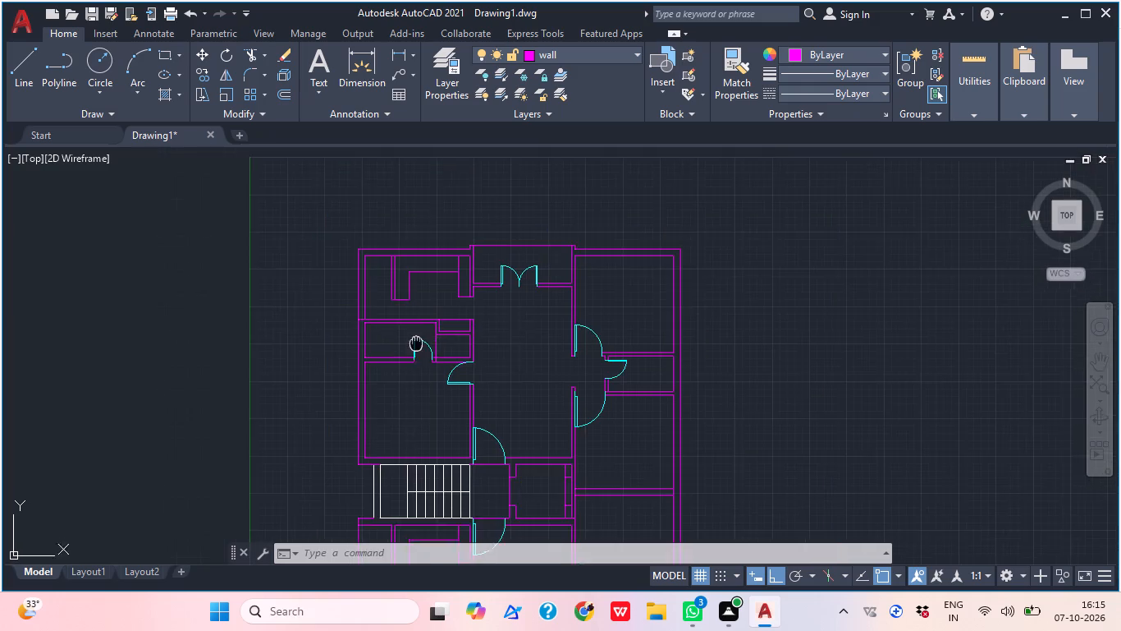
pyautogui.moveTo(415, 343); pyautogui.dragTo(400, 357, button='middle')
pyautogui.moveTo(345, 339); pyautogui.dragTo(364, 374, button='middle')
pyautogui.press('t')
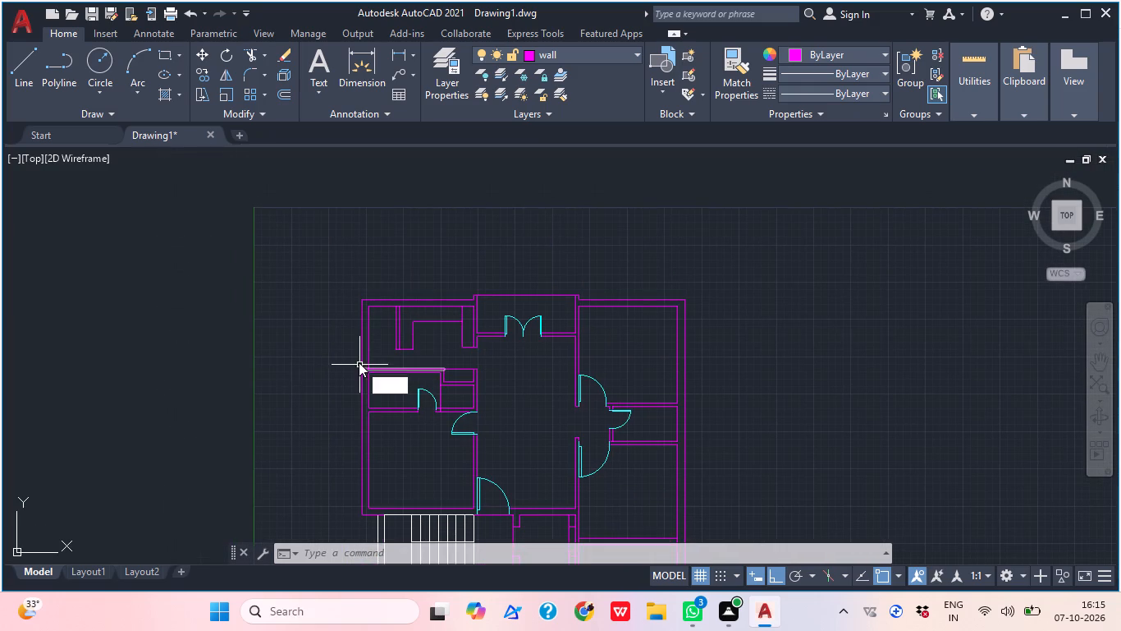
pyautogui.press('r')
pyautogui.press('space')
pyautogui.scroll(4, 344, 329)
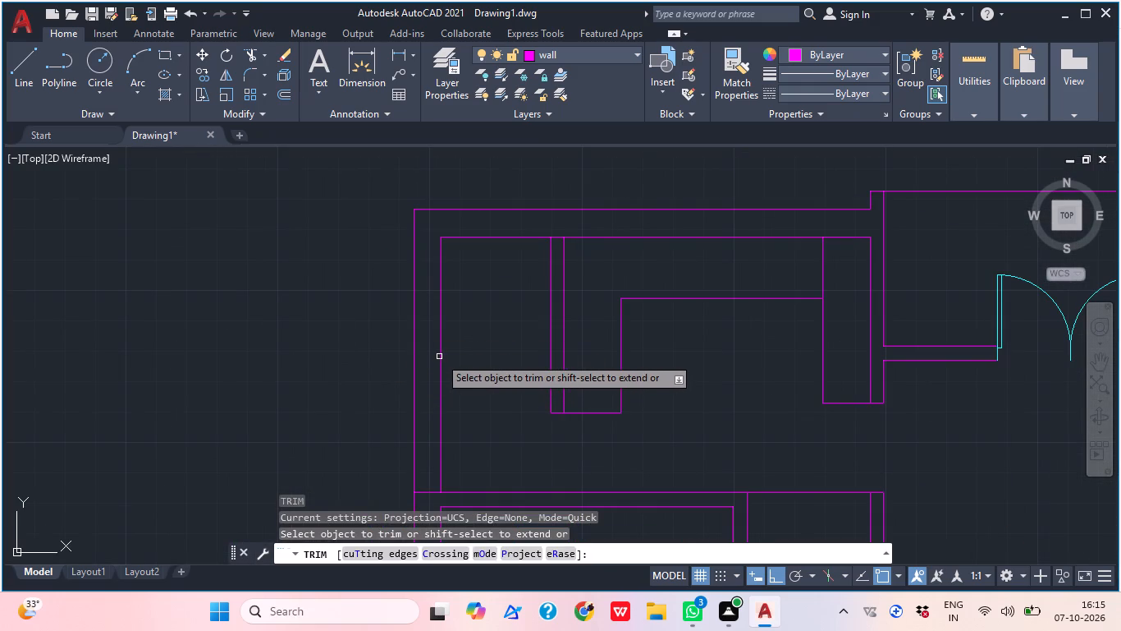
pyautogui.click(442, 356)
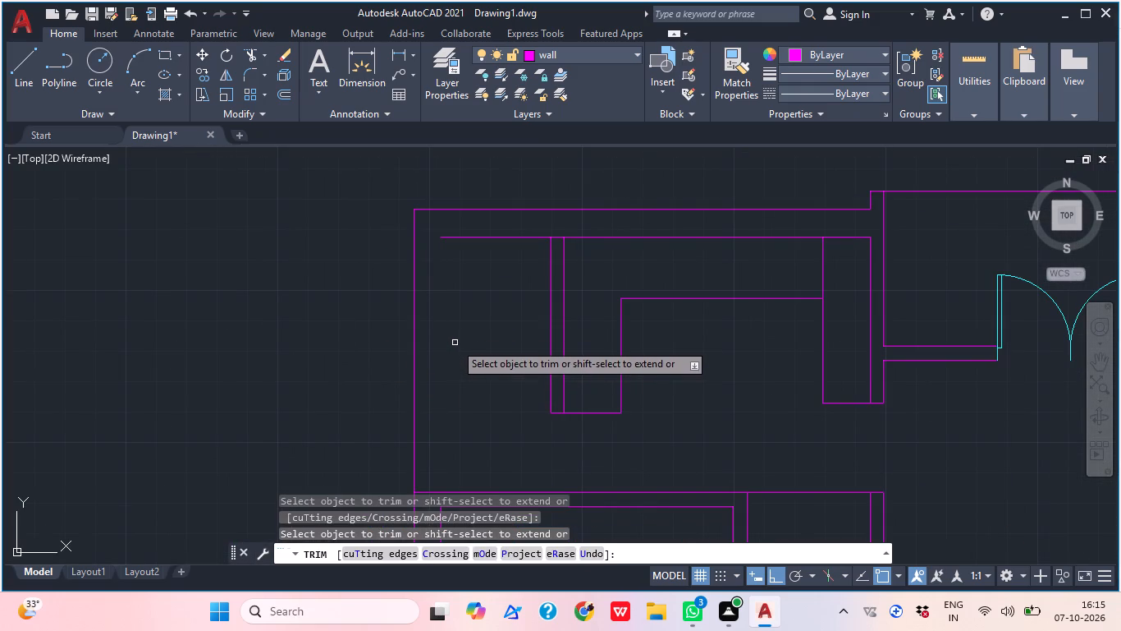
pyautogui.press('Escape')
# Extend the top wall's inner line in the upper-left room left to the outer wall line.
pyautogui.press('e')
pyautogui.press('x')
pyautogui.press('space')
pyautogui.click(492, 228)
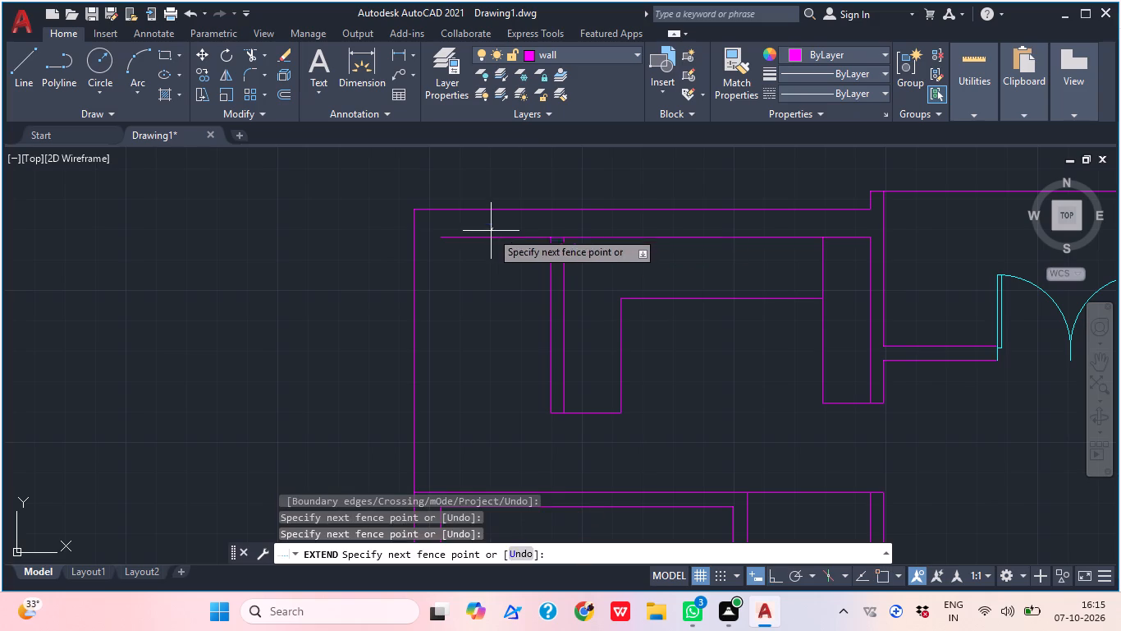
pyautogui.click(471, 252)
pyautogui.press('Escape')
# Copy the upper unit's 2'-6" bedroom door to the upper-left room's bottom wall, in line with the partition's left line.
pyautogui.scroll(-2, 564, 270)
pyautogui.moveTo(625, 311); pyautogui.dragTo(611, 317, button='middle')
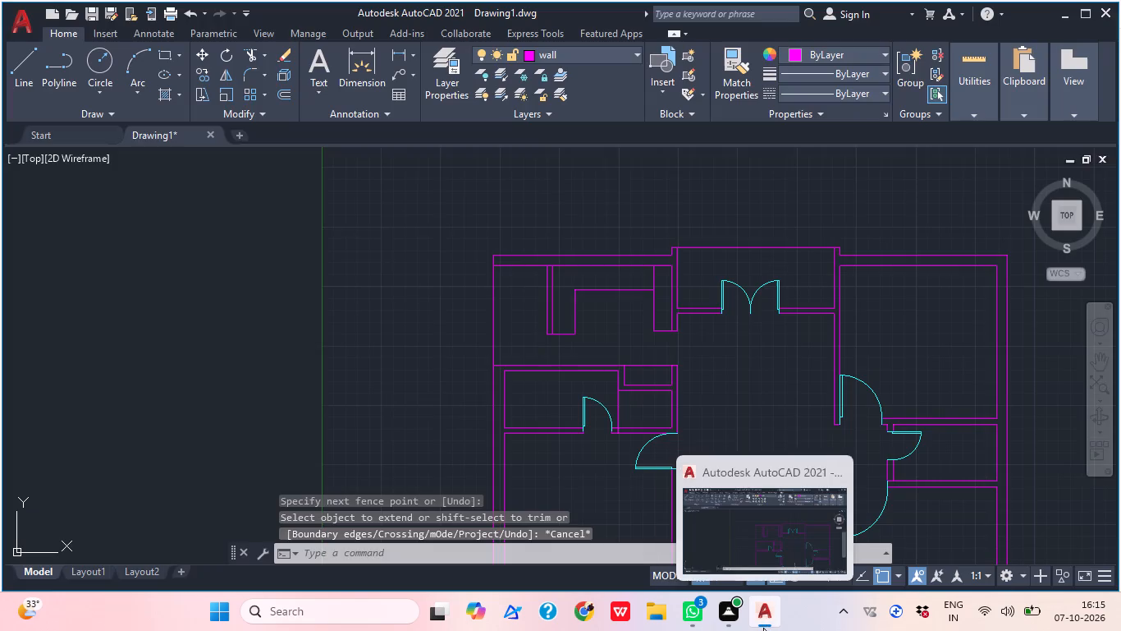
pyautogui.moveTo(716, 387); pyautogui.dragTo(679, 355, button='middle')
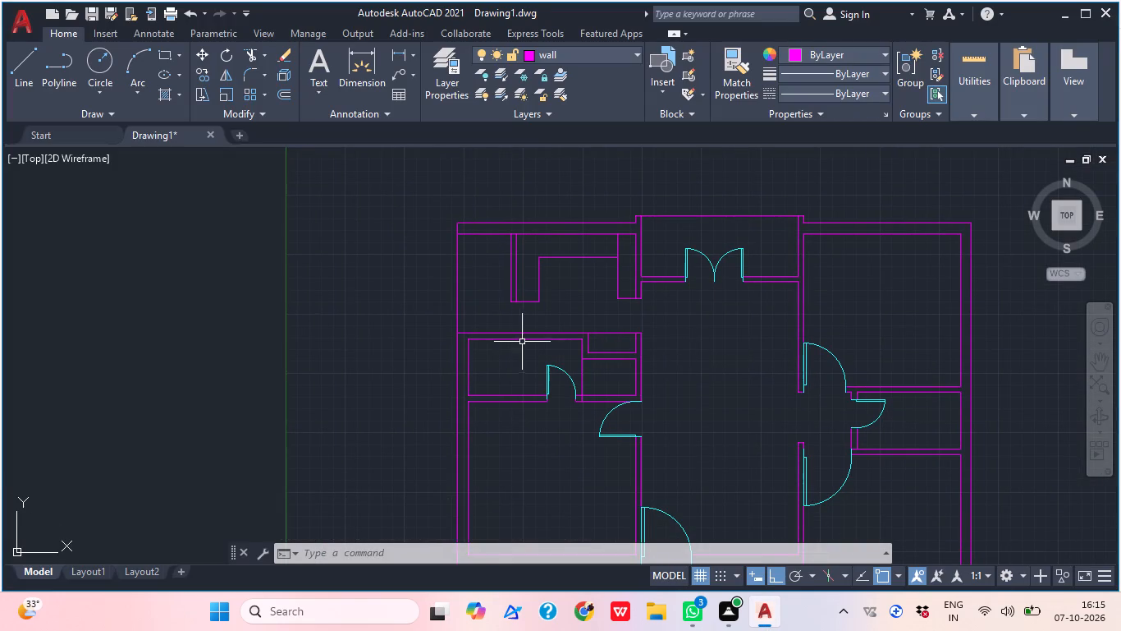
pyautogui.moveTo(526, 343); pyautogui.dragTo(471, 302, button='middle')
pyautogui.scroll(-2, 569, 310)
pyautogui.scroll(3, 573, 337)
pyautogui.click(549, 343)
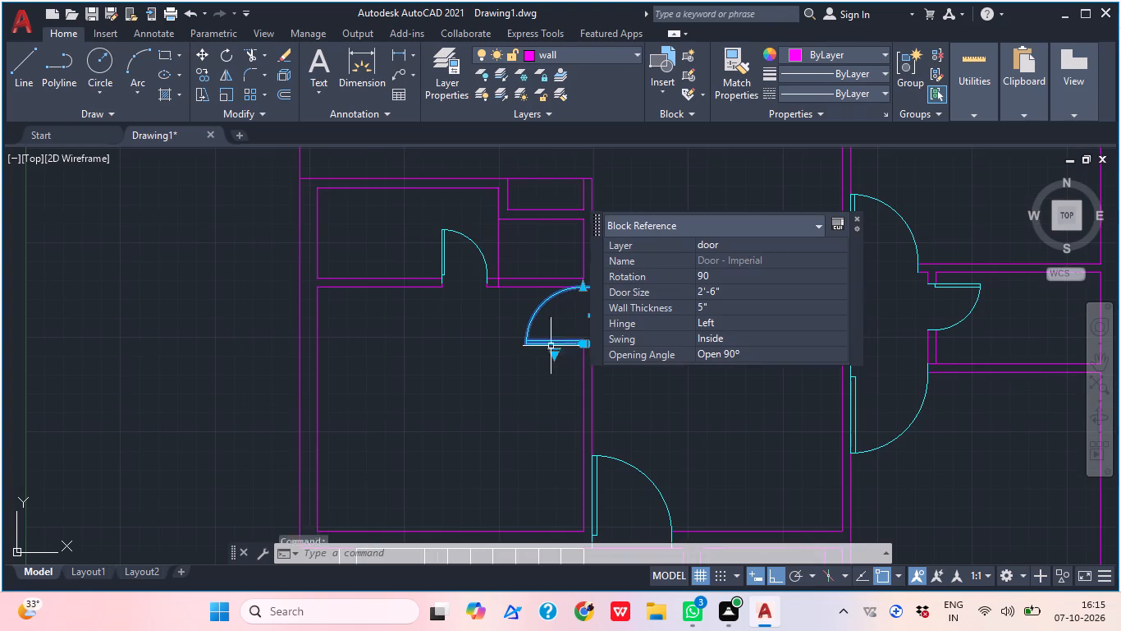
pyautogui.press('c')
pyautogui.write('o')
pyautogui.press('space')
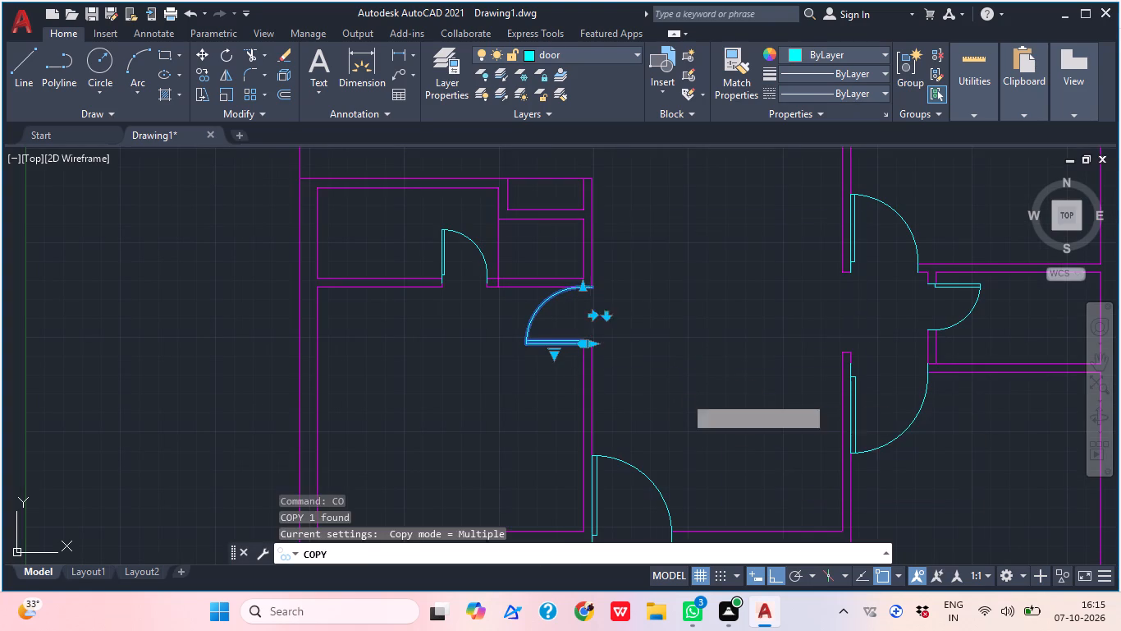
pyautogui.scroll(2, 610, 363)
pyautogui.click(570, 318)
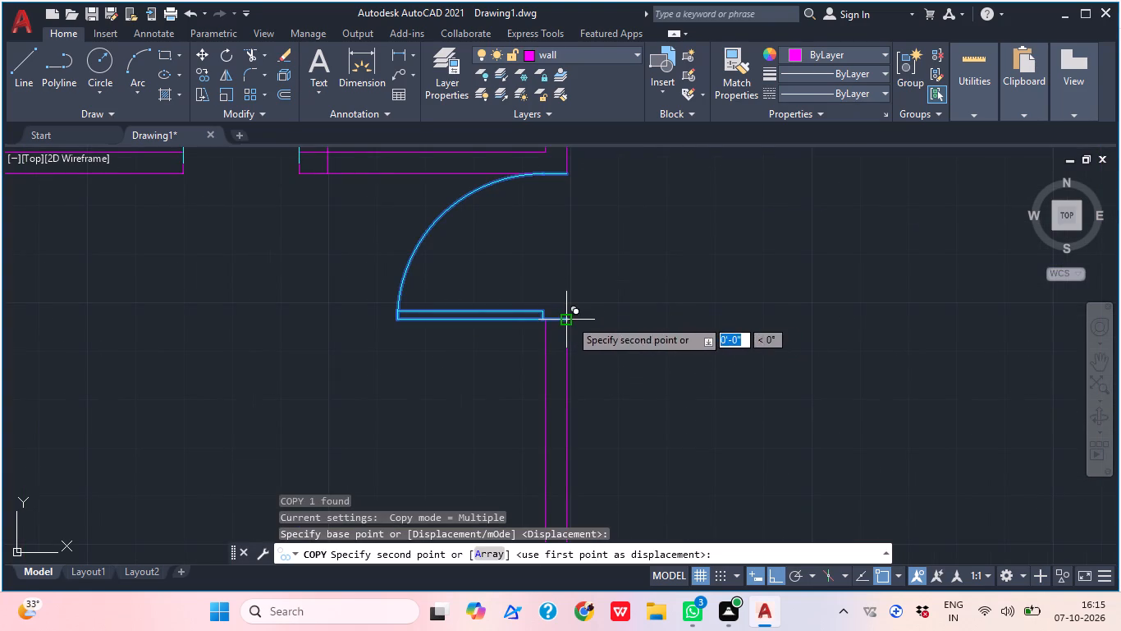
pyautogui.scroll(1, 585, 316)
pyautogui.scroll(-7, 598, 336)
pyautogui.moveTo(582, 347); pyautogui.dragTo(589, 397, button='middle')
pyautogui.scroll(5, 559, 349)
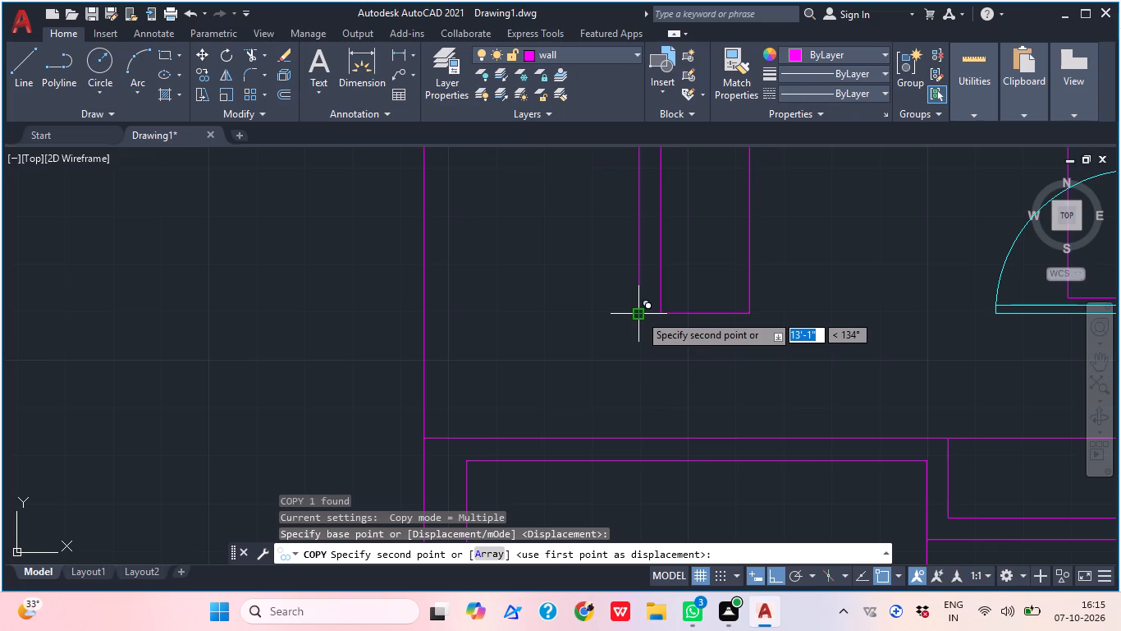
pyautogui.click(640, 435)
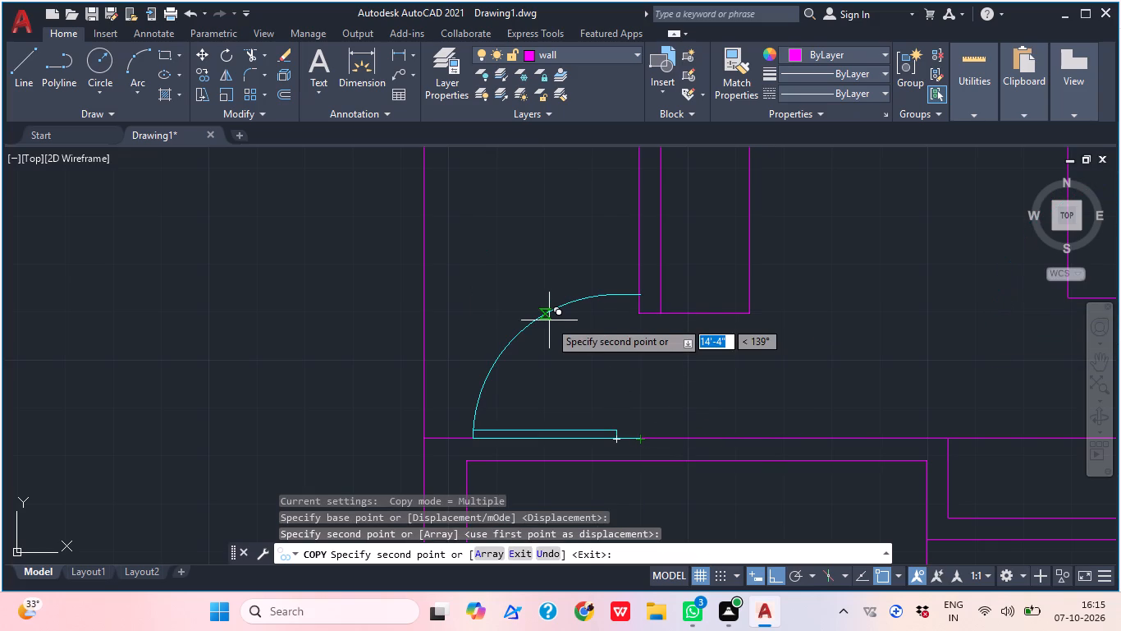
pyautogui.press('super+F1')
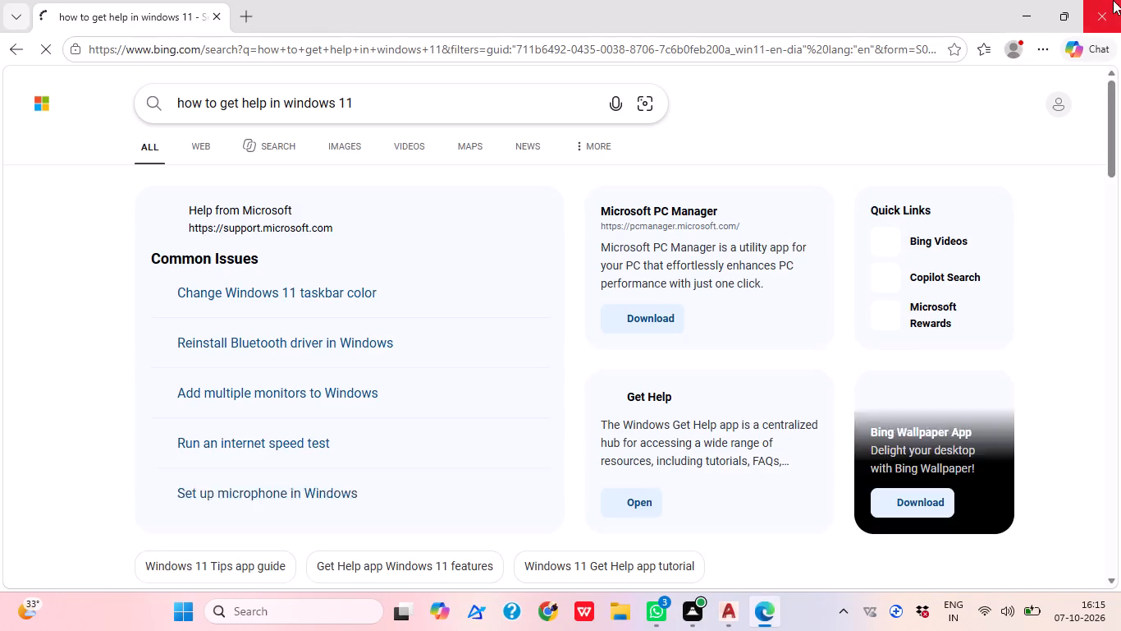
pyautogui.click(1099, 6)
pyautogui.press('Escape')
# Scale the copied door by reference from its hinge corner to fit the opening between the bottom wall and the partition's end.
pyautogui.click(510, 350)
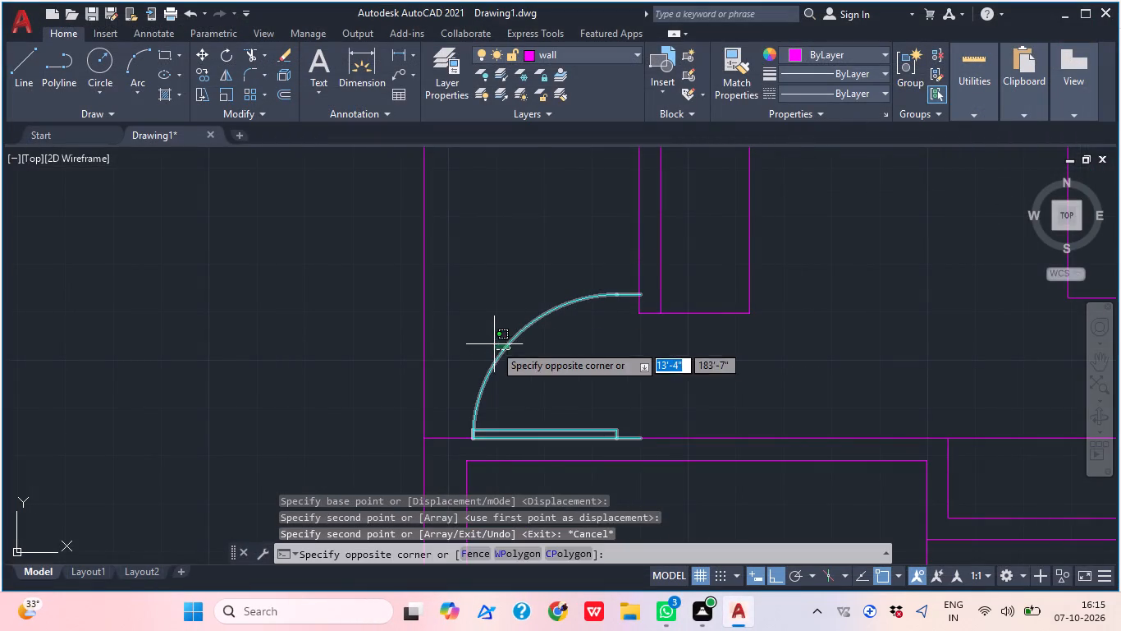
pyautogui.click(492, 343)
pyautogui.press('s')
pyautogui.press('c')
pyautogui.press('space')
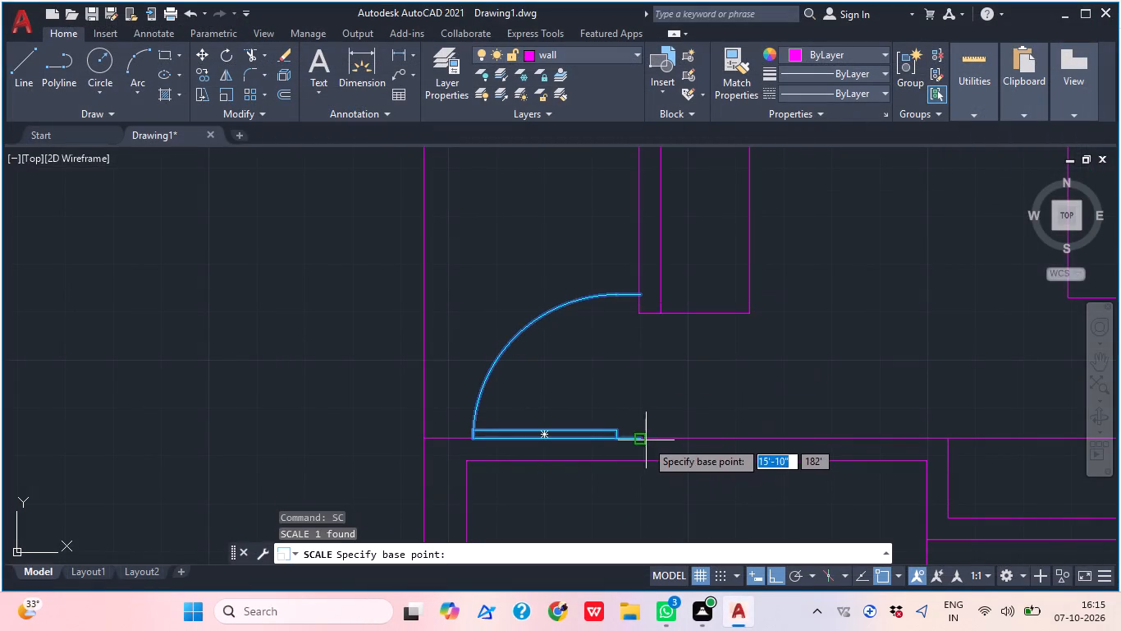
pyautogui.click(643, 440)
pyautogui.click(538, 562)
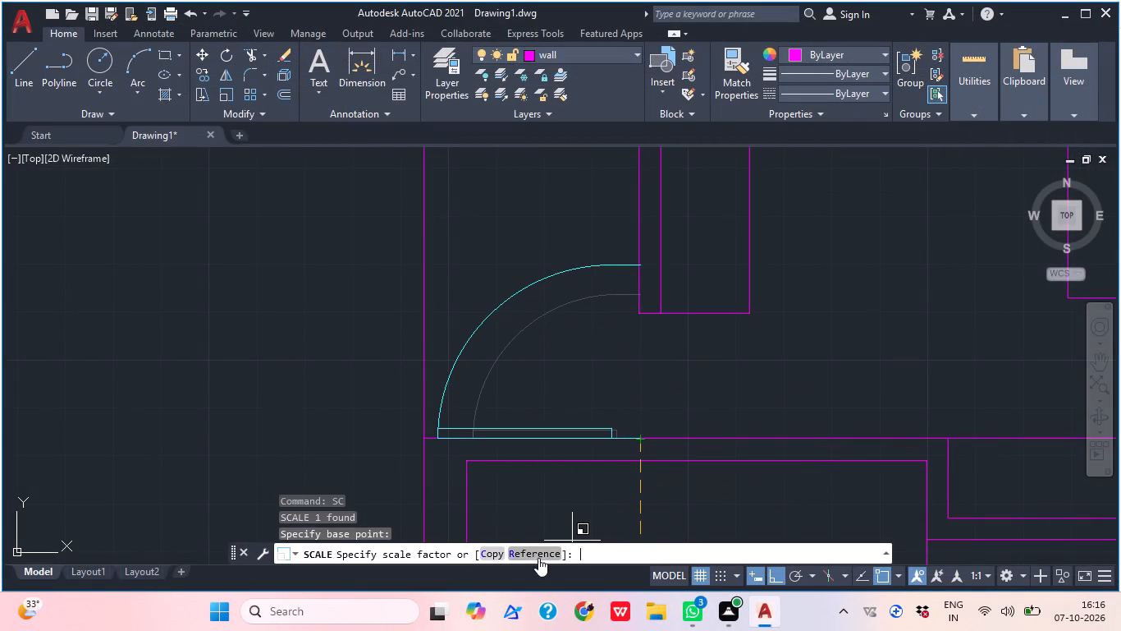
pyautogui.click(537, 557)
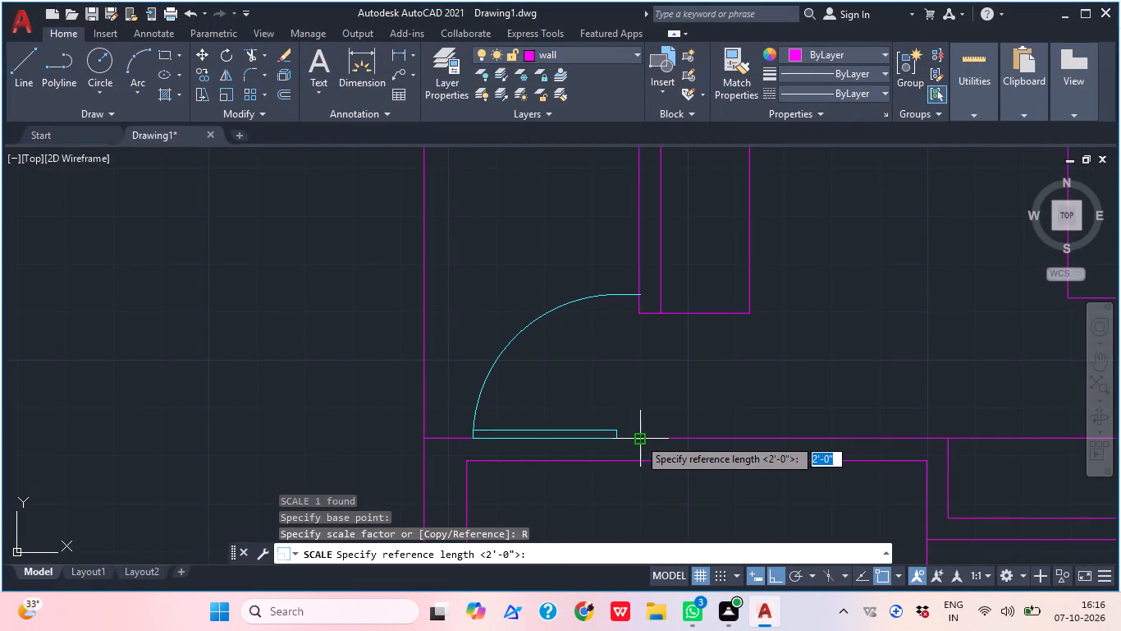
pyautogui.click(643, 437)
pyautogui.click(643, 290)
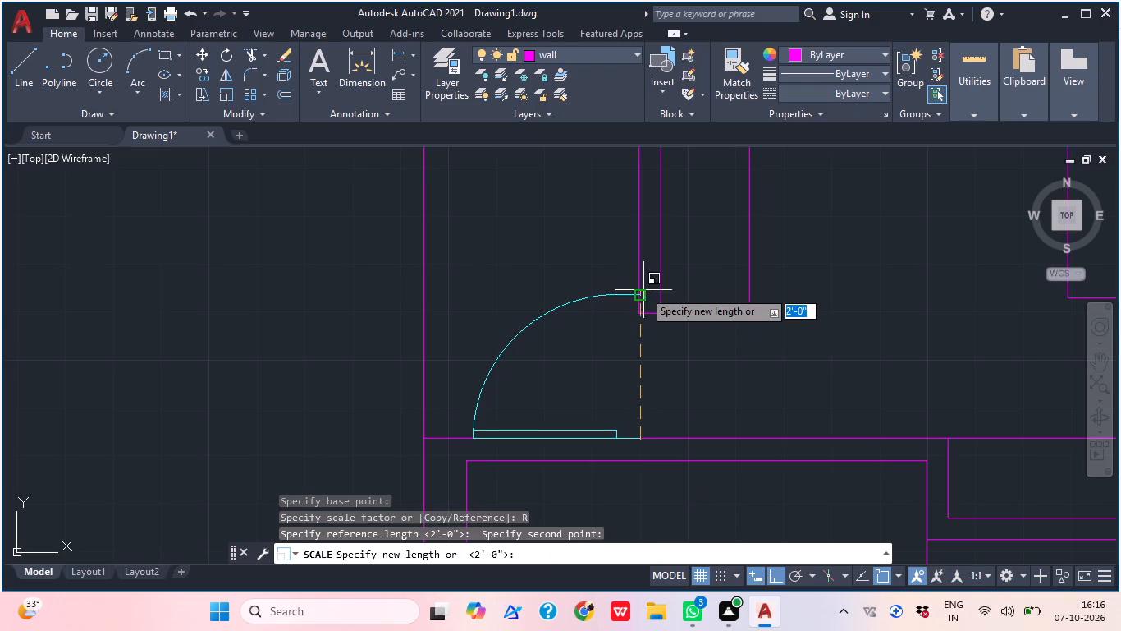
pyautogui.click(642, 311)
pyautogui.moveTo(761, 398); pyautogui.dragTo(716, 395, button='middle')
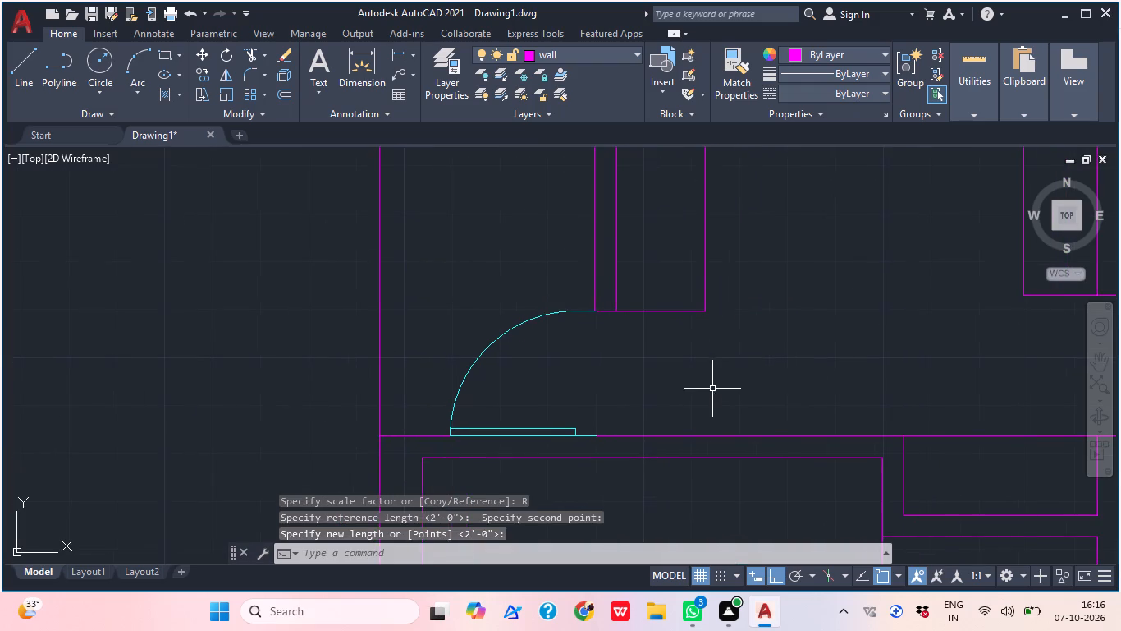
pyautogui.press('Escape')
# Move the scaled door 4" right along the bottom wall to line up with the partition's right line.
pyautogui.scroll(-3, 725, 378)
pyautogui.moveTo(729, 385); pyautogui.dragTo(631, 380, button='middle')
pyautogui.scroll(1, 549, 396)
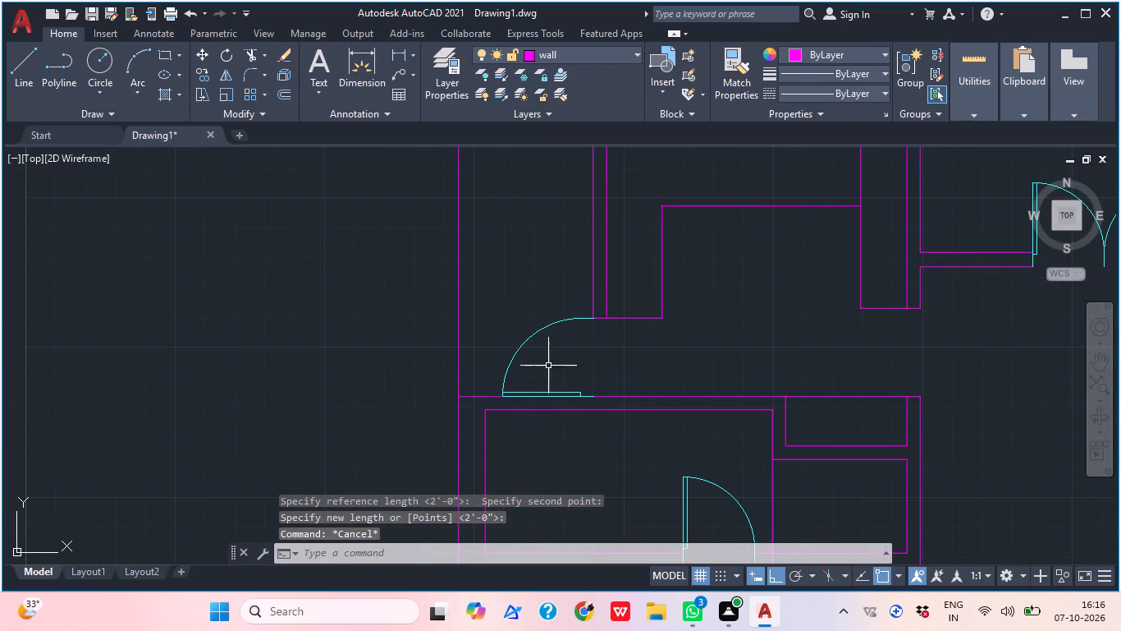
pyautogui.click(552, 331)
pyautogui.click(531, 331)
pyautogui.press('m')
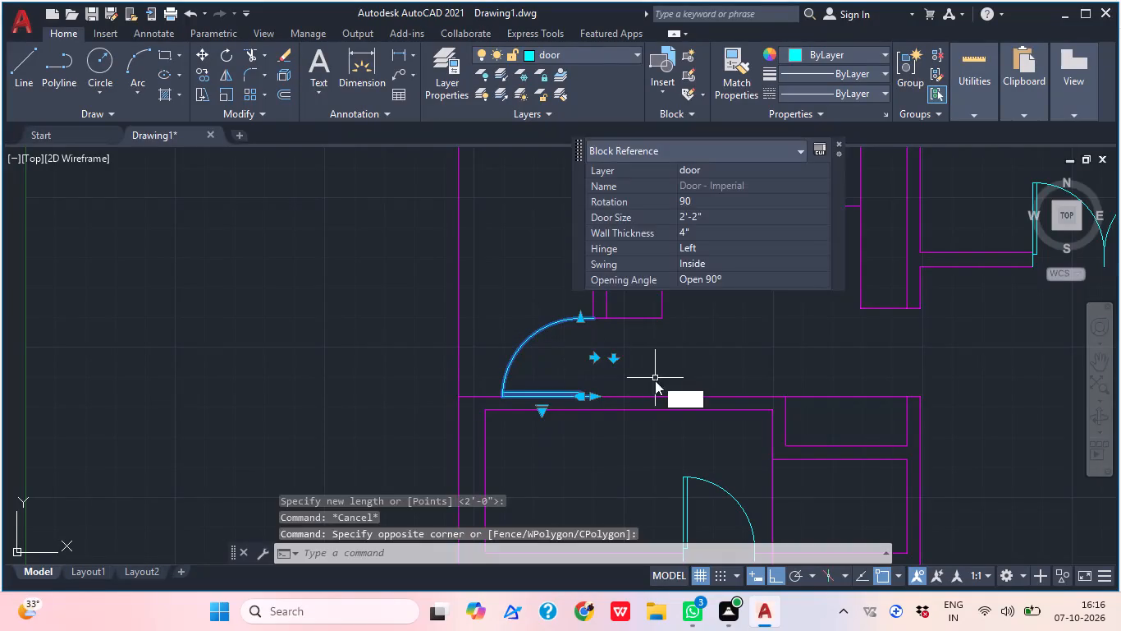
pyautogui.press('space')
pyautogui.scroll(1, 593, 326)
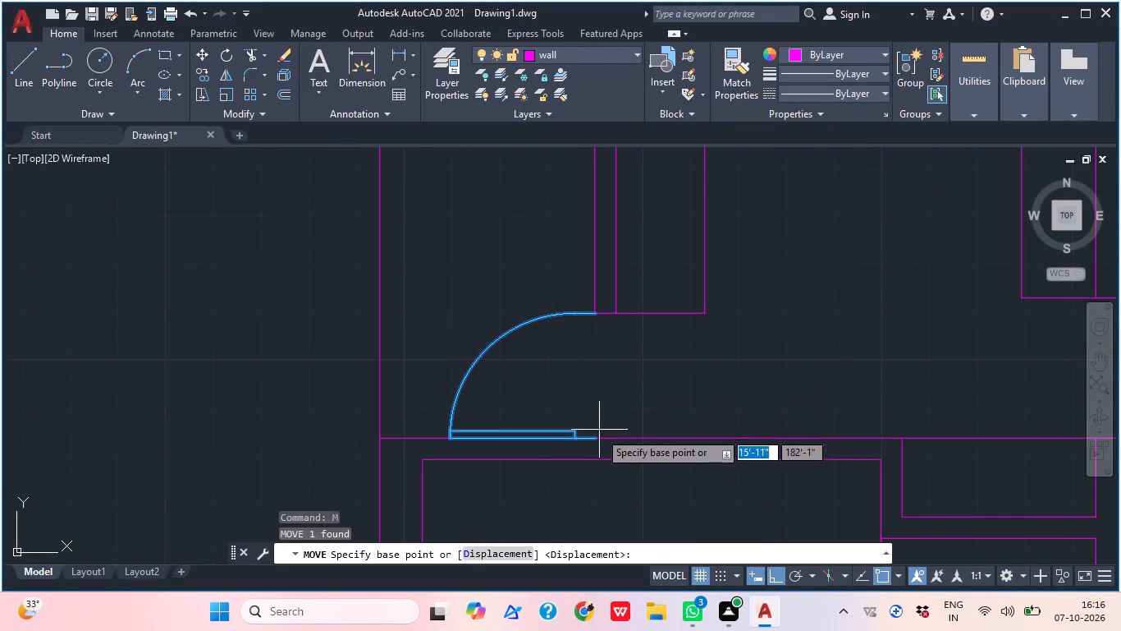
pyautogui.click(593, 438)
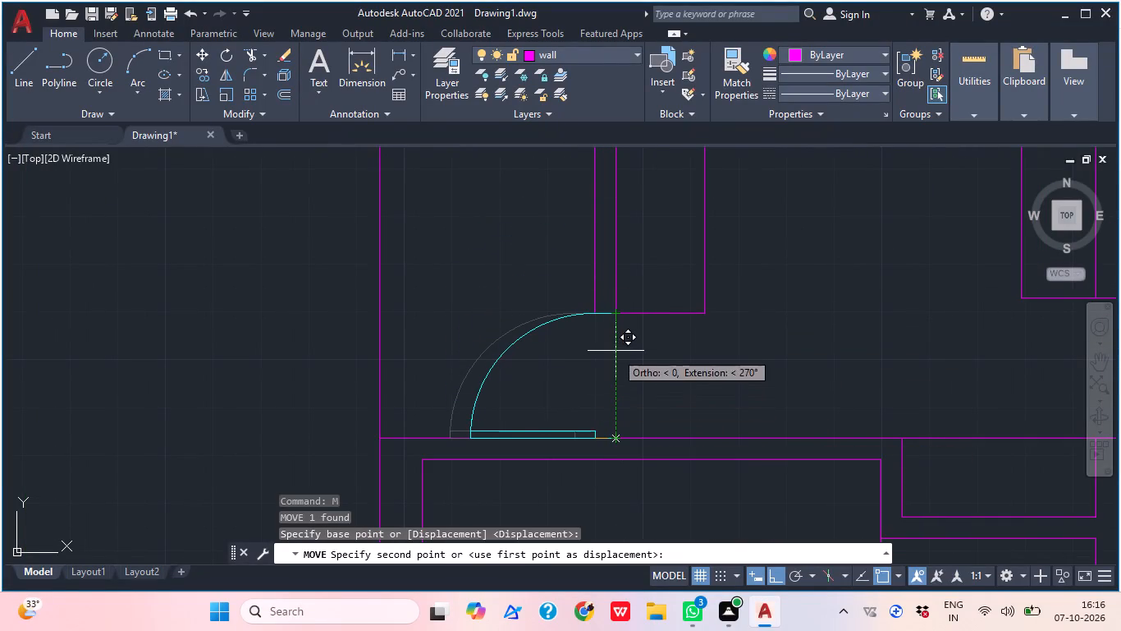
pyautogui.click(615, 440)
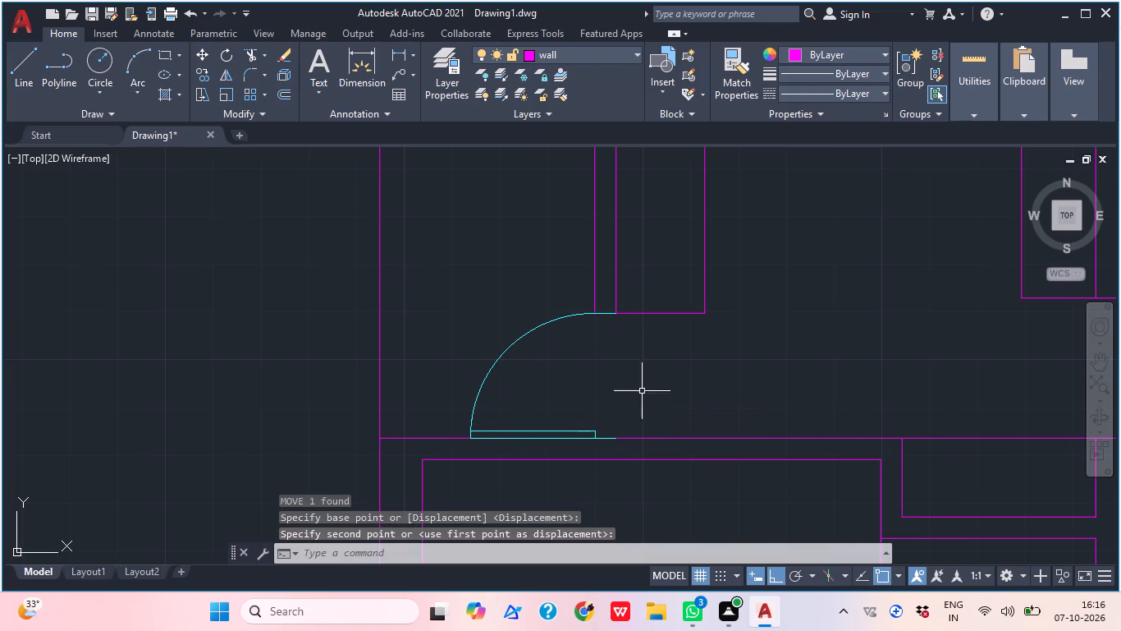
pyautogui.press('Escape')
# Erase the six inner outline lines, including the partition's end line, in the lower unit's room below the stairs.
pyautogui.scroll(-2, 658, 363)
pyautogui.moveTo(710, 371); pyautogui.dragTo(614, 346, button='middle')
pyautogui.scroll(-3, 615, 322)
pyautogui.moveTo(735, 375); pyautogui.dragTo(585, 305, button='middle')
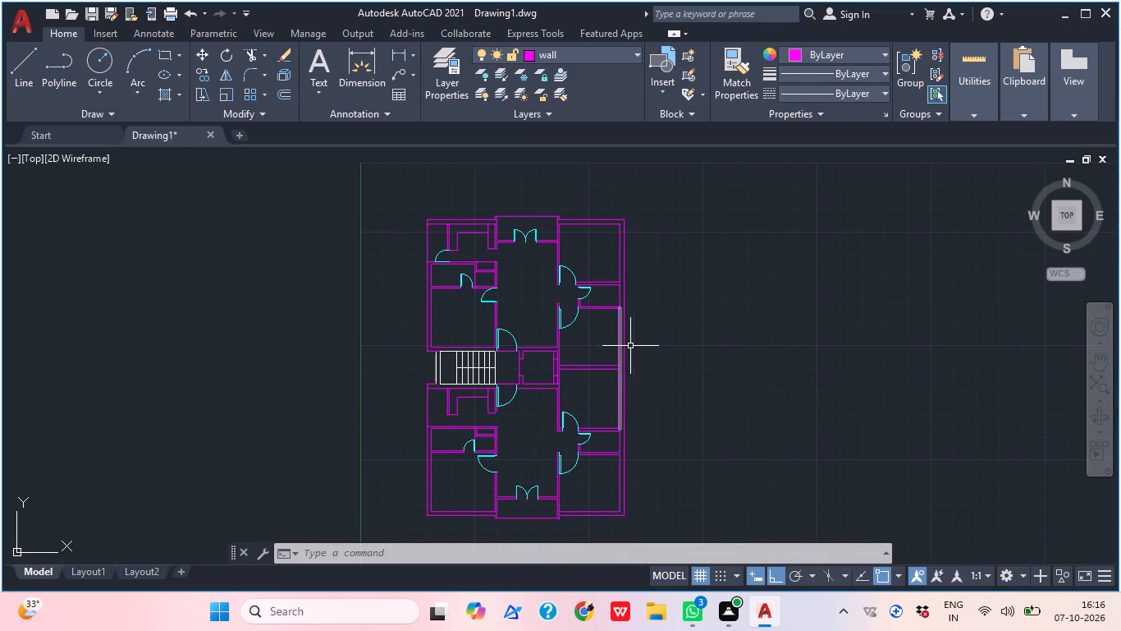
pyautogui.moveTo(522, 351); pyautogui.dragTo(516, 311, button='middle')
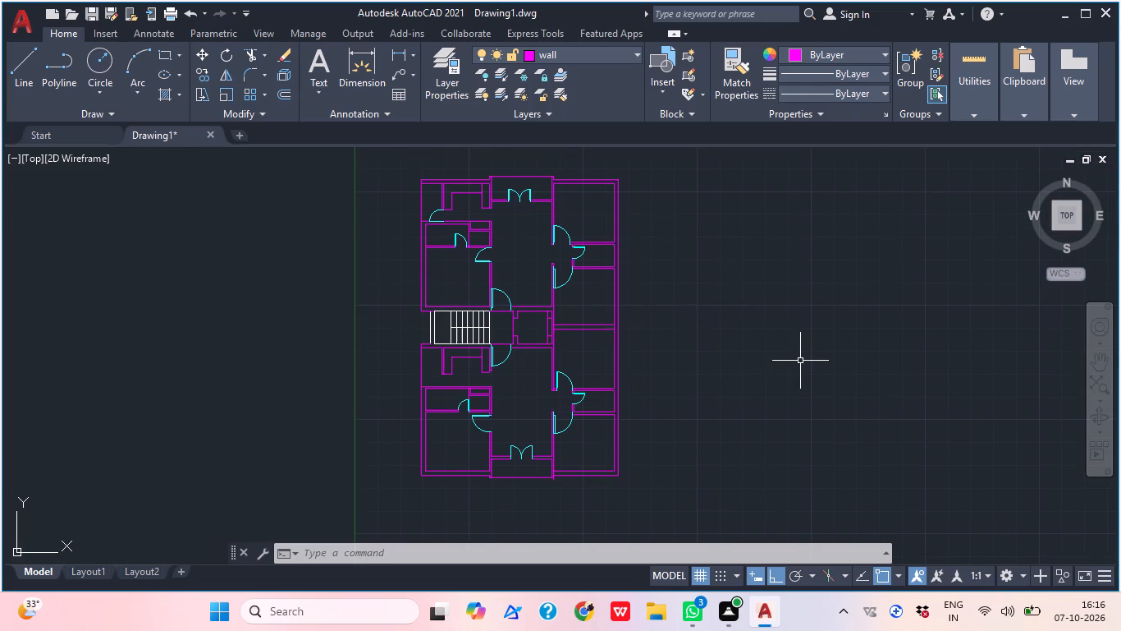
pyautogui.scroll(2, 474, 348)
pyautogui.moveTo(430, 389); pyautogui.dragTo(414, 356, button='middle')
pyautogui.scroll(-1, 414, 355)
pyautogui.scroll(3, 414, 355)
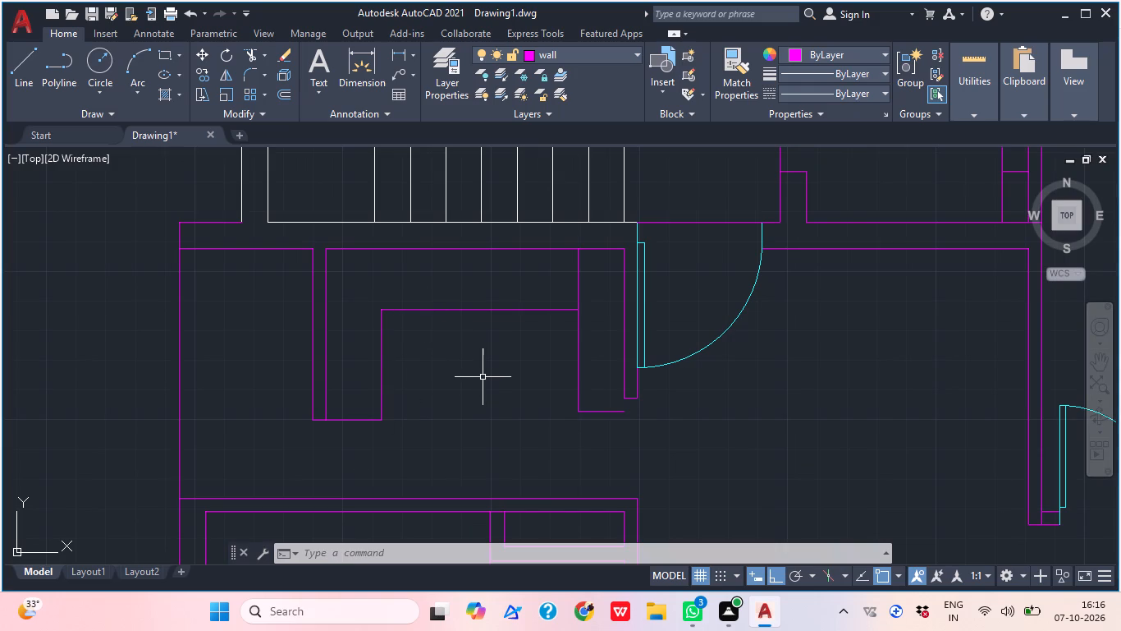
pyautogui.moveTo(441, 361); pyautogui.dragTo(436, 361, button='middle')
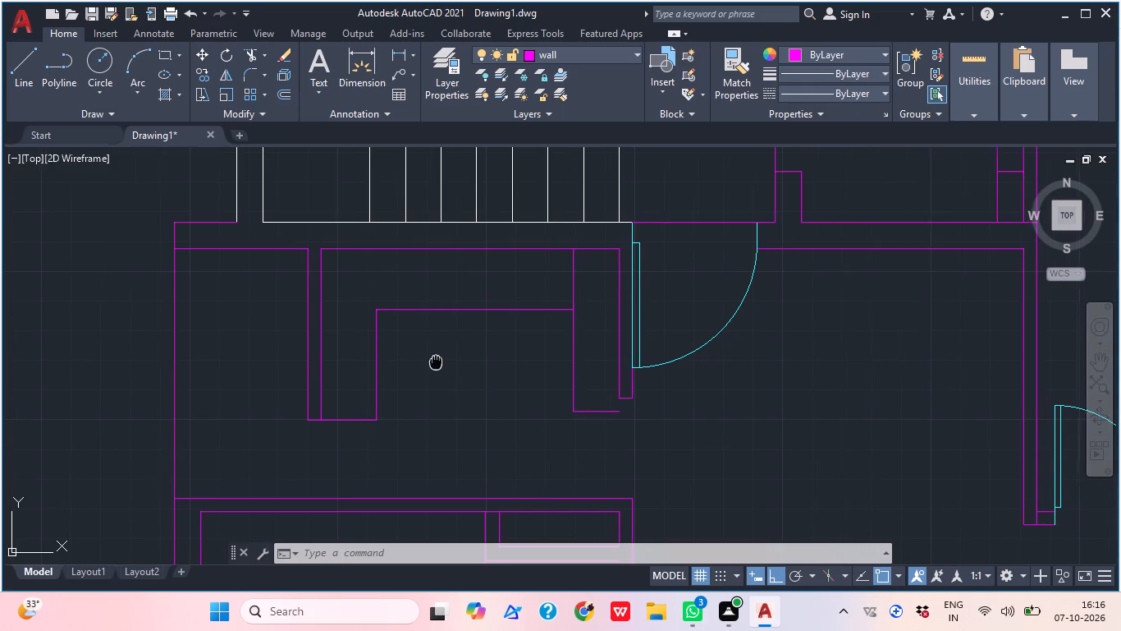
pyautogui.moveTo(436, 361); pyautogui.dragTo(427, 357, button='middle')
pyautogui.scroll(1, 454, 344)
pyautogui.scroll(-1, 454, 344)
pyautogui.moveTo(474, 358); pyautogui.dragTo(414, 368, button='middle')
pyautogui.scroll(1, 501, 430)
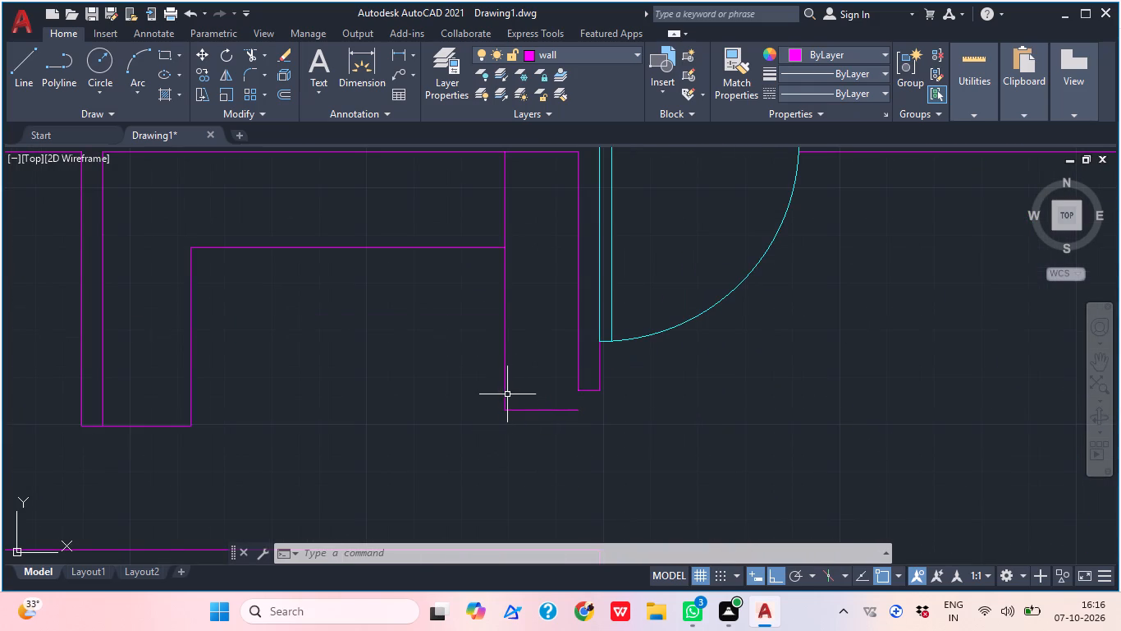
pyautogui.press('e')
pyautogui.press('Escape')
pyautogui.press('Escape')
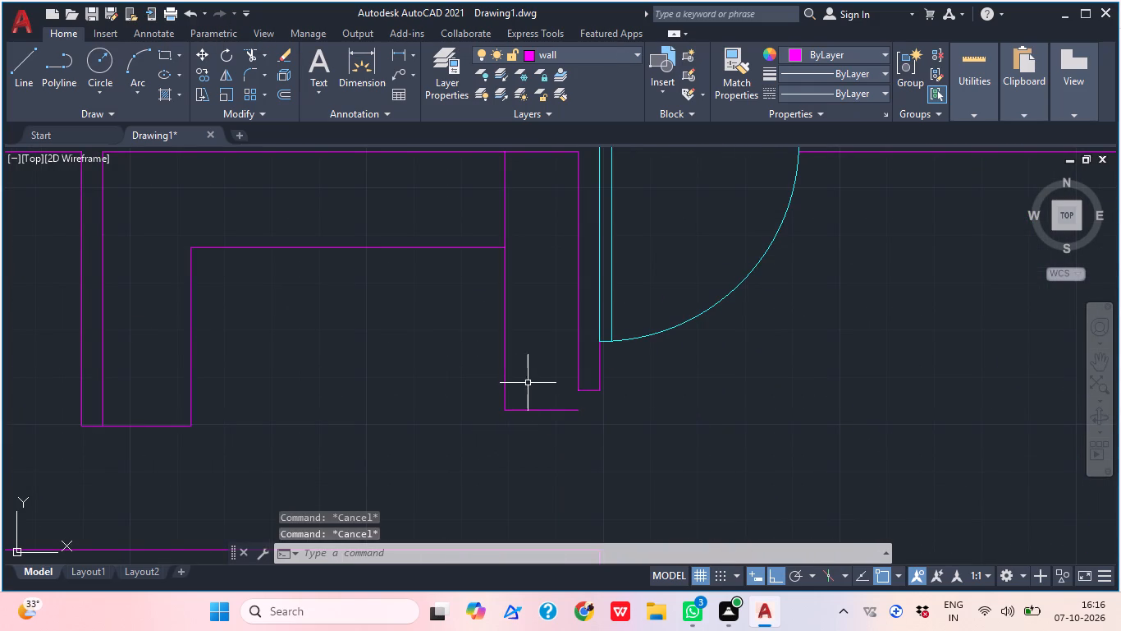
pyautogui.moveTo(538, 445); pyautogui.dragTo(529, 438)
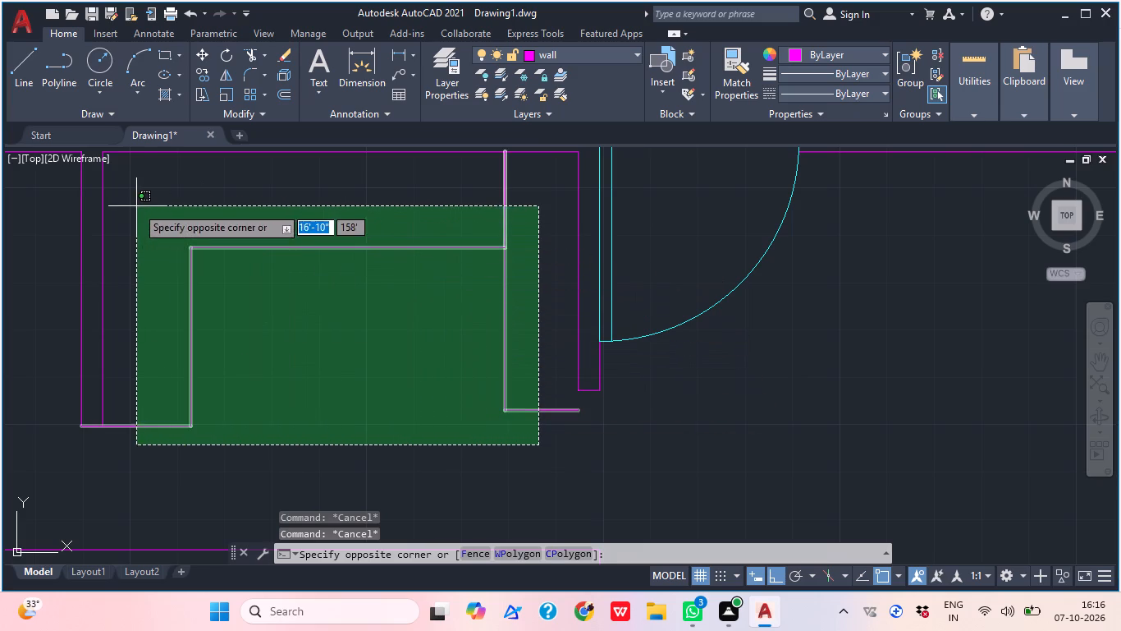
pyautogui.click(171, 213)
pyautogui.moveTo(378, 277); pyautogui.dragTo(365, 318, button='middle')
pyautogui.scroll(-1, 372, 311)
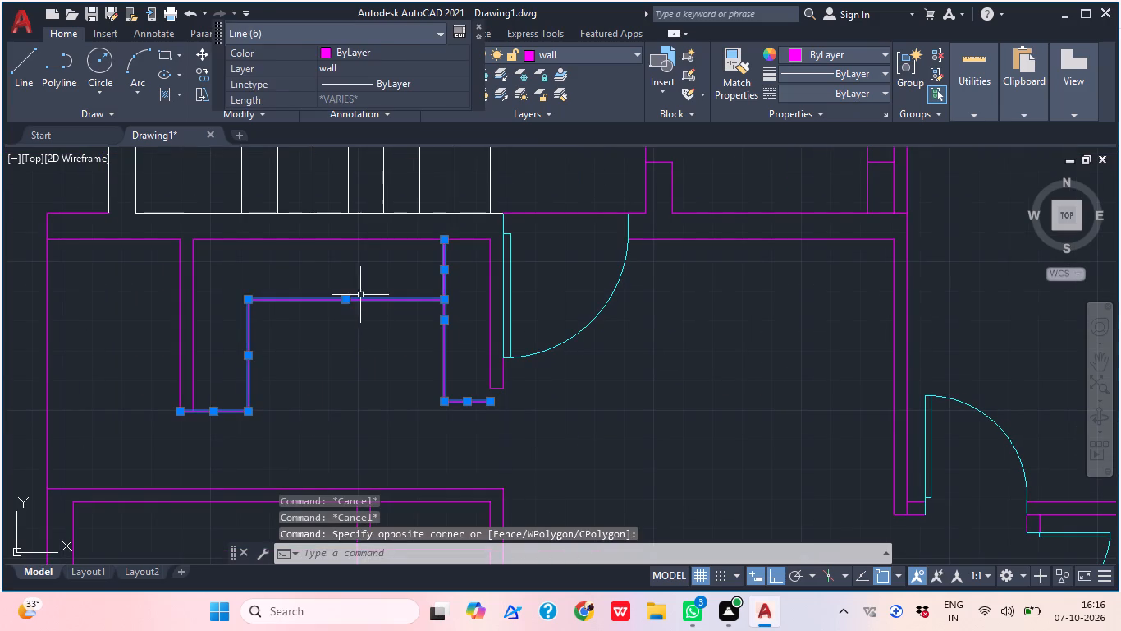
pyautogui.press('Delete')
# Draw a line closing the lower end of the partition in the lower unit's room.
pyautogui.press('l')
pyautogui.press('space')
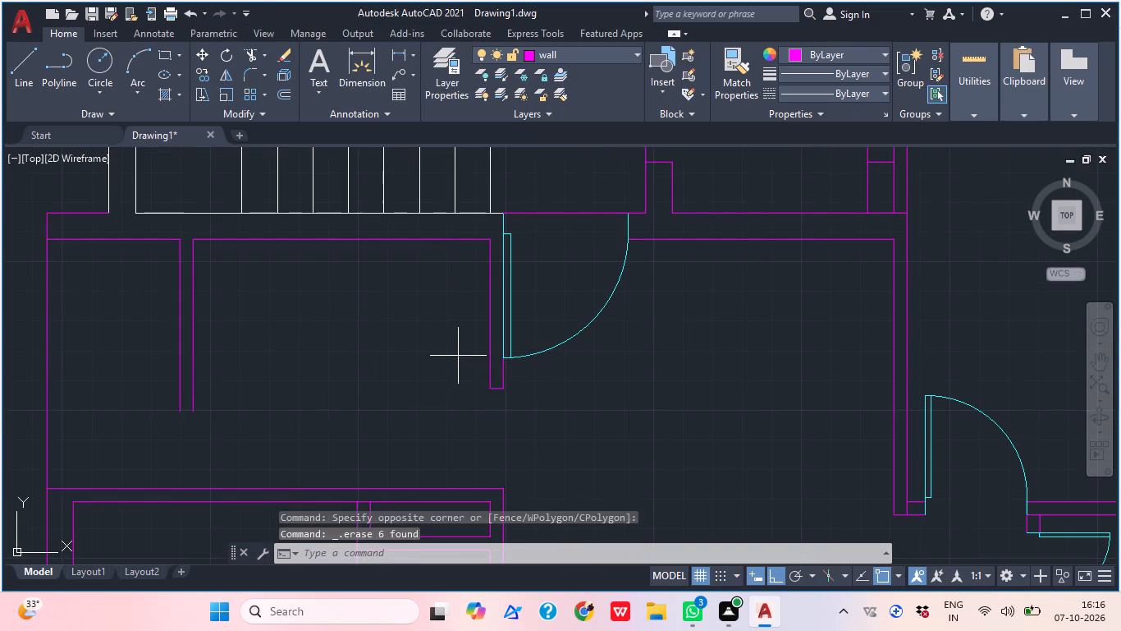
pyautogui.scroll(7, 176, 414)
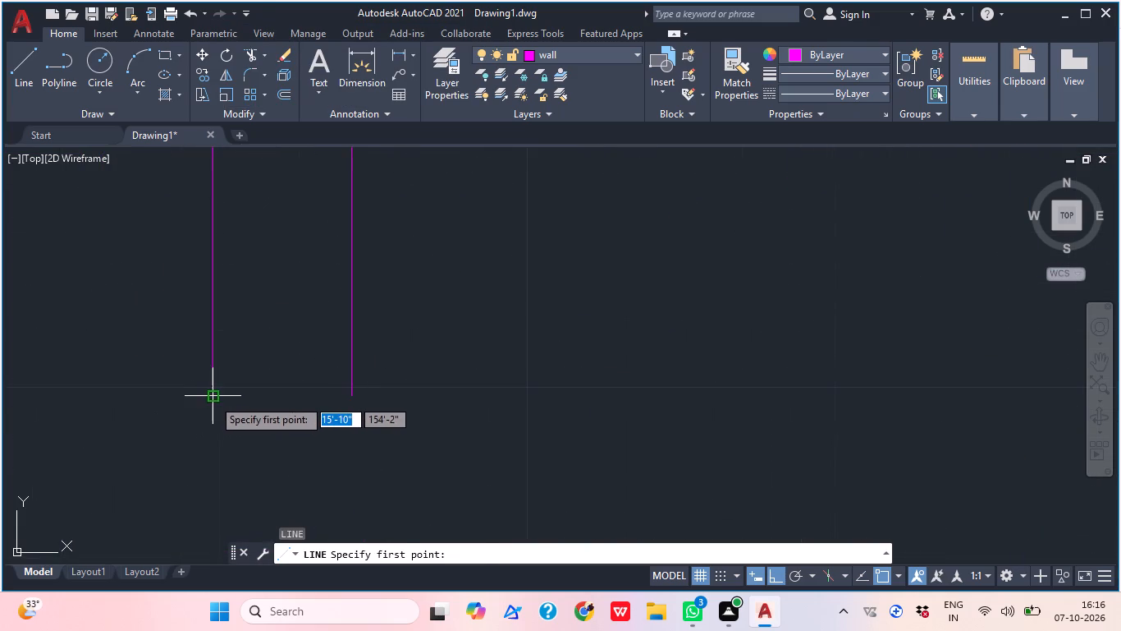
pyautogui.click(213, 398)
pyautogui.click(353, 398)
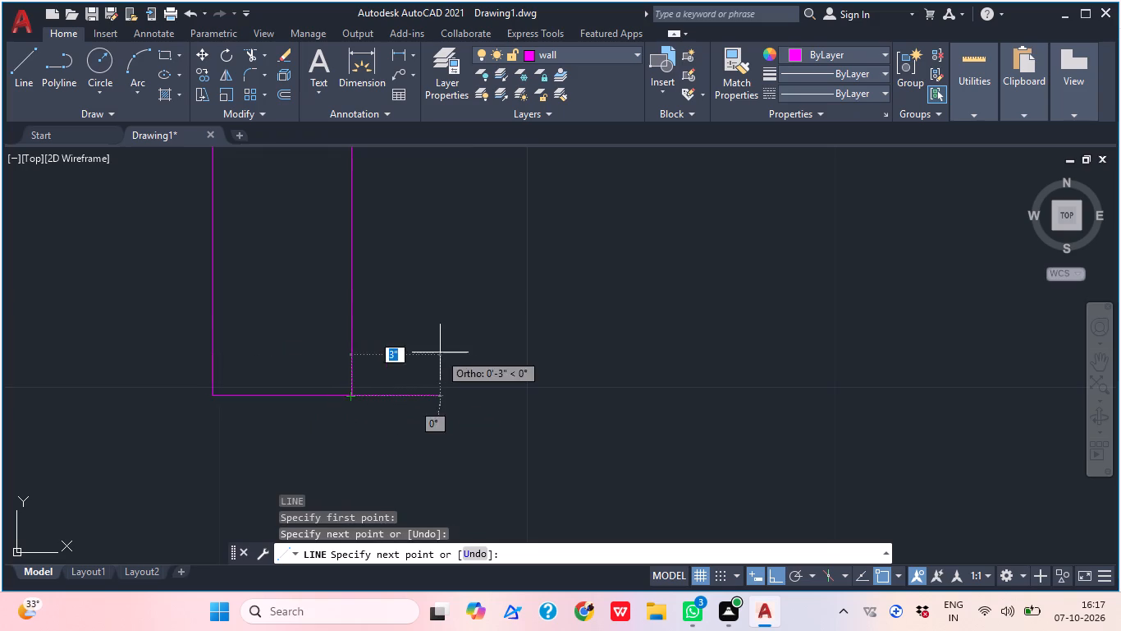
pyautogui.press('Escape')
# Draw a new inner line about 5'-1" long below the room's top wall, with a right leg down level with the right wall's end.
pyautogui.moveTo(428, 405); pyautogui.dragTo(393, 406, button='middle')
pyautogui.press('l')
pyautogui.press('space')
pyautogui.scroll(1, 403, 394)
pyautogui.scroll(-3, 404, 394)
pyautogui.scroll(1, 461, 364)
pyautogui.scroll(-2, 461, 364)
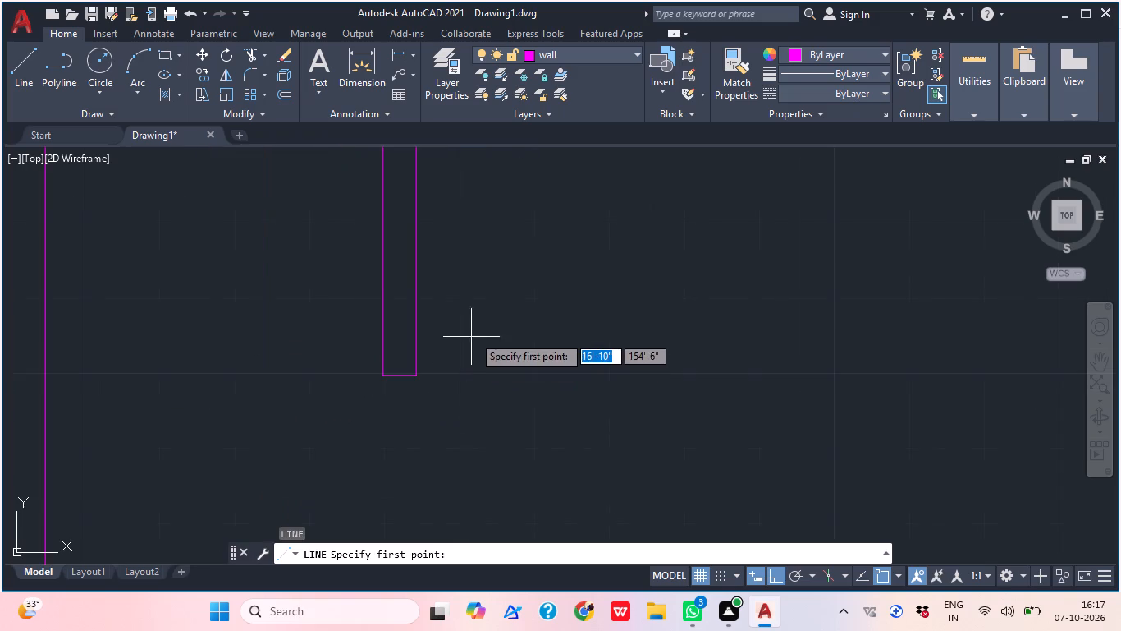
pyautogui.moveTo(469, 332); pyautogui.dragTo(391, 455, button='middle')
pyautogui.scroll(-2, 414, 401)
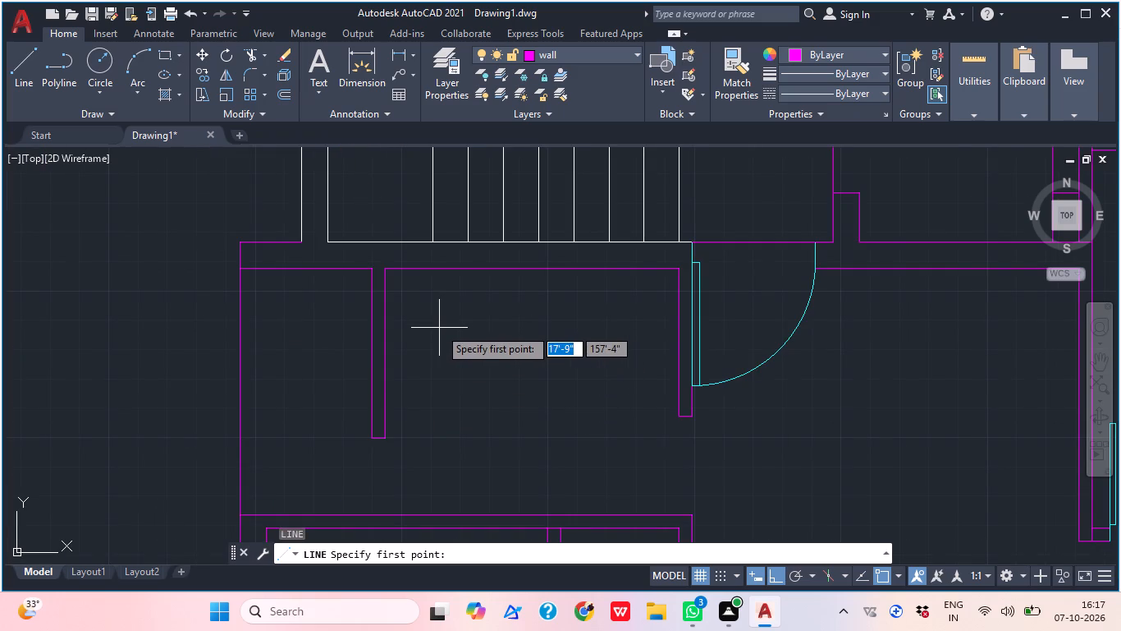
pyautogui.click(455, 324)
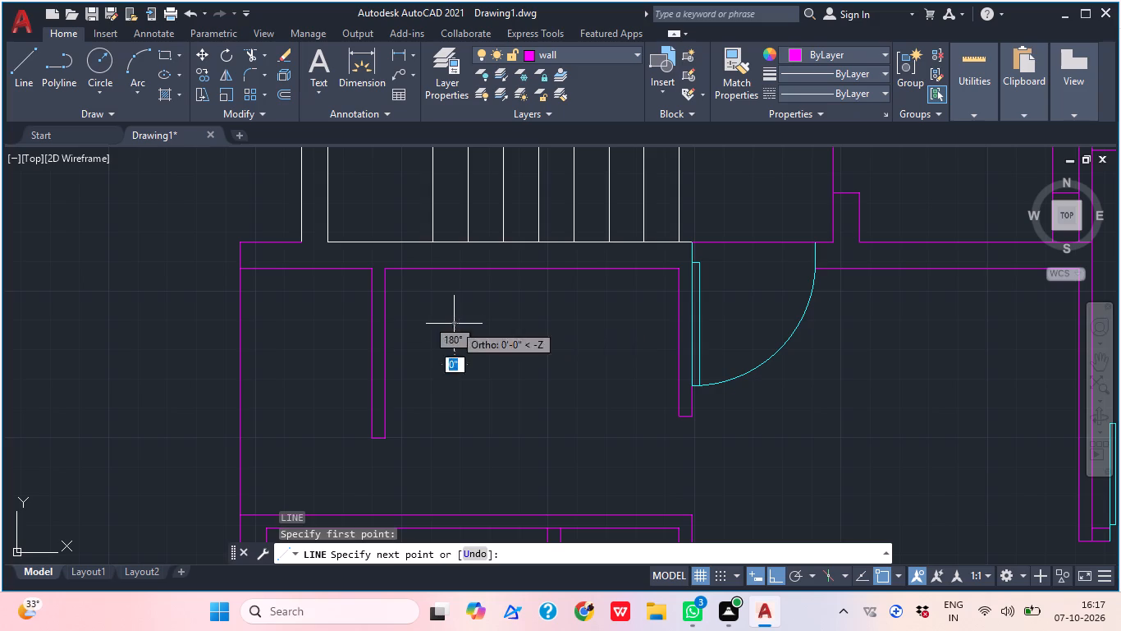
pyautogui.click(635, 329)
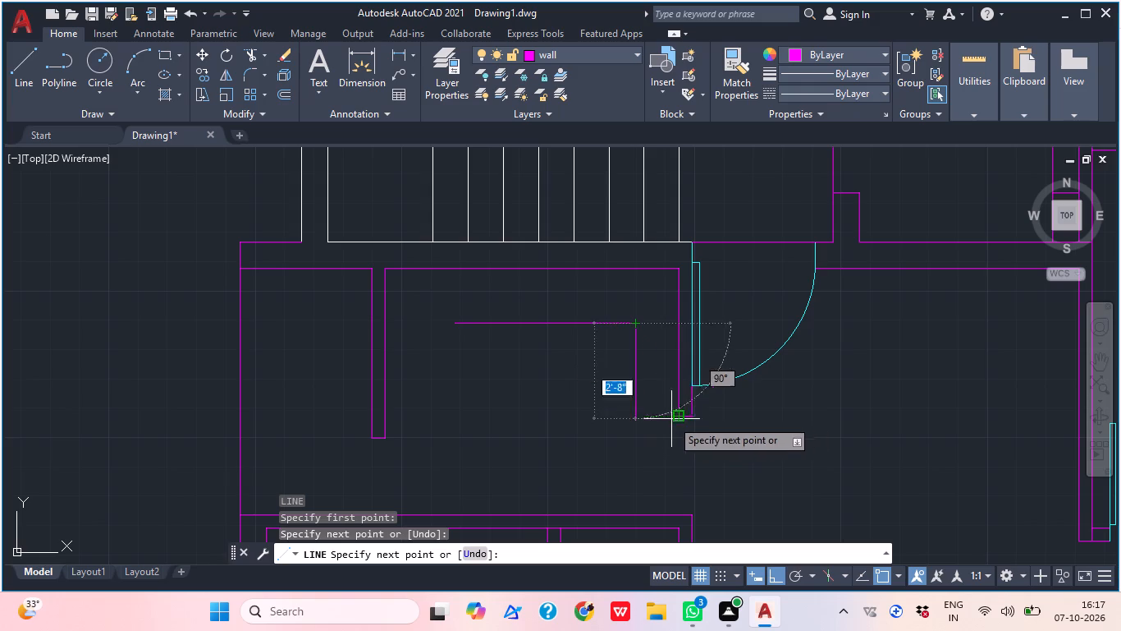
pyautogui.click(633, 416)
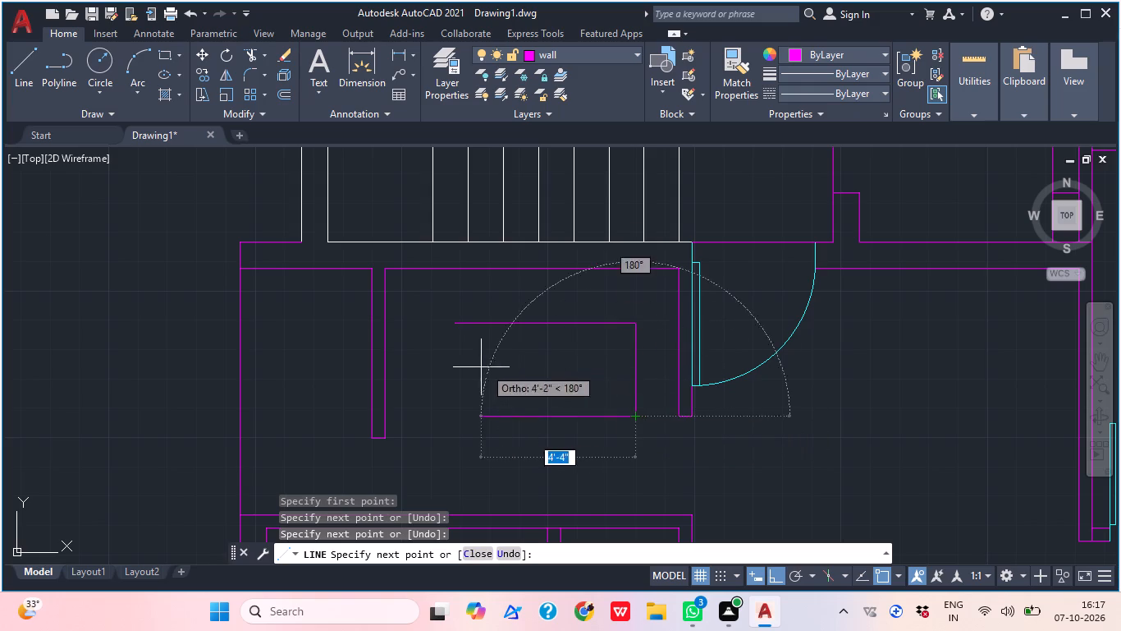
pyautogui.press('Escape')
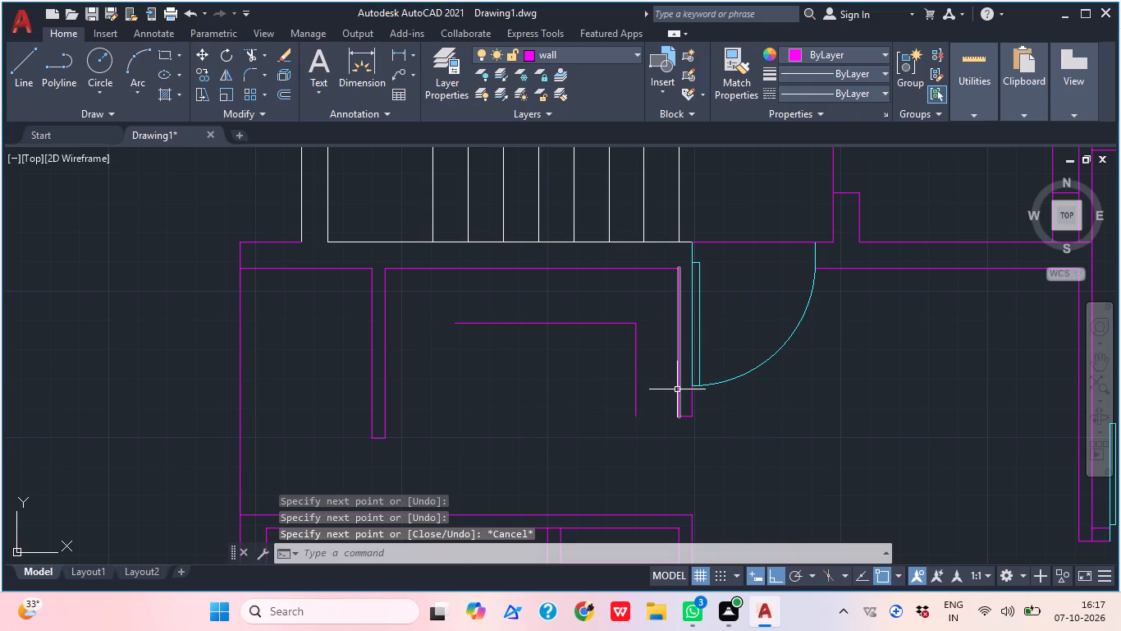
# Draw the left leg from the inner line's left end down about 3'-3", level with the partition's end.
pyautogui.press('l')
pyautogui.press('space')
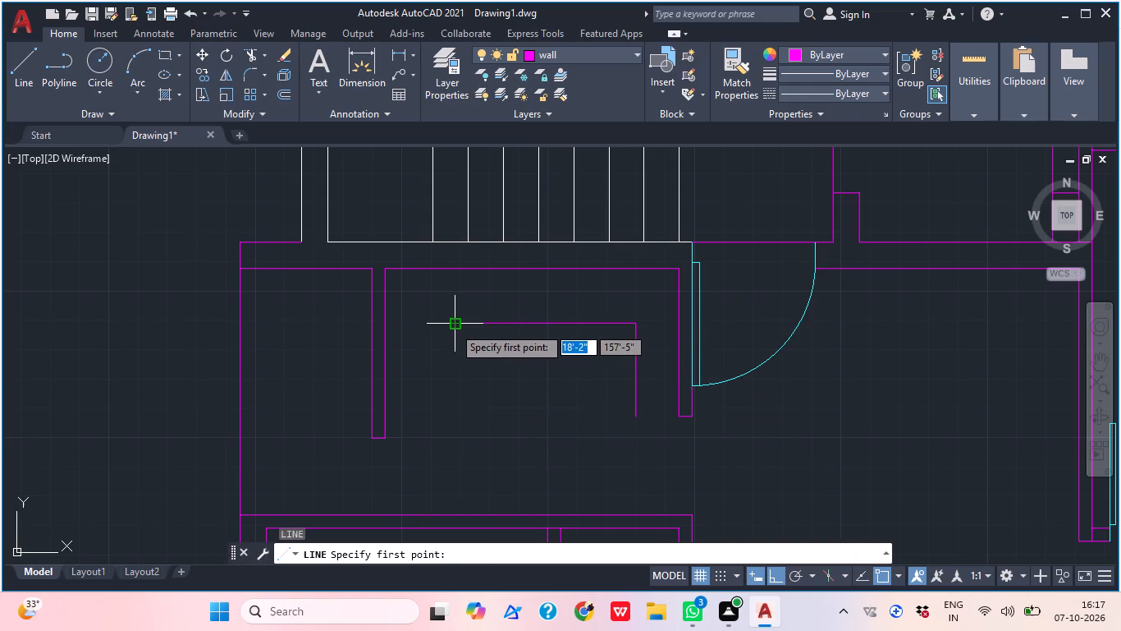
pyautogui.click(453, 326)
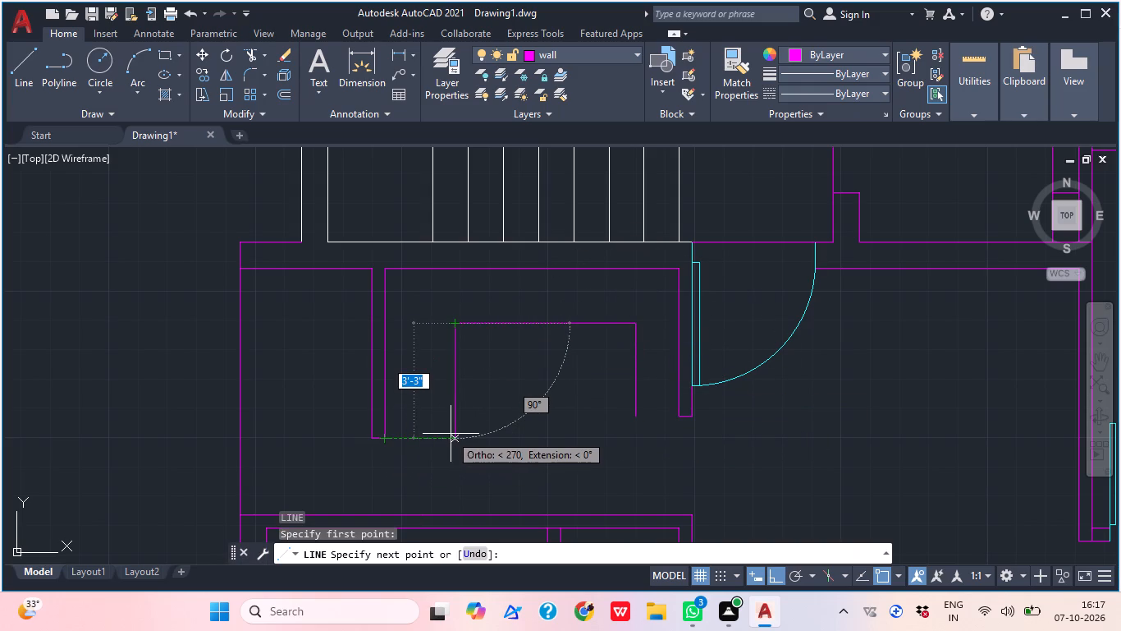
pyautogui.click(453, 439)
pyautogui.press('Escape')
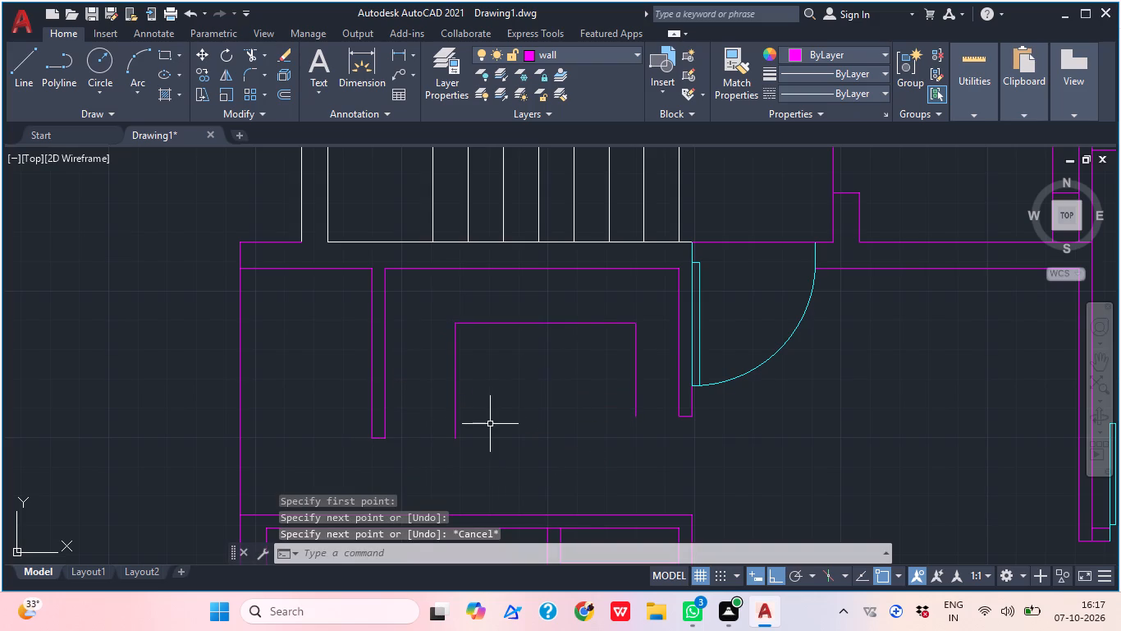
# Extend the partition's end line to the left leg, the right leg to the top wall, and the right wall's end line both ways.
pyautogui.press('e')
pyautogui.press('x')
pyautogui.press('space')
pyautogui.click(379, 440)
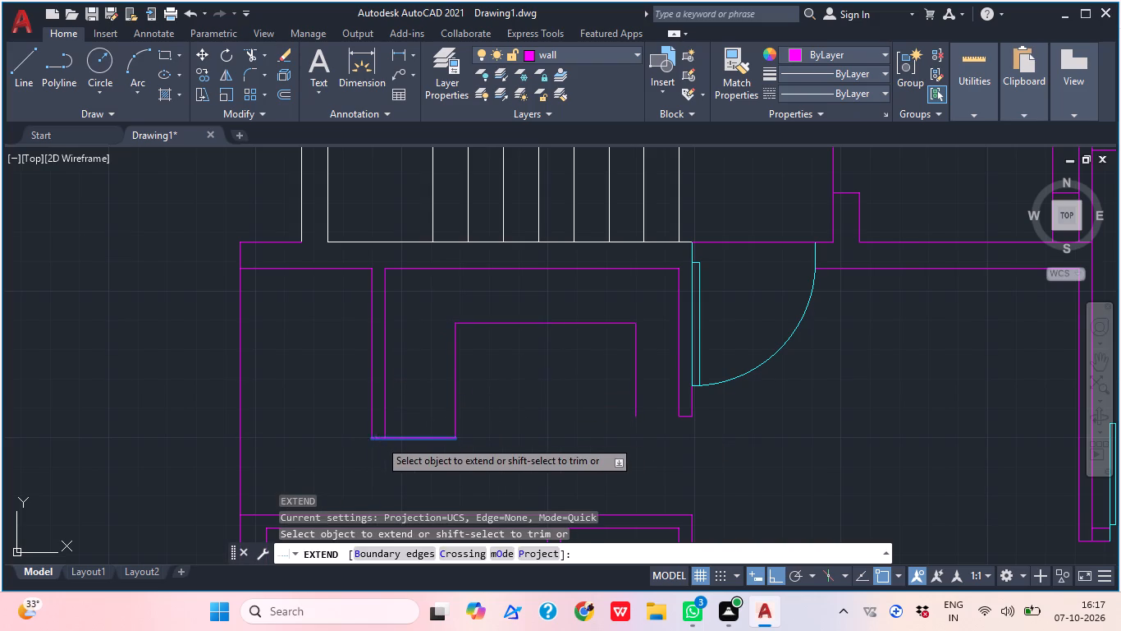
pyautogui.click(686, 416)
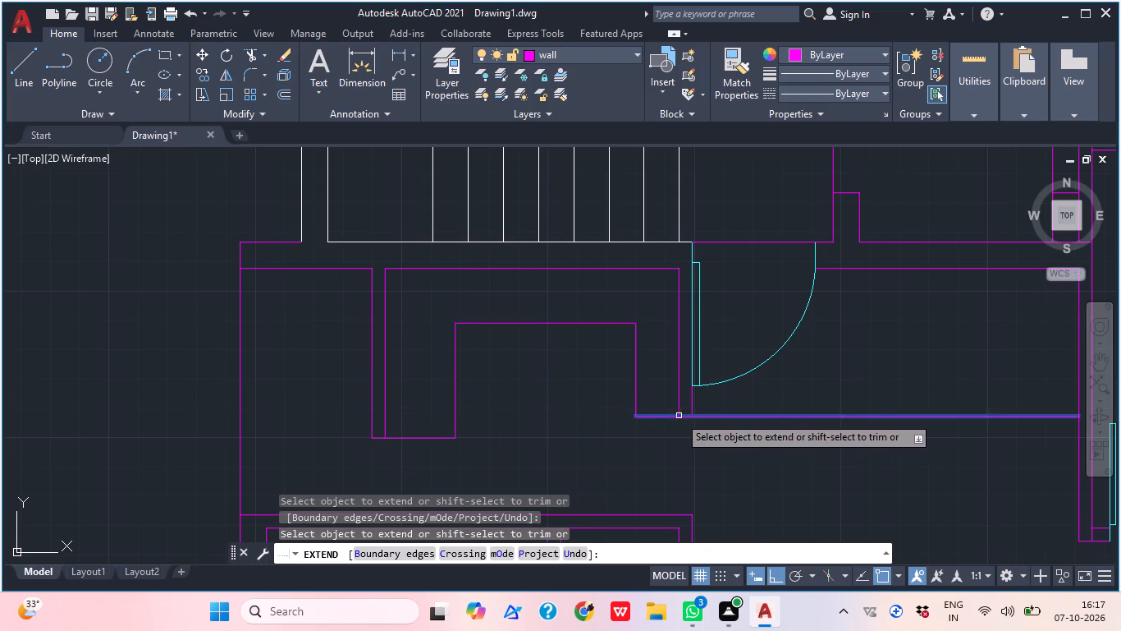
pyautogui.click(636, 352)
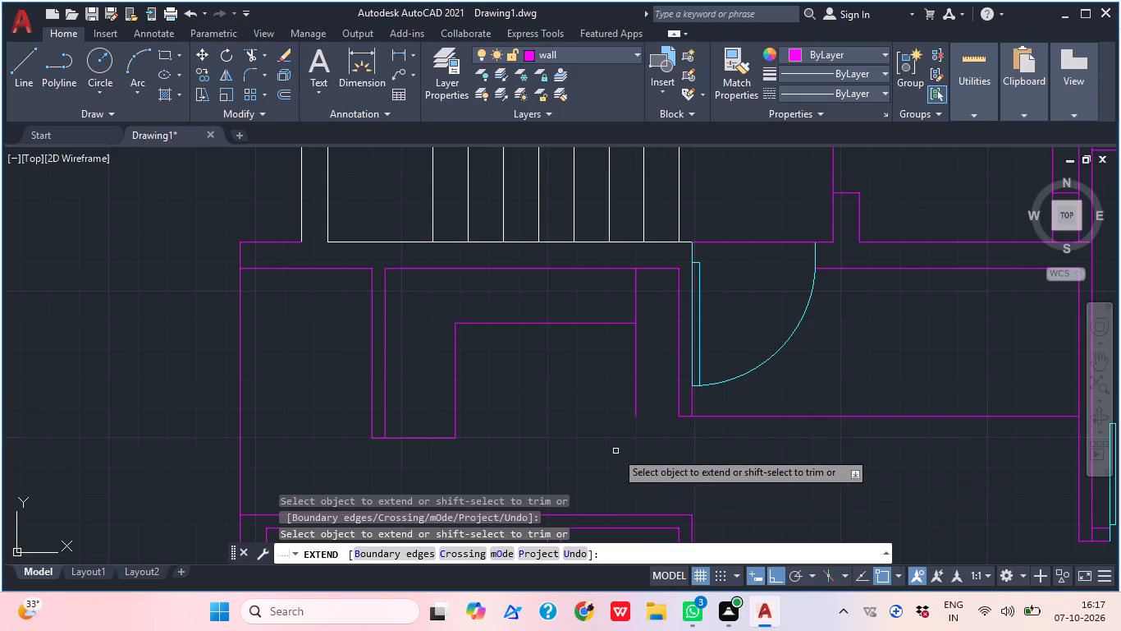
pyautogui.scroll(2, 674, 435)
pyautogui.scroll(-1, 674, 435)
pyautogui.click(686, 407)
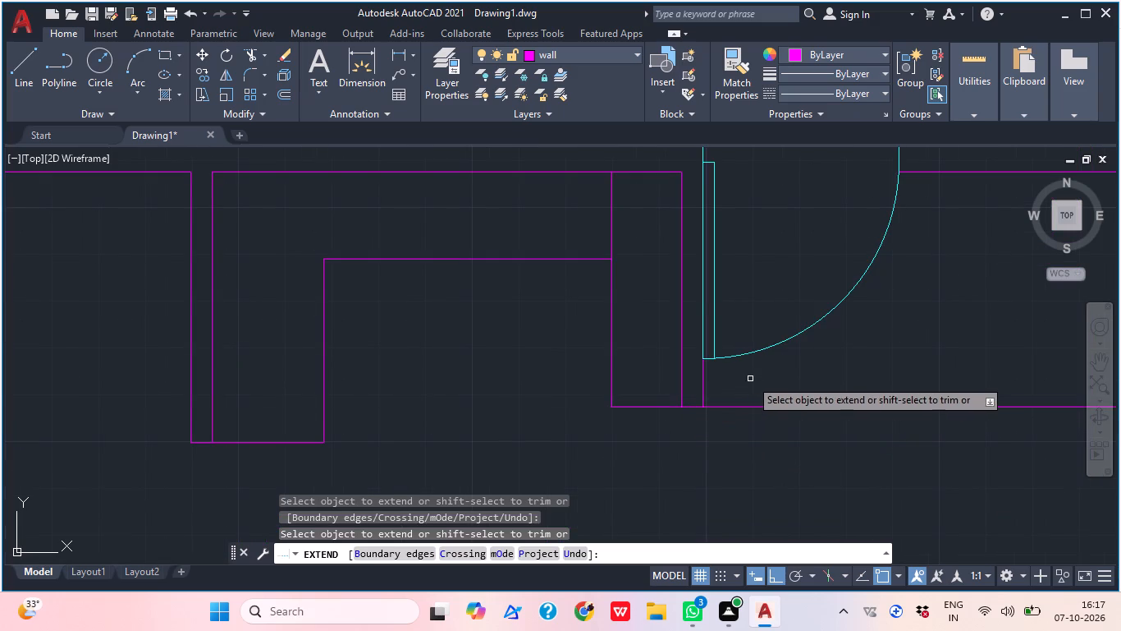
pyautogui.press('Escape')
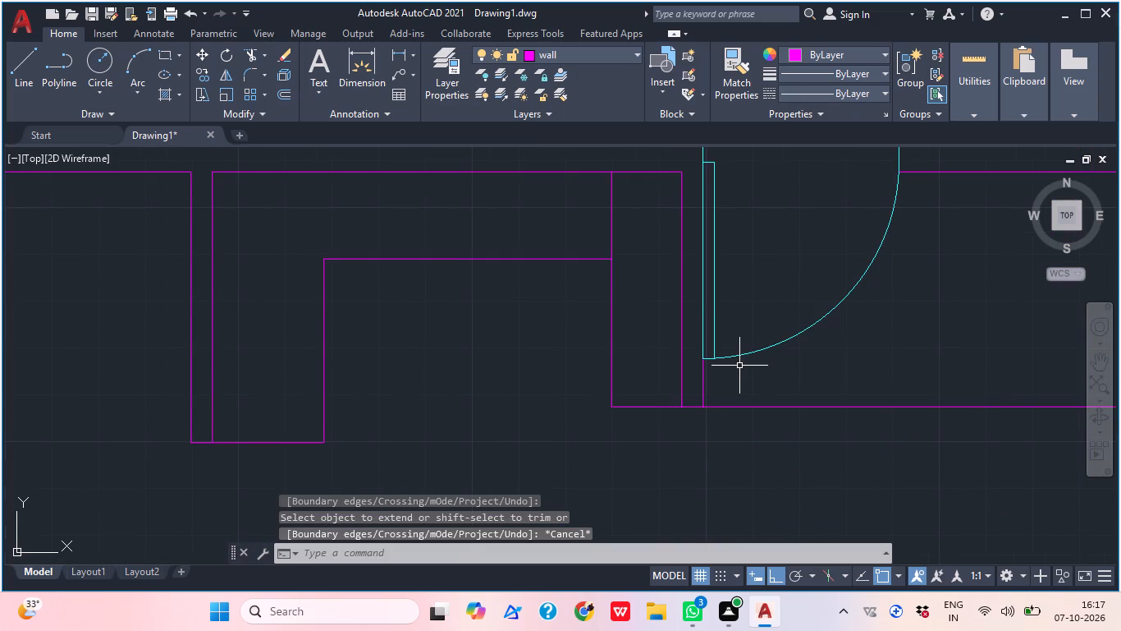
# Trim the excess of the right wall's end line running across the hall below the entrance door.
pyautogui.moveTo(761, 429); pyautogui.dragTo(625, 418, button='middle')
pyautogui.scroll(-6, 657, 400)
pyautogui.moveTo(712, 427); pyautogui.dragTo(686, 439, button='middle')
pyautogui.write('tr')
pyautogui.press('space')
pyautogui.click(675, 434)
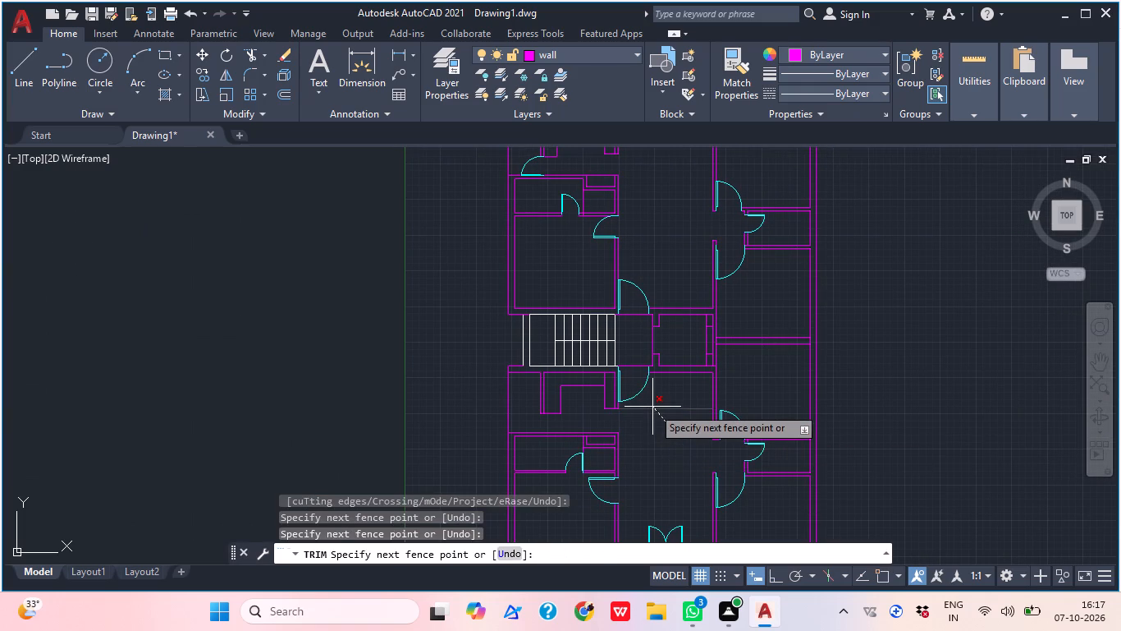
pyautogui.click(652, 407)
pyautogui.press('Escape')
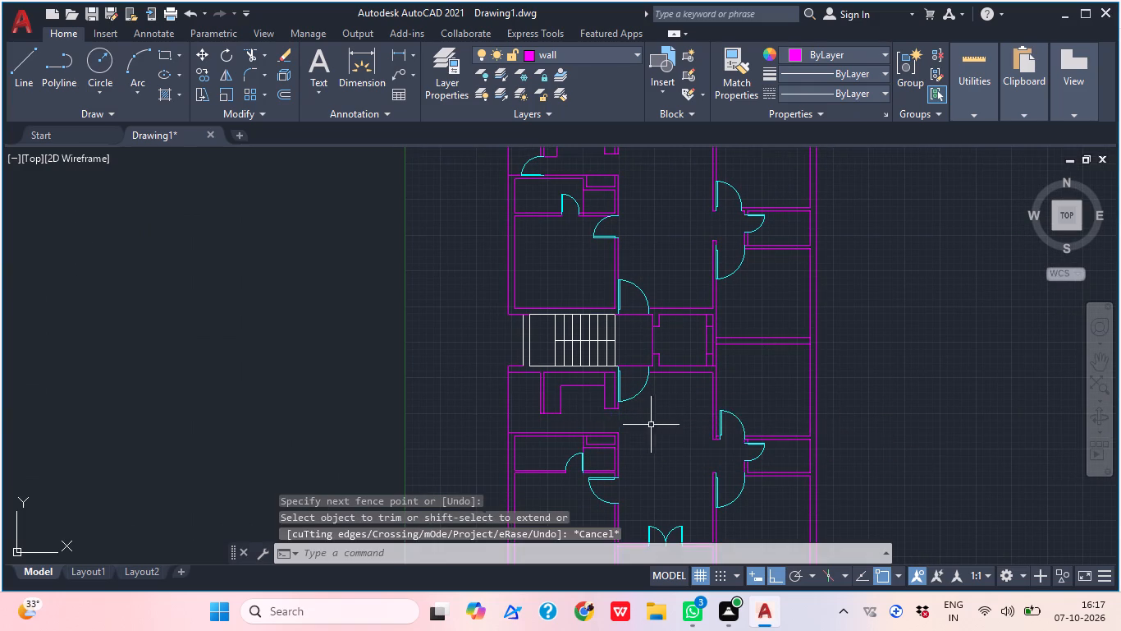
# Erase the horizontal inner line and its left leg in the upper unit's upper-left room.
pyautogui.scroll(2, 593, 393)
pyautogui.scroll(-1, 604, 380)
pyautogui.moveTo(604, 385); pyautogui.dragTo(588, 460, button='middle')
pyautogui.scroll(-3, 615, 395)
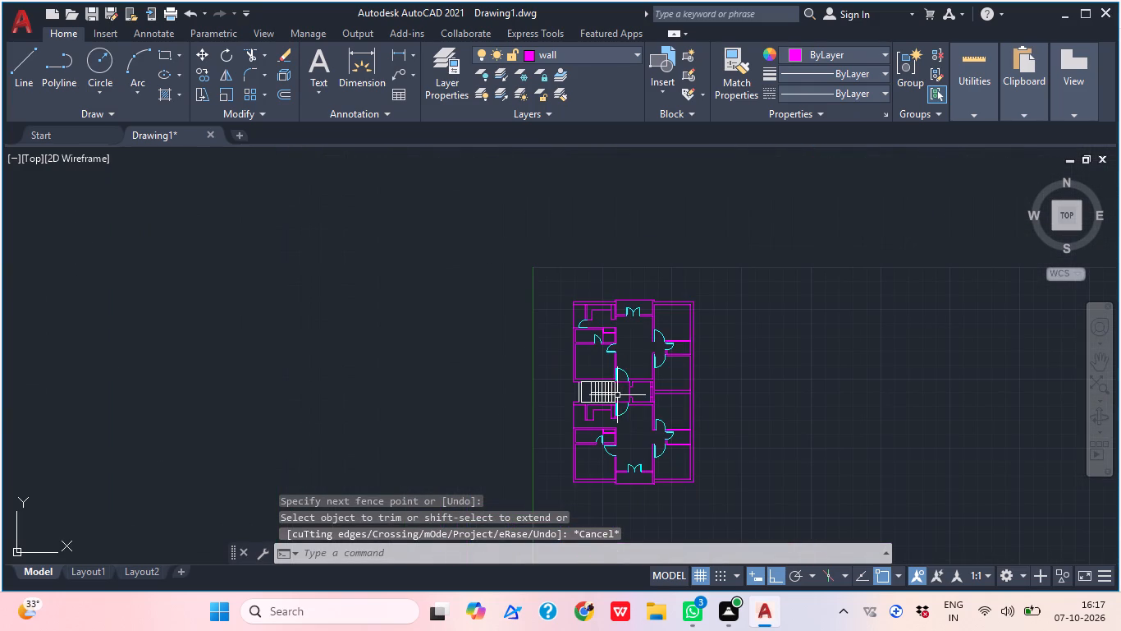
pyautogui.scroll(-1, 601, 341)
pyautogui.scroll(2, 601, 339)
pyautogui.scroll(-1, 593, 301)
pyautogui.scroll(4, 593, 301)
pyautogui.scroll(-1, 614, 299)
pyautogui.scroll(3, 614, 299)
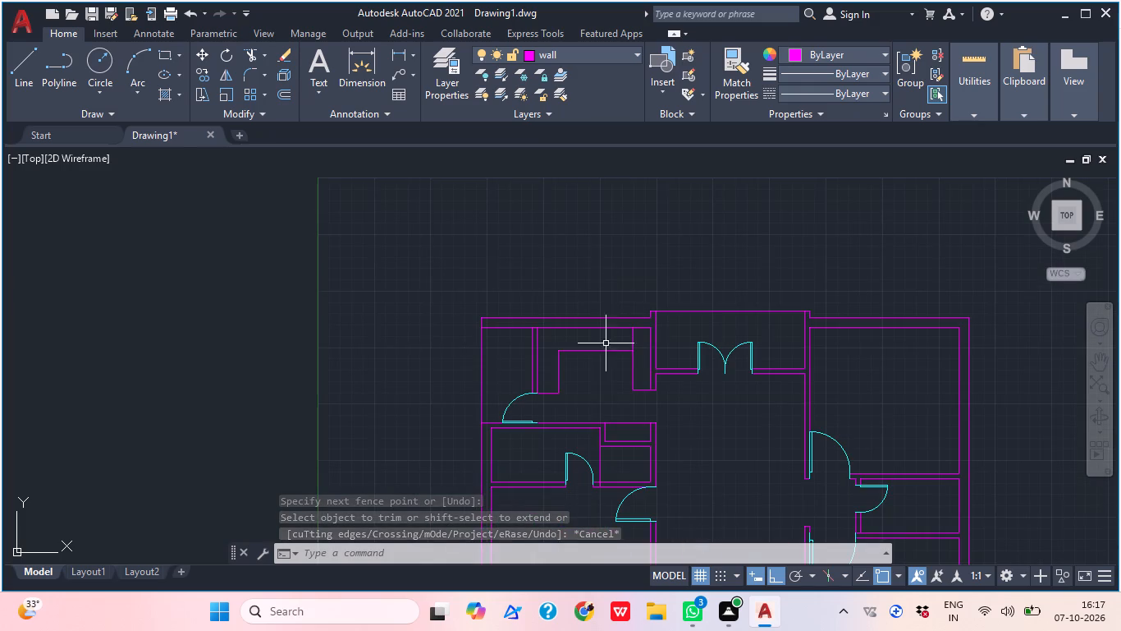
pyautogui.scroll(4, 604, 389)
pyautogui.click(610, 380)
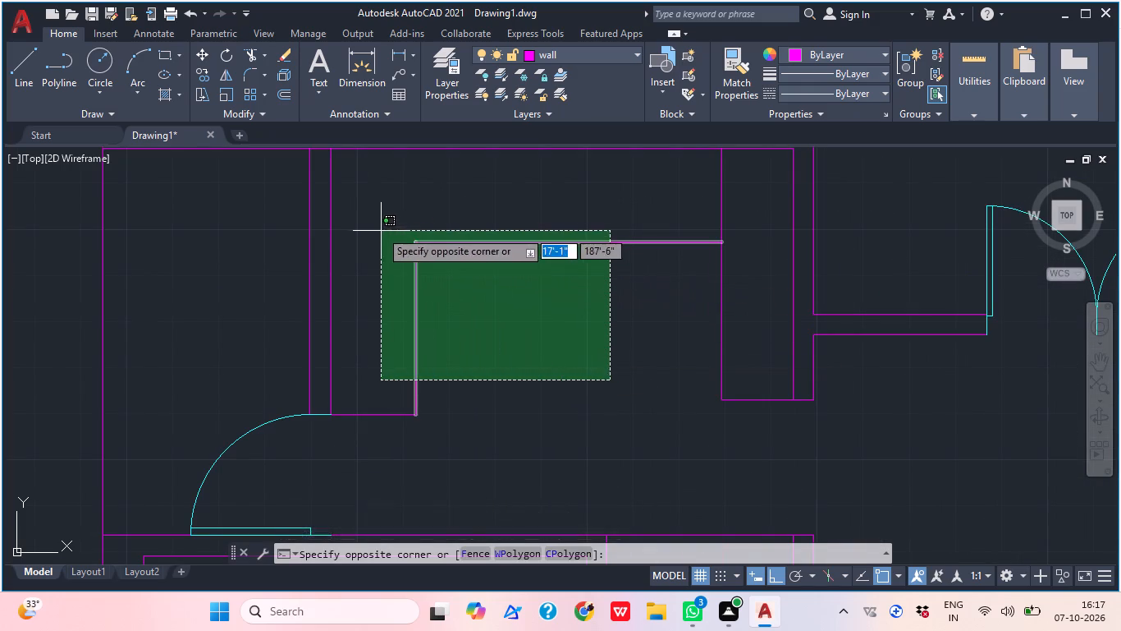
pyautogui.click(379, 230)
pyautogui.click(711, 292)
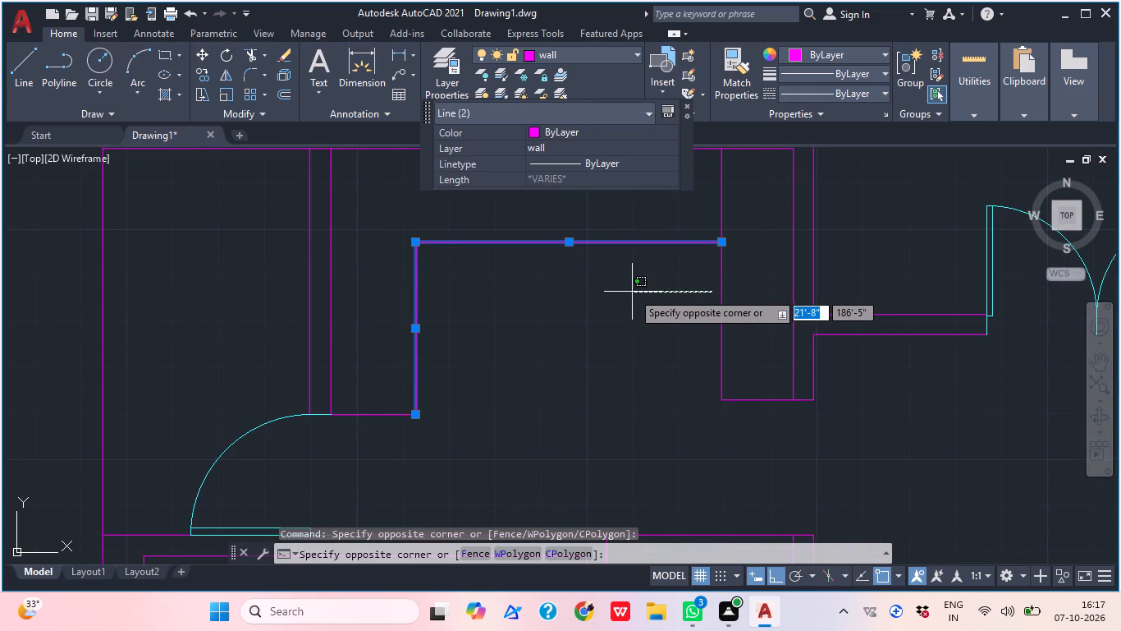
pyautogui.press('Delete')
pyautogui.press('Escape')
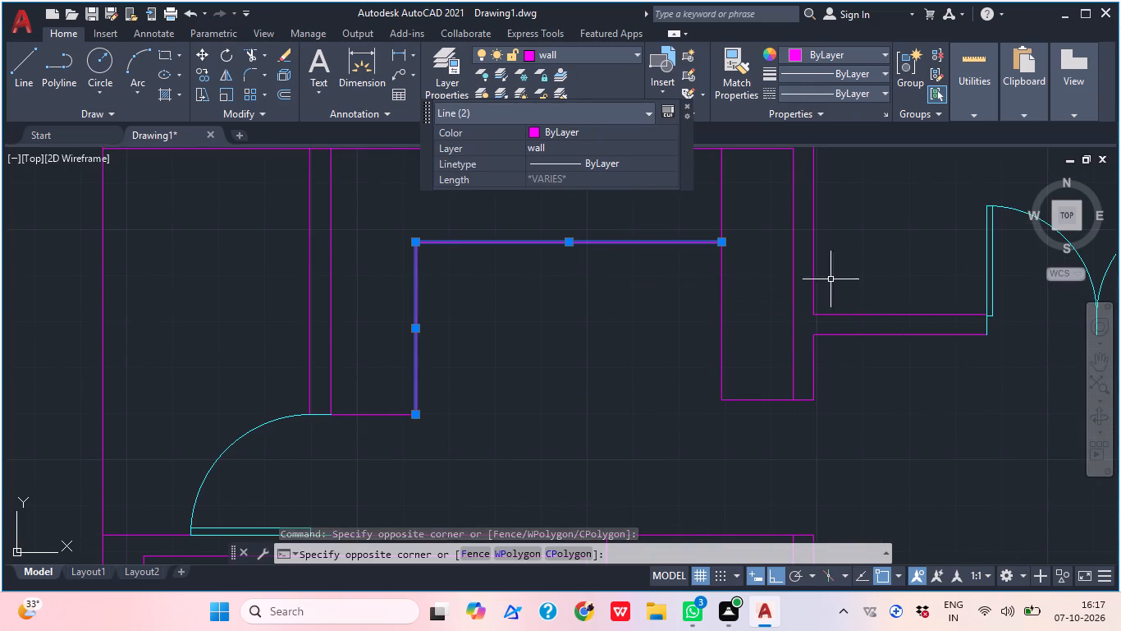
pyautogui.press('Delete')
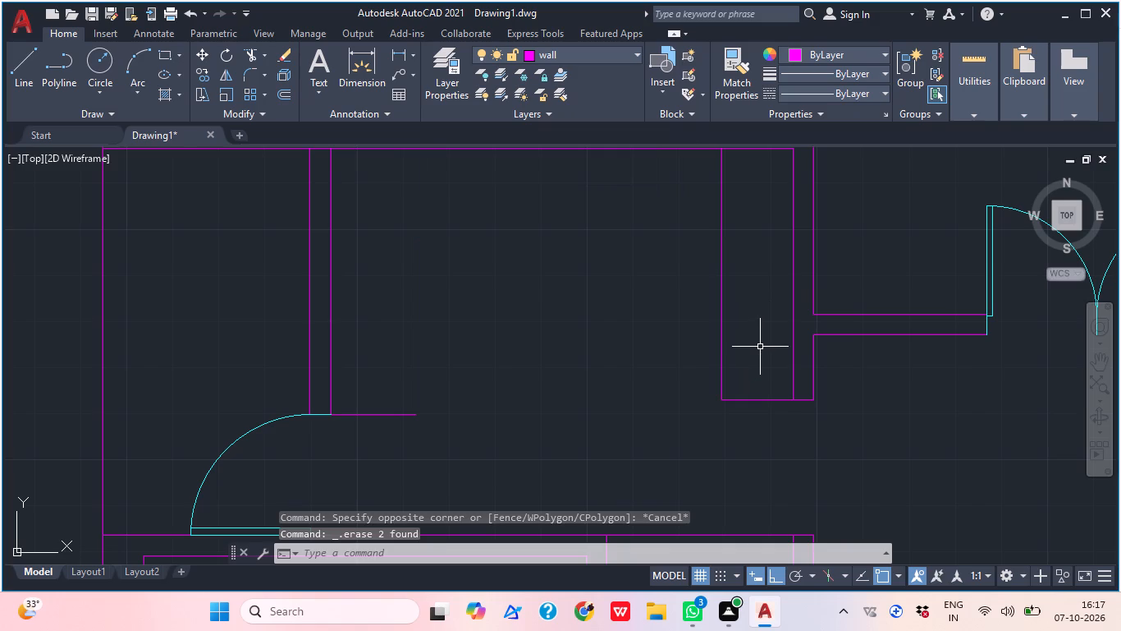
# Draw the upper-left room's left leg up from the partition end's level, with a horizontal inner line about 5'-5" long across the right leg.
pyautogui.press('l')
pyautogui.press('space')
pyautogui.scroll(-1, 587, 381)
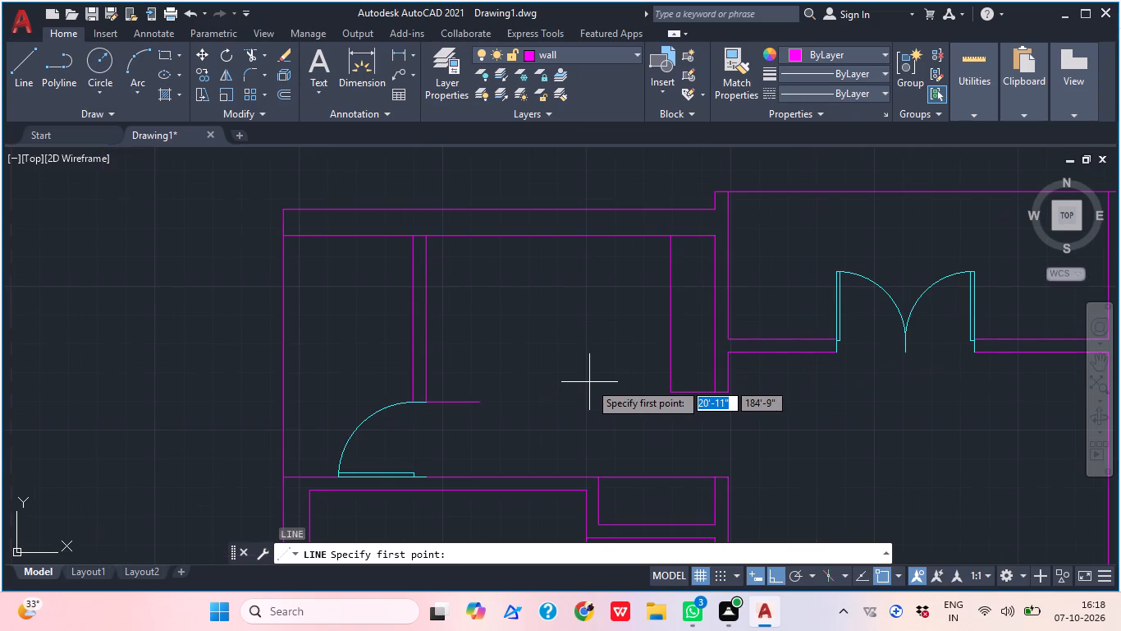
pyautogui.hotkey('ctrl', 'z')
pyautogui.scroll(1, 490, 404)
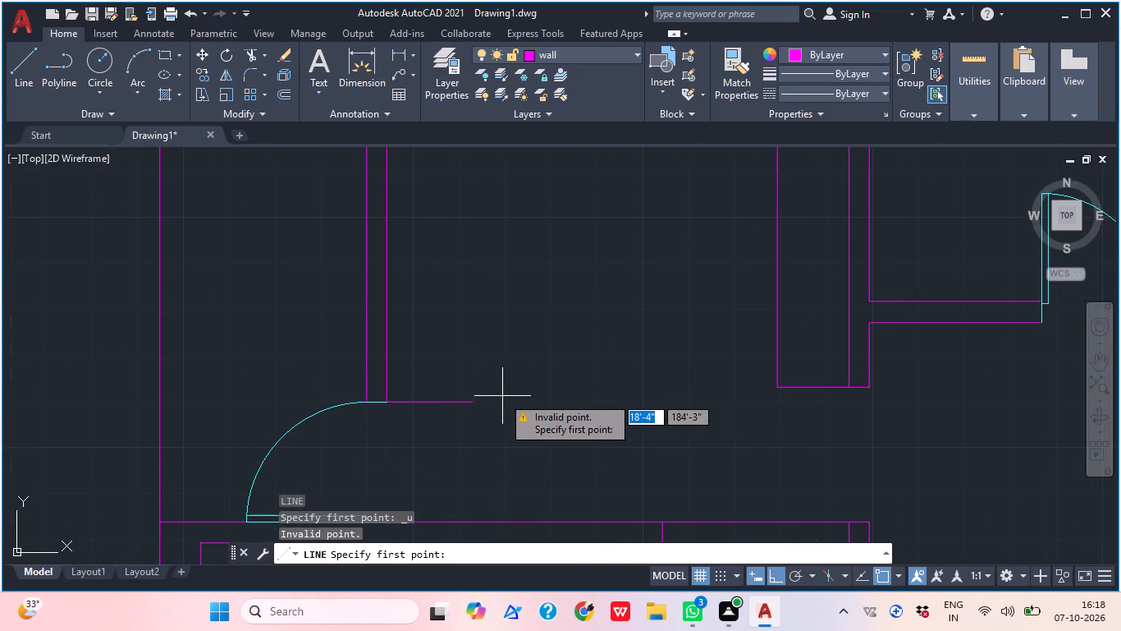
pyautogui.click(493, 403)
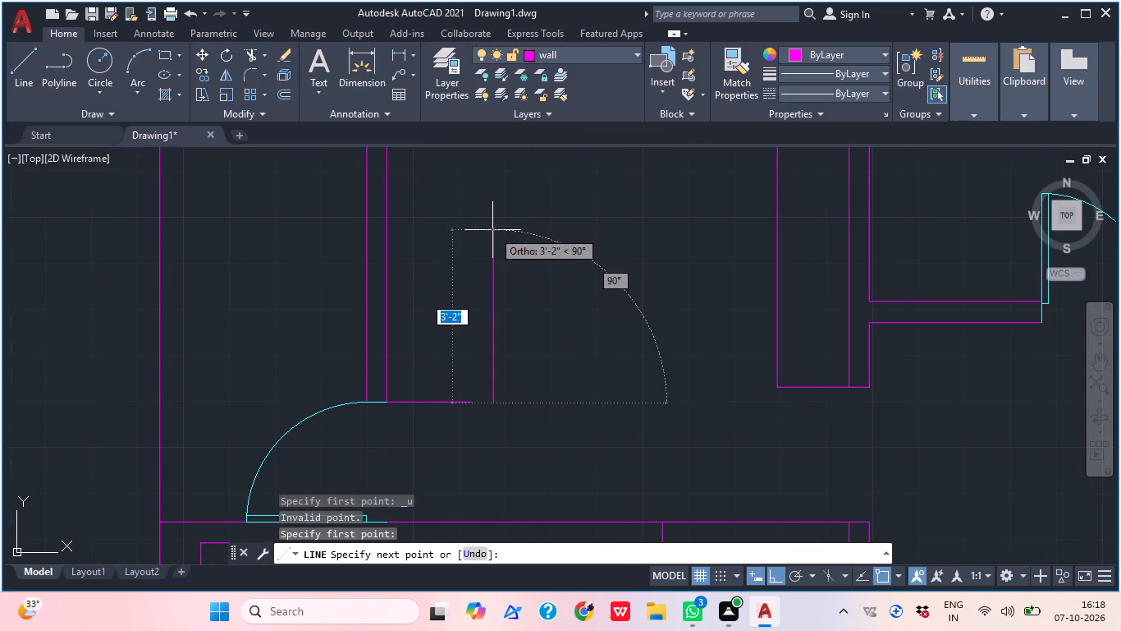
pyautogui.click(492, 241)
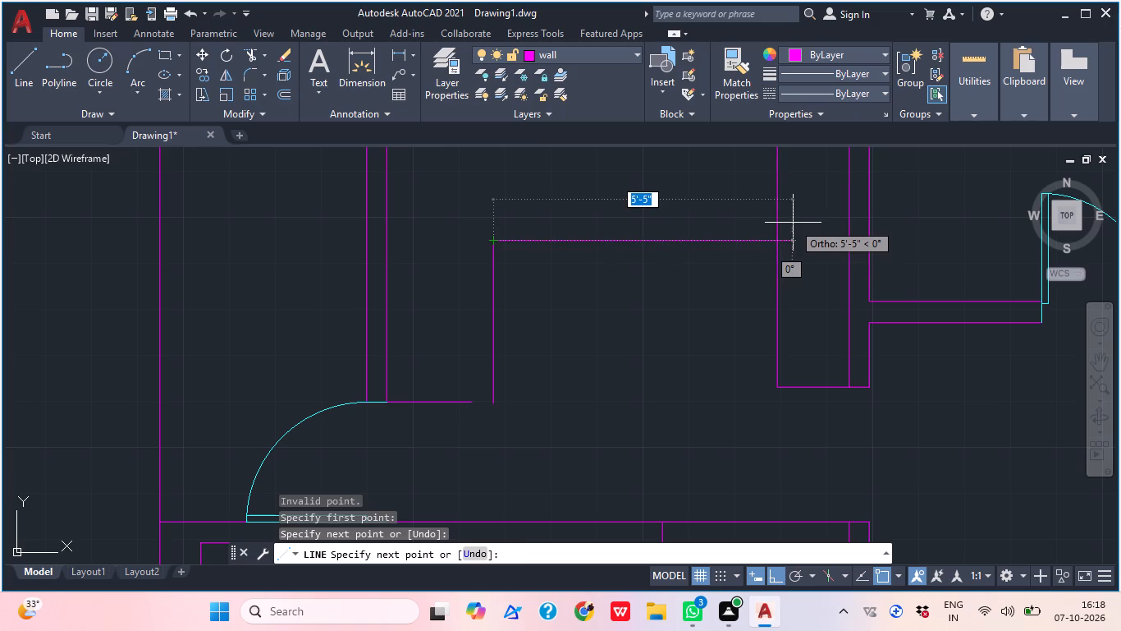
pyautogui.click(794, 223)
pyautogui.press('Escape')
# Trim the horizontal inner line's overshoot beyond the right leg in the upper unit's upper-left room.
pyautogui.press('t')
pyautogui.press('space')
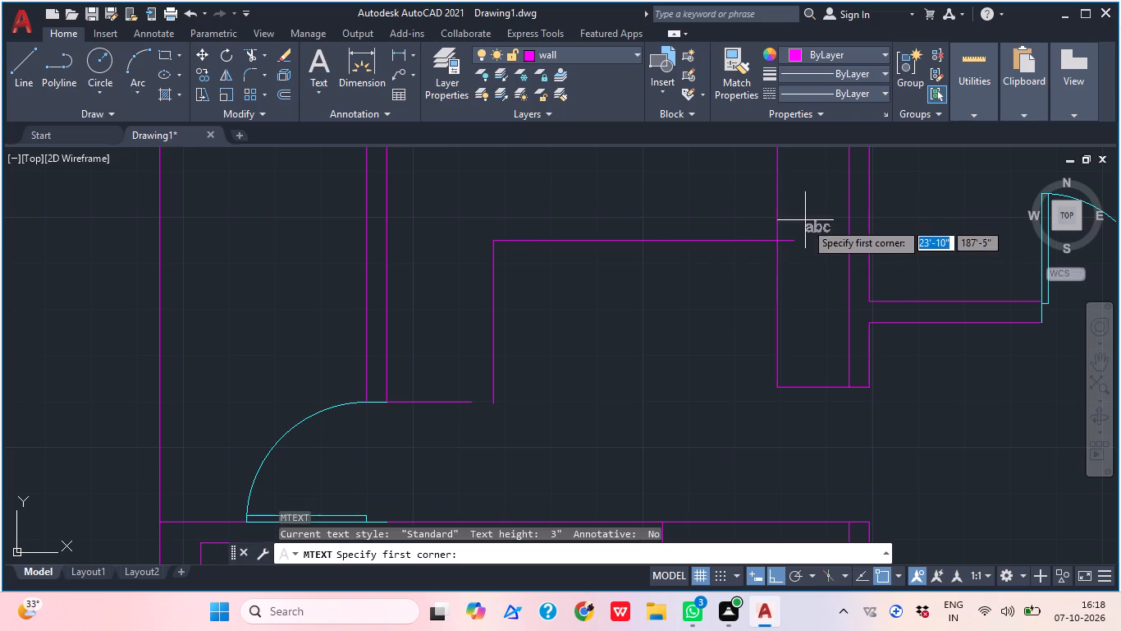
pyautogui.press('Escape')
pyautogui.press('t')
pyautogui.press('r')
pyautogui.press('space')
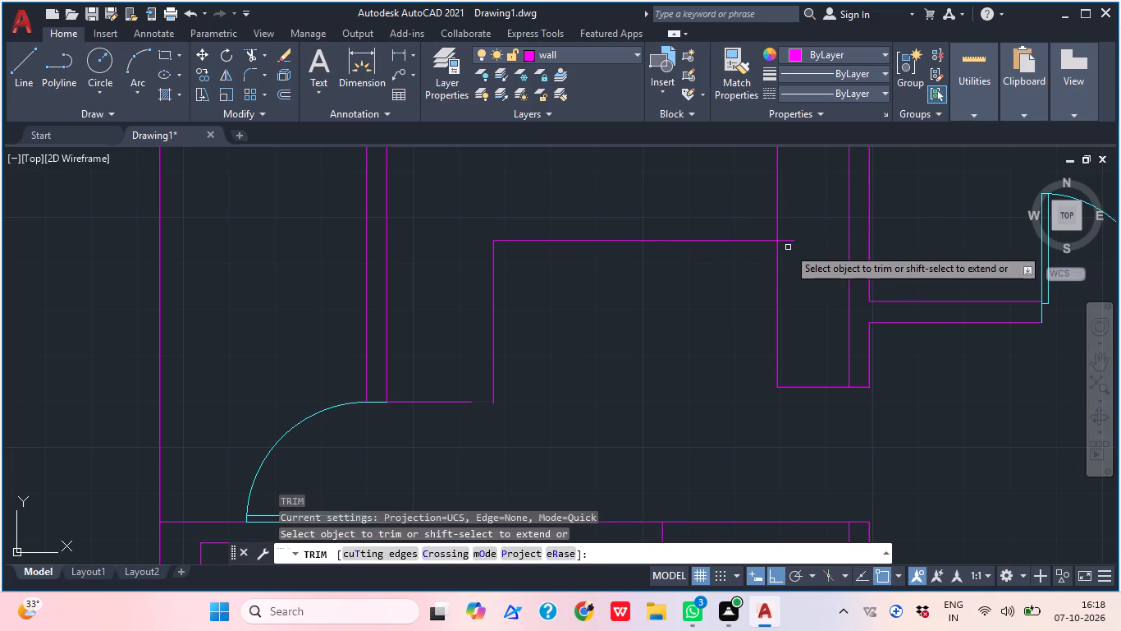
pyautogui.click(788, 245)
pyautogui.click(785, 230)
pyautogui.press('Escape')
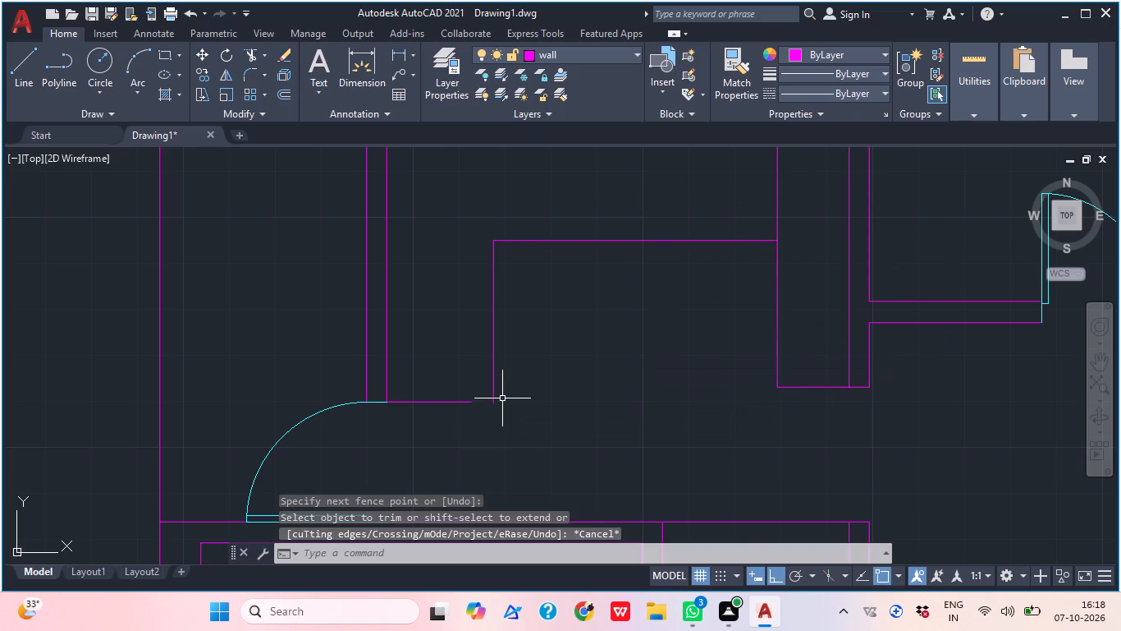
# Extend the partition's end line to the new left leg in the upper unit's upper-left room.
pyautogui.press('e')
pyautogui.press('x')
pyautogui.press('space')
pyautogui.click(464, 414)
pyautogui.click(446, 378)
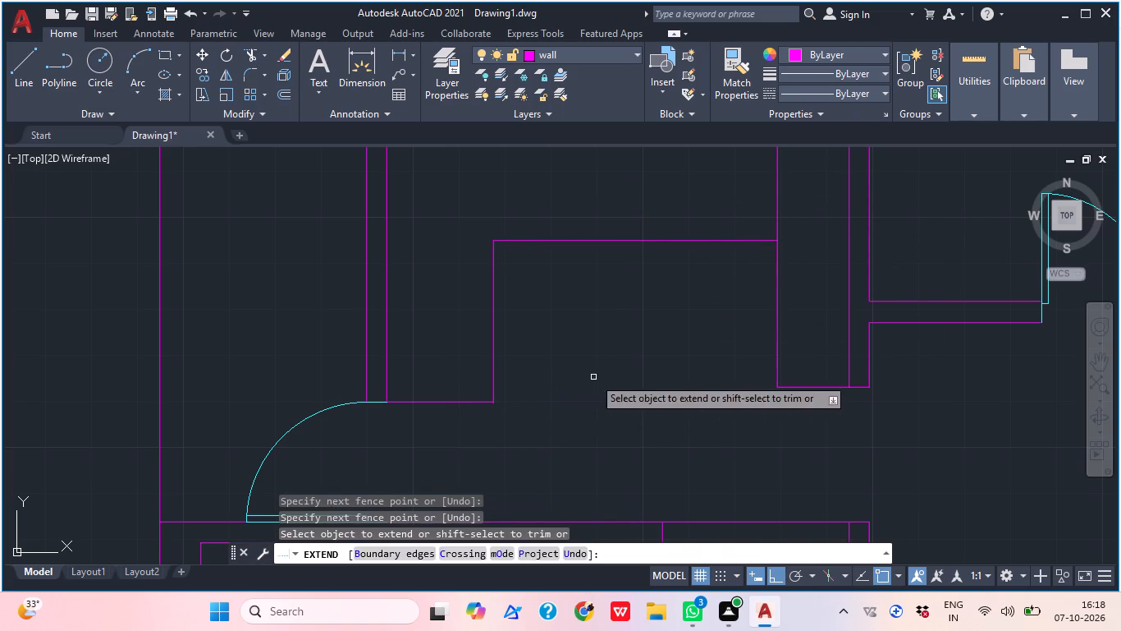
pyautogui.press('Escape')
# Review the overall floor plan, comparing the rooms of the upper and lower units and the staircase area.
pyautogui.scroll(-3, 592, 355)
pyautogui.moveTo(623, 364); pyautogui.dragTo(562, 389, button='middle')
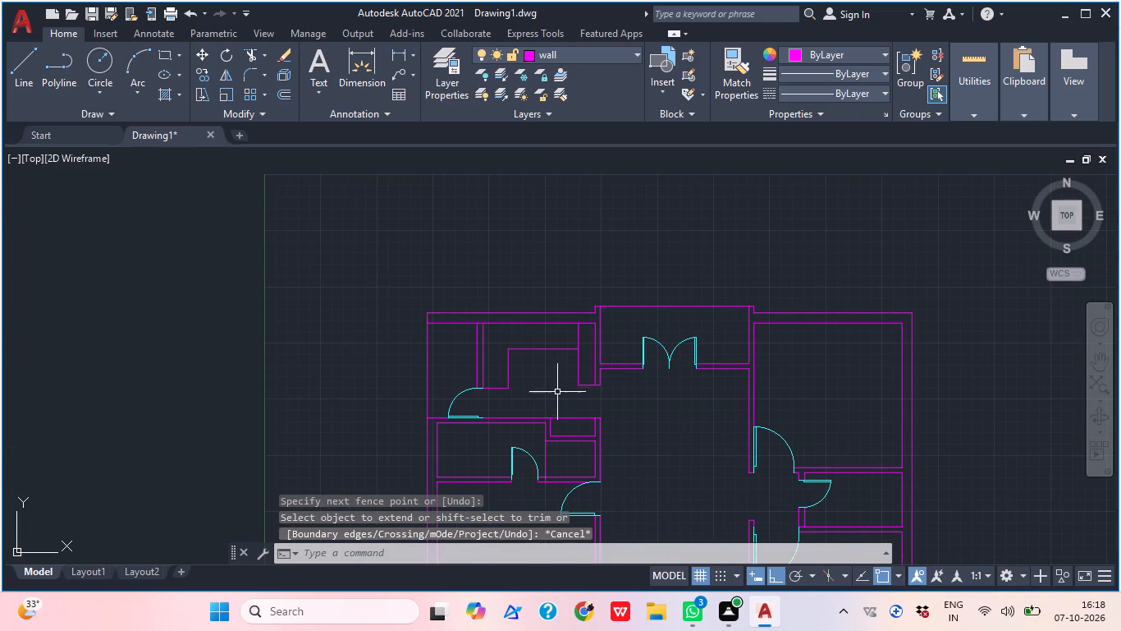
pyautogui.scroll(-2, 552, 368)
pyautogui.moveTo(574, 415); pyautogui.dragTo(567, 323, button='middle')
pyautogui.moveTo(571, 450); pyautogui.dragTo(545, 360, button='middle')
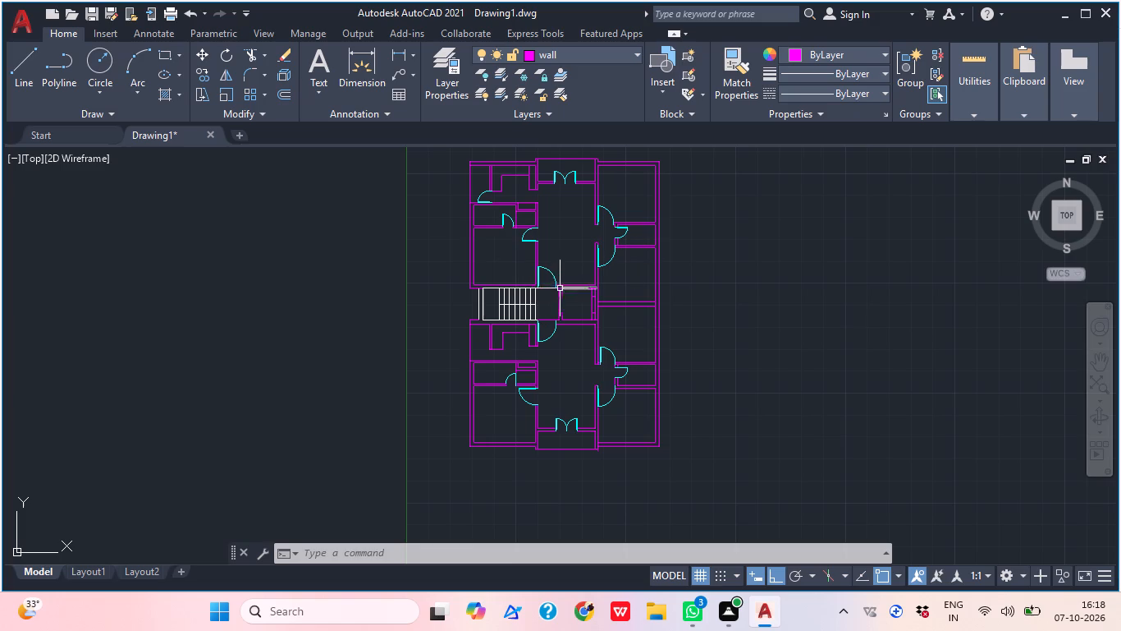
pyautogui.moveTo(555, 292); pyautogui.dragTo(523, 278, button='middle')
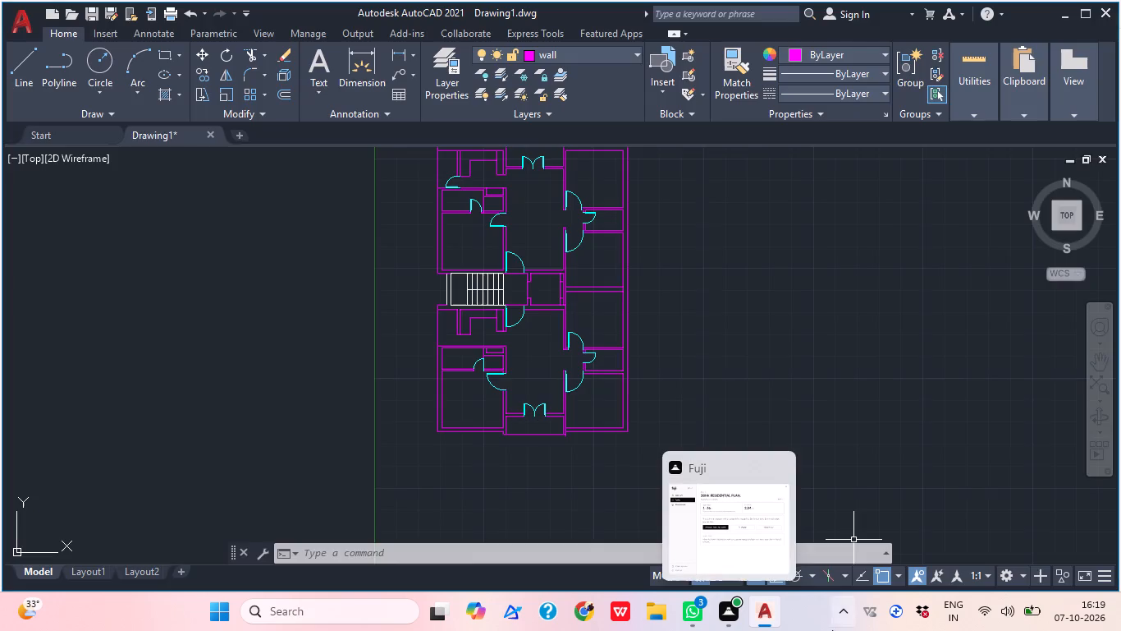
pyautogui.moveTo(505, 412); pyautogui.dragTo(507, 401, button='middle')
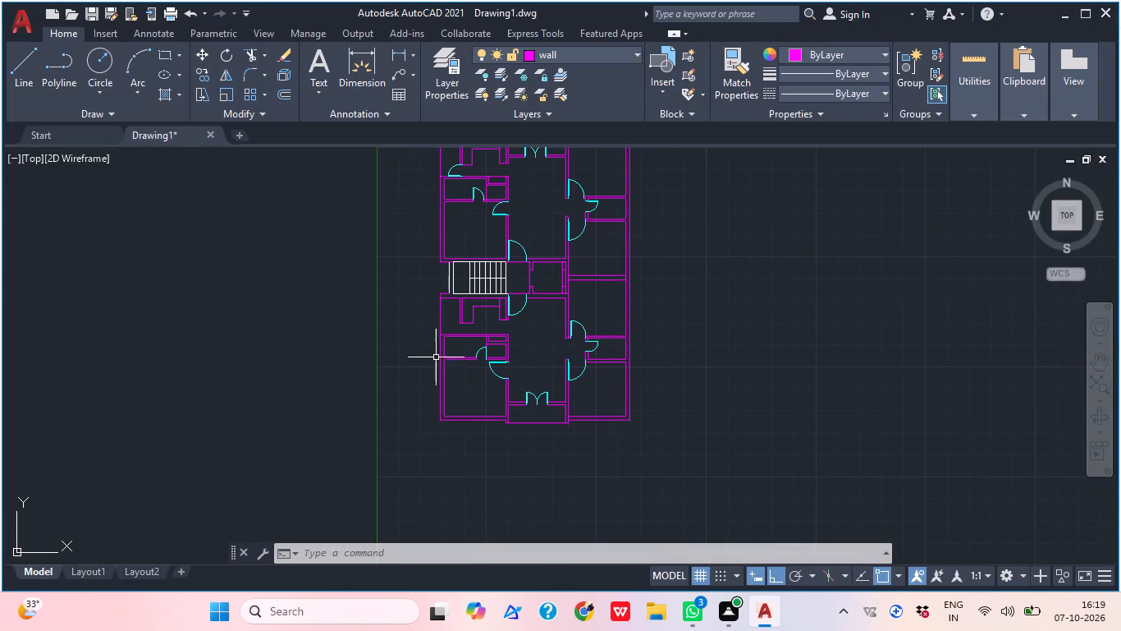
pyautogui.scroll(2, 462, 371)
pyautogui.moveTo(468, 375); pyautogui.dragTo(446, 398, button='middle')
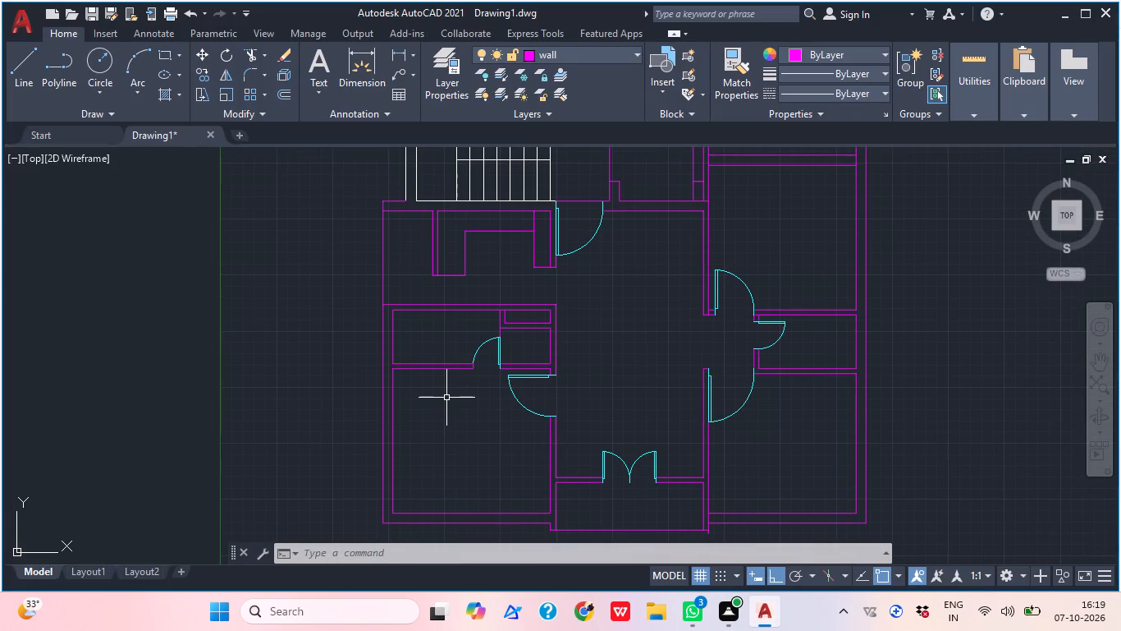
pyautogui.moveTo(506, 385); pyautogui.dragTo(474, 423, button='middle')
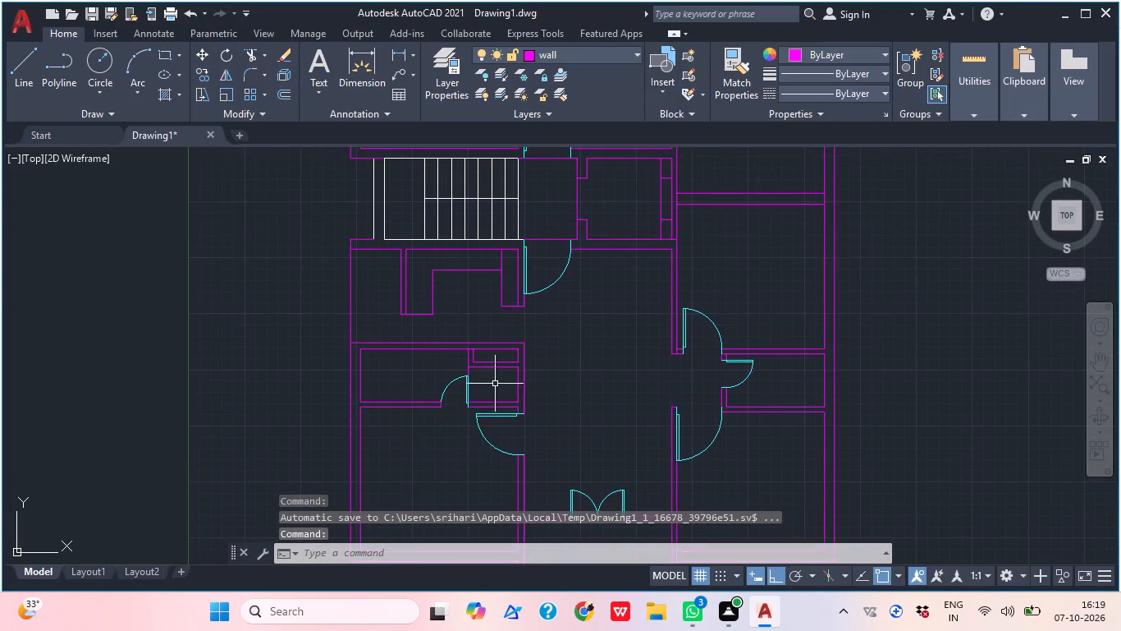
pyautogui.scroll(-1, 496, 382)
pyautogui.moveTo(507, 396); pyautogui.dragTo(510, 435, button='middle')
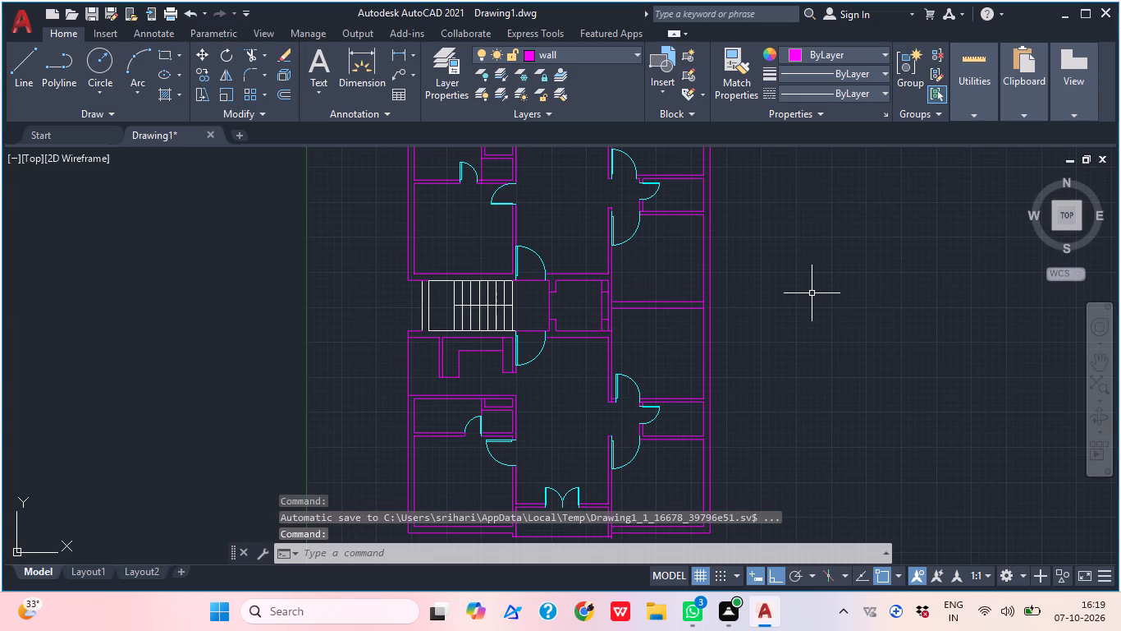
# Make the furniture layer current.
pyautogui.click(615, 53)
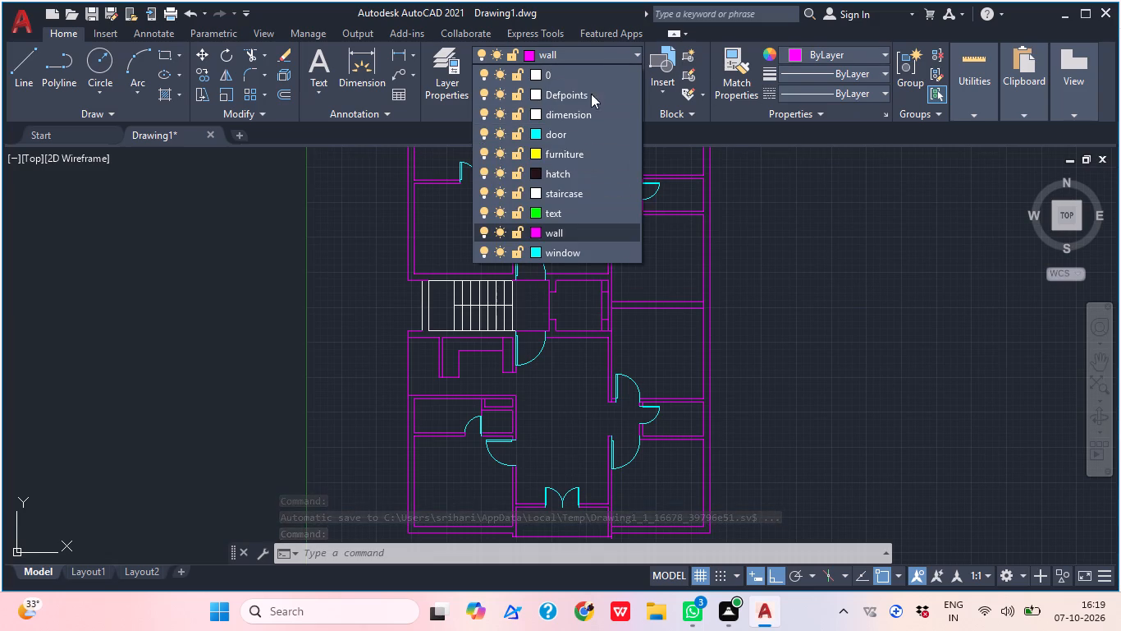
pyautogui.click(565, 156)
# Insert the Bed - Queen block and the chair block in the empty area just outside the lower unit's right wall.
pyautogui.moveTo(757, 304); pyautogui.dragTo(689, 311, button='middle')
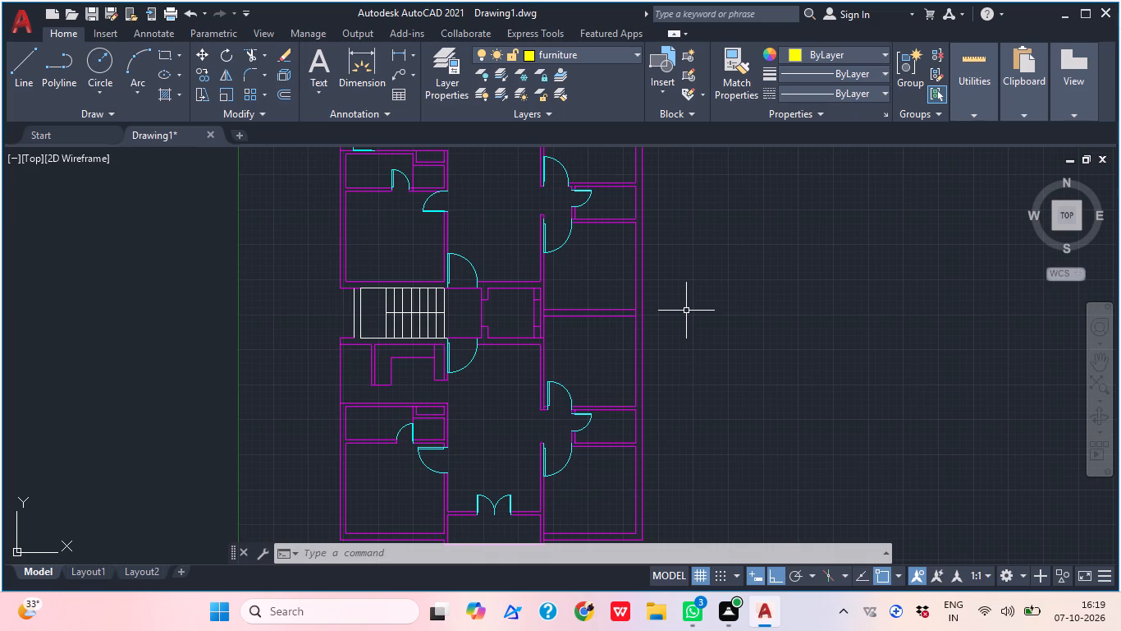
pyautogui.write('i')
pyautogui.press('space')
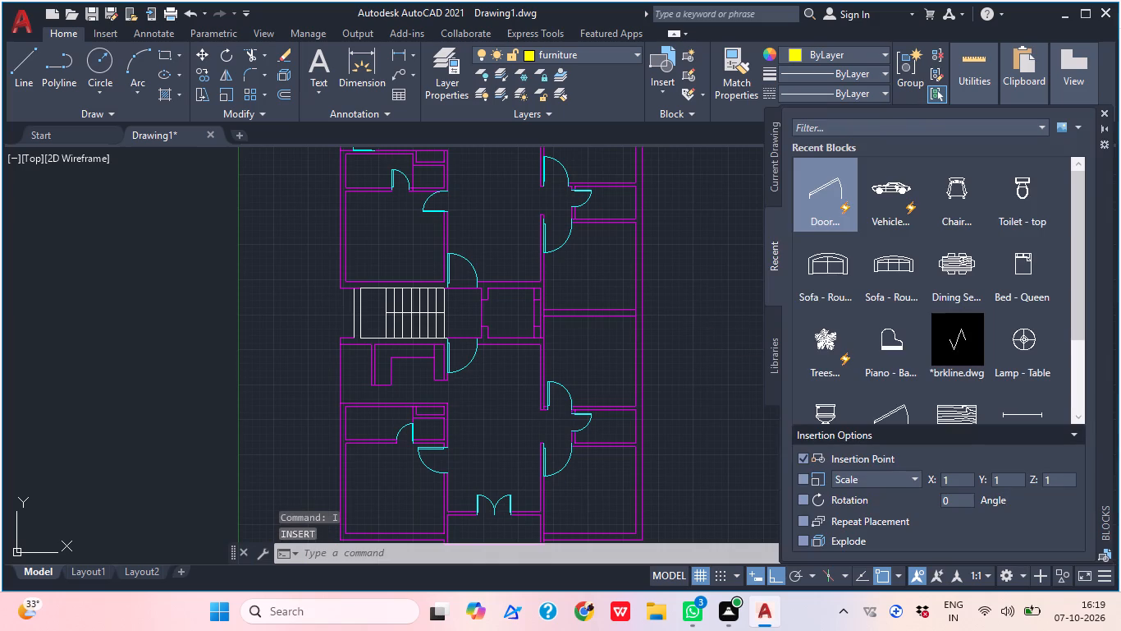
pyautogui.moveTo(1024, 268); pyautogui.dragTo(861, 297)
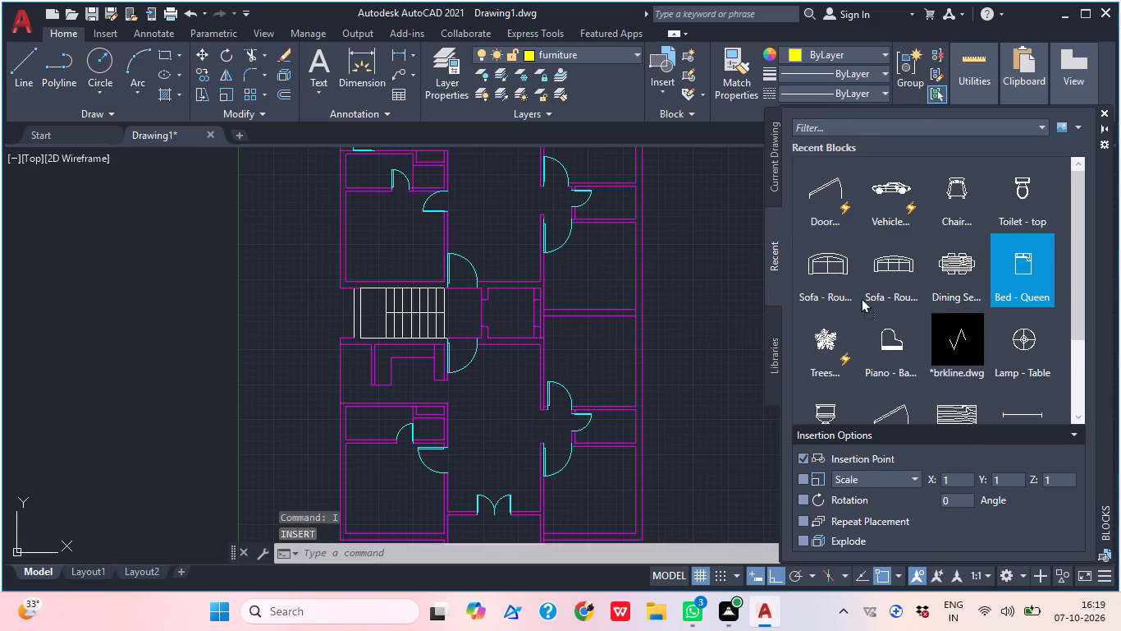
pyautogui.moveTo(861, 297); pyautogui.dragTo(709, 363)
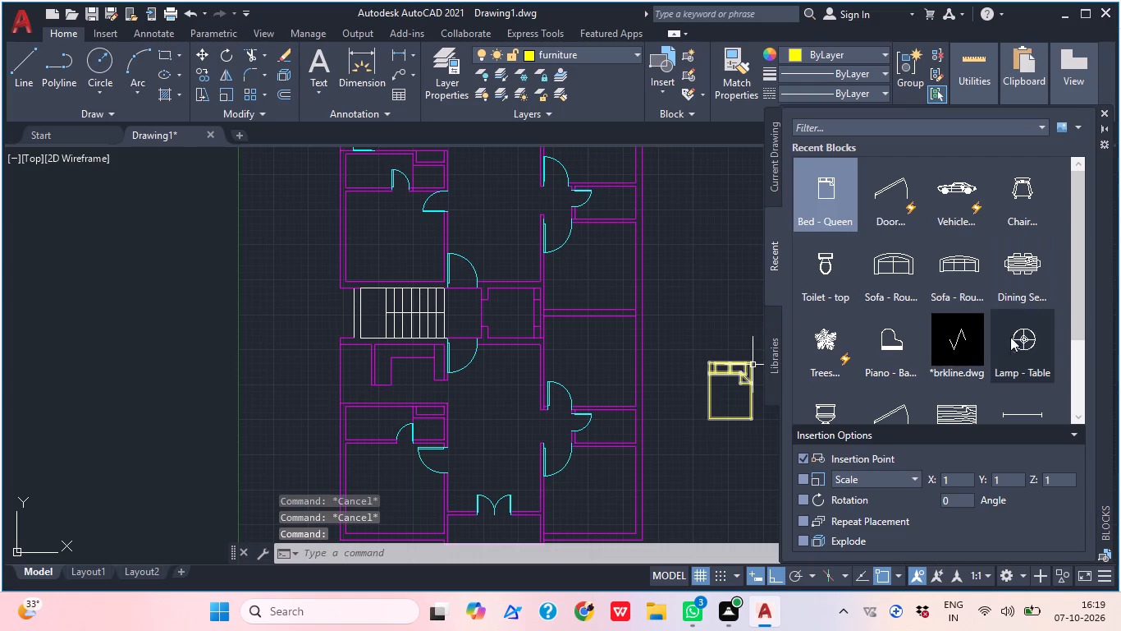
pyautogui.moveTo(1017, 203); pyautogui.dragTo(683, 477)
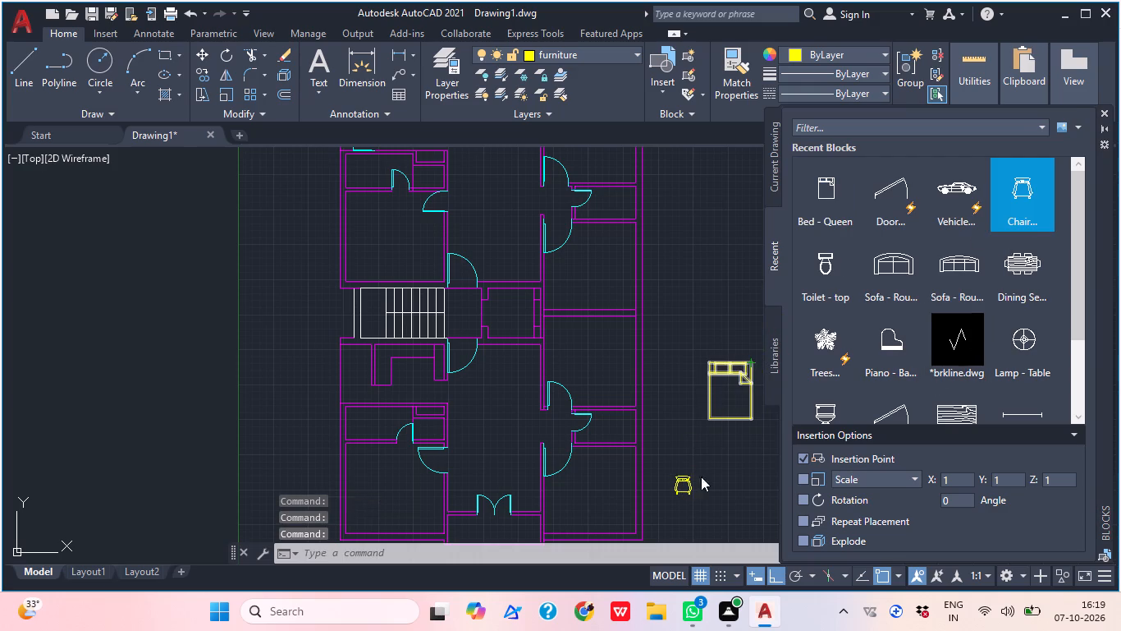
# Browse the recent blocks and the architectural tool palette for further furniture blocks.
pyautogui.moveTo(855, 389); pyautogui.dragTo(869, 315, button='middle')
pyautogui.scroll(-1, 868, 325)
pyautogui.scroll(2, 891, 360)
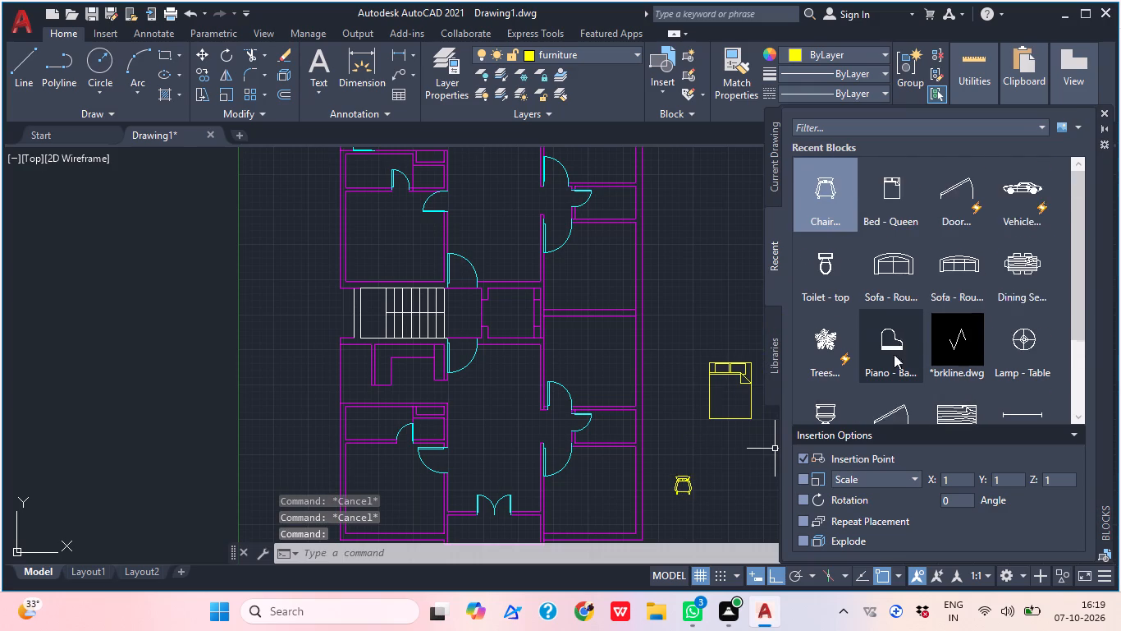
pyautogui.scroll(2, 894, 354)
pyautogui.scroll(-1, 900, 338)
pyautogui.scroll(1, 900, 338)
pyautogui.scroll(-2, 900, 338)
pyautogui.scroll(3, 900, 338)
pyautogui.scroll(-4, 900, 340)
pyautogui.scroll(1, 900, 340)
pyautogui.scroll(-1, 900, 340)
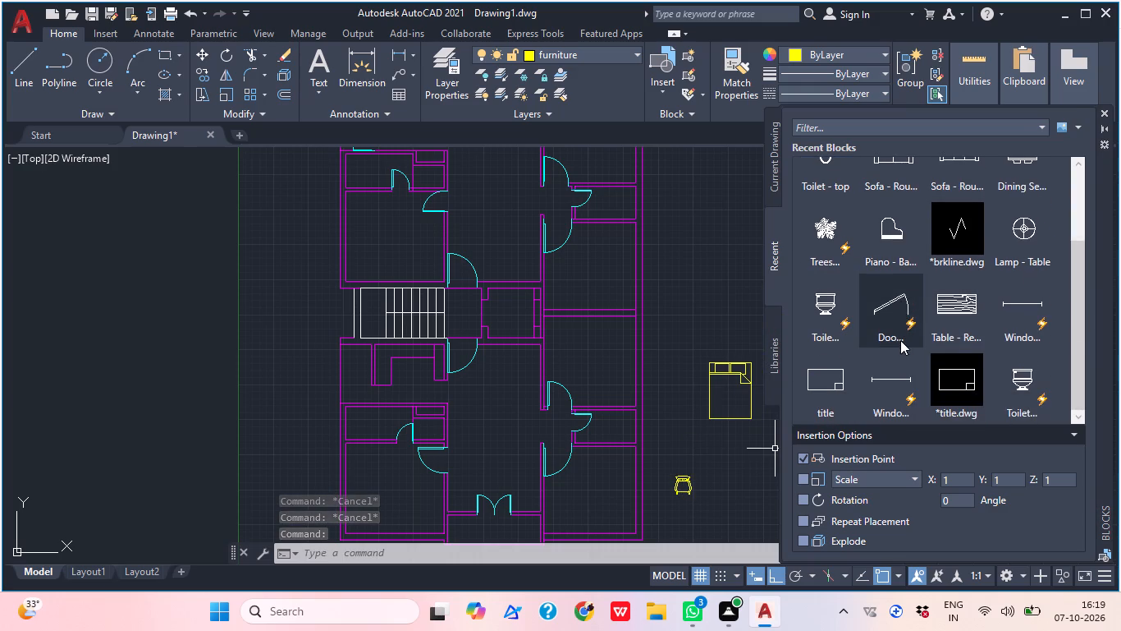
pyautogui.scroll(-3, 873, 325)
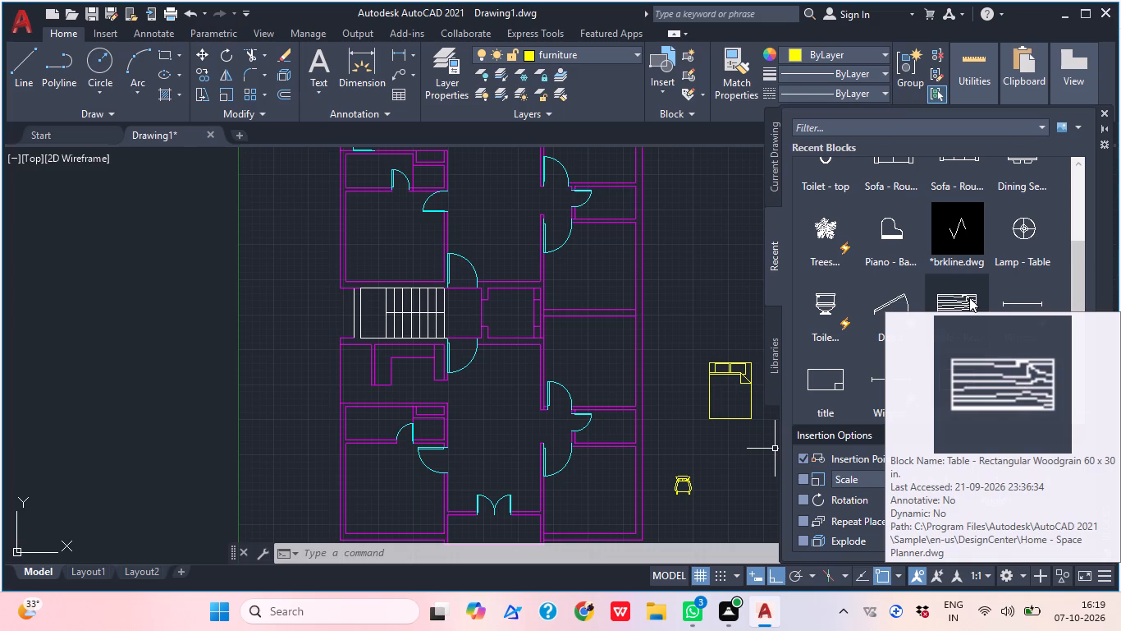
pyautogui.scroll(4, 845, 191)
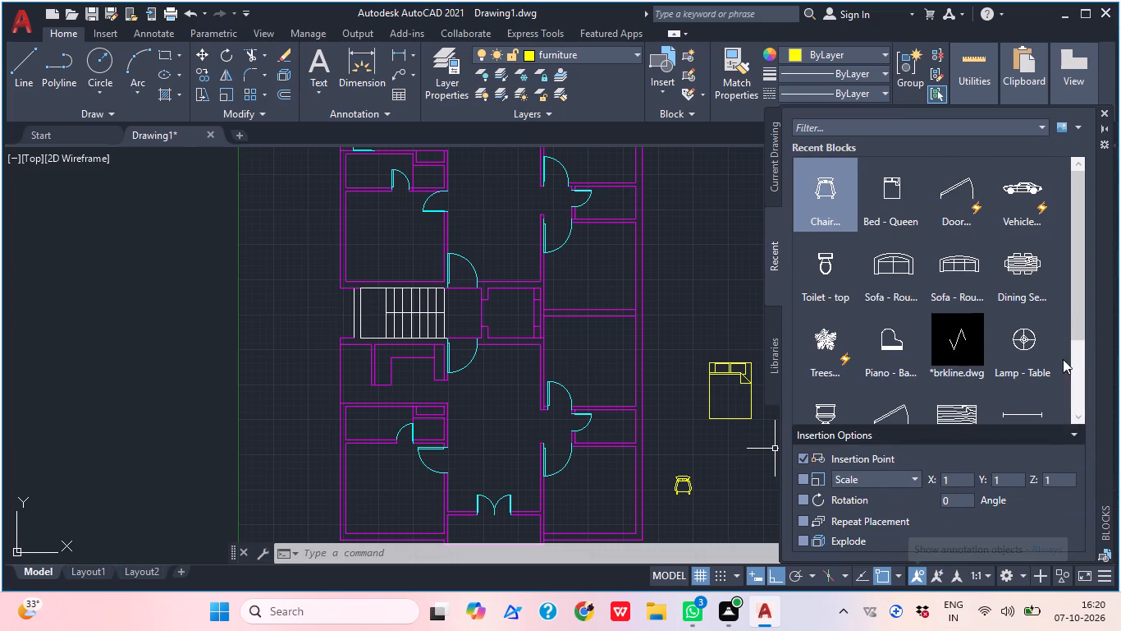
pyautogui.click(1106, 111)
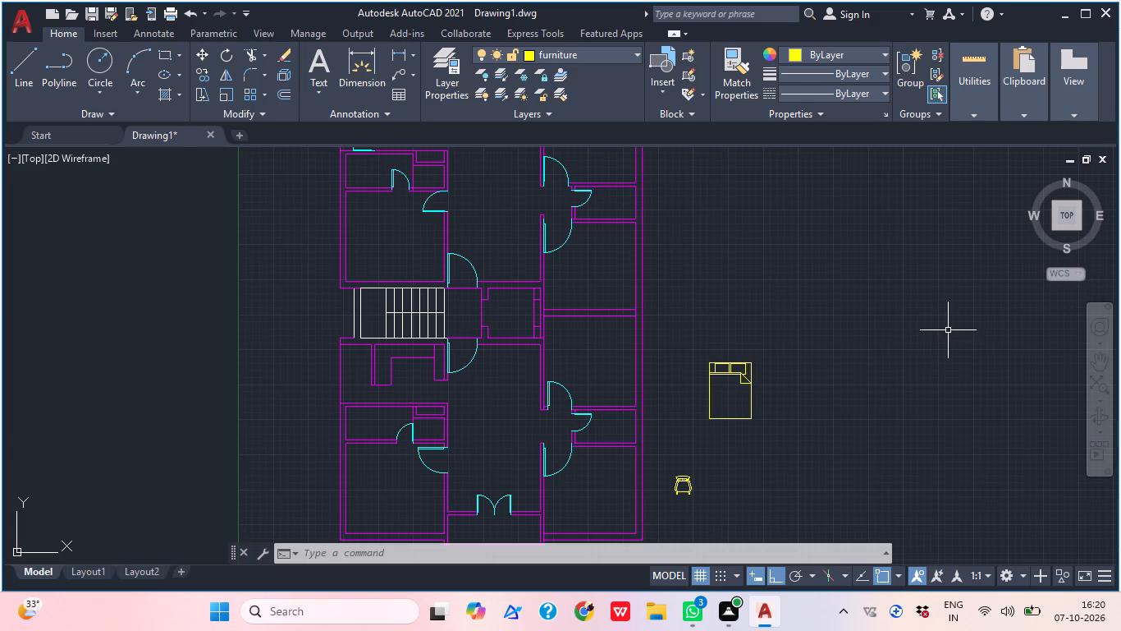
pyautogui.hotkey('ctrl', '3')
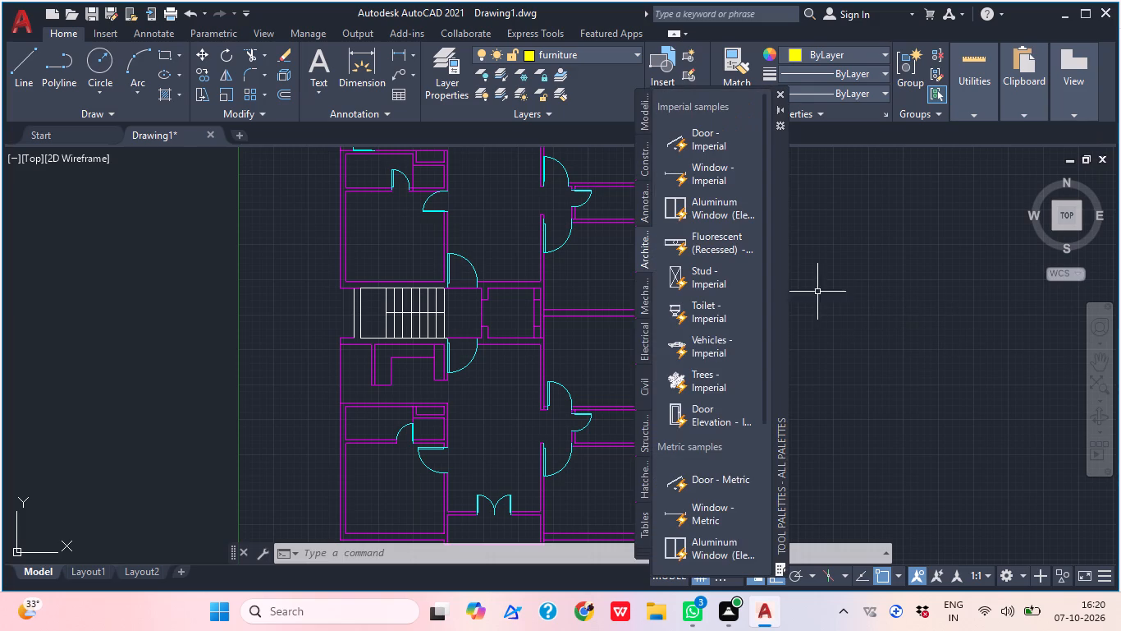
pyautogui.click(780, 89)
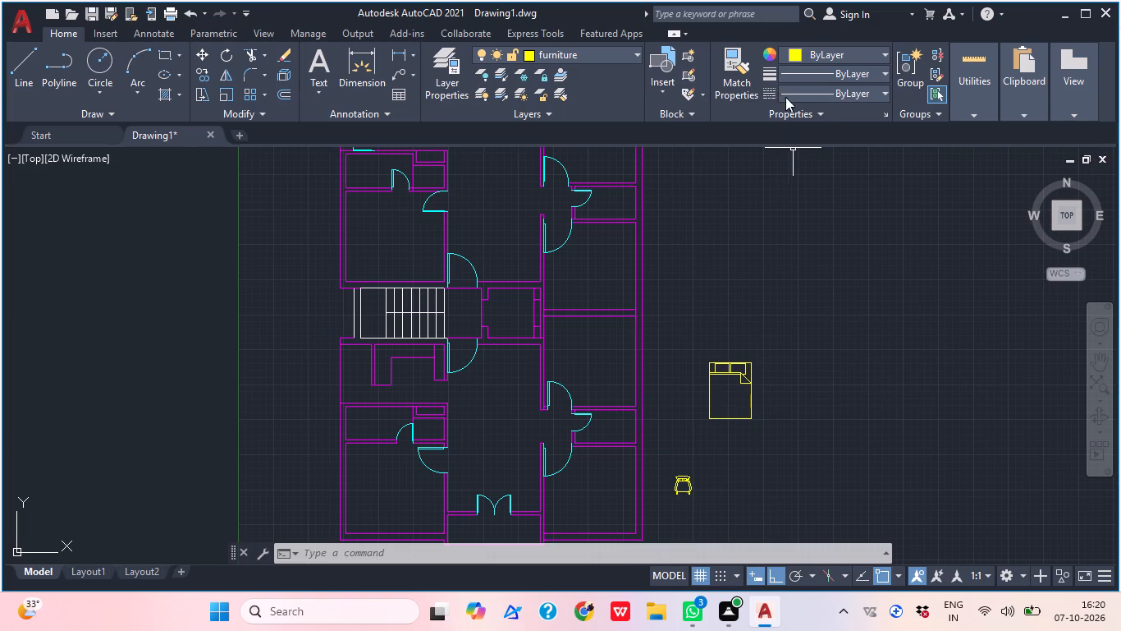
# Insert the two-seat and three-seat roundback sofa blocks from DesignCenter's Home - Space Planner library outside the plan, beside the chair.
pyautogui.hotkey('ctrl', '2')
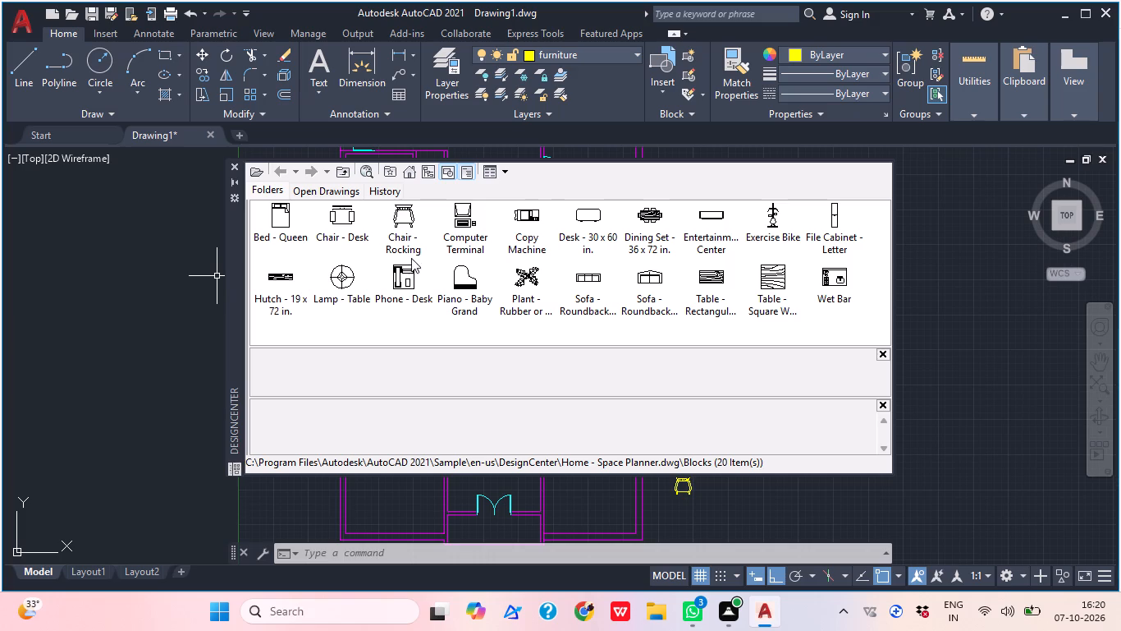
pyautogui.scroll(-2, 528, 230)
pyautogui.moveTo(648, 280); pyautogui.dragTo(789, 501)
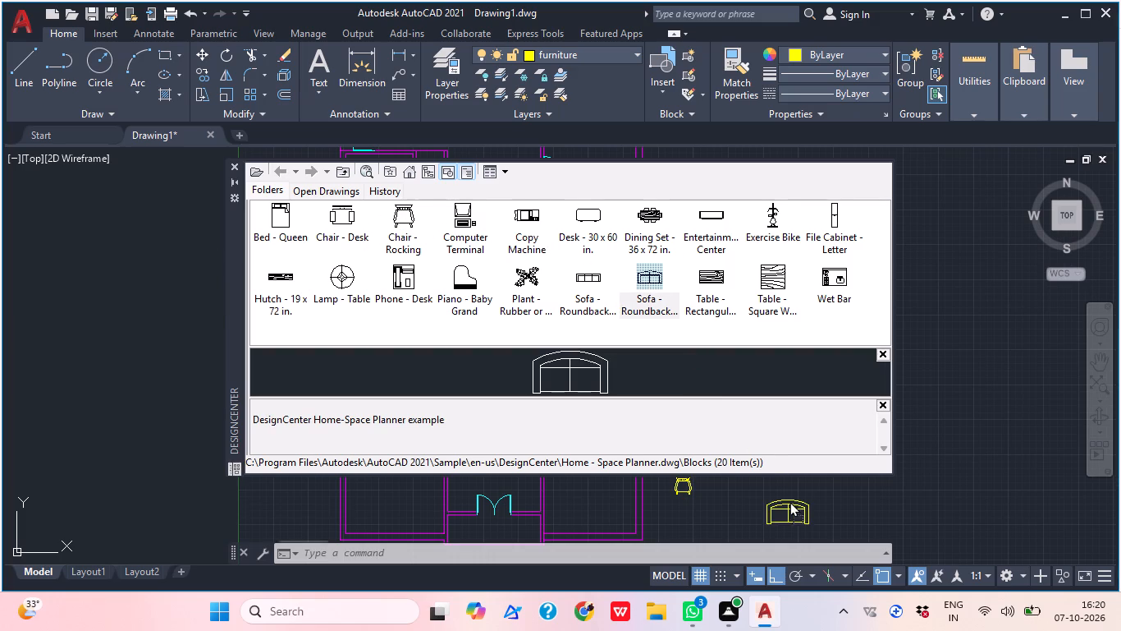
pyautogui.moveTo(789, 501); pyautogui.dragTo(792, 501)
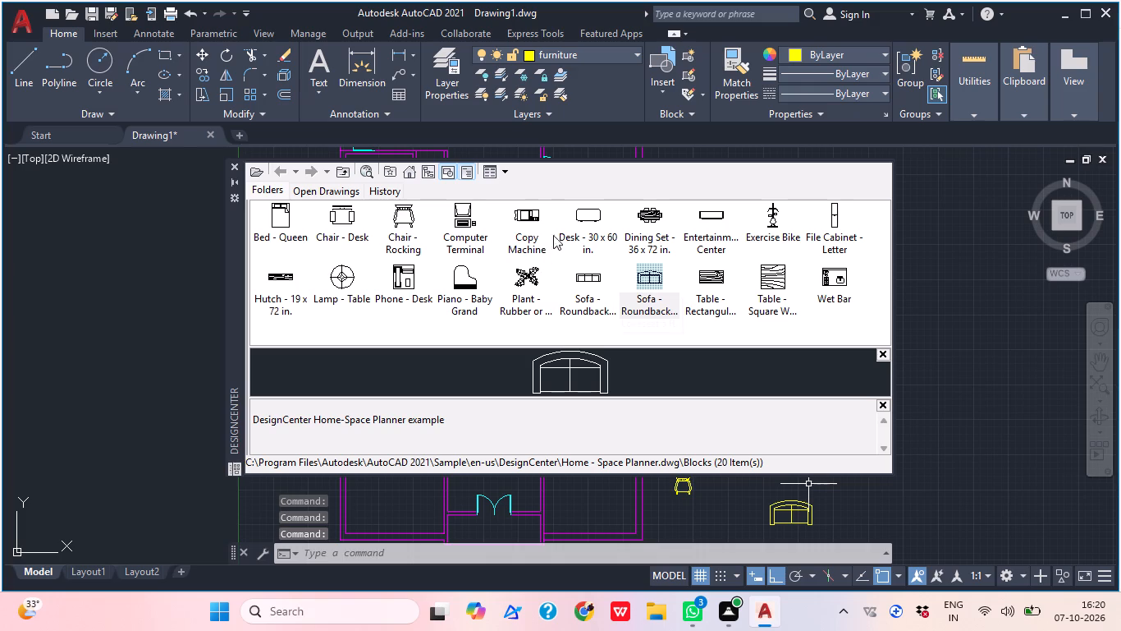
pyautogui.moveTo(588, 270); pyautogui.dragTo(856, 500)
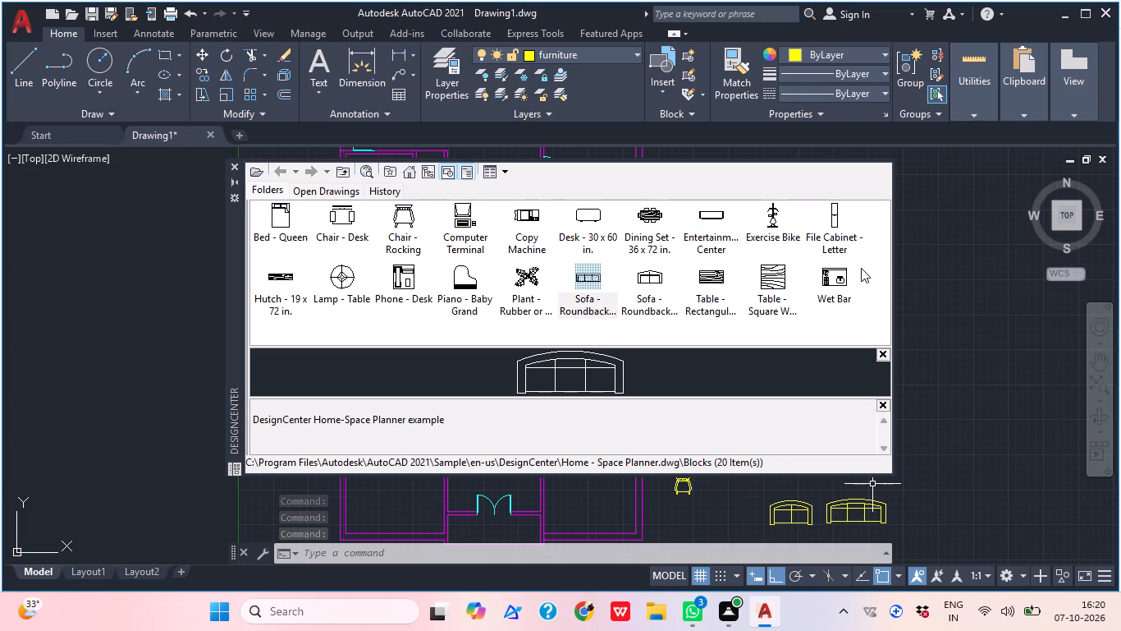
pyautogui.click(254, 171)
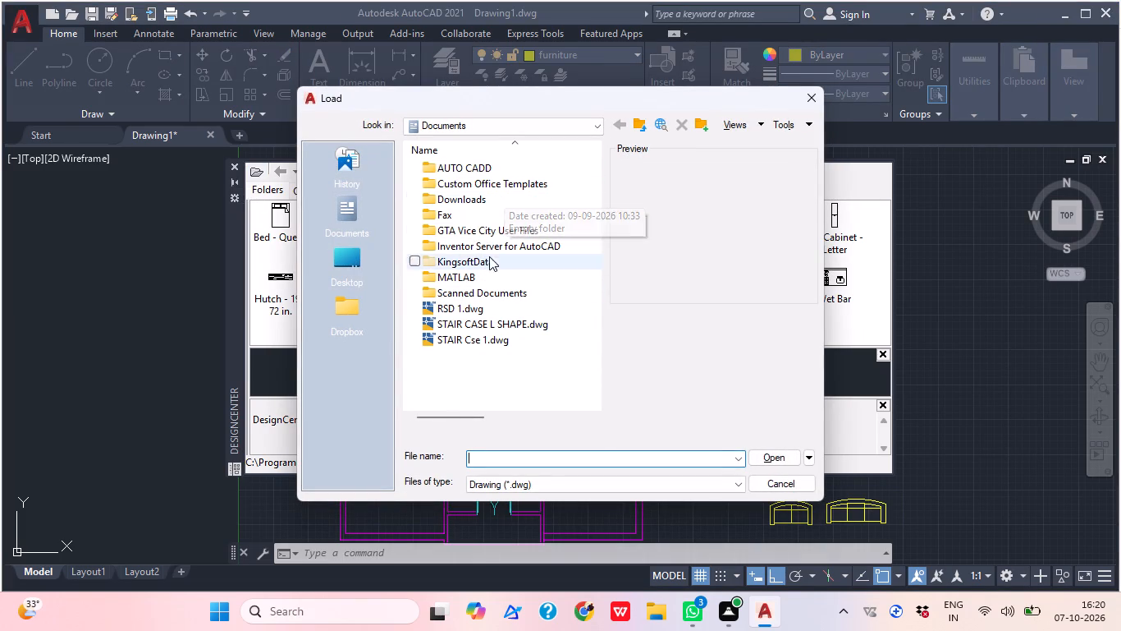
pyautogui.click(812, 100)
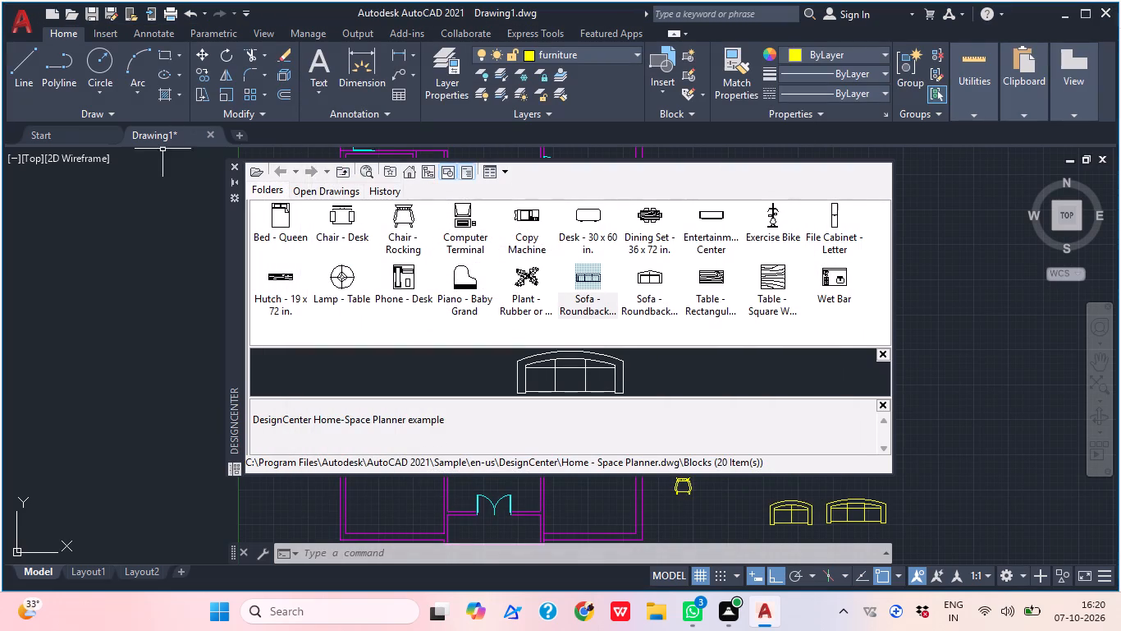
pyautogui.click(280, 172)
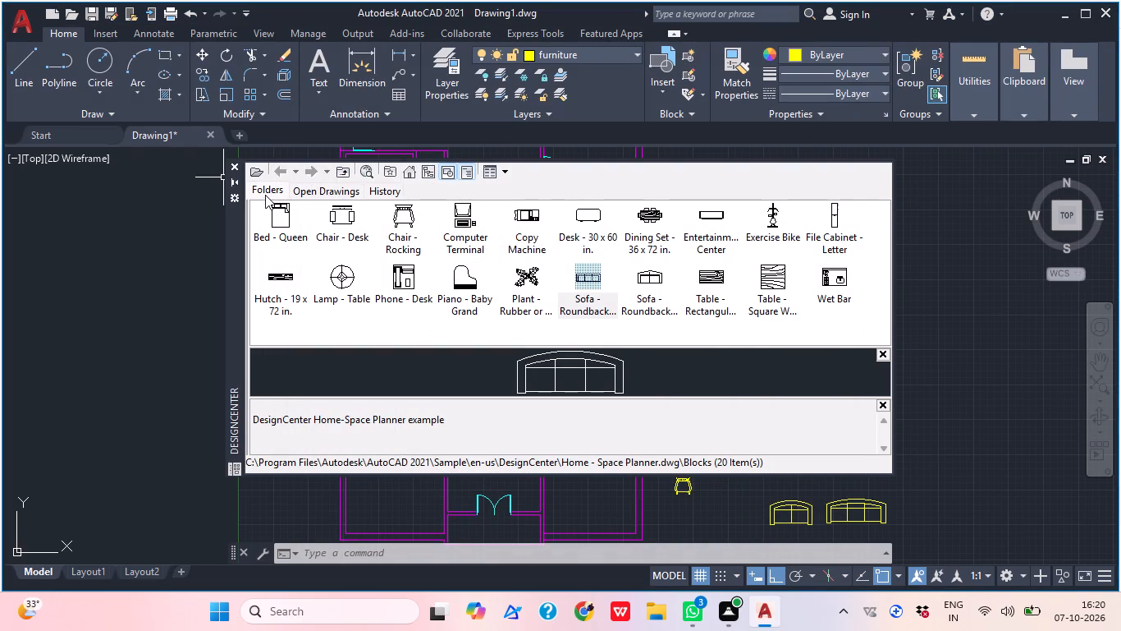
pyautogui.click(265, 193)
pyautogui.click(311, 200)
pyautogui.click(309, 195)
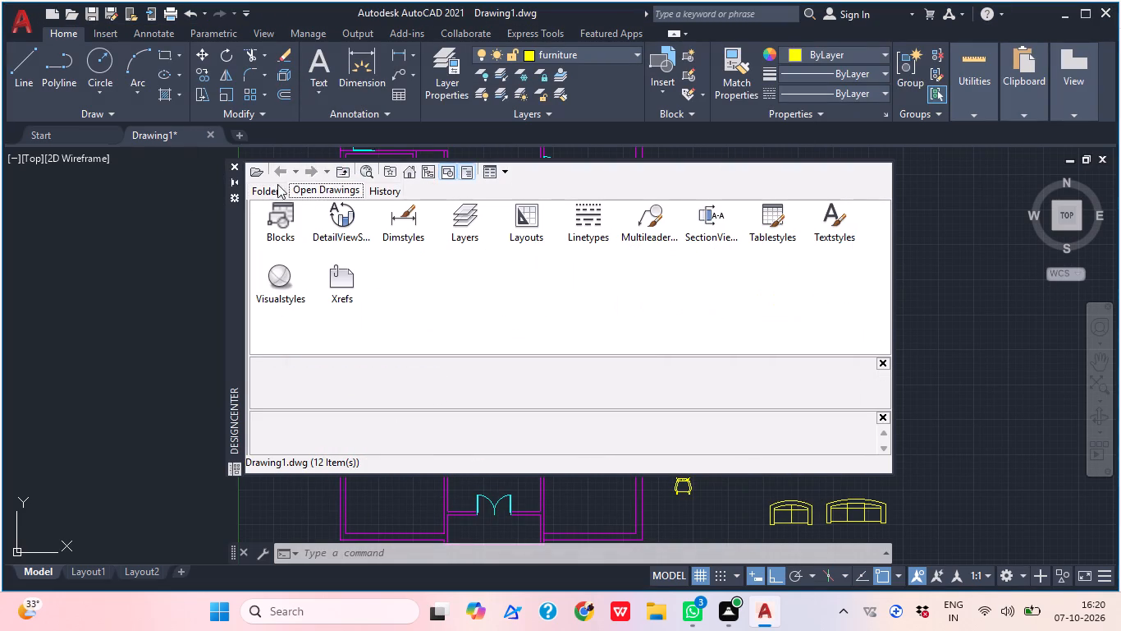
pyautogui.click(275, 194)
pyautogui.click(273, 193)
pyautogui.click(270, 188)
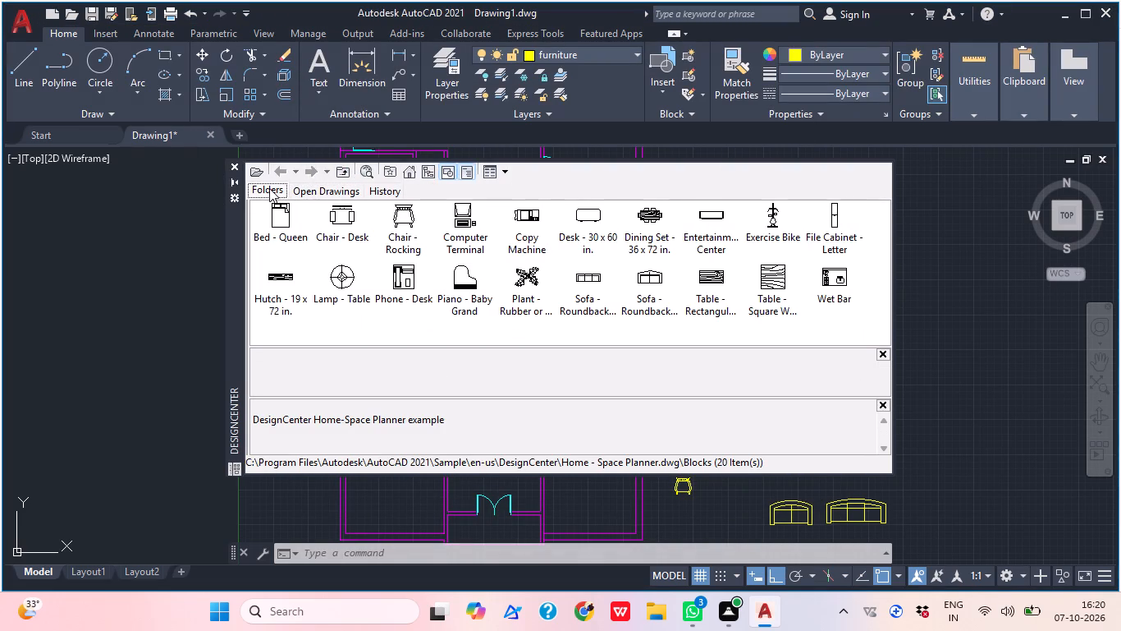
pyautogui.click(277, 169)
# Start loading another drawing into DesignCenter and browse to C:\Program Files\Autodesk\AutoCAD 2021.
pyautogui.click(252, 165)
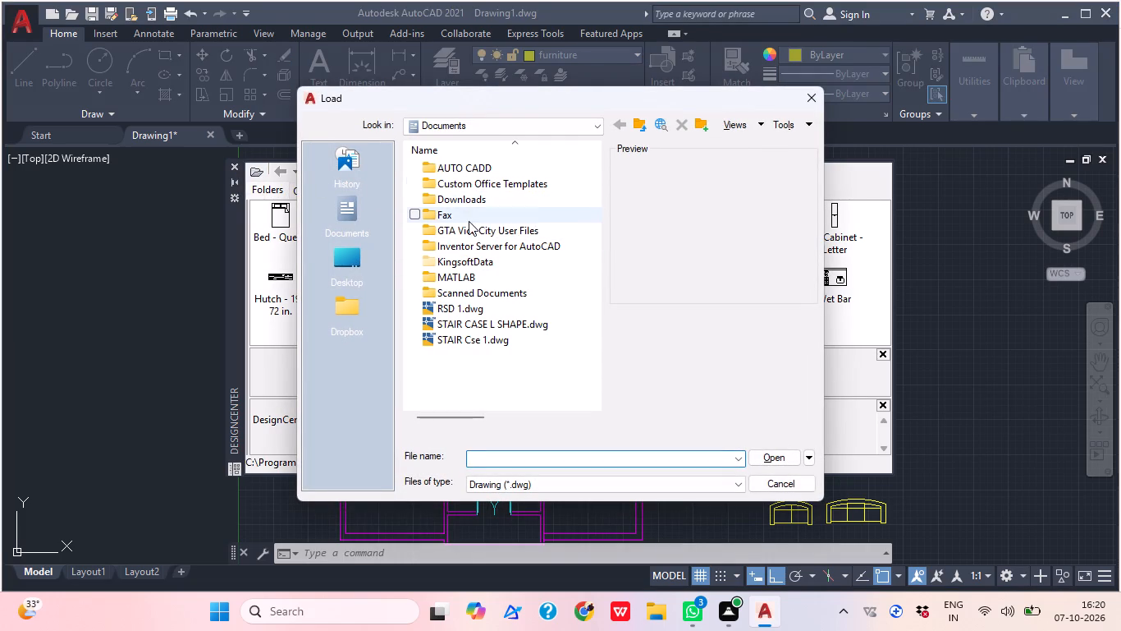
pyautogui.click(512, 130)
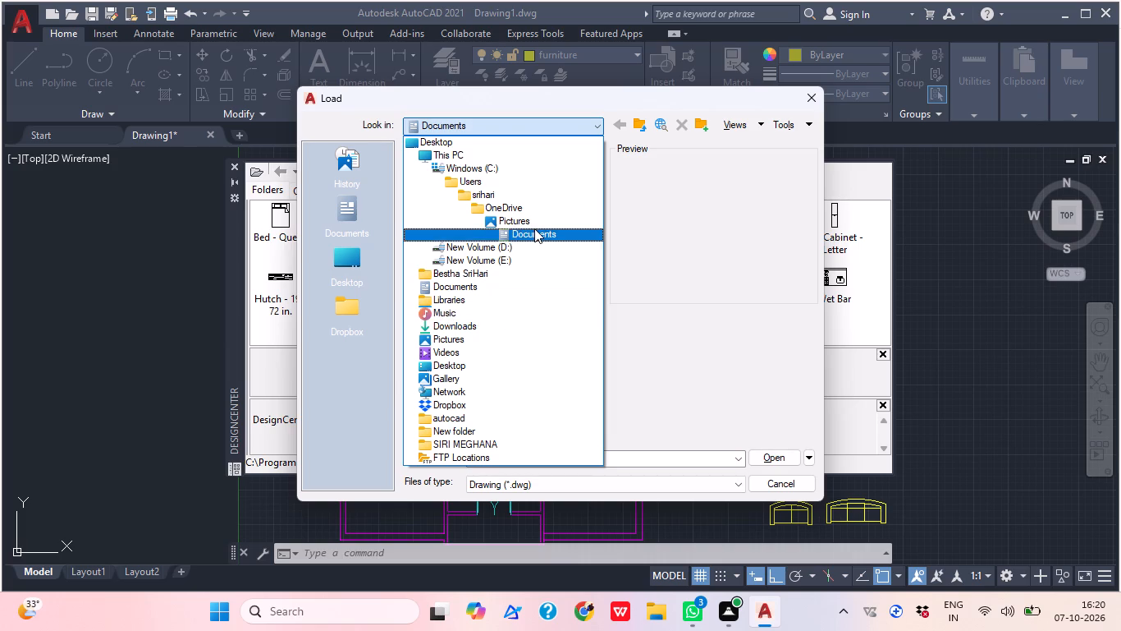
pyautogui.click(450, 170)
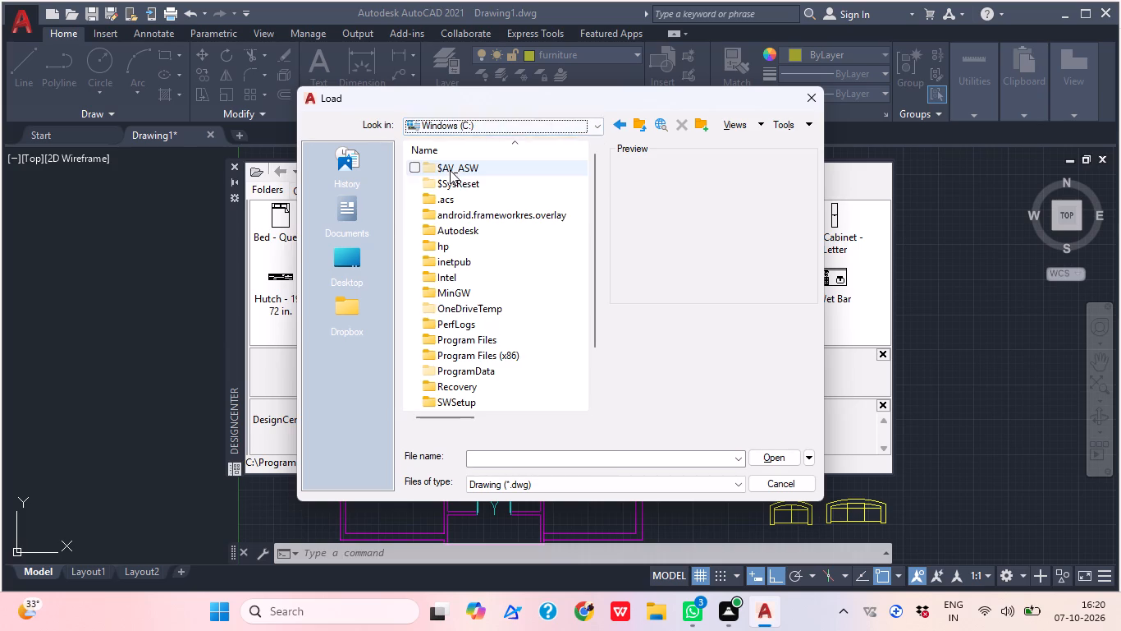
pyautogui.scroll(-1, 479, 234)
pyautogui.doubleClick(476, 287)
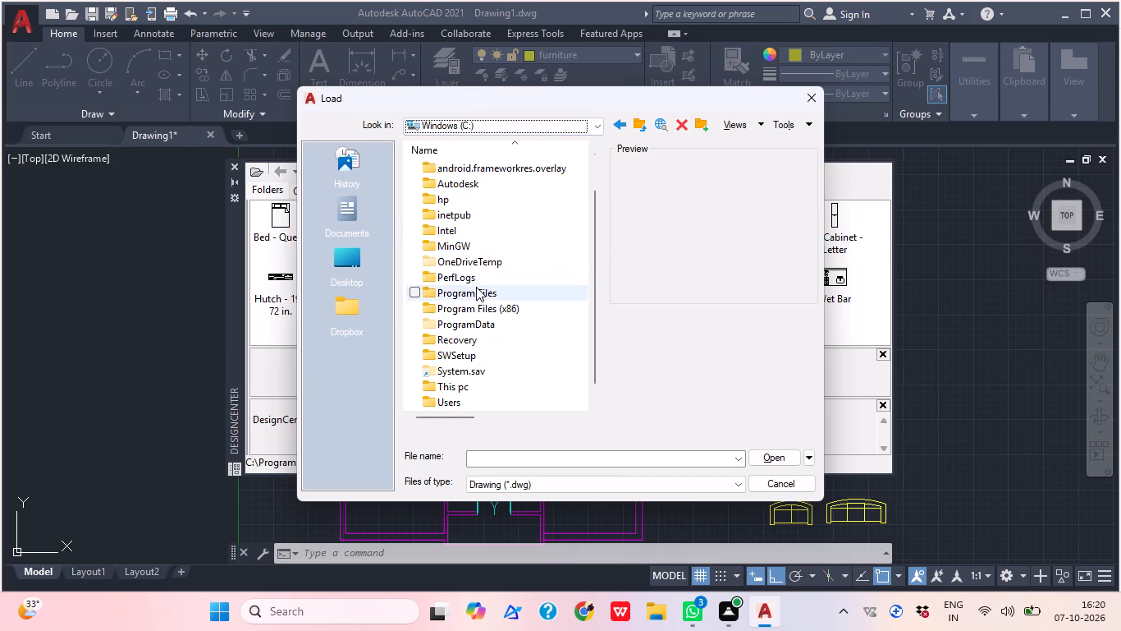
pyautogui.scroll(-2, 469, 211)
pyautogui.scroll(4, 471, 196)
pyautogui.scroll(-1, 471, 196)
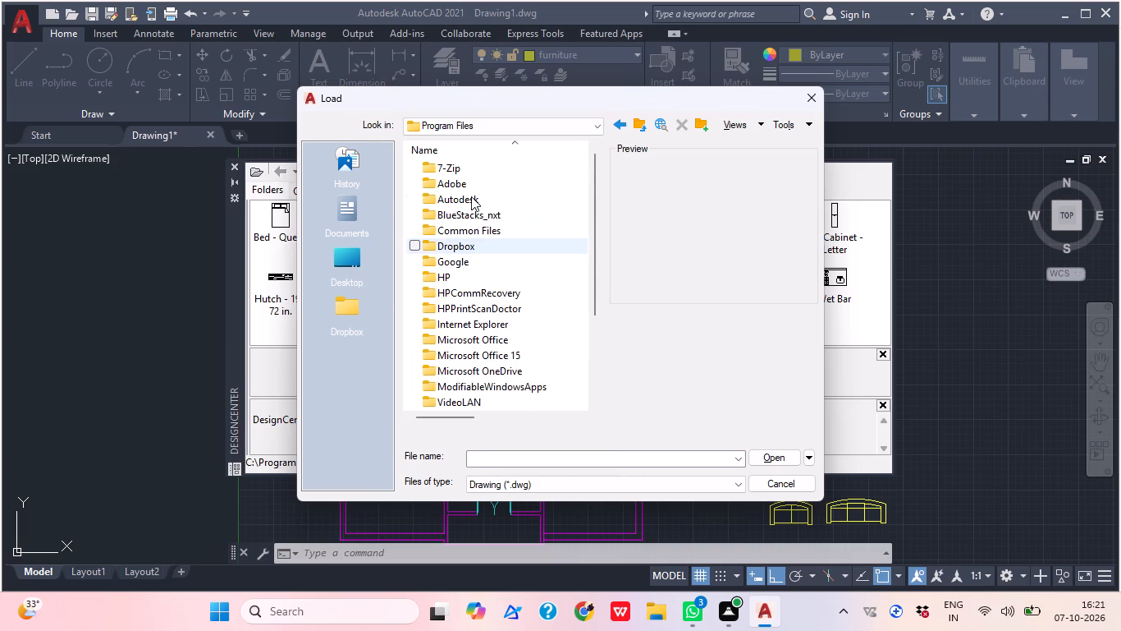
pyautogui.scroll(10, 470, 196)
pyautogui.click(459, 200)
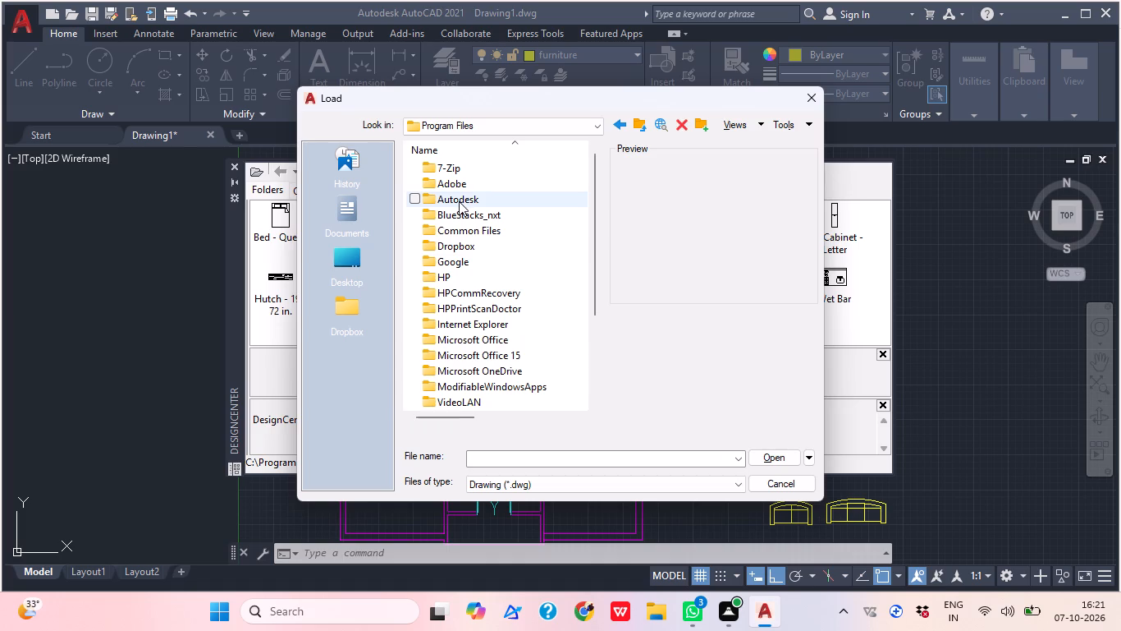
pyautogui.click(458, 201)
pyautogui.doubleClick(478, 187)
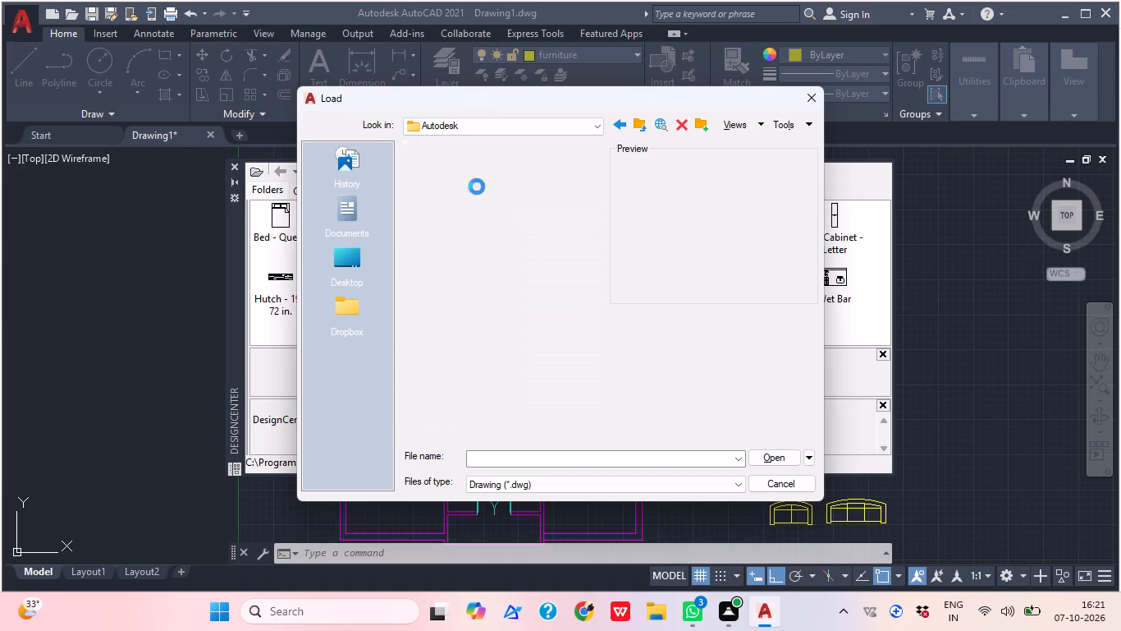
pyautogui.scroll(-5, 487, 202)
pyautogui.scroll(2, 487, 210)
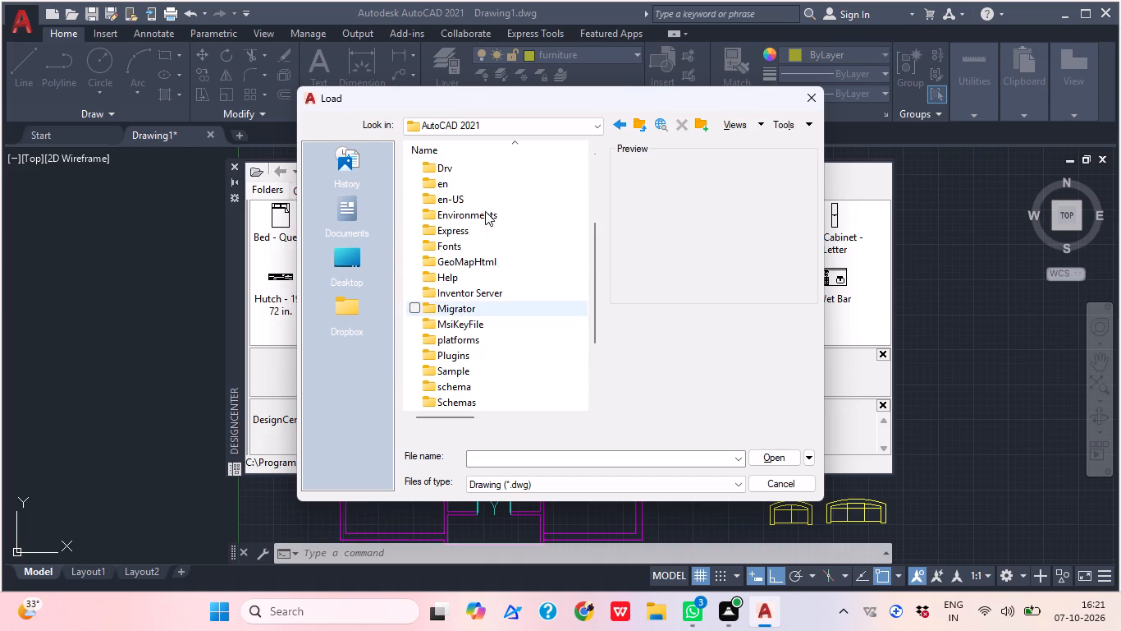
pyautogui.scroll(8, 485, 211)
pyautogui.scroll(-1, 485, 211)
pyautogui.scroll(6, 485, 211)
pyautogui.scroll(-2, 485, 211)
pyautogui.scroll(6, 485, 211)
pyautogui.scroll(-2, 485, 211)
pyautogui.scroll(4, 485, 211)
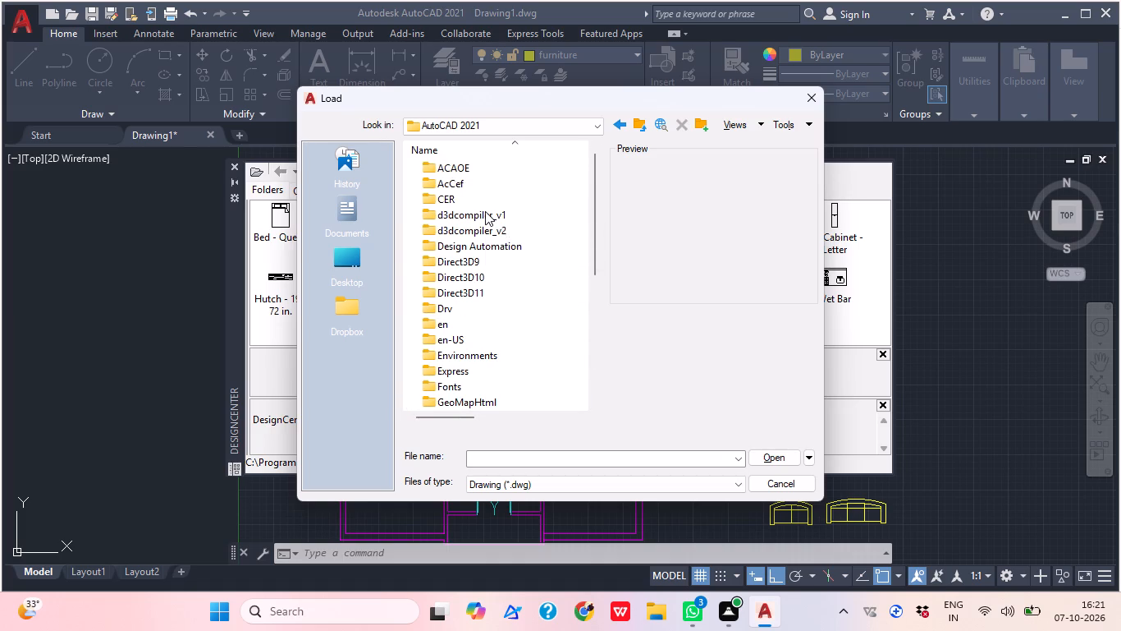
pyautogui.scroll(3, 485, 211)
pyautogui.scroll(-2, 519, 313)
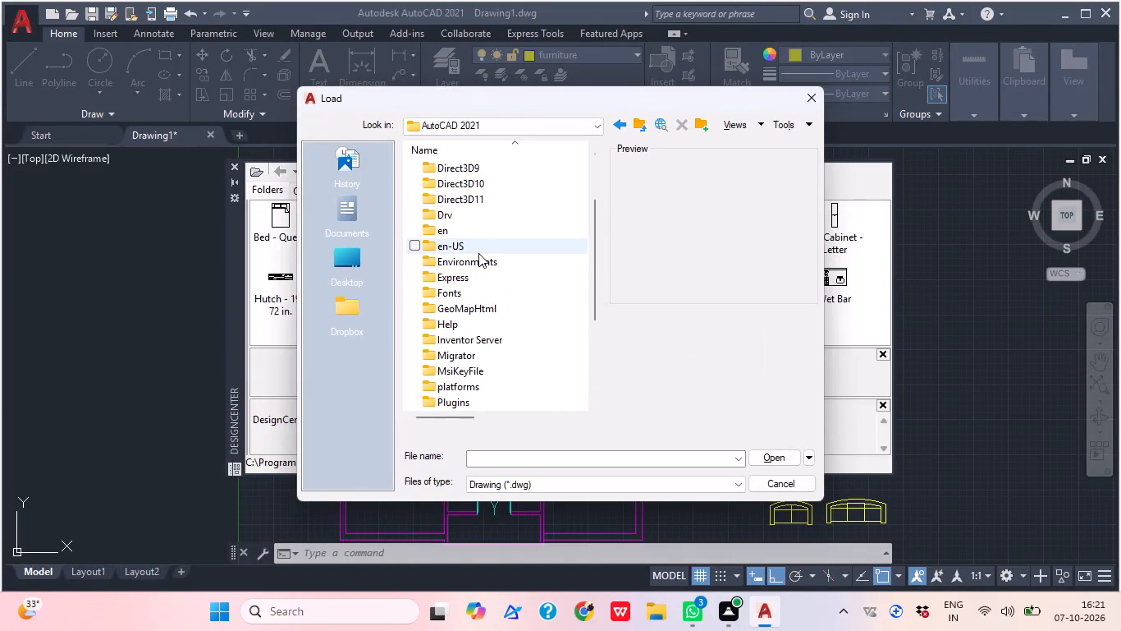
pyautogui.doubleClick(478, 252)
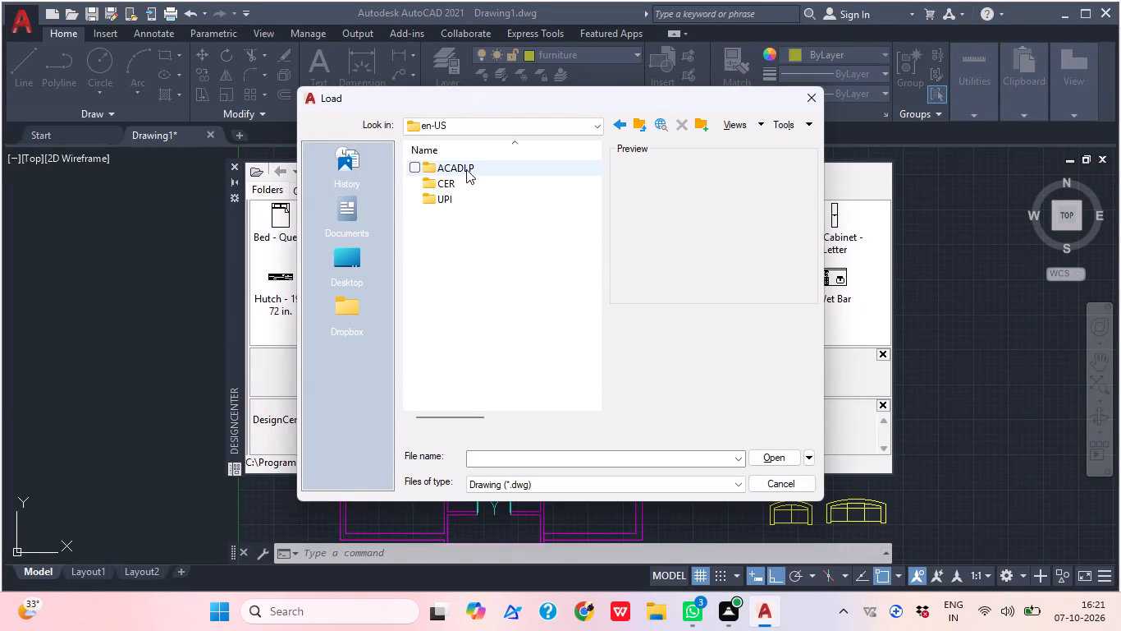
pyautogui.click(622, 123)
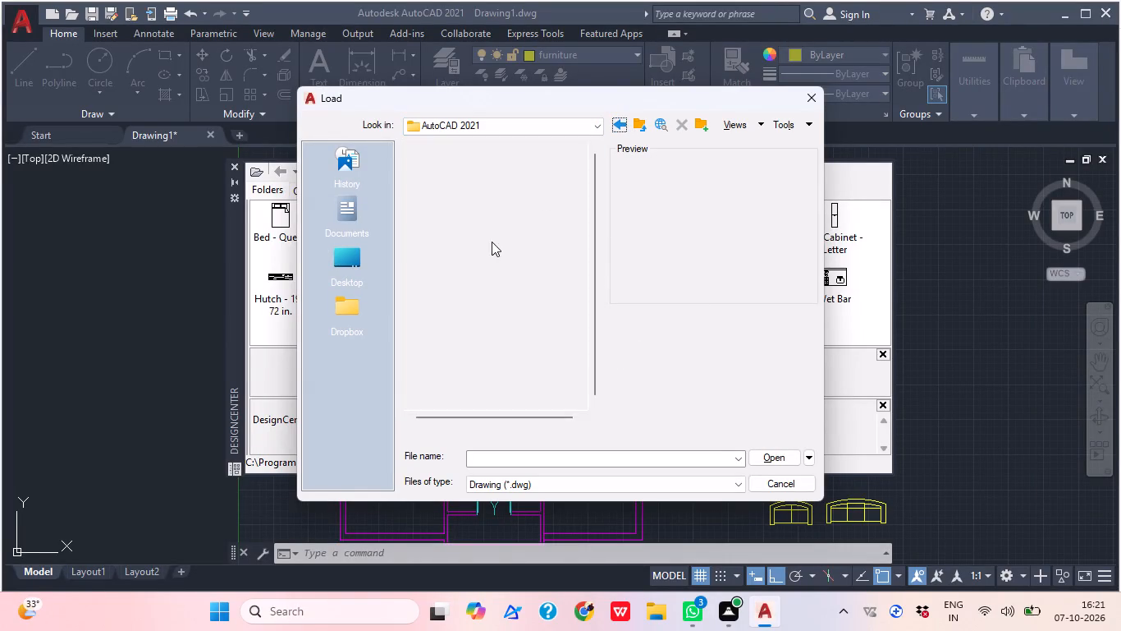
# Load House Designer.dwg from the Sample\en-us\DesignCenter folder into DesignCenter.
pyautogui.scroll(6, 472, 184)
pyautogui.scroll(-1, 472, 182)
pyautogui.scroll(2, 472, 182)
pyautogui.scroll(-6, 472, 182)
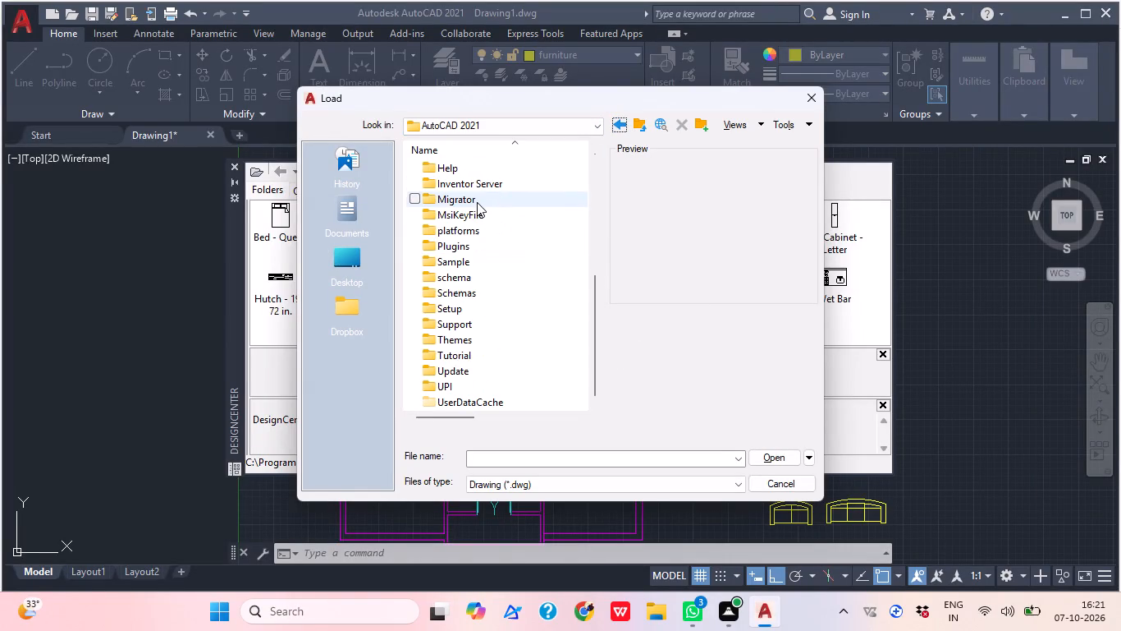
pyautogui.scroll(-2, 477, 202)
pyautogui.scroll(1, 479, 229)
pyautogui.scroll(-4, 482, 251)
pyautogui.doubleClick(472, 266)
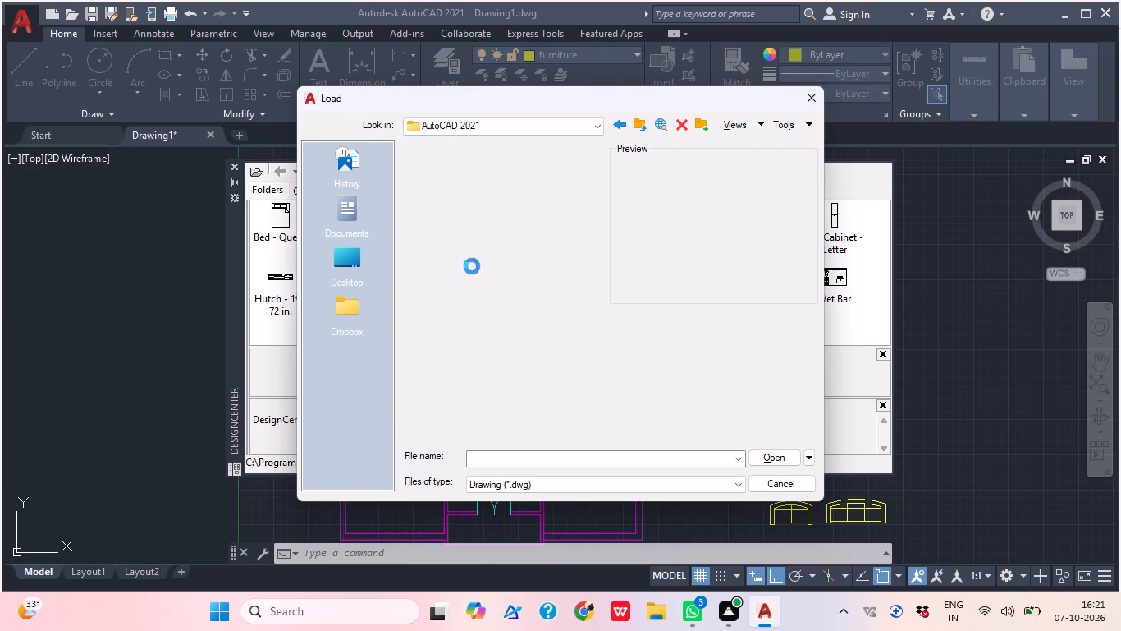
pyautogui.doubleClick(454, 201)
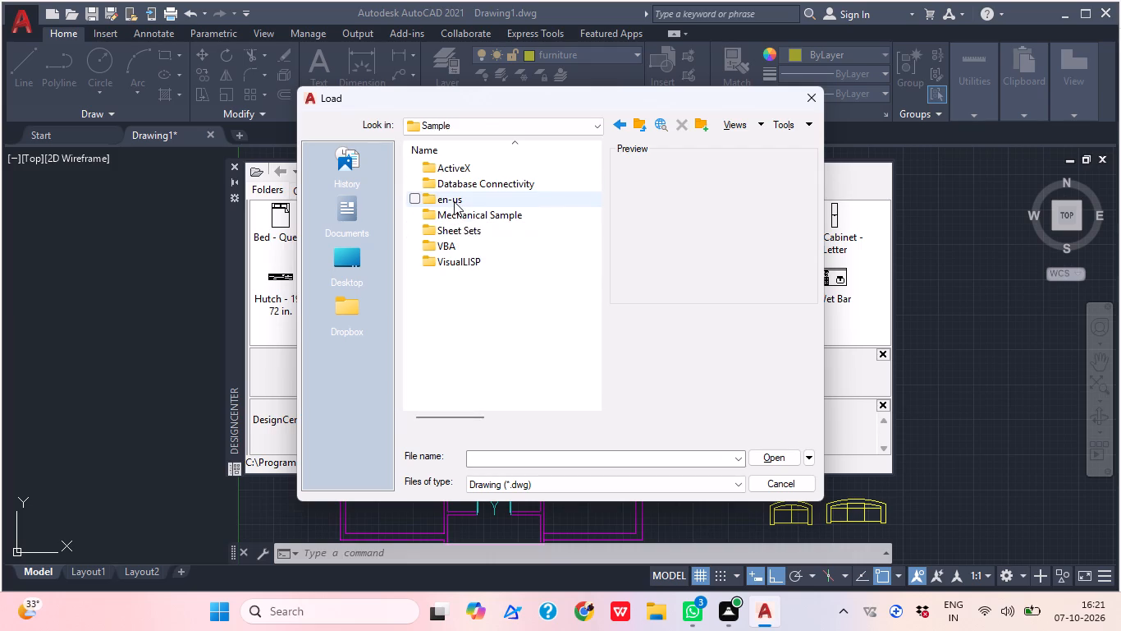
pyautogui.doubleClick(479, 170)
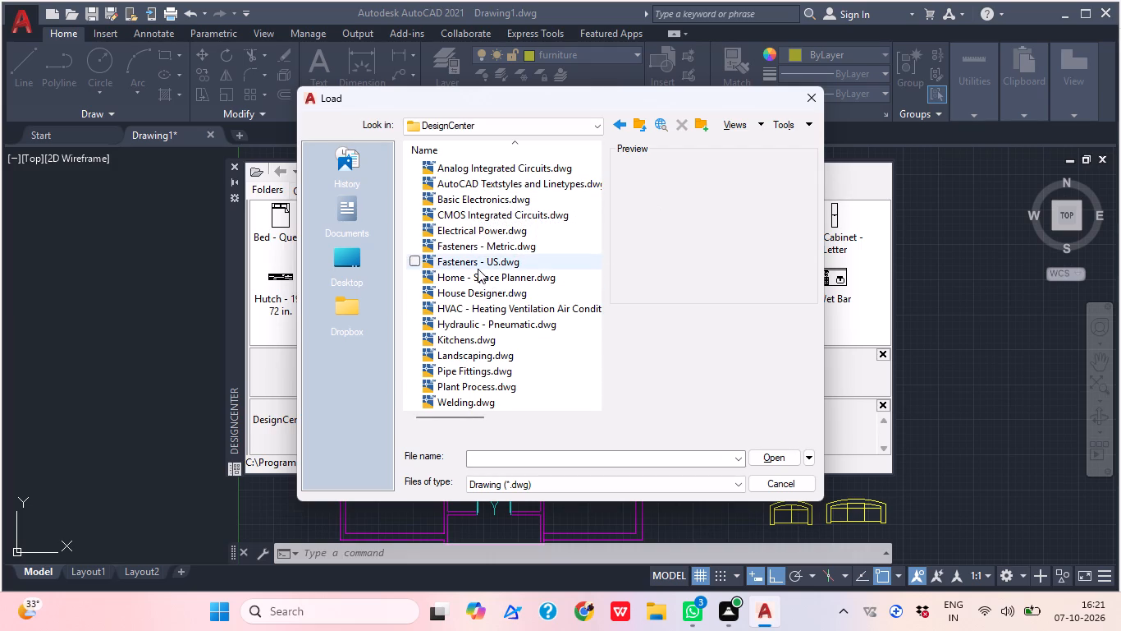
pyautogui.click(478, 276)
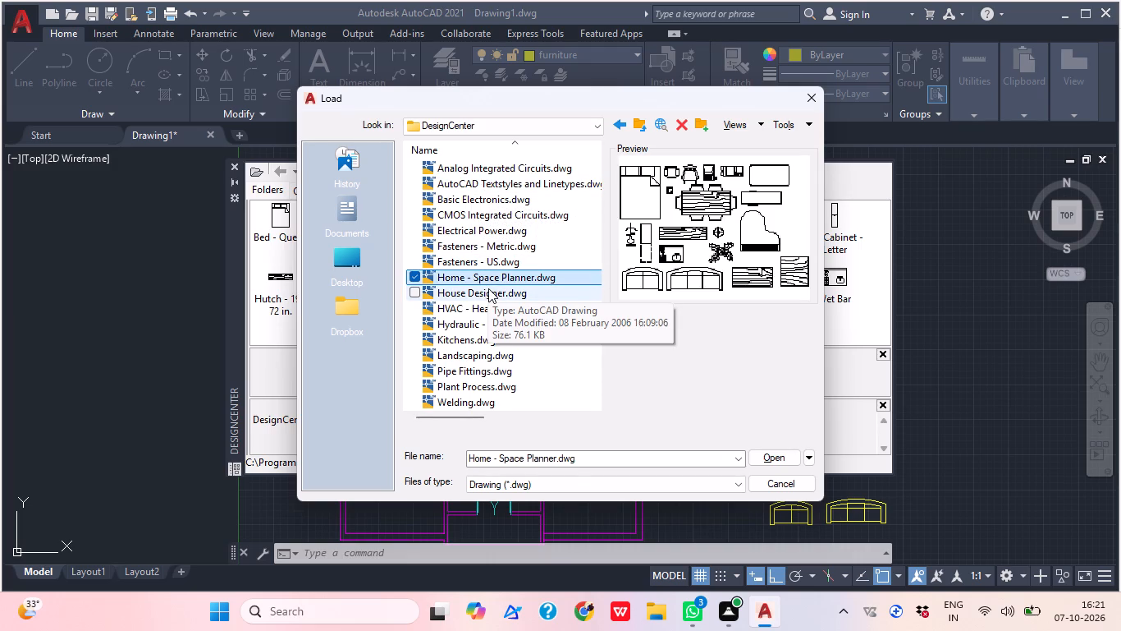
pyautogui.click(488, 288)
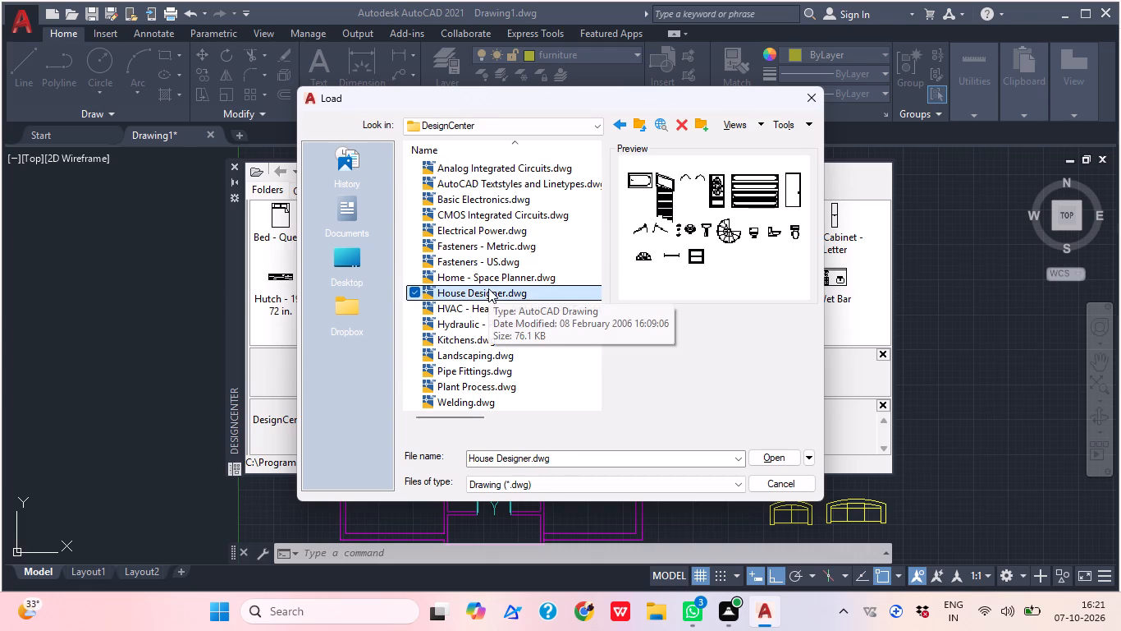
pyautogui.doubleClick(496, 292)
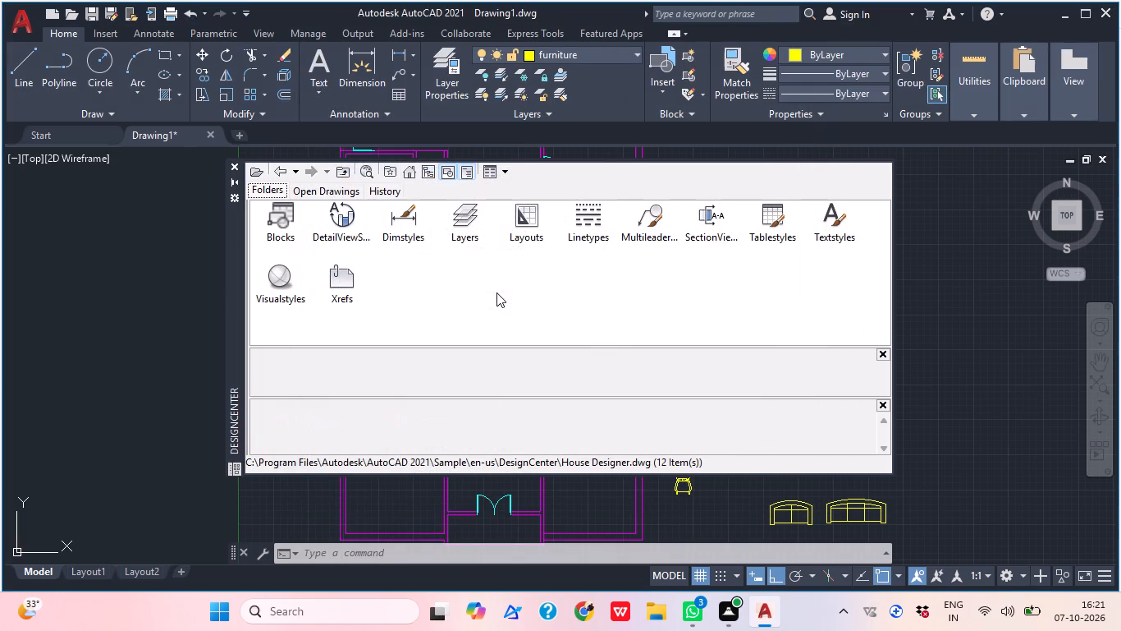
# Insert the Toilet - top block from House Designer's blocks in the empty area outside the plan, right of the queen bed.
pyautogui.doubleClick(269, 214)
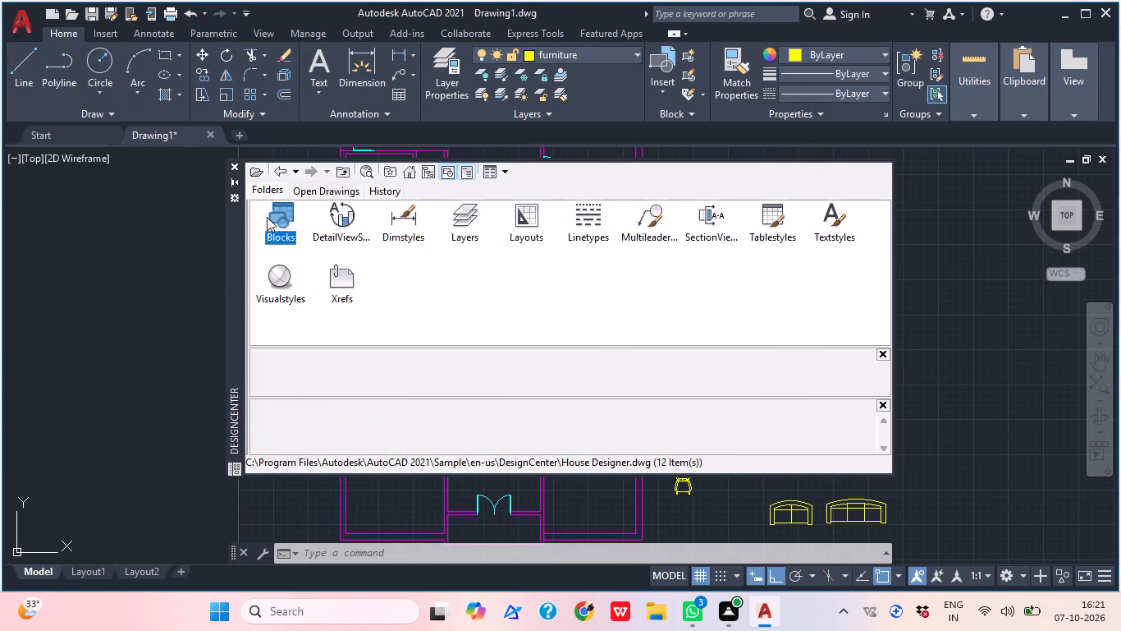
pyautogui.doubleClick(286, 214)
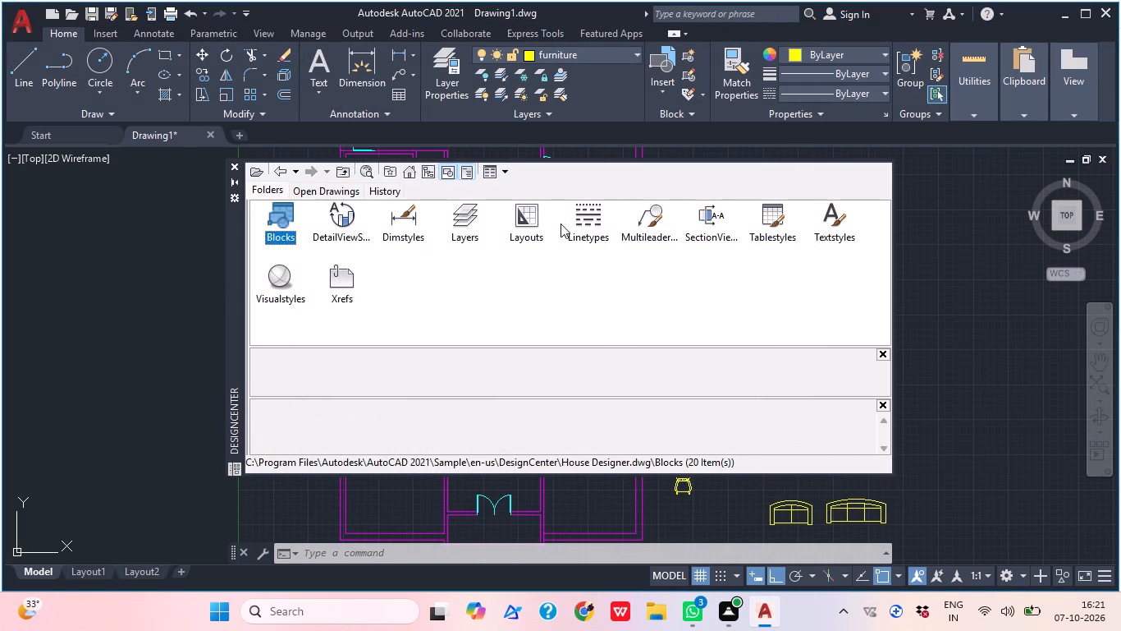
pyautogui.moveTo(643, 266); pyautogui.dragTo(948, 371)
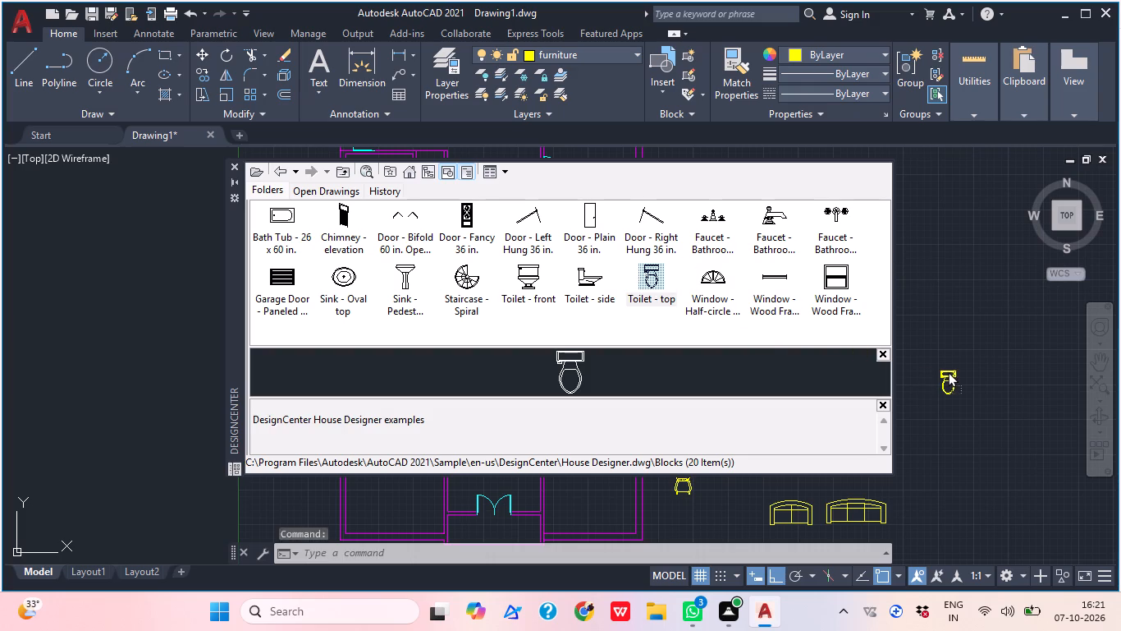
pyautogui.moveTo(948, 371); pyautogui.dragTo(949, 371)
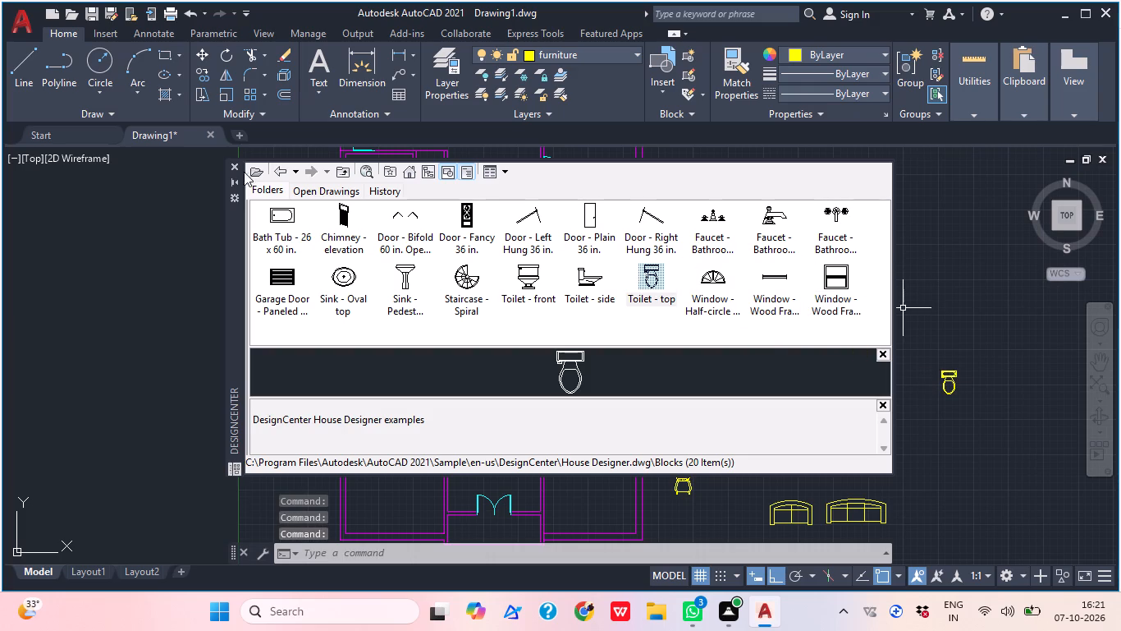
# Return to the Home - Space Planner blocks and close DesignCenter.
pyautogui.click(283, 169)
pyautogui.click(281, 170)
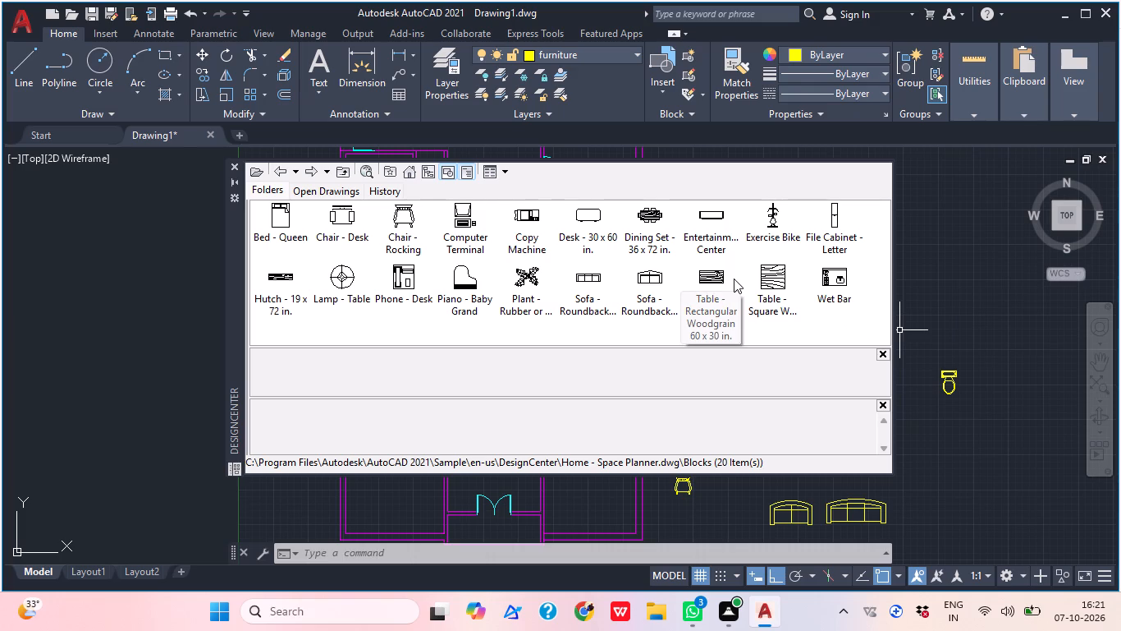
pyautogui.click(240, 169)
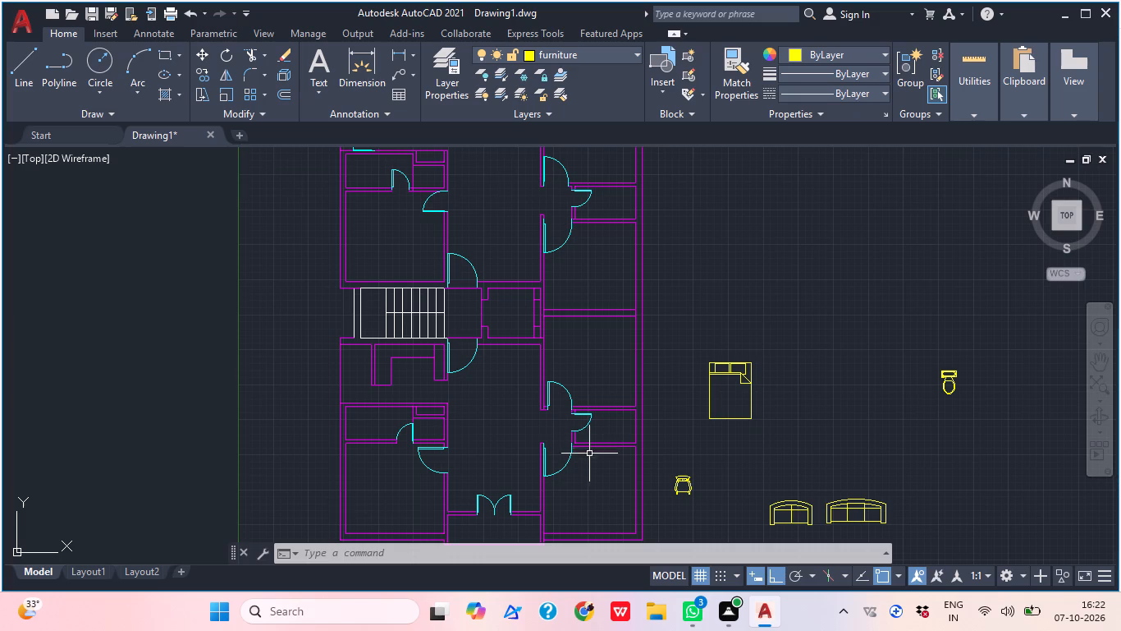
# Copy the queen bed into the upper unit's top-right bedroom, with its headboard just below the top wall.
pyautogui.moveTo(594, 445); pyautogui.dragTo(630, 495, button='middle')
pyautogui.press('Escape')
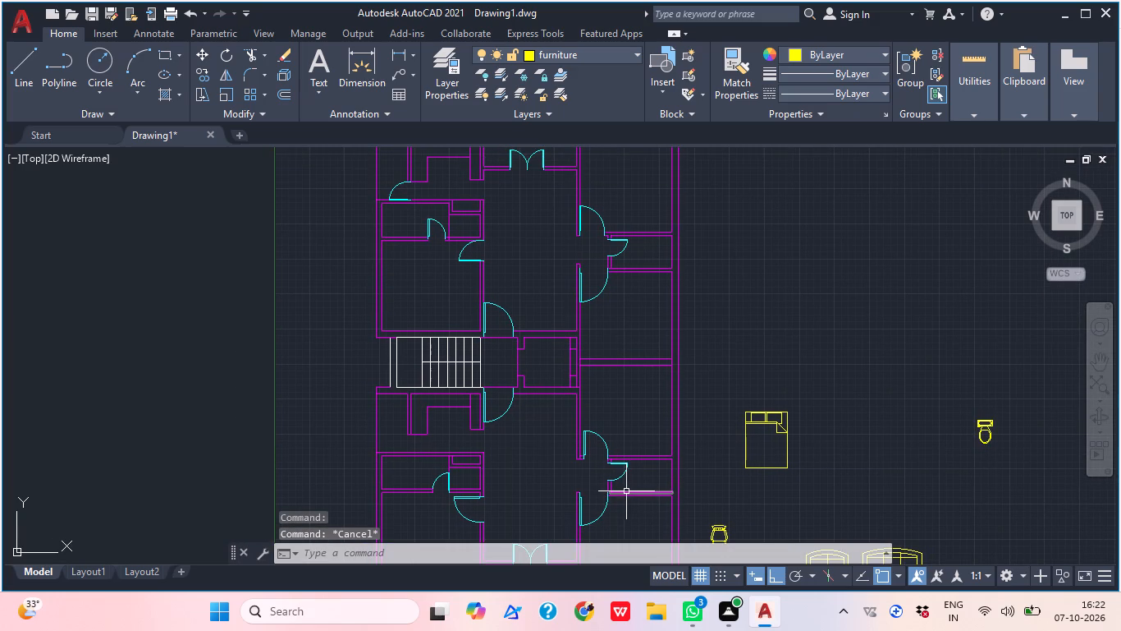
pyautogui.moveTo(647, 474); pyautogui.dragTo(604, 482, button='middle')
pyautogui.click(763, 492)
pyautogui.click(686, 408)
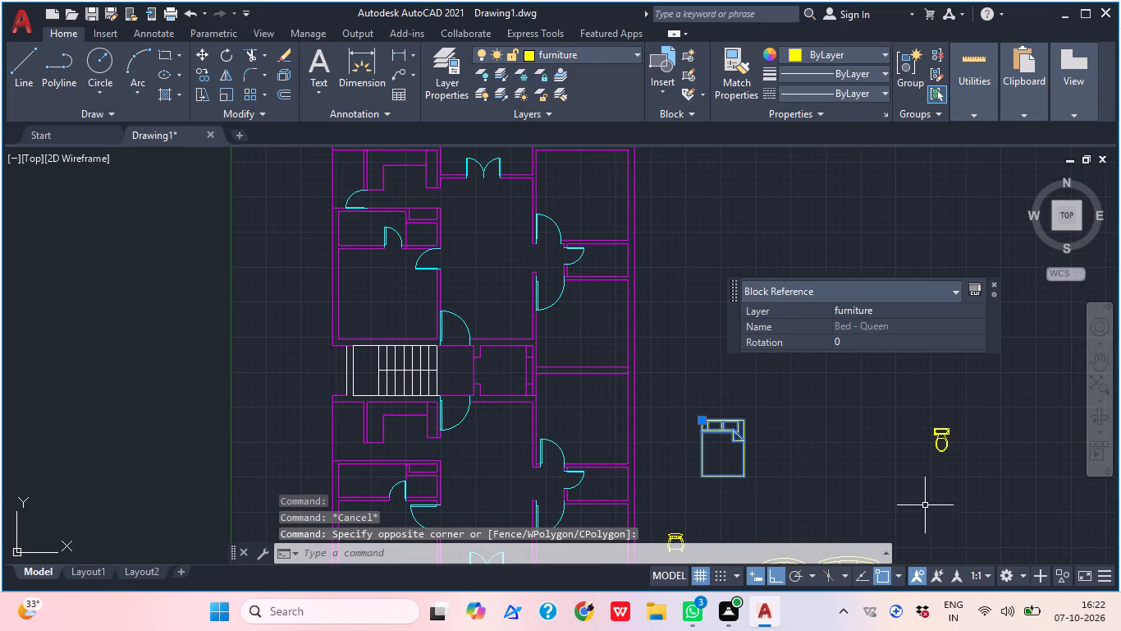
pyautogui.press('c')
pyautogui.press('o')
pyautogui.press('space')
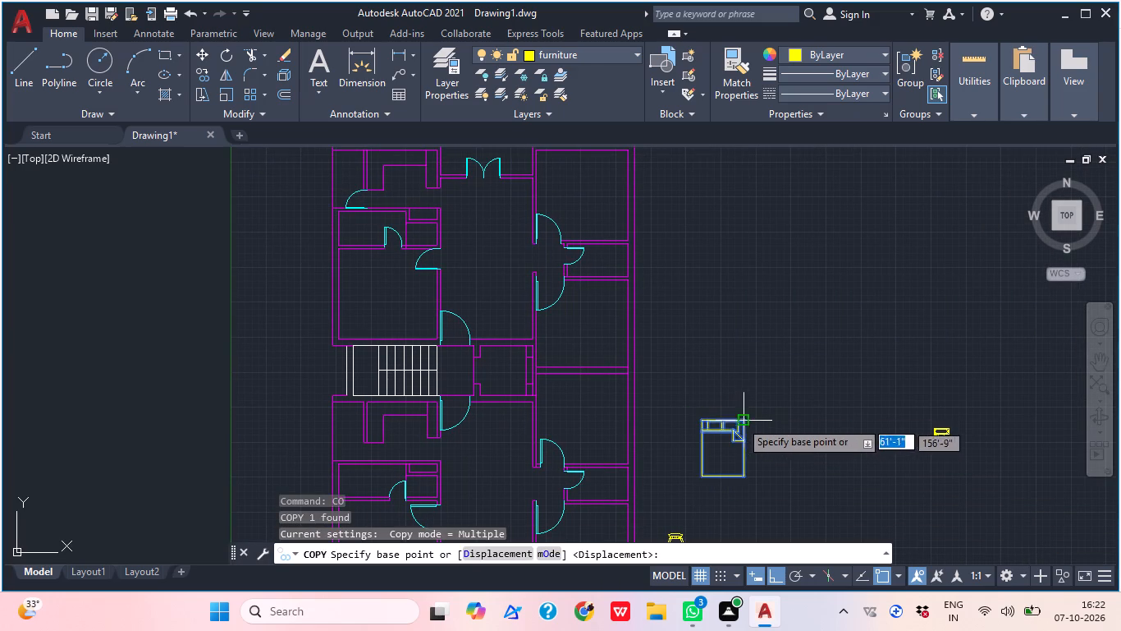
pyautogui.click(722, 418)
pyautogui.scroll(-1, 761, 366)
pyautogui.moveTo(764, 368); pyautogui.dragTo(793, 427, button='middle')
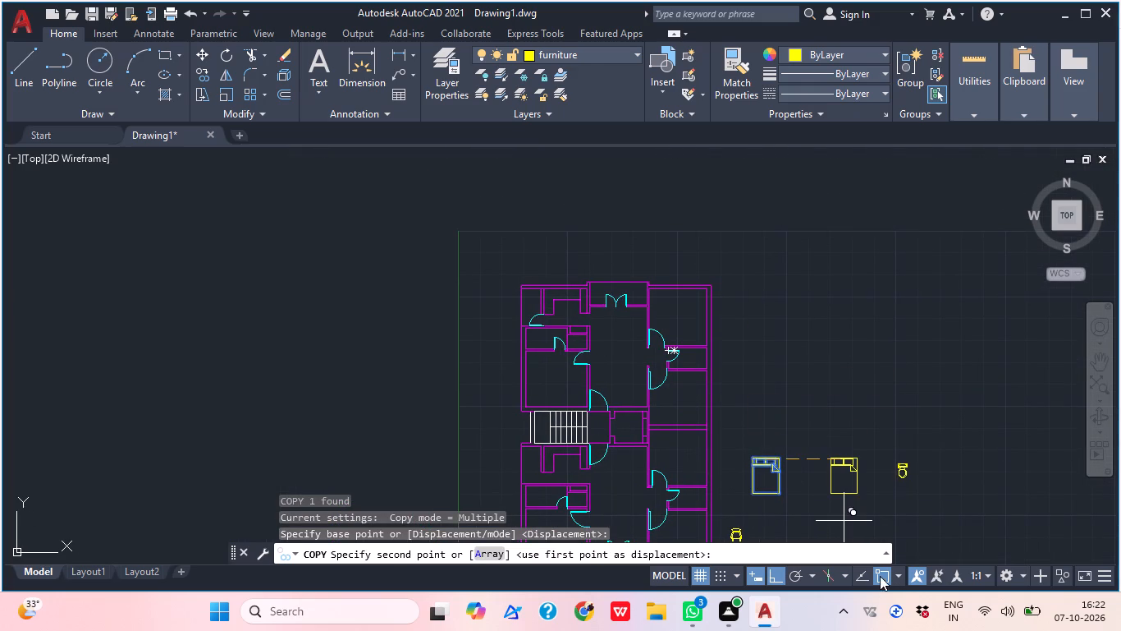
pyautogui.click(767, 573)
pyautogui.scroll(2, 672, 297)
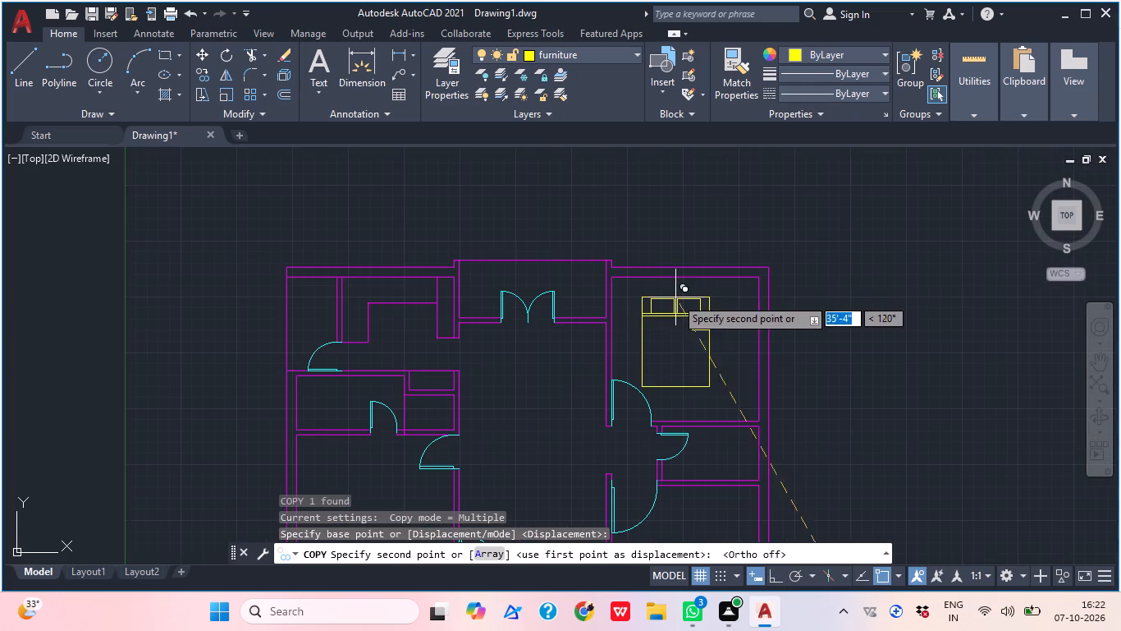
pyautogui.moveTo(683, 283); pyautogui.dragTo(637, 286, button='middle')
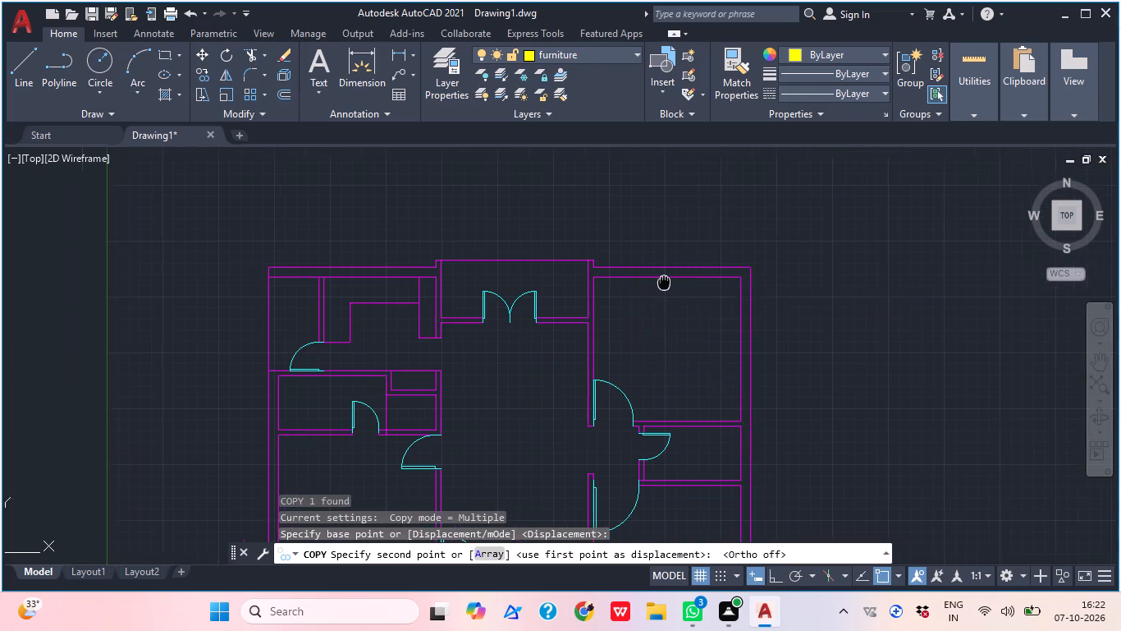
pyautogui.moveTo(637, 286); pyautogui.dragTo(625, 288, button='middle')
pyautogui.scroll(2, 632, 292)
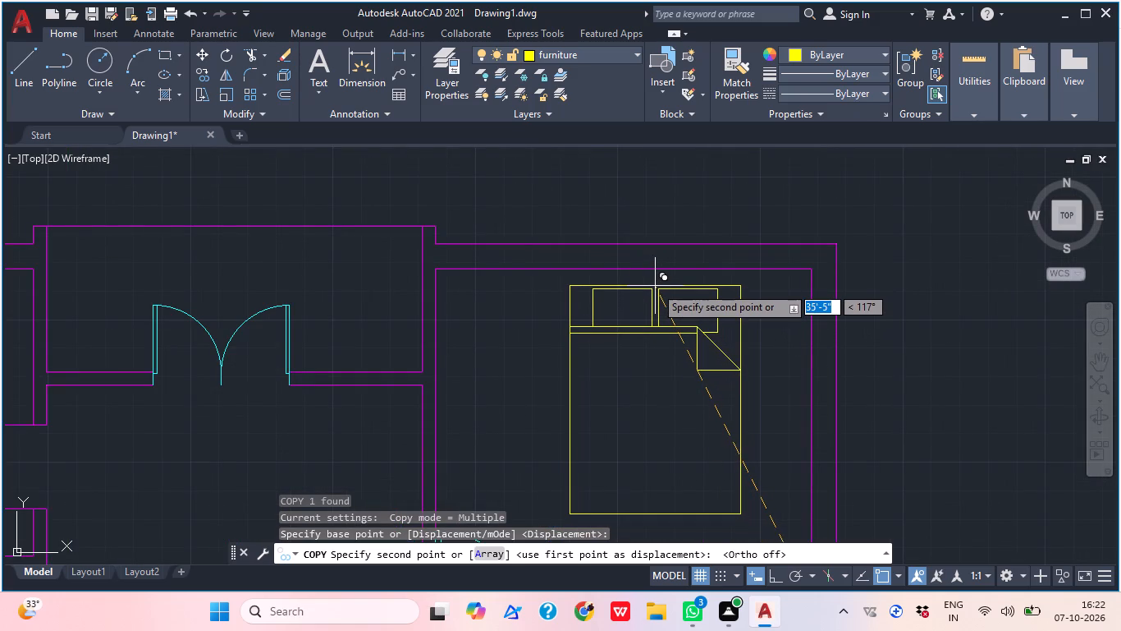
pyautogui.click(655, 287)
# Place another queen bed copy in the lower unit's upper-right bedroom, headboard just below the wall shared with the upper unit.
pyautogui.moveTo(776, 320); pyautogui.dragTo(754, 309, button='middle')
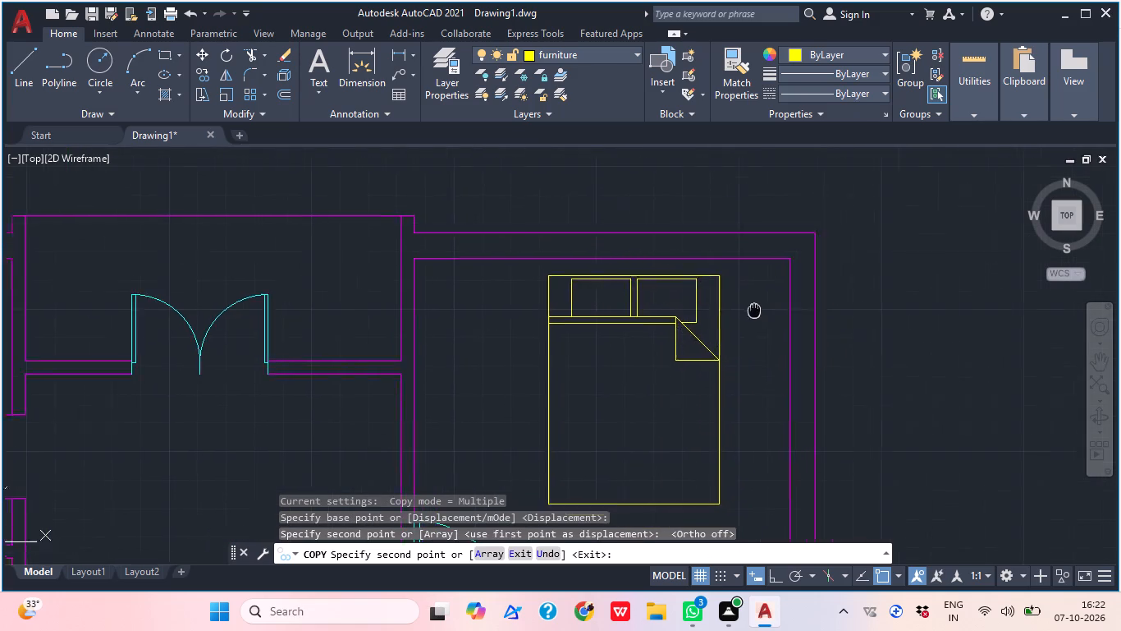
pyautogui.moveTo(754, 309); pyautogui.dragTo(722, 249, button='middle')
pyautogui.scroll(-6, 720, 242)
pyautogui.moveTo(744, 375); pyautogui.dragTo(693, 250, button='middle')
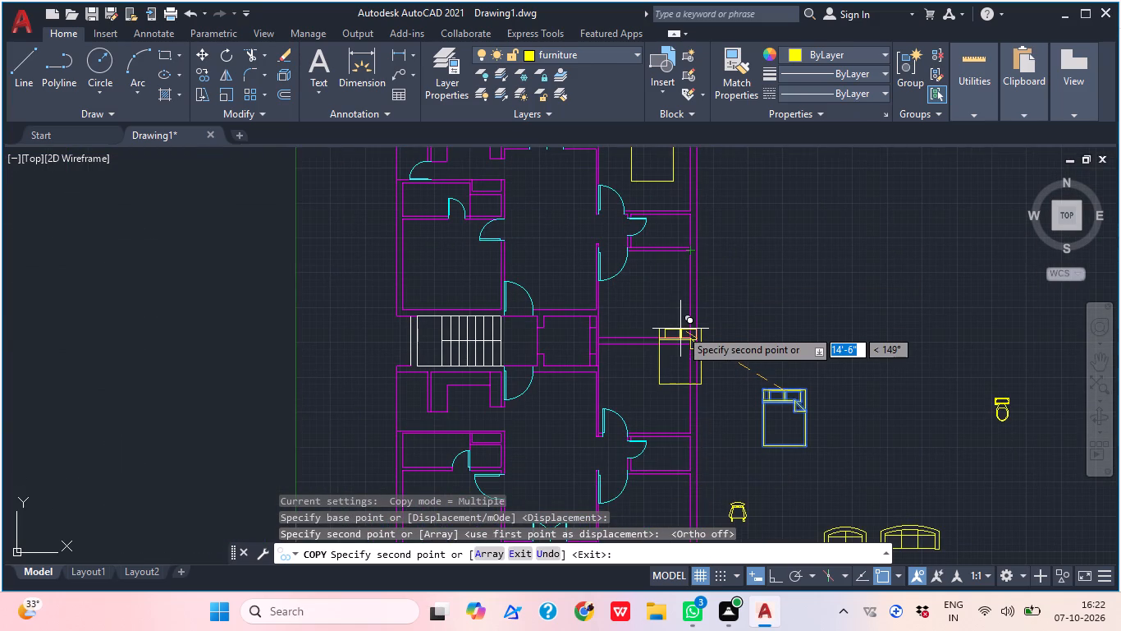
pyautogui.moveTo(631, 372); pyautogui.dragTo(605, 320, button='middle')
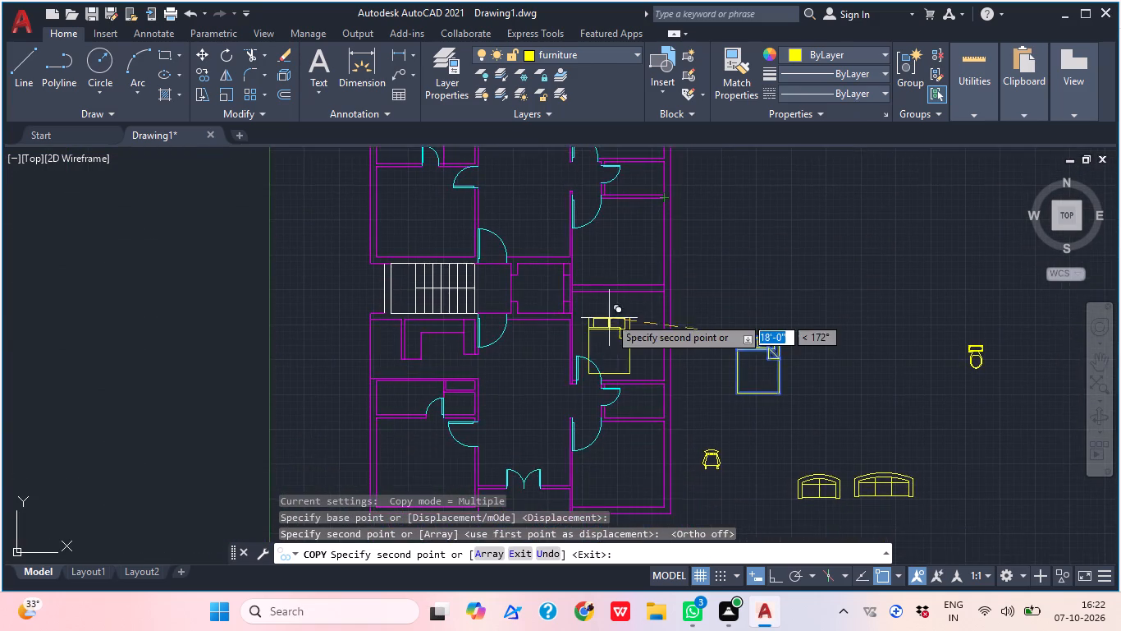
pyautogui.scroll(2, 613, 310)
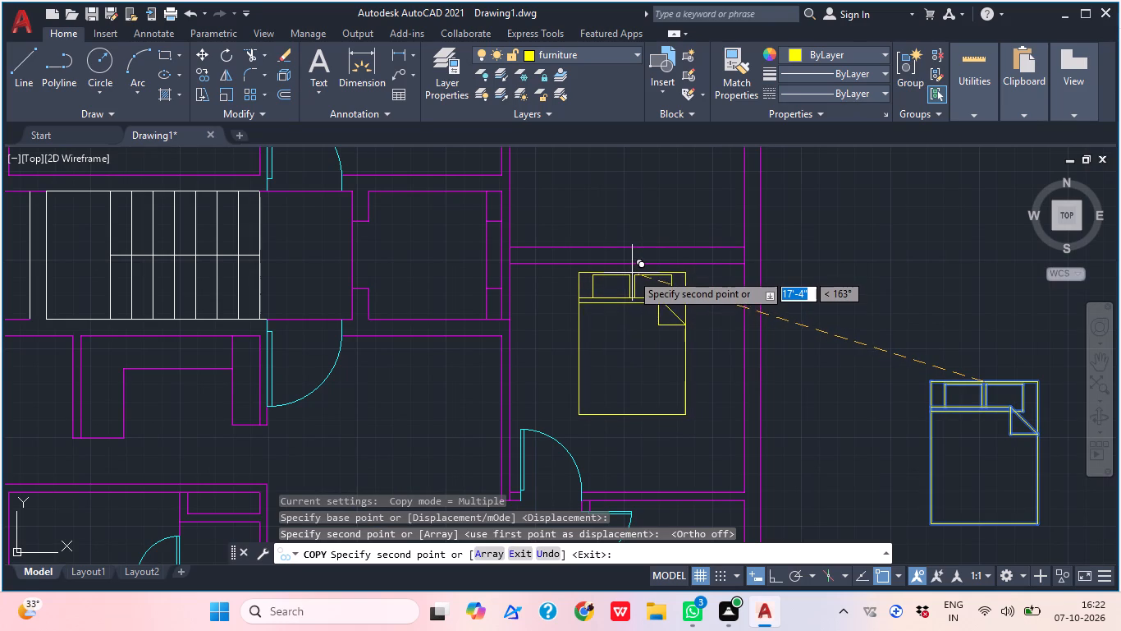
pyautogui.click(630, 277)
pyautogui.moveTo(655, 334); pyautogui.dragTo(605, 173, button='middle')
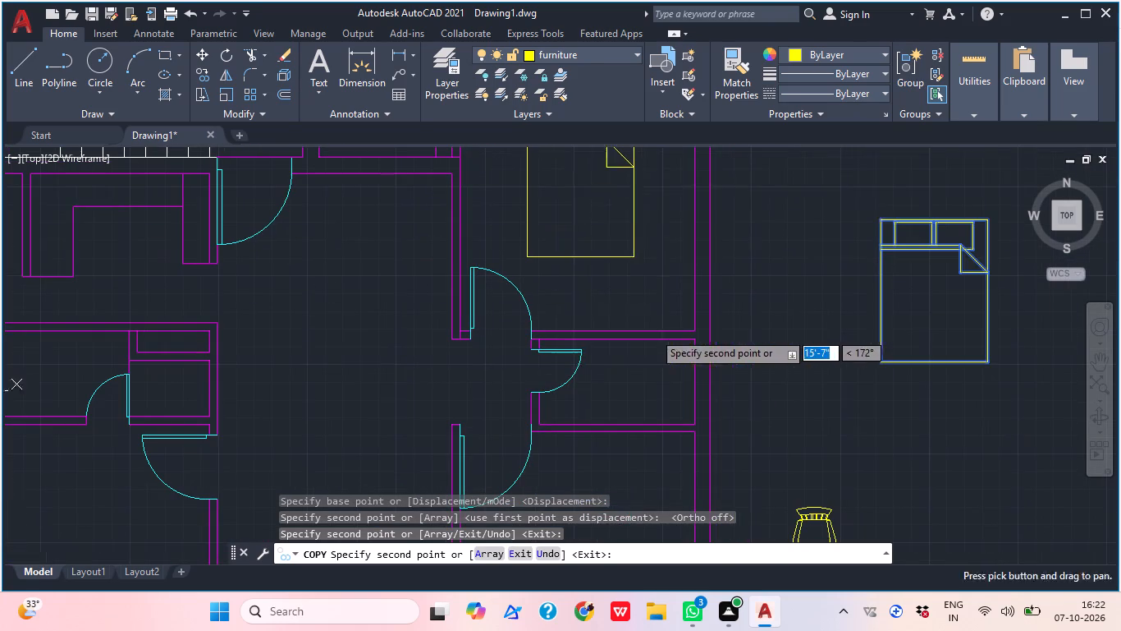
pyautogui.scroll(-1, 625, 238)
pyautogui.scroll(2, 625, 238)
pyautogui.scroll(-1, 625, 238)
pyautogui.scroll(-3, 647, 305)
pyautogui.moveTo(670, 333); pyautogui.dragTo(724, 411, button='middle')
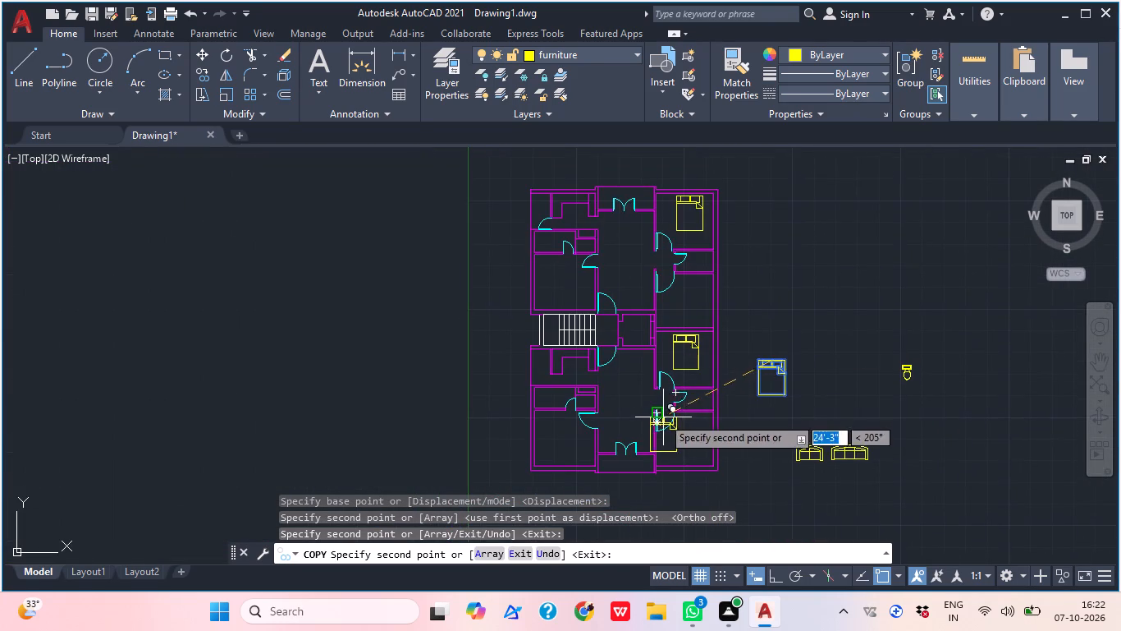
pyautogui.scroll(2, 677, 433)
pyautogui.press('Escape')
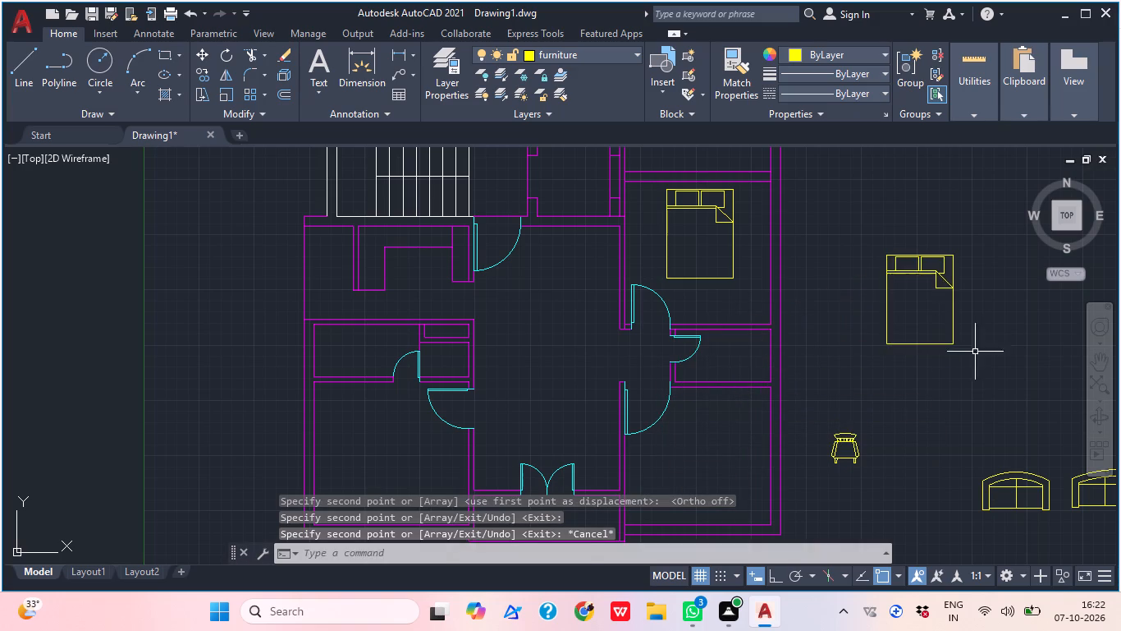
# Rotate the source queen bed outside the plan by 270° about its headboard midpoint so the headboard faces right.
pyautogui.moveTo(998, 393); pyautogui.dragTo(999, 385)
pyautogui.click(870, 191)
pyautogui.press('r')
pyautogui.press('o')
pyautogui.press('space')
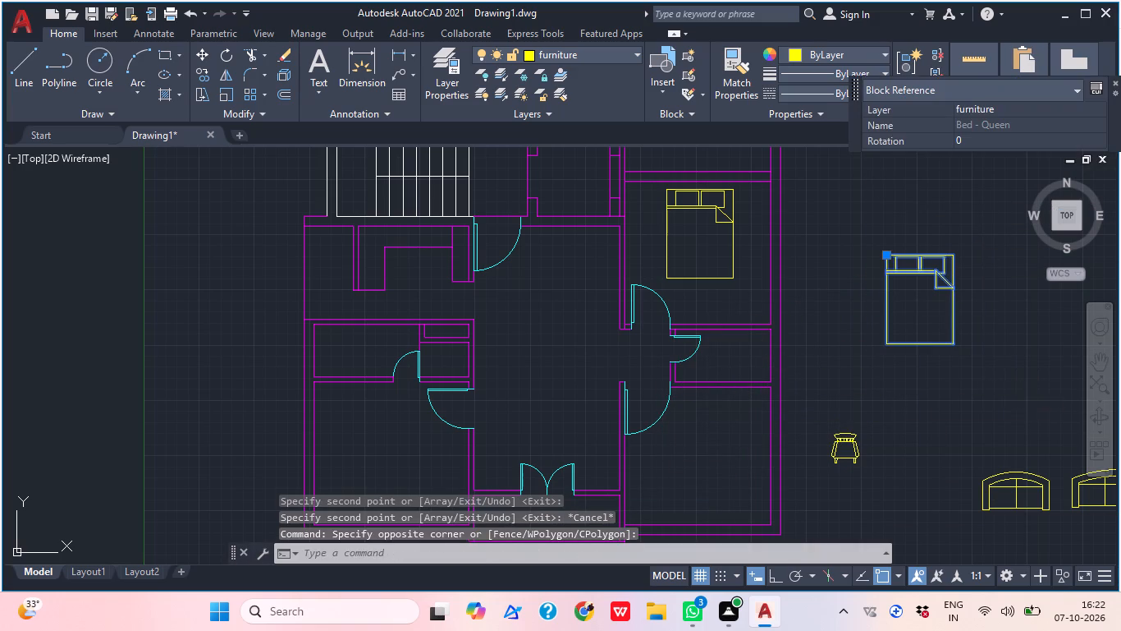
pyautogui.click(918, 258)
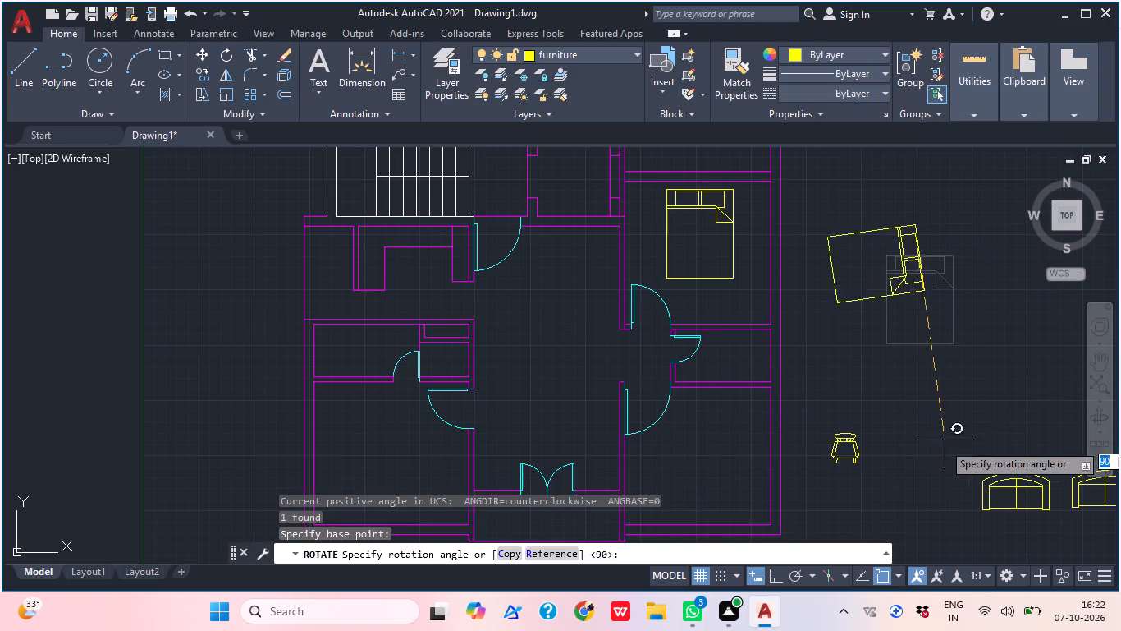
pyautogui.click(768, 574)
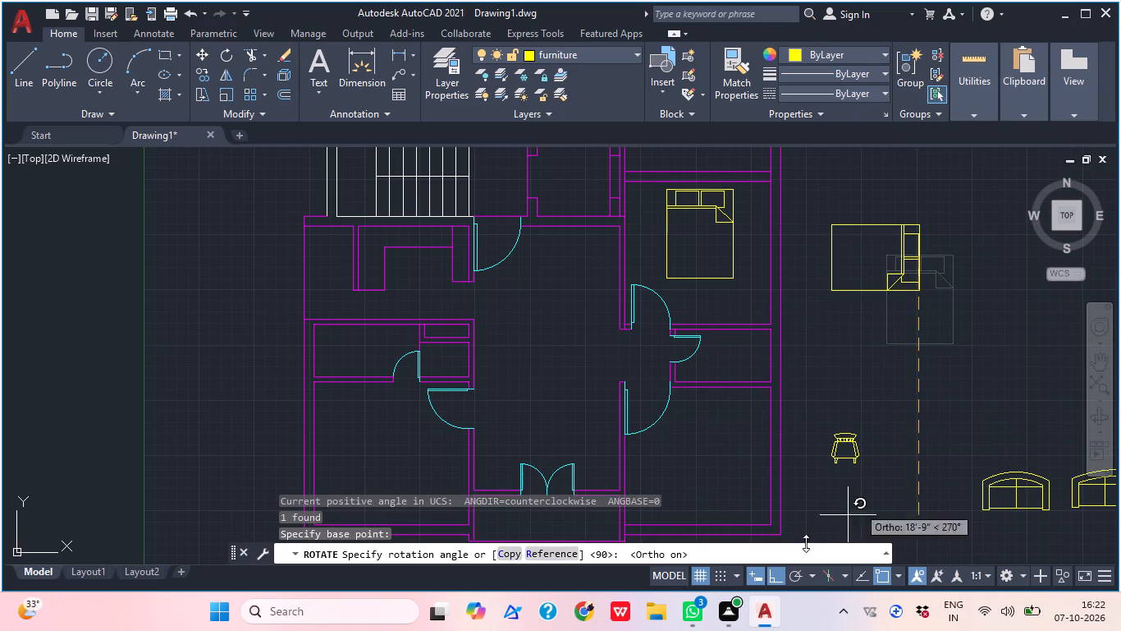
pyautogui.click(932, 414)
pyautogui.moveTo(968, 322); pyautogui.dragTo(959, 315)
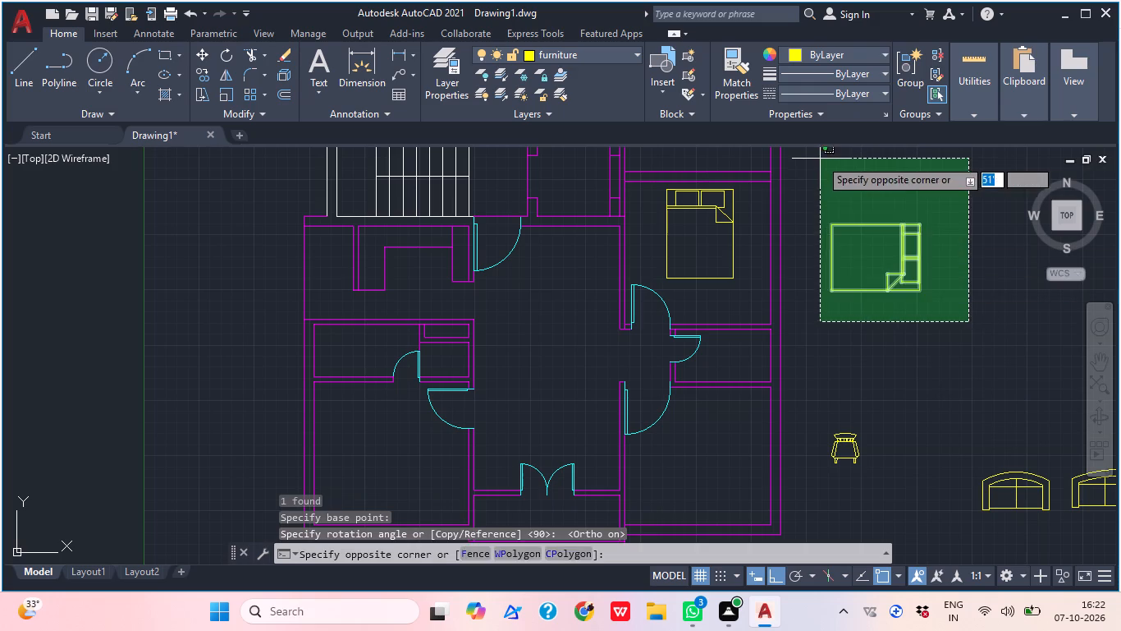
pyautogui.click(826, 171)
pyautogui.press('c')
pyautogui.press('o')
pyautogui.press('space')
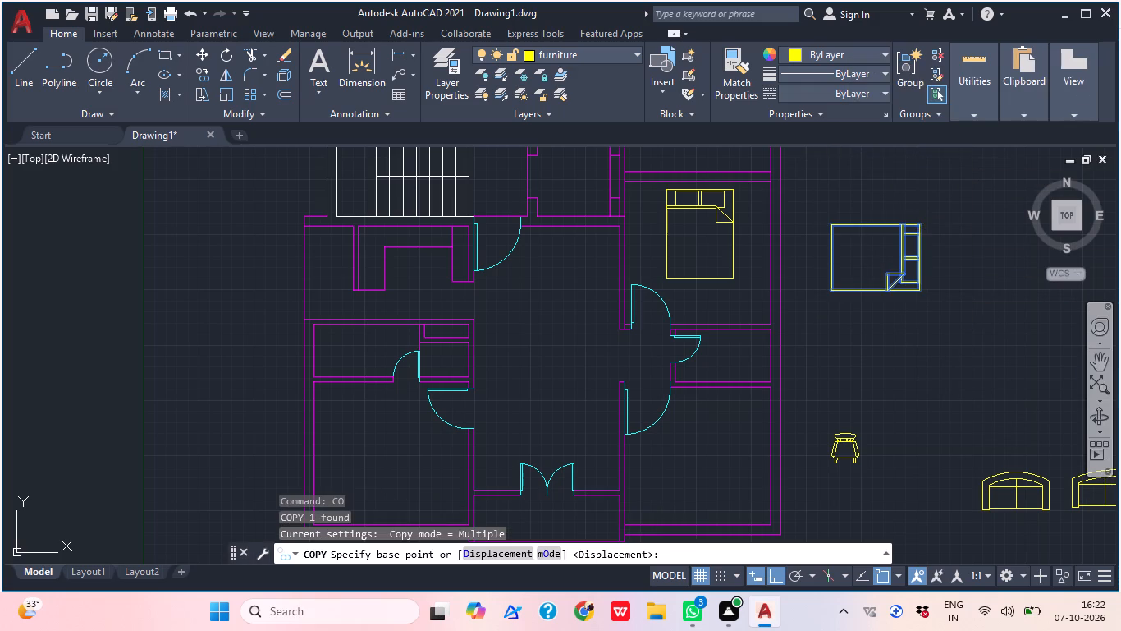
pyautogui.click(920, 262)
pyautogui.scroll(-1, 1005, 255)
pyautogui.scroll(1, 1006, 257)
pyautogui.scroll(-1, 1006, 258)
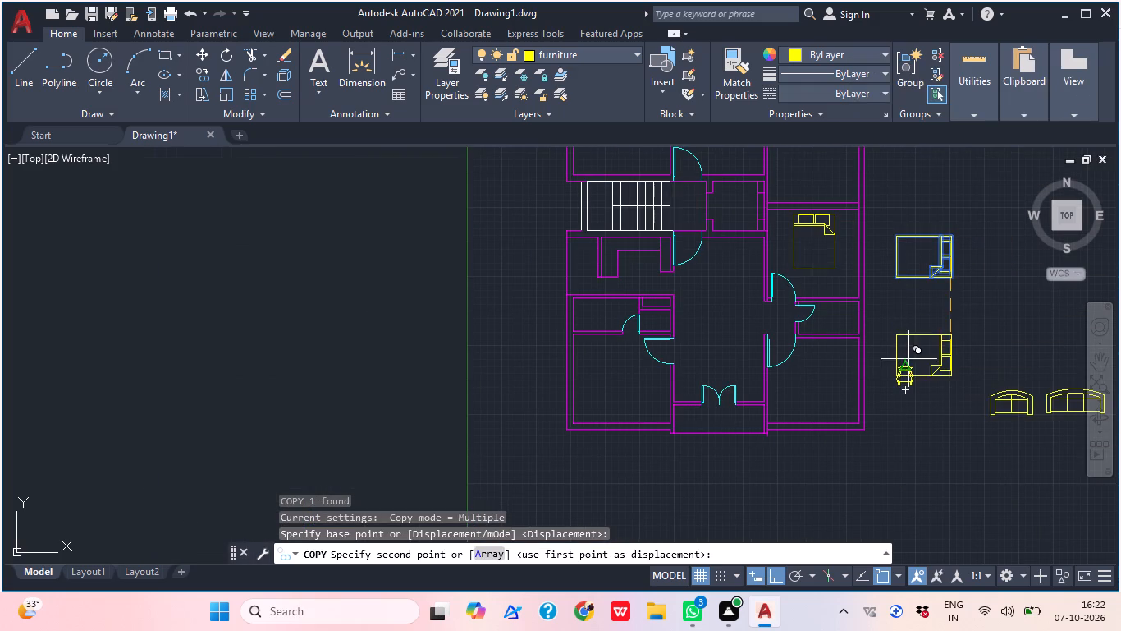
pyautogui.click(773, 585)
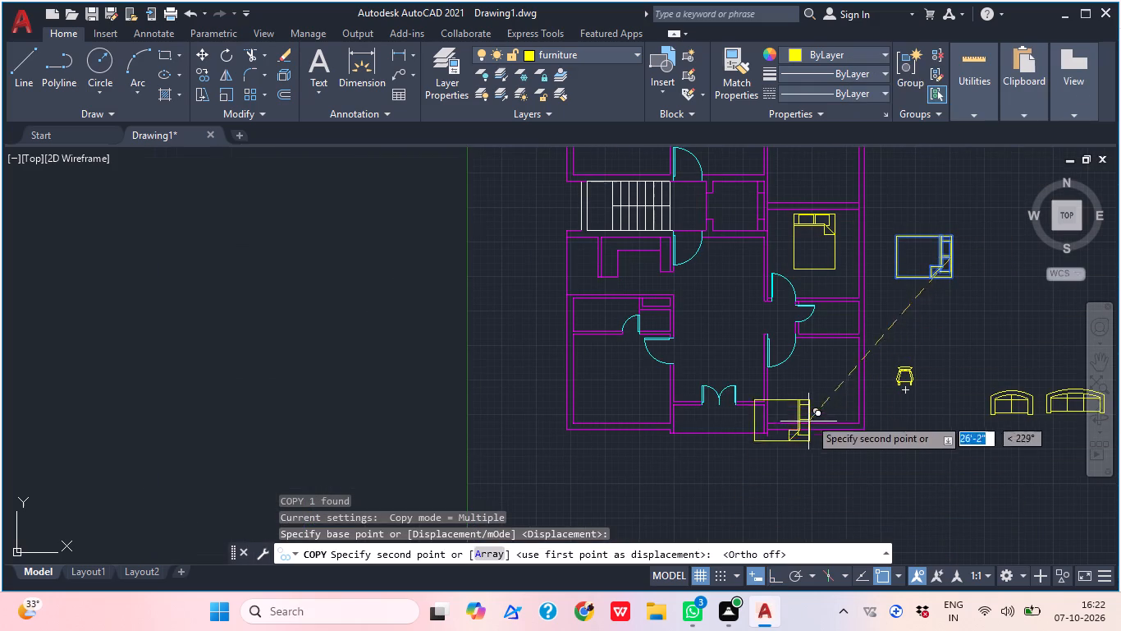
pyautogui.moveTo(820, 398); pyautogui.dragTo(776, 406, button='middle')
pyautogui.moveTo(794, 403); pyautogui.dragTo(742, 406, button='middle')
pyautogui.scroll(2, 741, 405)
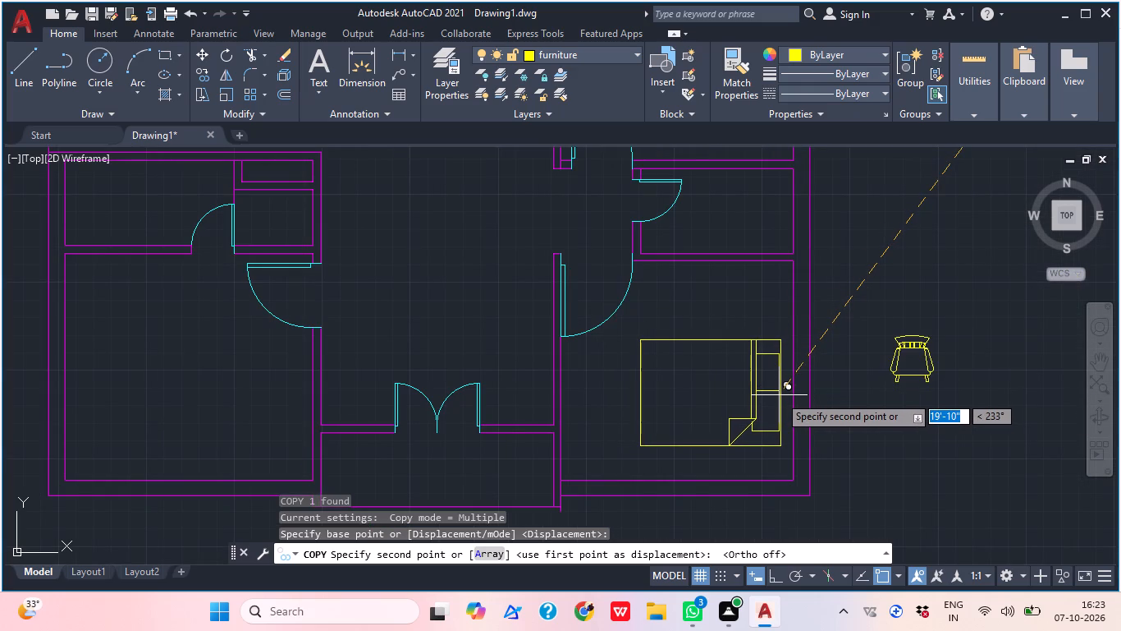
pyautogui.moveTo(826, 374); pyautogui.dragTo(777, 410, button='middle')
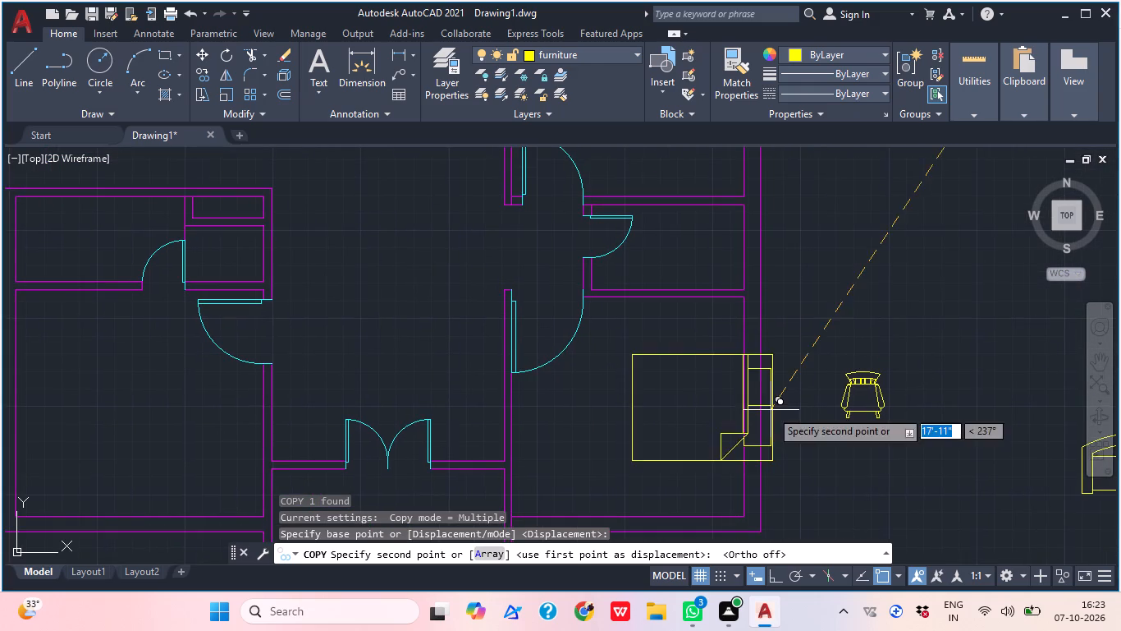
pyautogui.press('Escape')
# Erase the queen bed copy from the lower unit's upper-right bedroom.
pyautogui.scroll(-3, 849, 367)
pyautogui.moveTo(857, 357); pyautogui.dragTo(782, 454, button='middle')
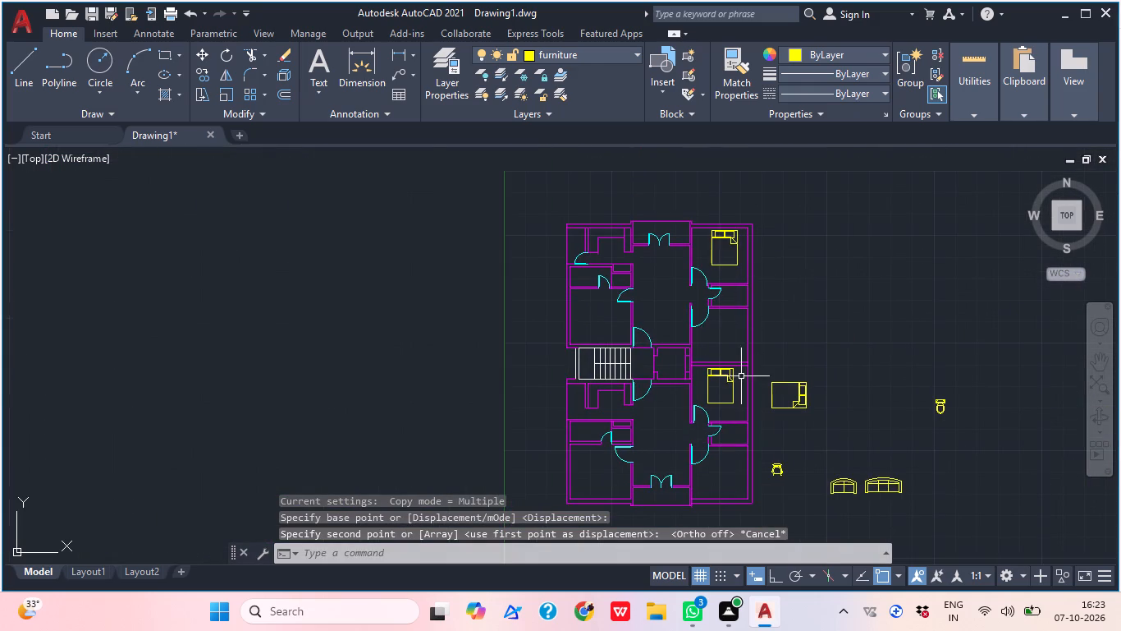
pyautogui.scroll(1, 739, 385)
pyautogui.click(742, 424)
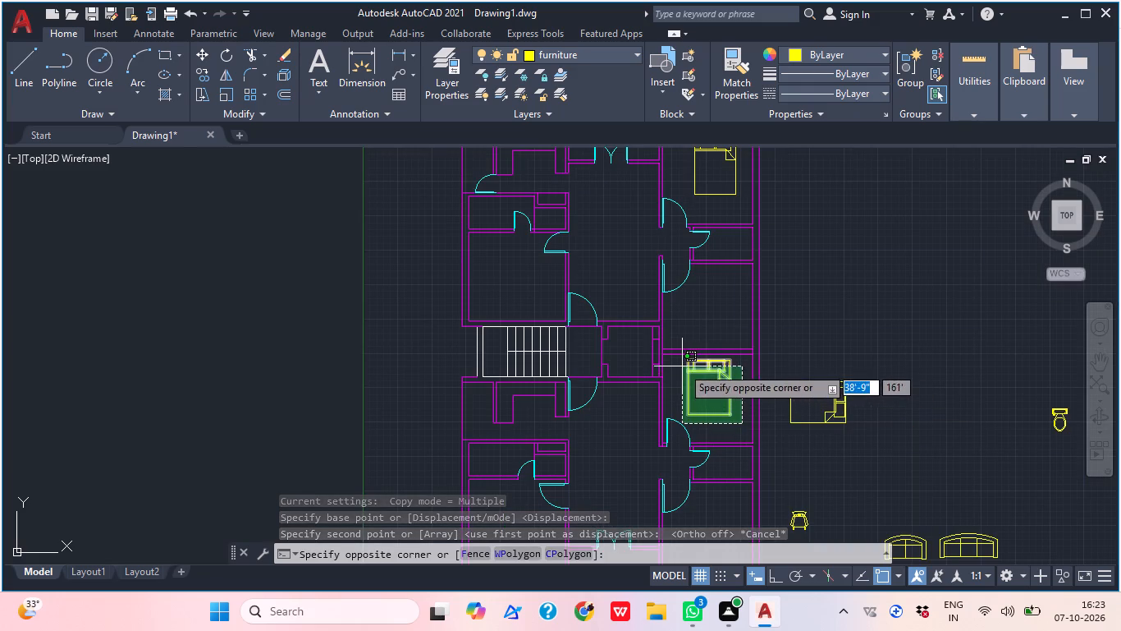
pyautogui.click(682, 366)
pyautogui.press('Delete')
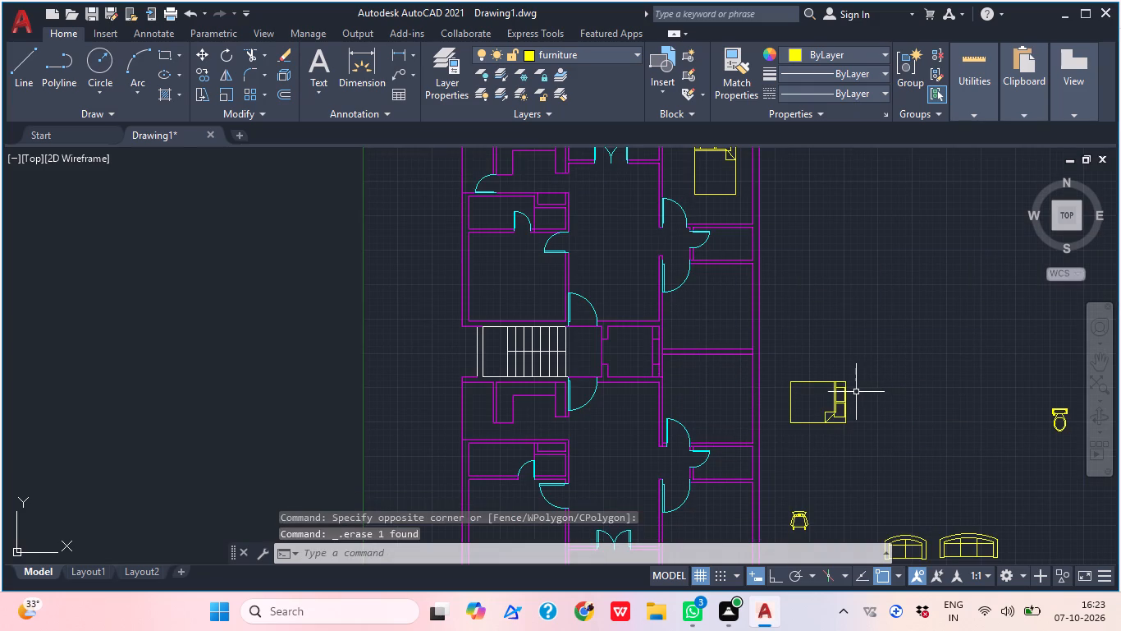
# Draw a bedside table rectangle about 1'-4" by 9" just left of the bed's headboard in the upper unit's top-right bedroom.
pyautogui.moveTo(804, 268); pyautogui.dragTo(795, 339, button='middle')
pyautogui.scroll(1, 736, 239)
pyautogui.moveTo(725, 250); pyautogui.dragTo(730, 352, button='middle')
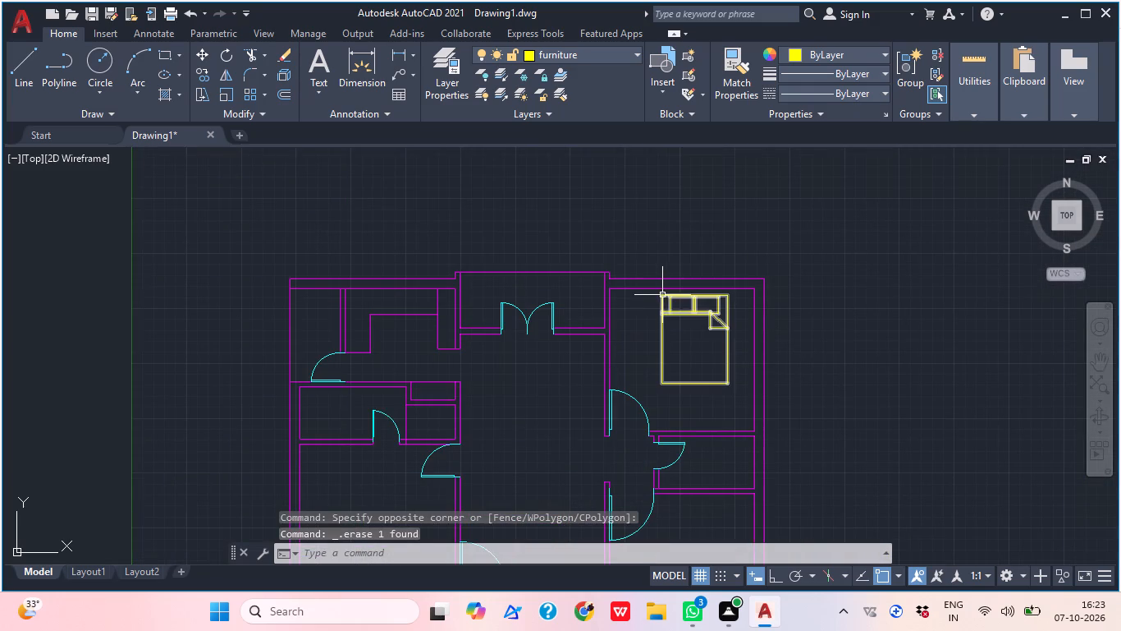
pyautogui.write('rec')
pyautogui.press('space')
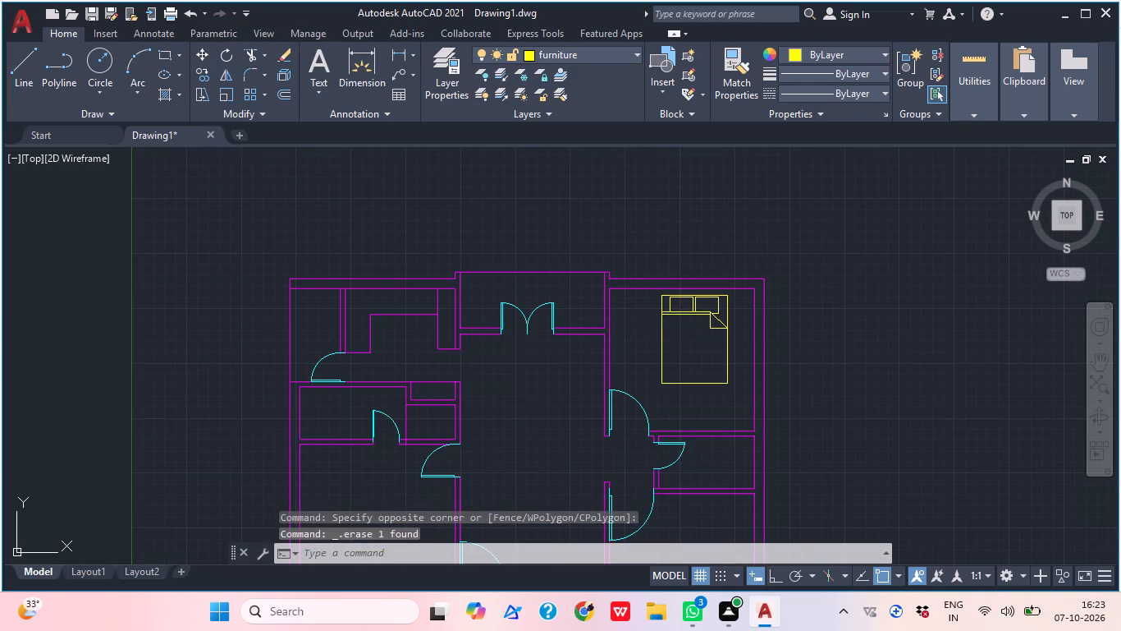
pyautogui.scroll(3, 643, 274)
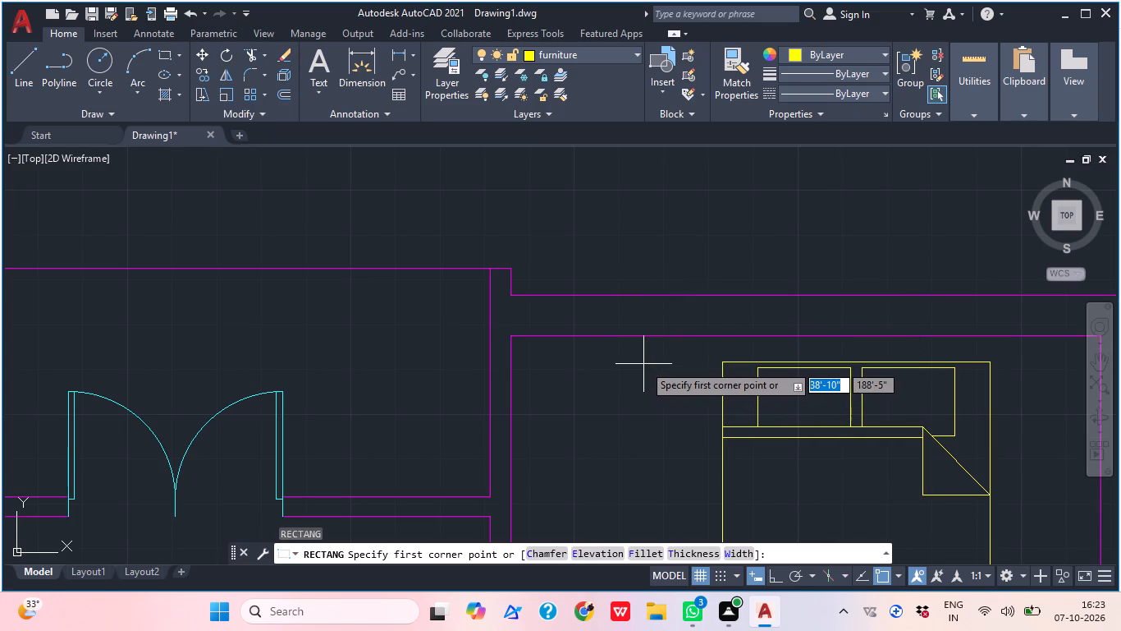
pyautogui.scroll(1, 643, 364)
pyautogui.scroll(-1, 643, 364)
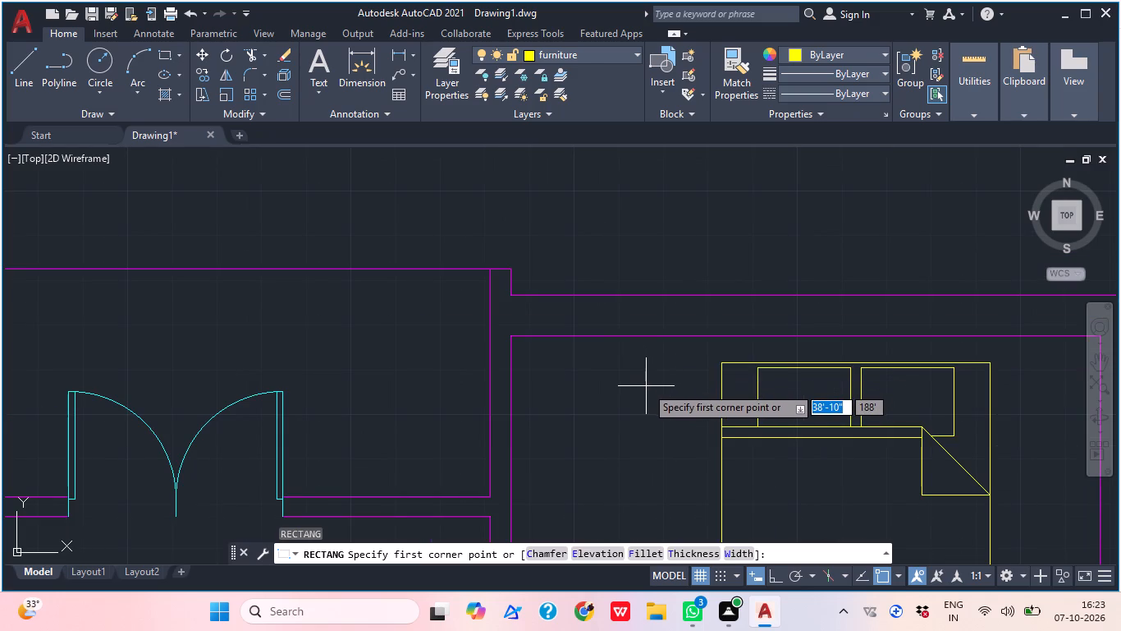
pyautogui.click(644, 376)
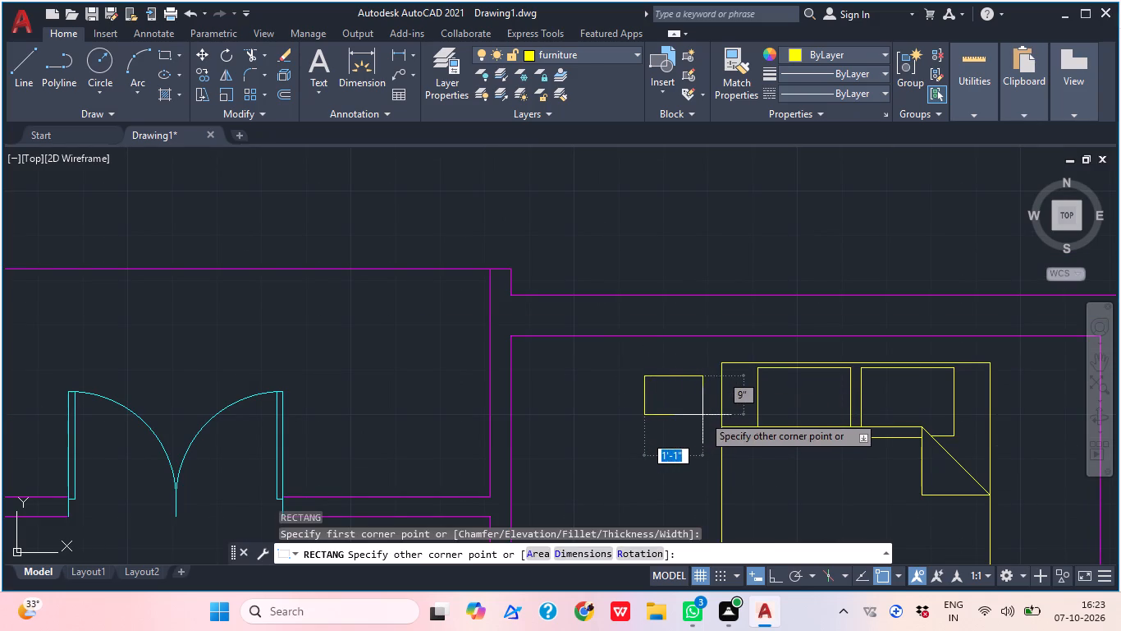
pyautogui.scroll(1, 711, 414)
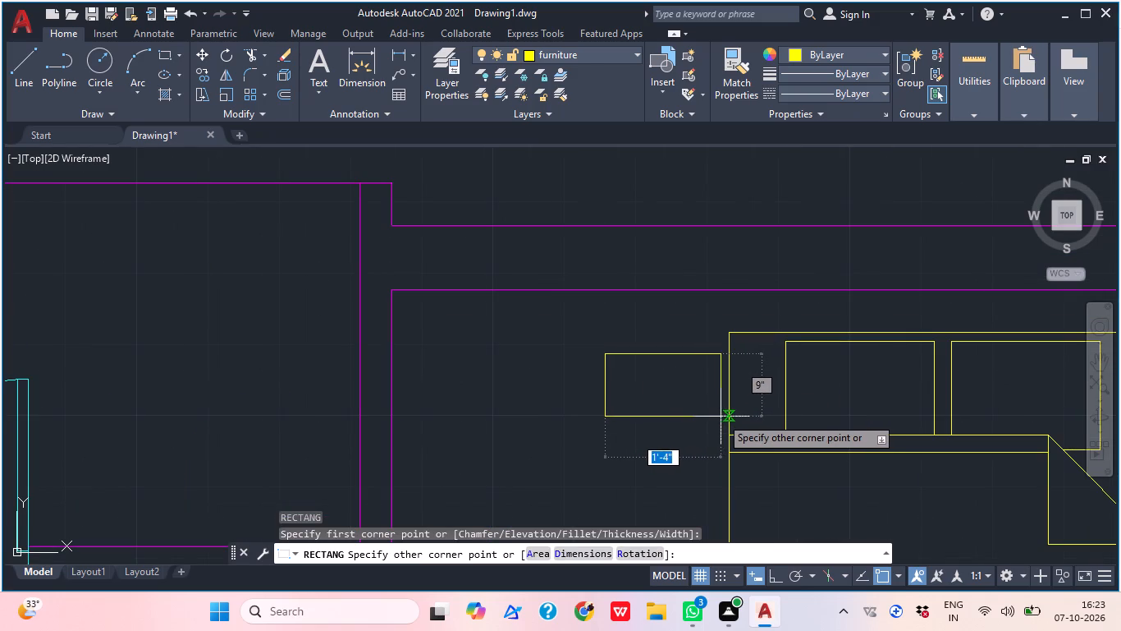
pyautogui.scroll(2, 721, 417)
pyautogui.click(727, 415)
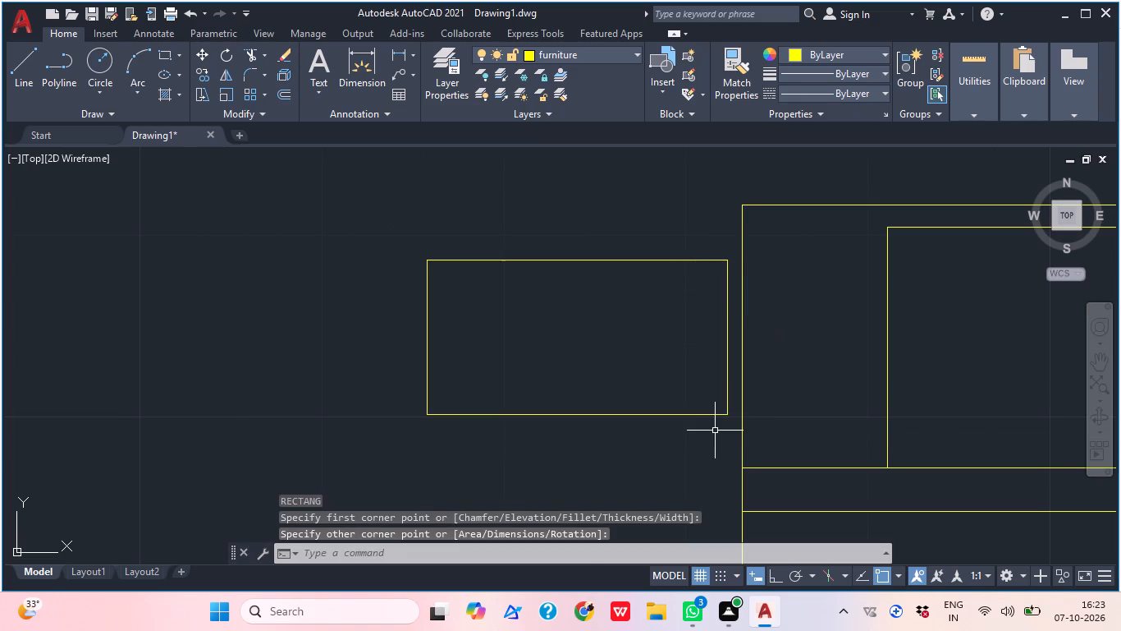
# Move the bedside table rectangle slightly to the left, widening its gap from the bed.
pyautogui.click(714, 432)
pyautogui.click(679, 401)
pyautogui.write('m')
pyautogui.press('space')
pyautogui.click(660, 427)
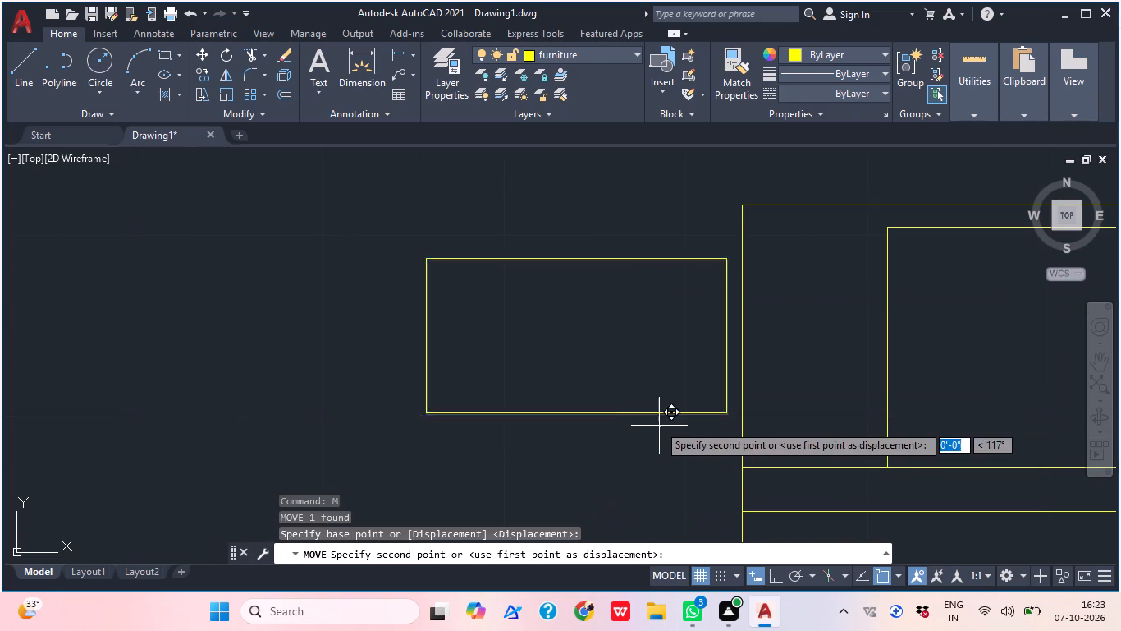
pyautogui.click(611, 429)
pyautogui.scroll(-2, 633, 403)
pyautogui.scroll(1, 633, 403)
pyautogui.scroll(-1, 633, 403)
pyautogui.moveTo(778, 421); pyautogui.dragTo(551, 390, button='middle')
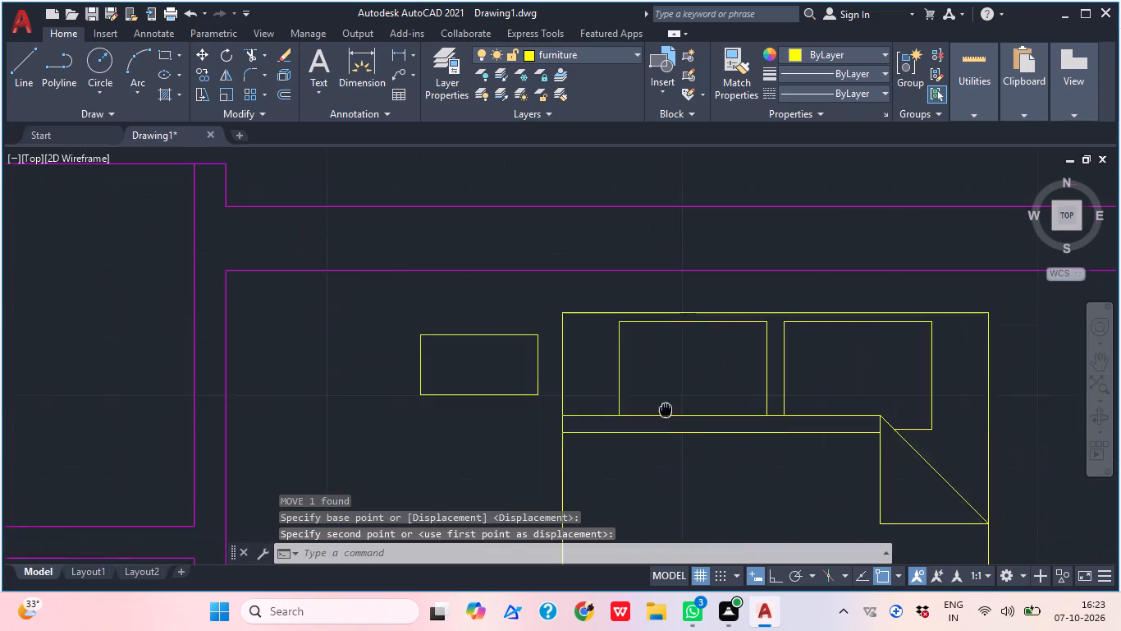
# Copy the bedside table to the opposite side of the bed in the upper unit's top-right bedroom.
pyautogui.moveTo(551, 390); pyautogui.dragTo(520, 385, button='middle')
pyautogui.scroll(-2, 566, 377)
pyautogui.click(480, 380)
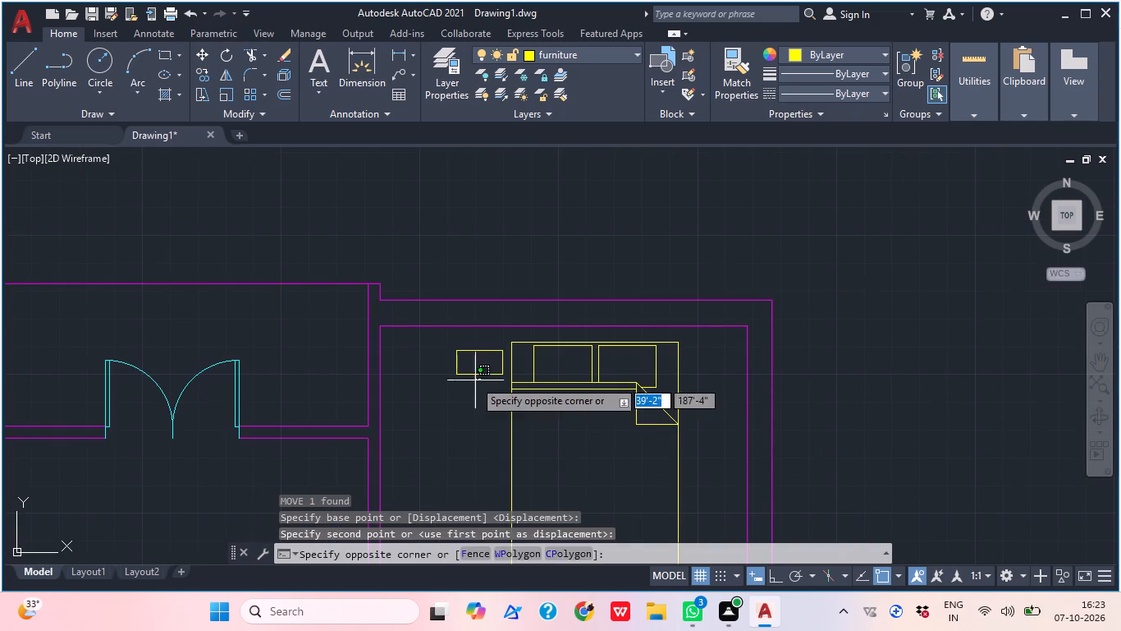
pyautogui.click(440, 360)
pyautogui.press('c')
pyautogui.press('o')
pyautogui.press('space')
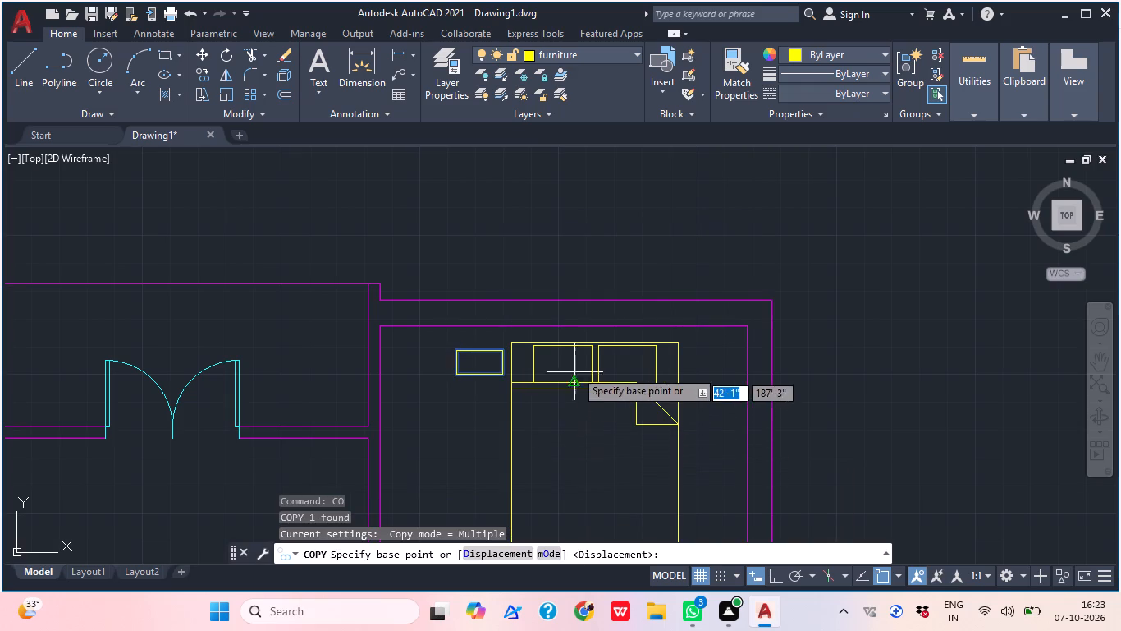
pyautogui.click(592, 348)
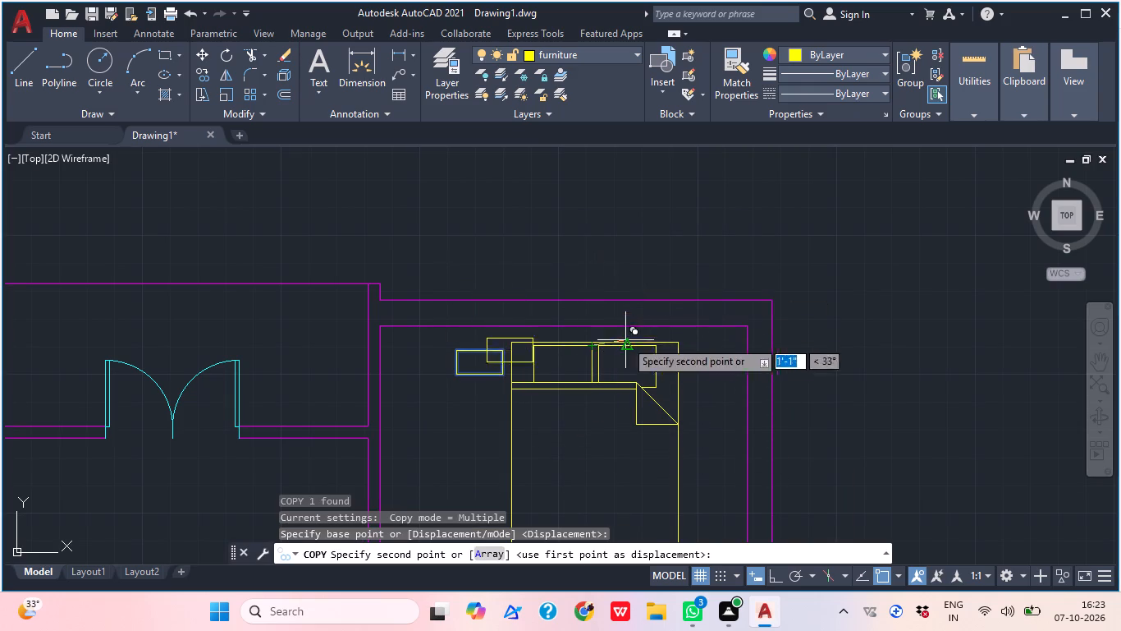
pyautogui.click(823, 343)
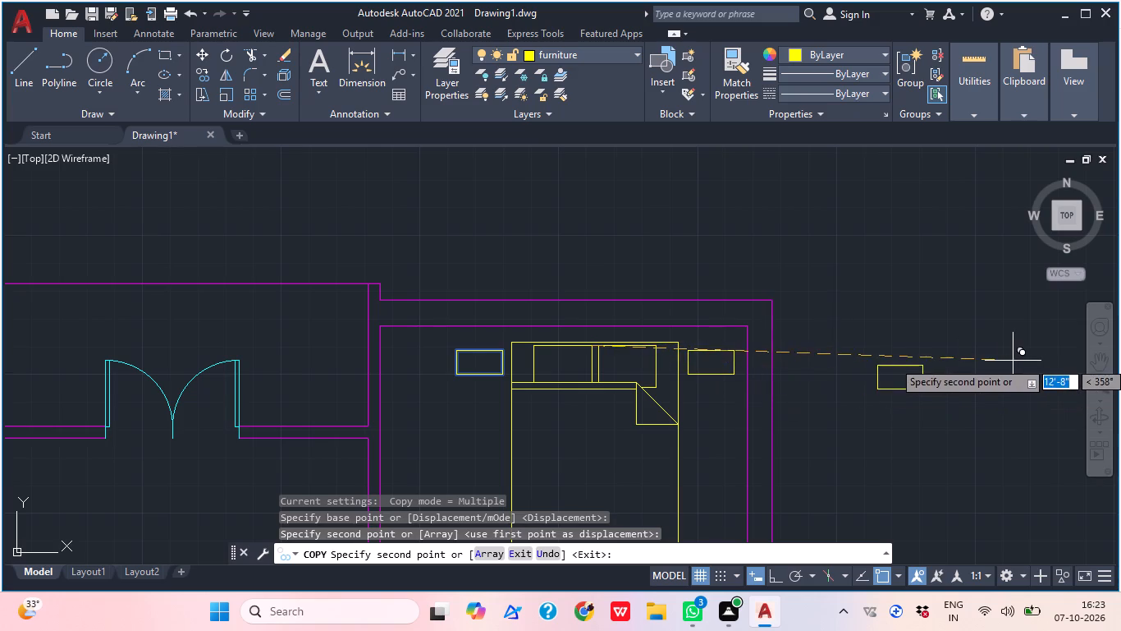
pyautogui.press('Escape')
# Copy the bed with both bedside tables into the lower unit's upper-right bedroom, with the headboard close to its top wall.
pyautogui.scroll(-1, 780, 409)
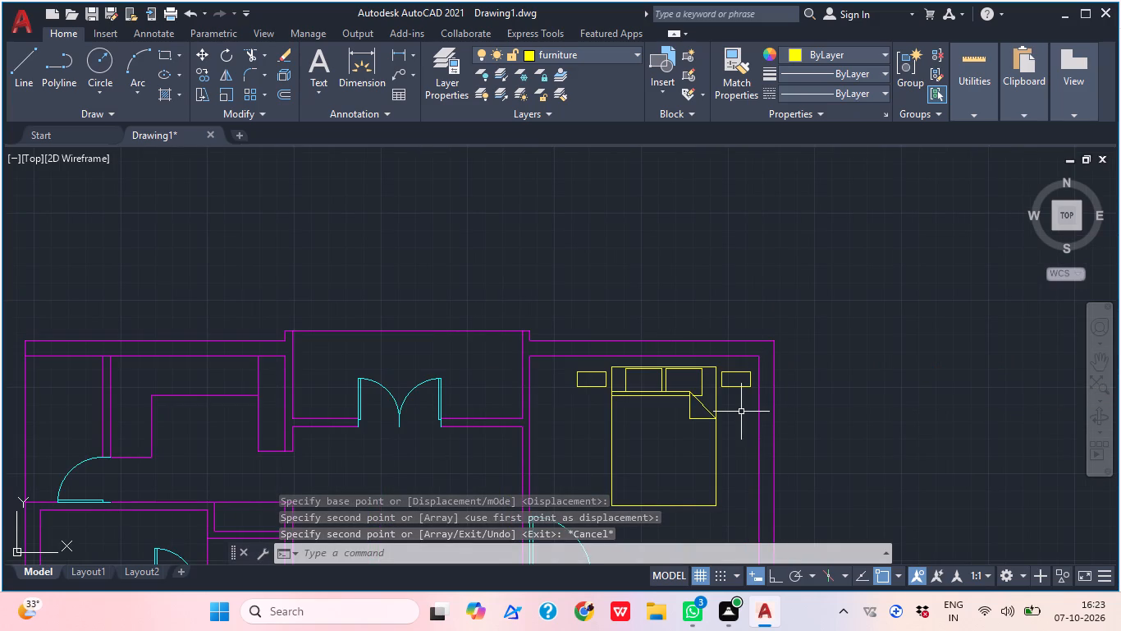
pyautogui.moveTo(718, 405); pyautogui.dragTo(687, 412, button='middle')
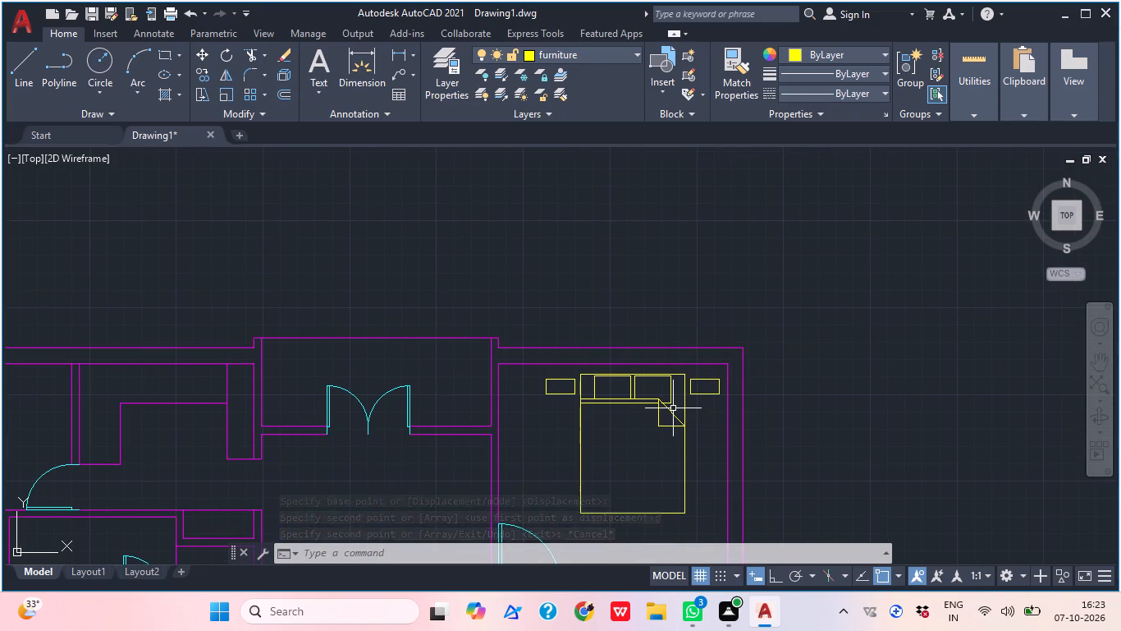
pyautogui.scroll(-2, 696, 379)
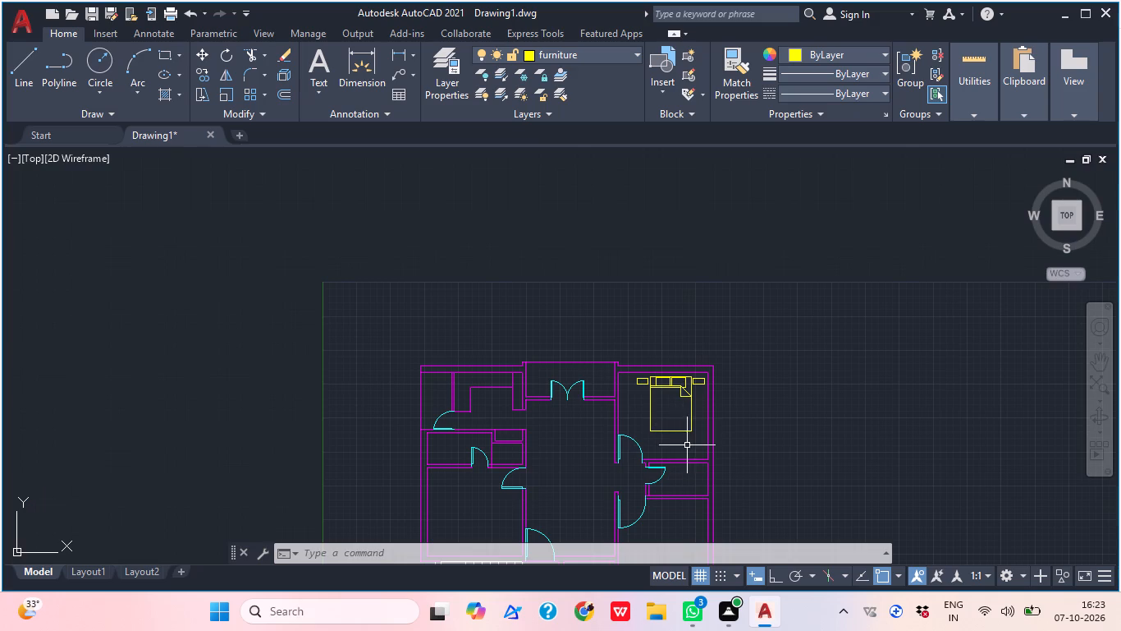
pyautogui.click(694, 437)
pyautogui.click(645, 380)
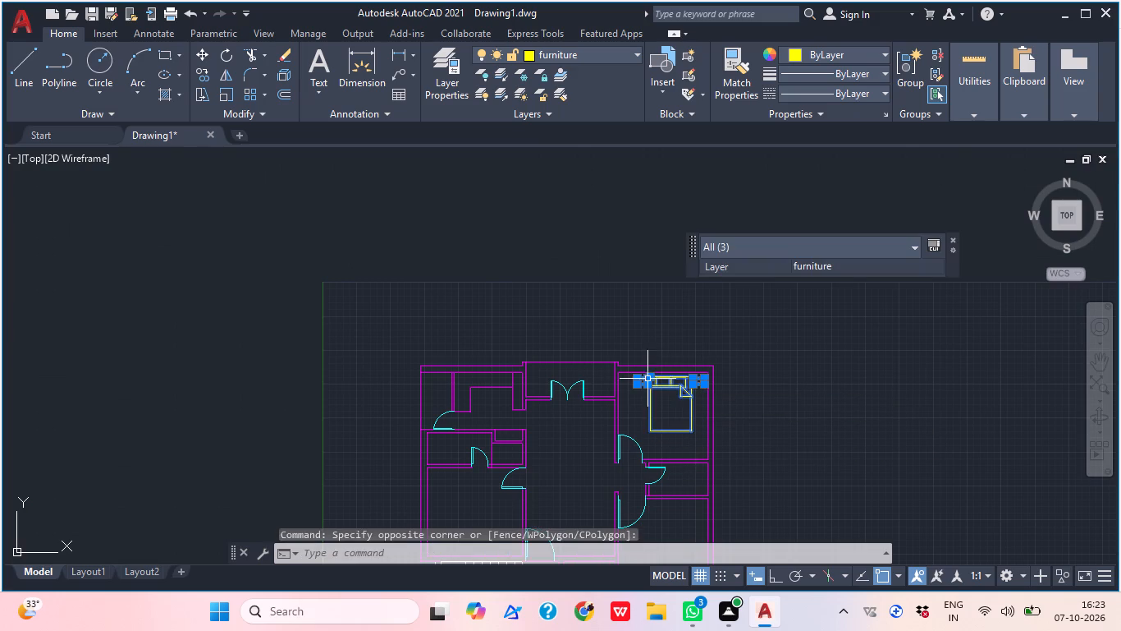
pyautogui.press('c')
pyautogui.press('o')
pyautogui.press('space')
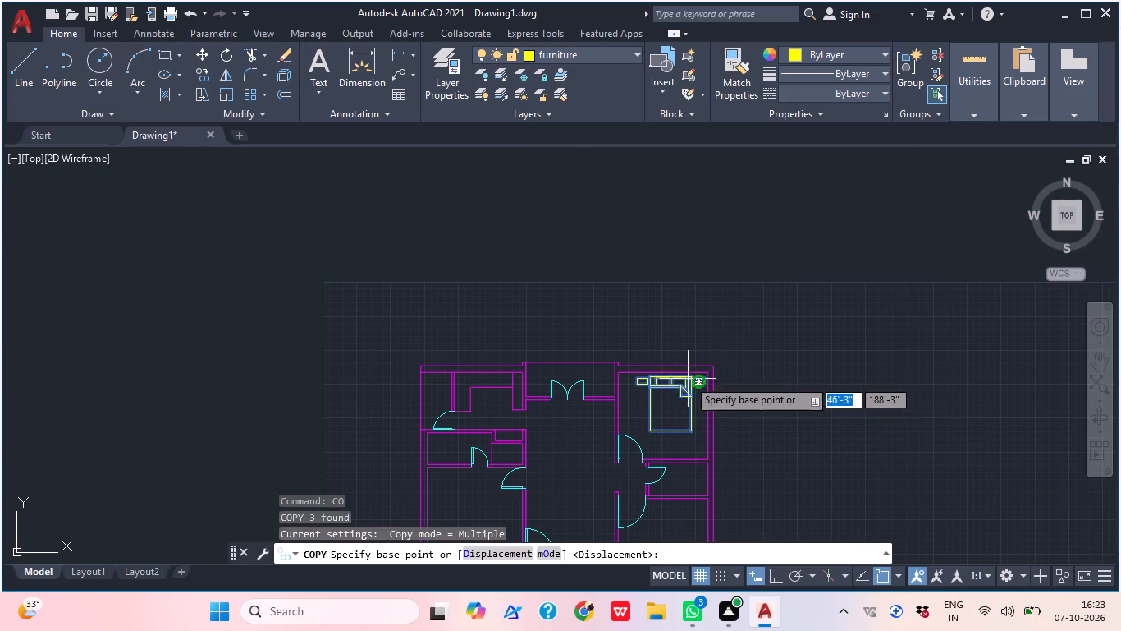
pyautogui.click(670, 375)
pyautogui.moveTo(702, 329); pyautogui.dragTo(713, 284, button='middle')
pyautogui.moveTo(702, 496); pyautogui.dragTo(679, 404, button='middle')
pyautogui.scroll(-1, 679, 404)
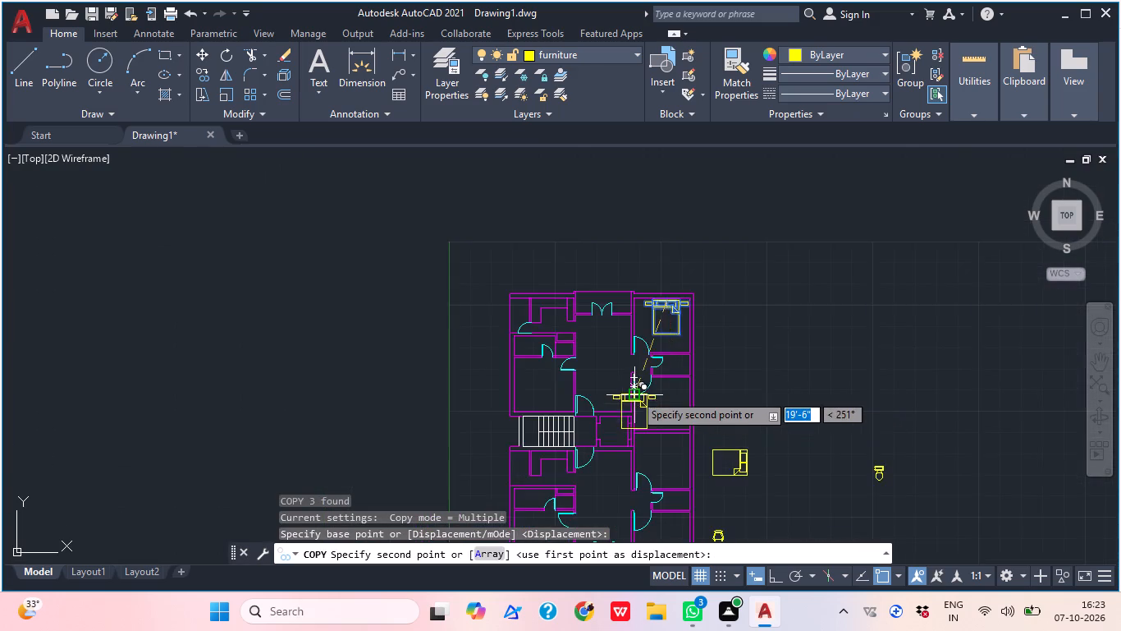
pyautogui.scroll(3, 634, 394)
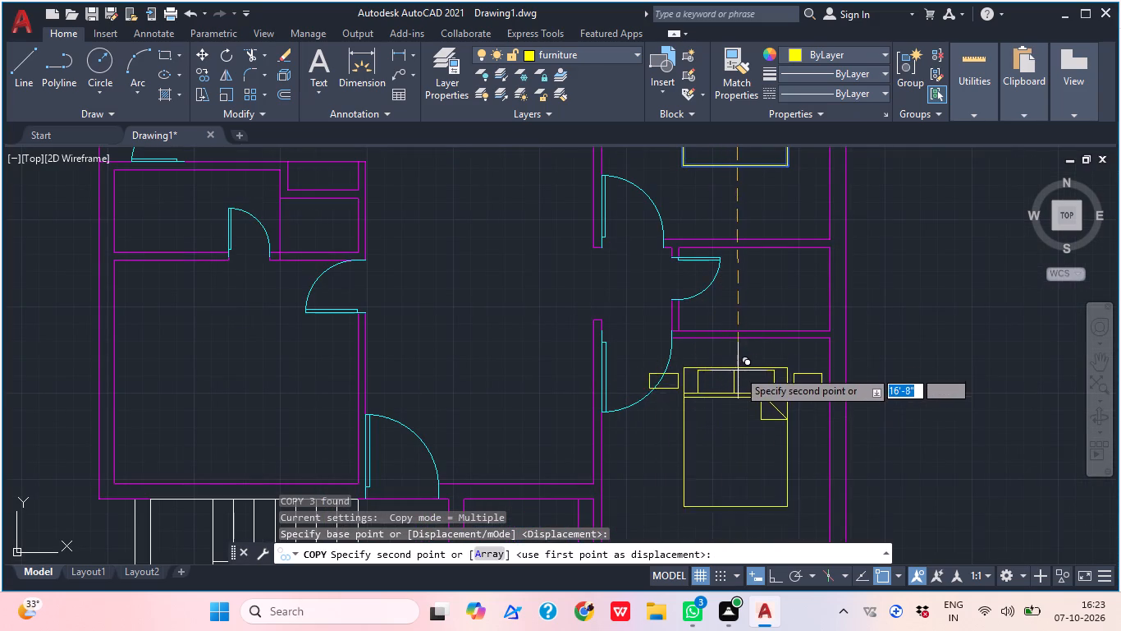
pyautogui.scroll(-1, 738, 363)
pyautogui.moveTo(752, 444); pyautogui.dragTo(751, 267, button='middle')
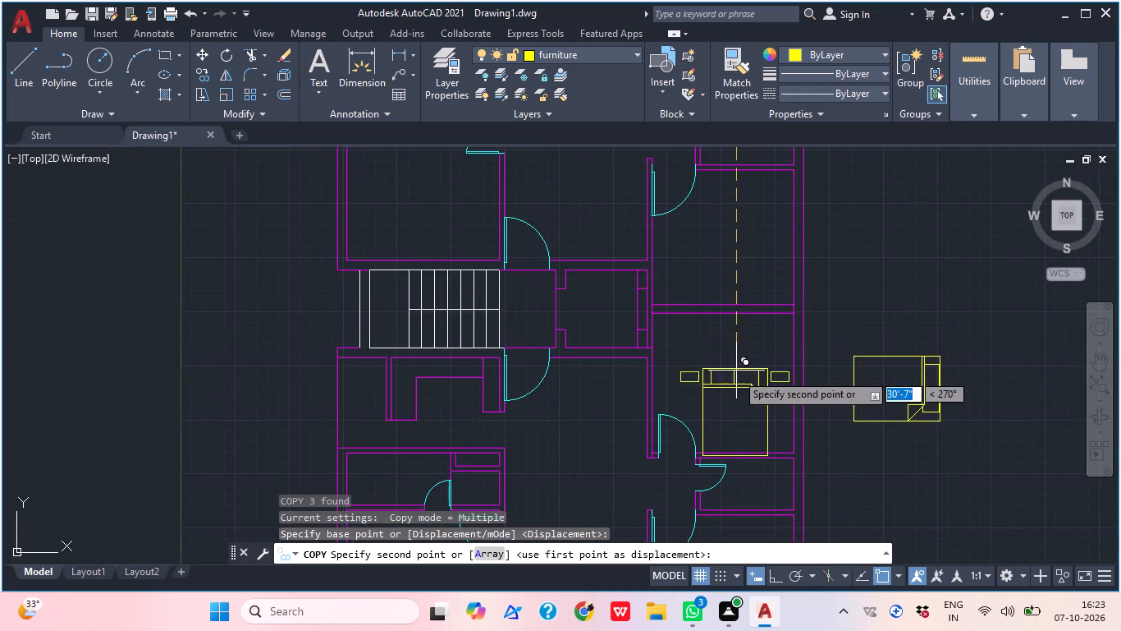
pyautogui.scroll(1, 734, 334)
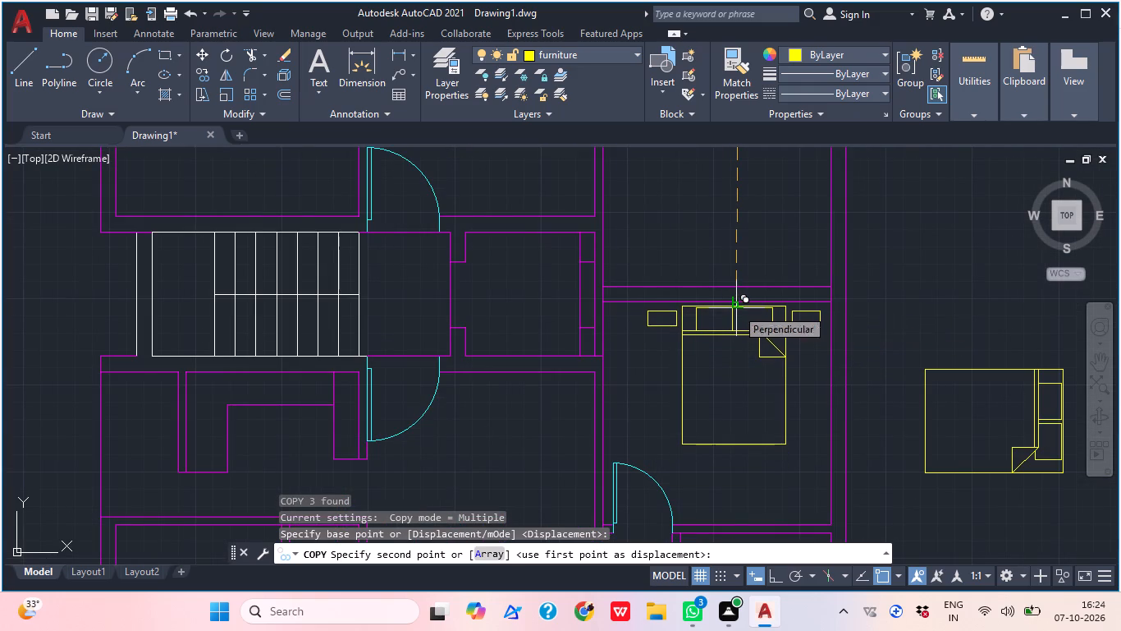
pyautogui.click(736, 311)
pyautogui.scroll(-3, 891, 319)
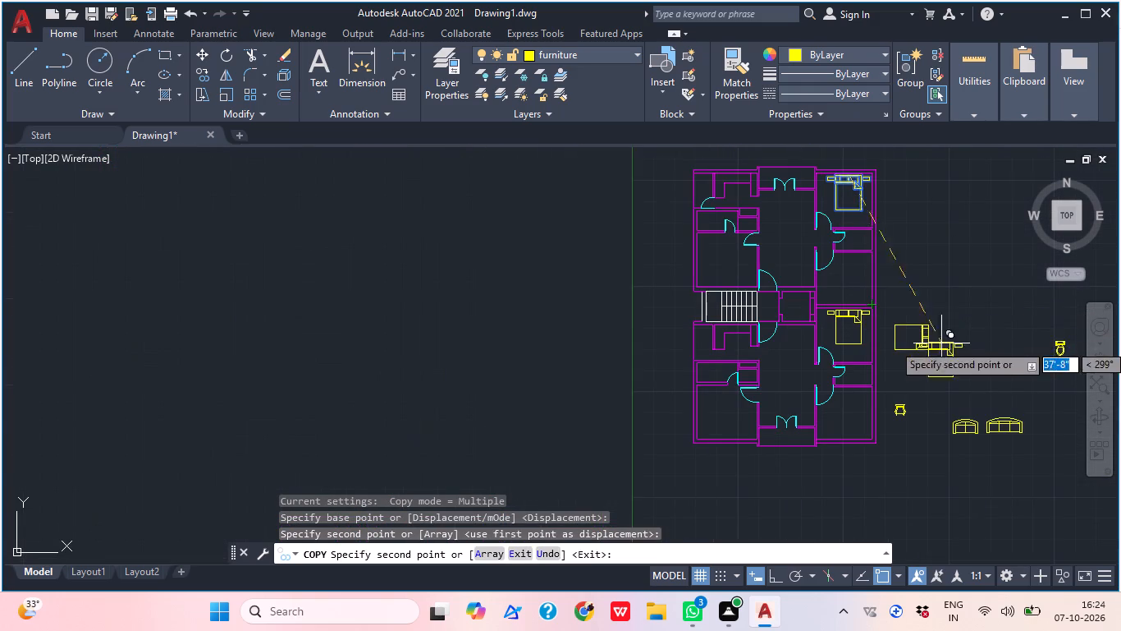
pyautogui.moveTo(941, 343); pyautogui.dragTo(873, 355, button='middle')
pyautogui.press('Escape')
pyautogui.click(869, 379)
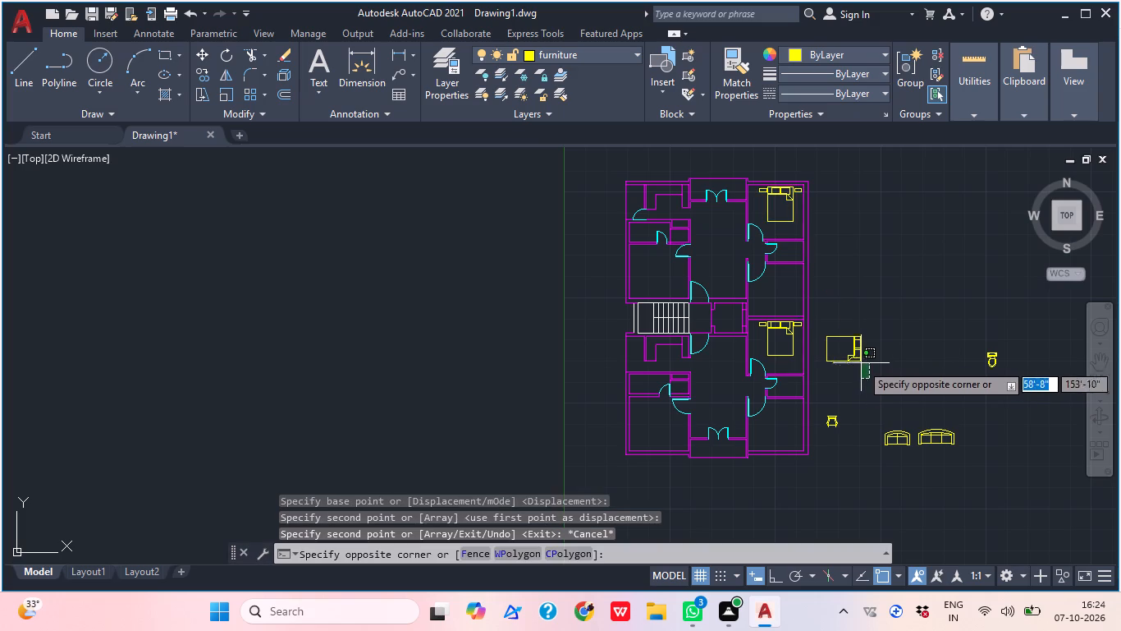
pyautogui.press('Escape')
# Group the bed and its two bedside tables in the lower unit's upper-right bedroom.
pyautogui.scroll(3, 791, 320)
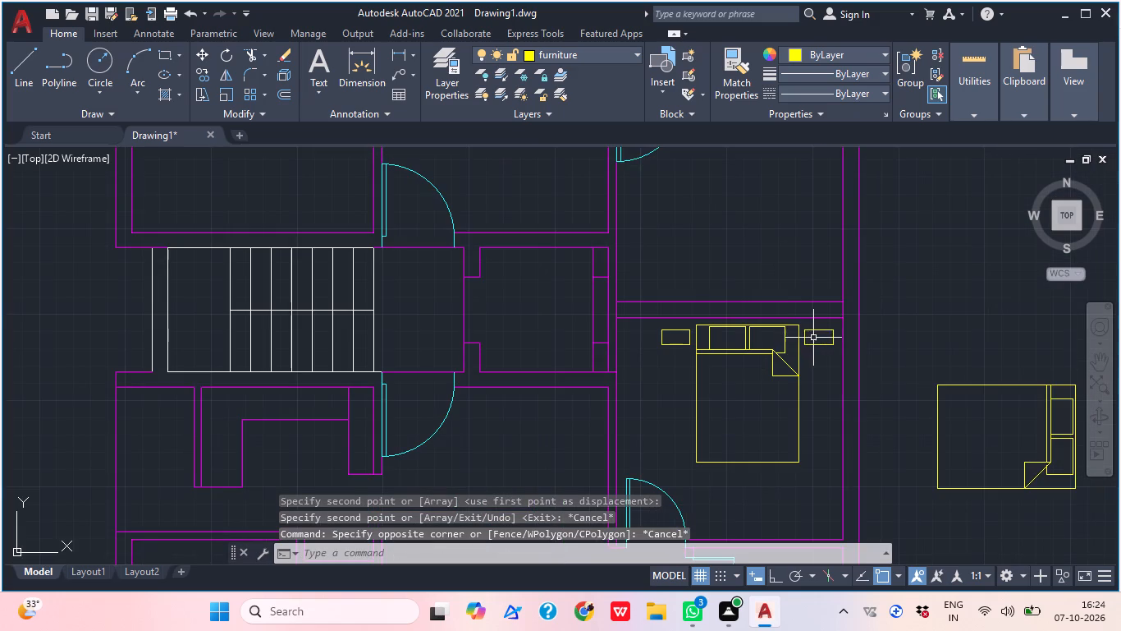
pyautogui.moveTo(895, 432); pyautogui.dragTo(735, 390, button='middle')
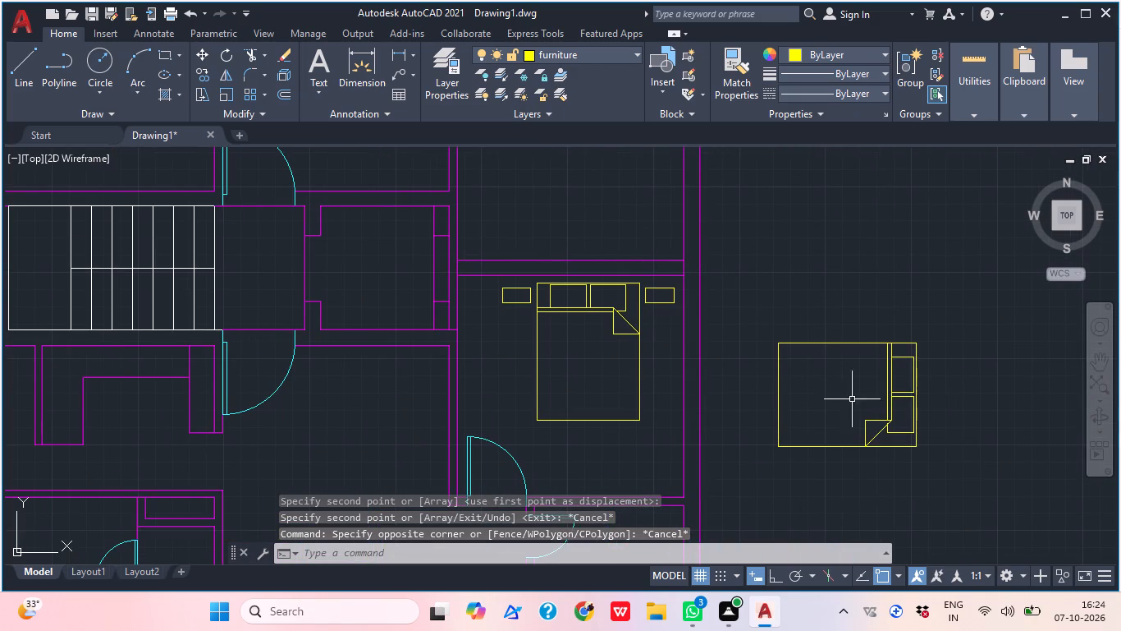
pyautogui.click(655, 441)
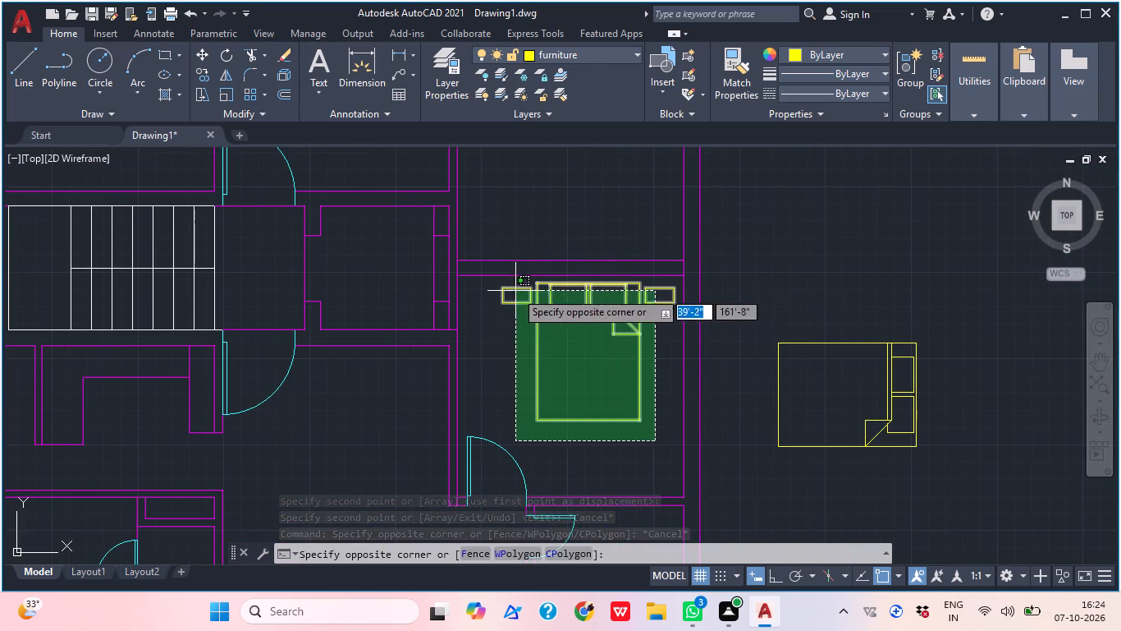
pyautogui.click(515, 294)
pyautogui.rightClick(540, 308)
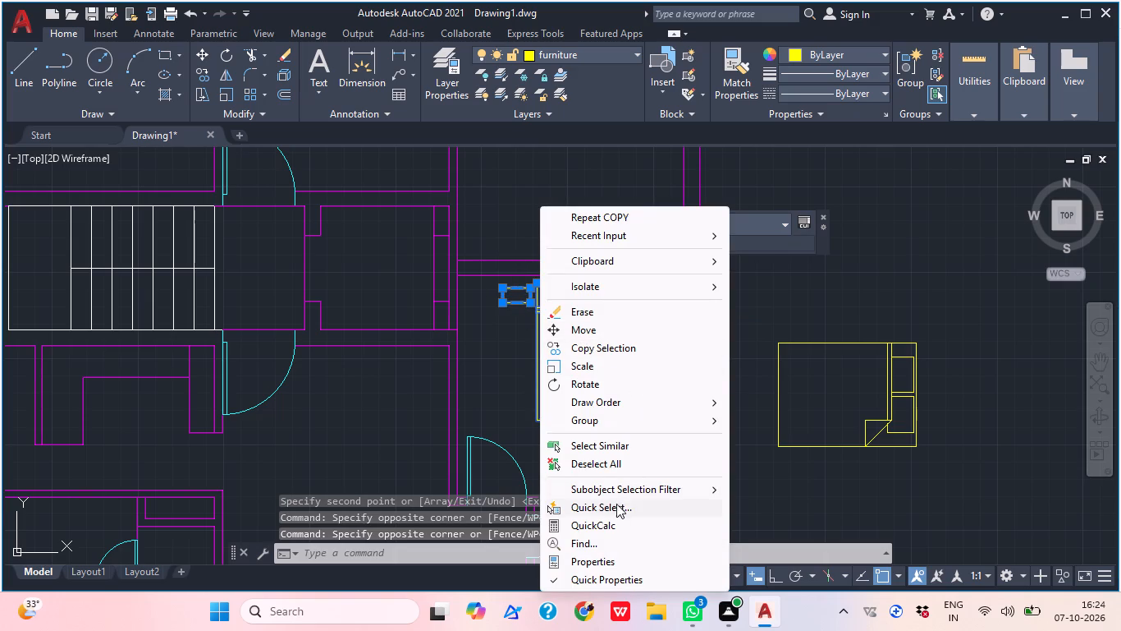
pyautogui.click(766, 419)
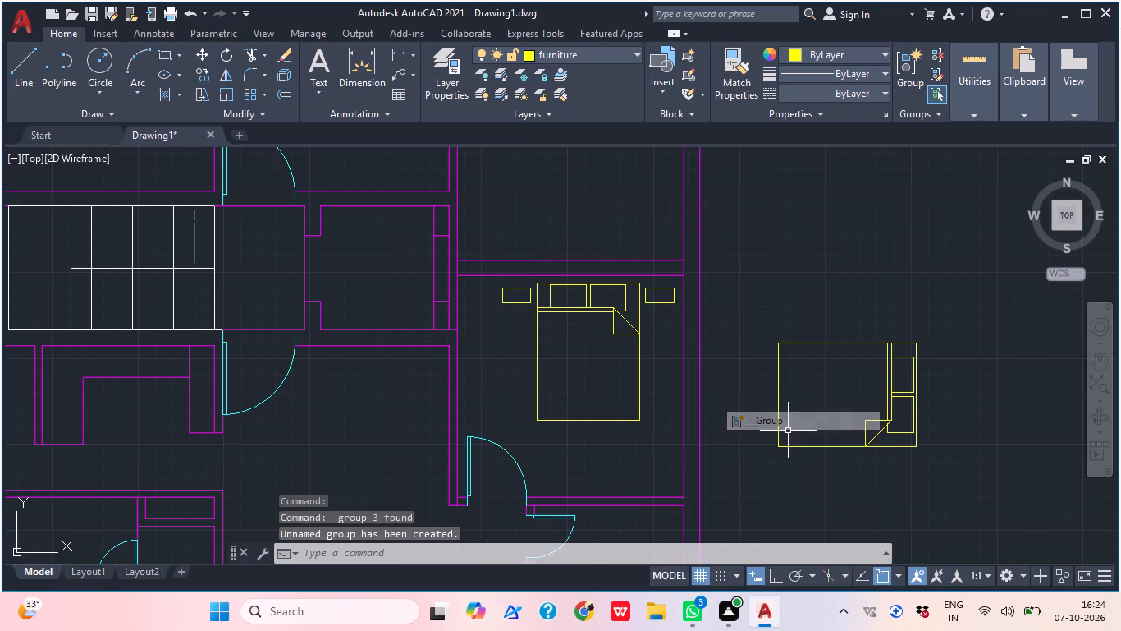
pyautogui.moveTo(976, 458); pyautogui.dragTo(968, 447)
pyautogui.press('Escape')
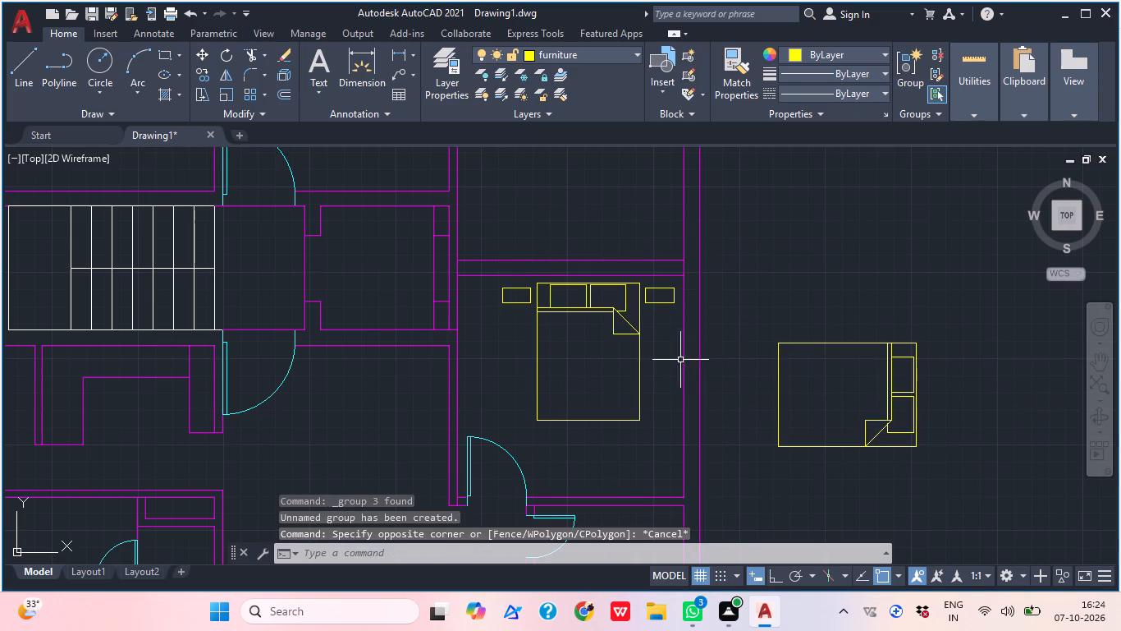
# Copy the grouped bed and bedside tables down into the lower unit's bottom-right bedroom.
pyautogui.click(632, 358)
pyautogui.click(491, 349)
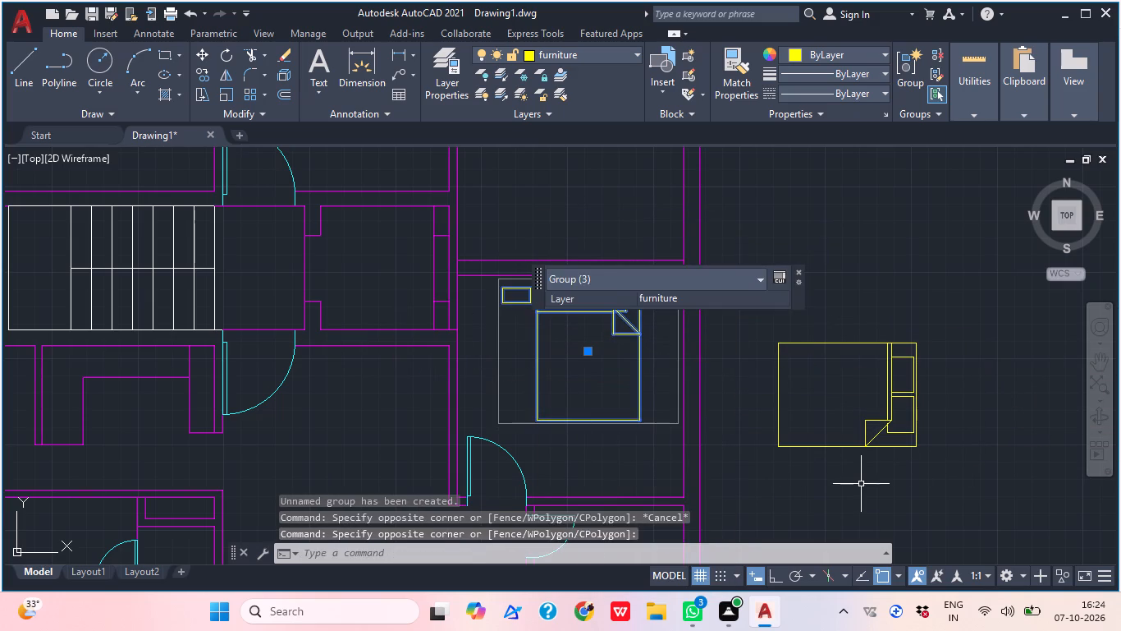
pyautogui.write('co')
pyautogui.press('space')
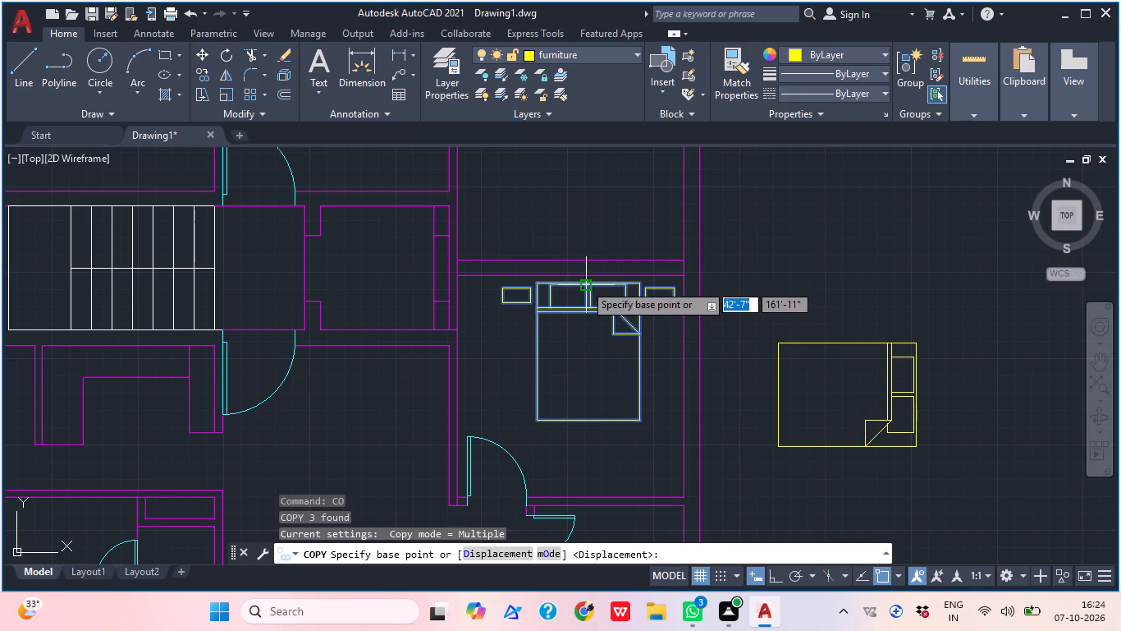
pyautogui.click(583, 285)
pyautogui.scroll(-4, 611, 271)
pyautogui.scroll(1, 612, 329)
pyautogui.scroll(-1, 612, 329)
pyautogui.scroll(3, 612, 329)
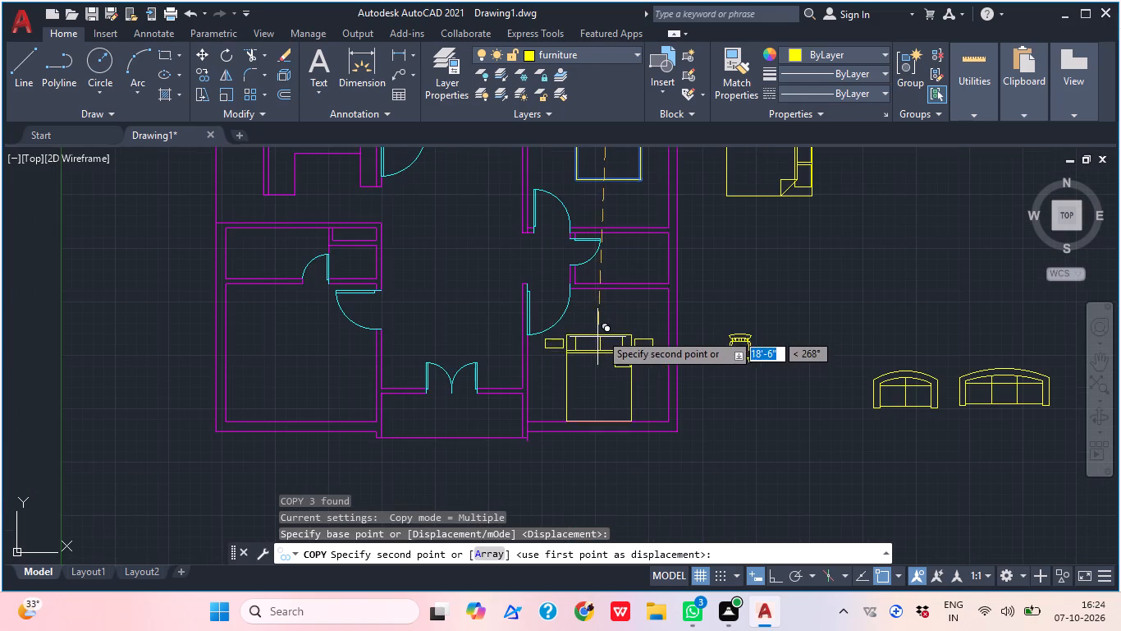
pyautogui.click(603, 332)
pyautogui.press('Escape')
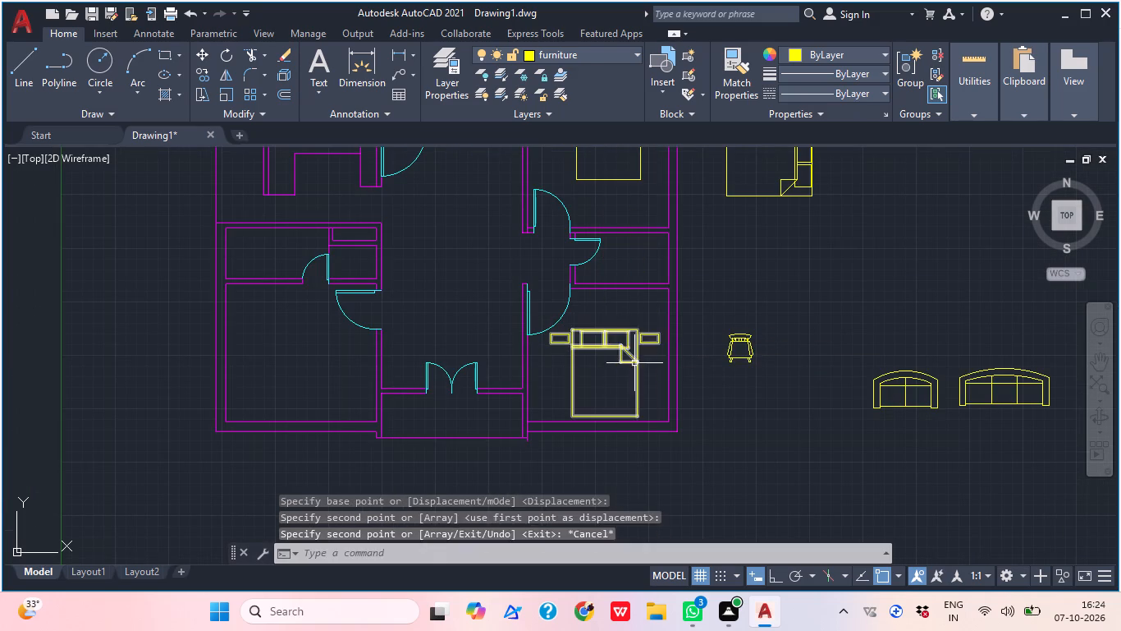
# With Ortho on, rotate the bottom-right bedroom's bed group 270° about the headboard midpoint so the headboard faces right.
pyautogui.click(633, 363)
pyautogui.write('ro')
pyautogui.press('space')
pyautogui.click(602, 325)
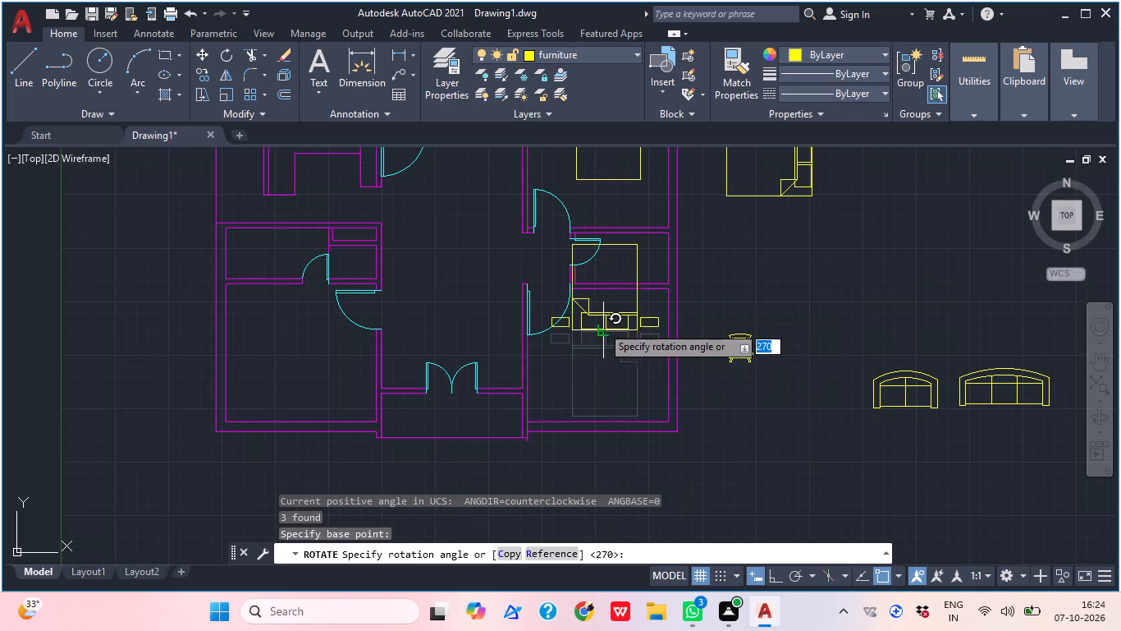
pyautogui.click(776, 579)
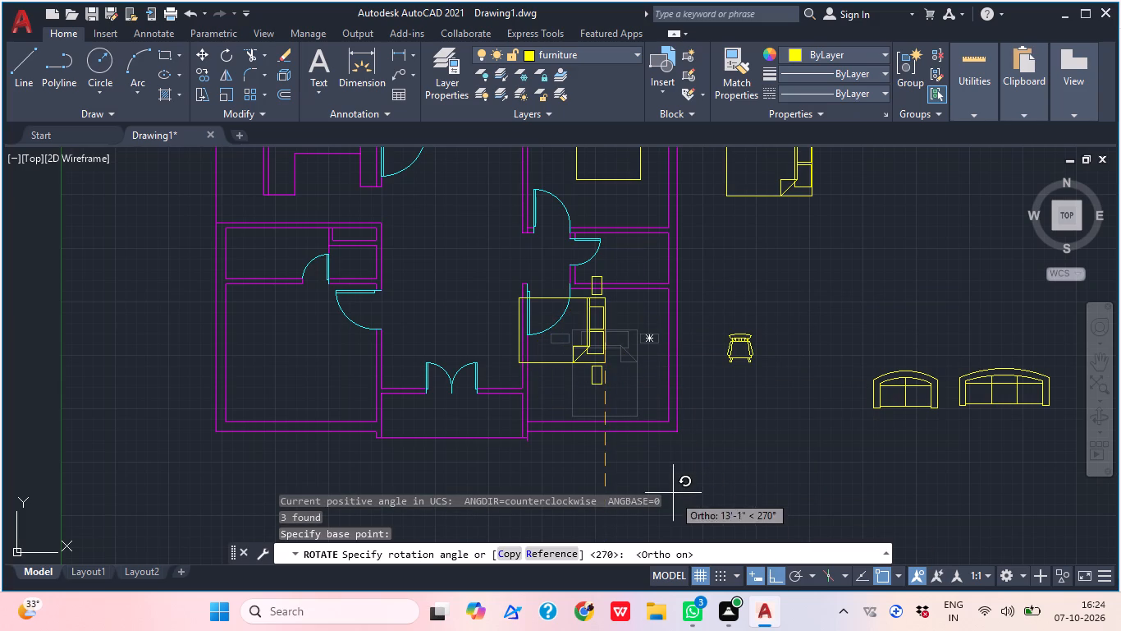
pyautogui.click(674, 491)
# With Ortho off, move the rotated bed group so its headboard sits close to the bottom-right bedroom's right wall.
pyautogui.click(618, 386)
pyautogui.click(598, 370)
pyautogui.write('m')
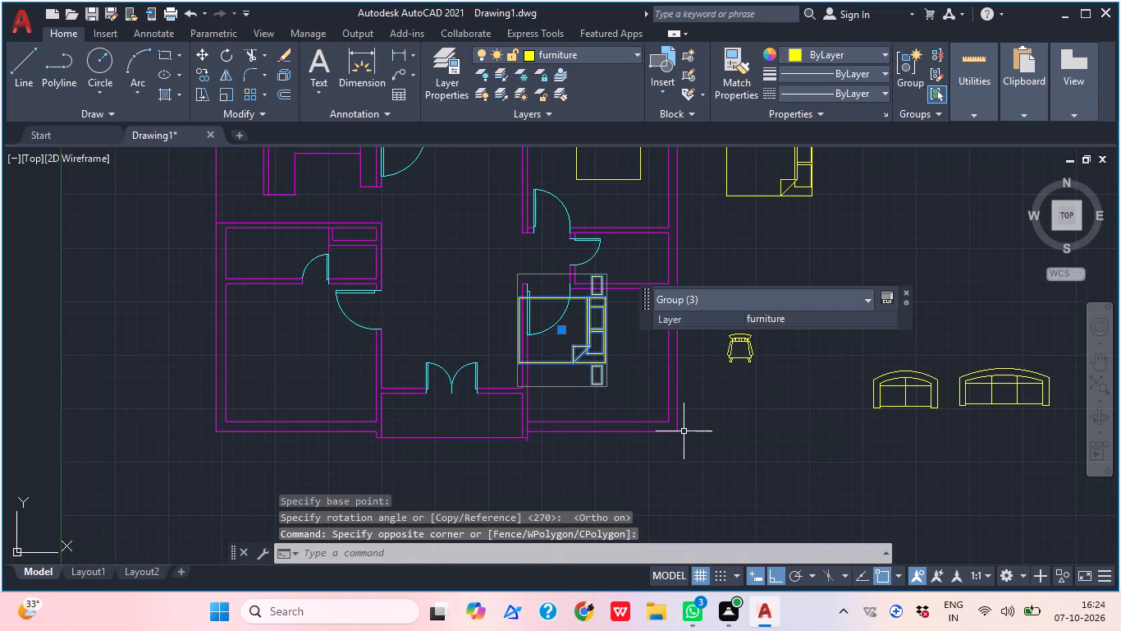
pyautogui.press('space')
pyautogui.click(606, 325)
pyautogui.scroll(3, 642, 359)
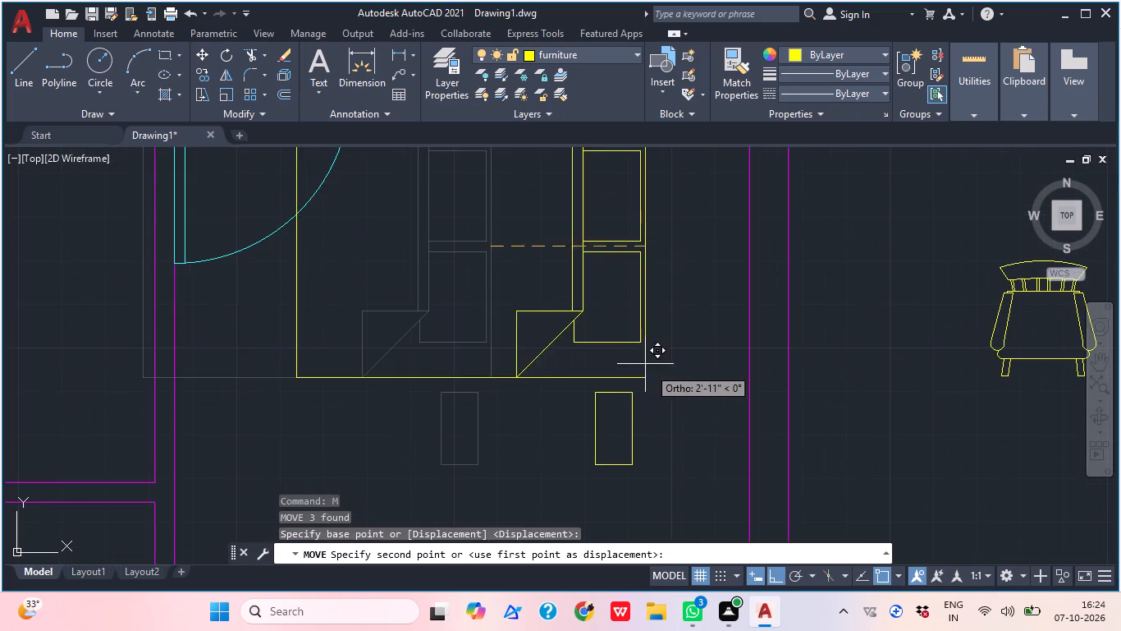
pyautogui.click(776, 583)
pyautogui.scroll(-3, 702, 366)
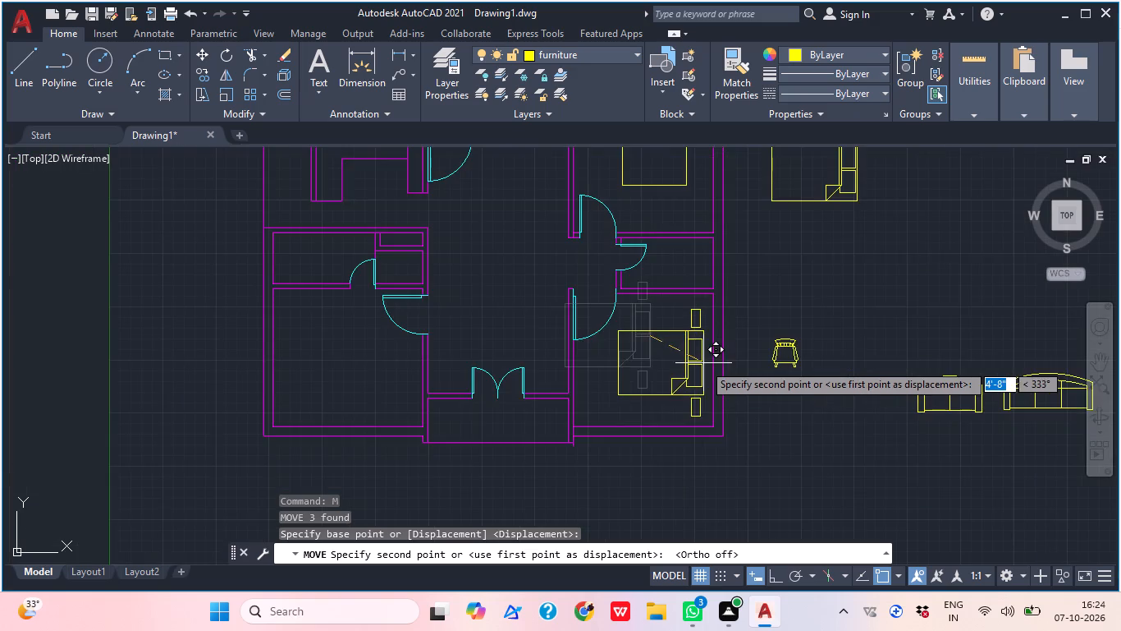
pyautogui.scroll(1, 703, 363)
pyautogui.scroll(-2, 703, 363)
pyautogui.scroll(2, 707, 360)
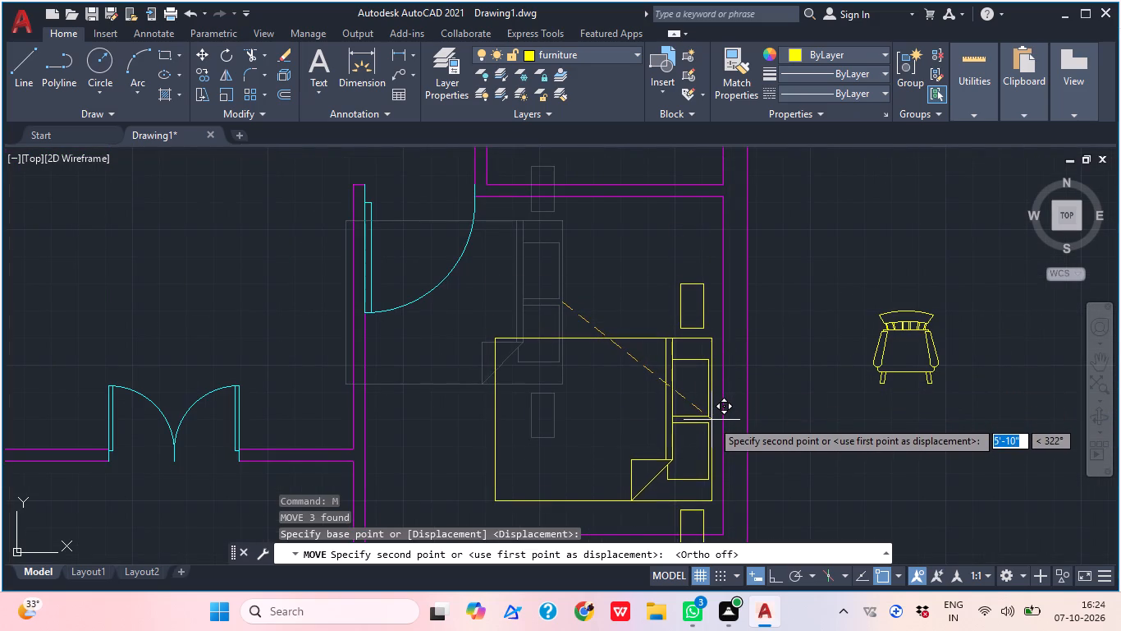
pyautogui.click(711, 420)
# Move the bed group slightly upward along the right wall so the lower bedside table clears the bottom wall.
pyautogui.scroll(-1, 752, 344)
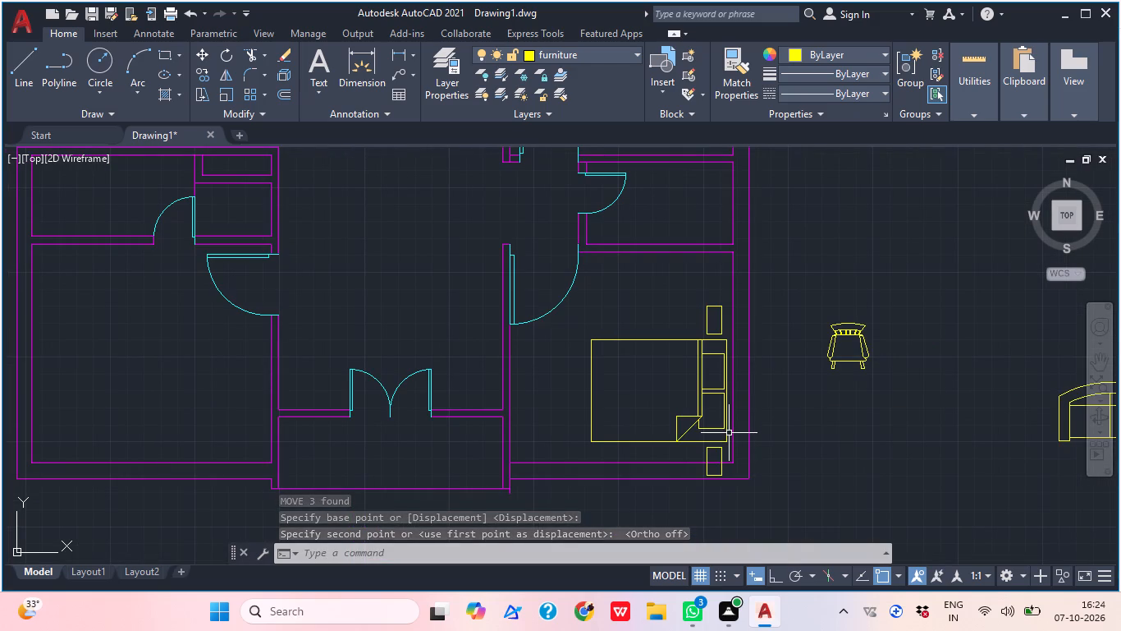
pyautogui.click(688, 429)
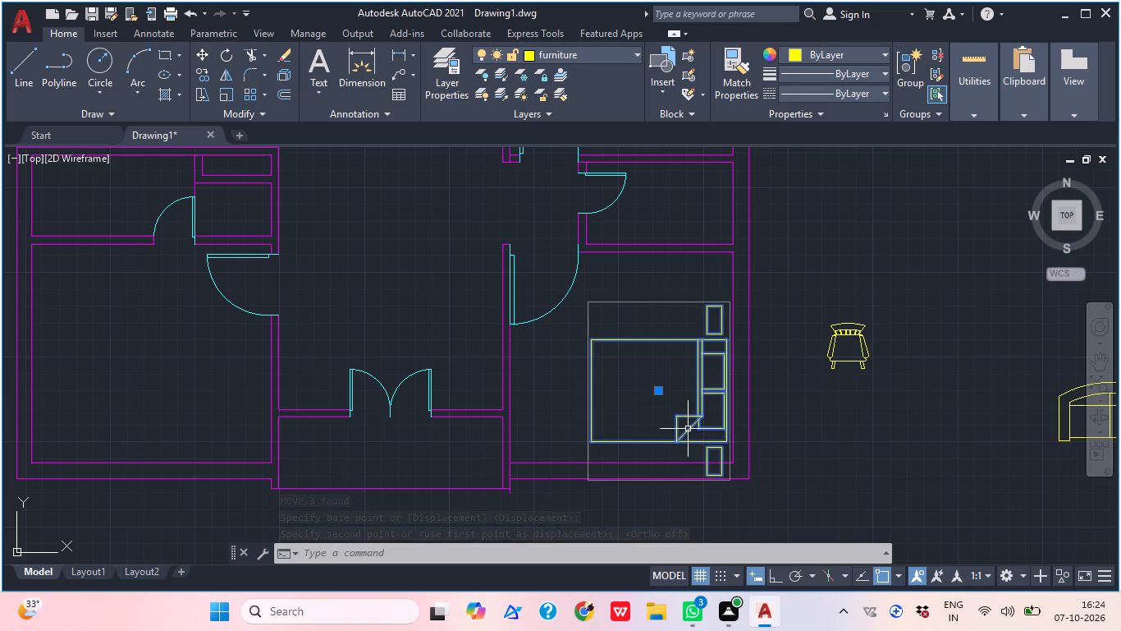
pyautogui.write('m')
pyautogui.press('space')
pyautogui.click(730, 444)
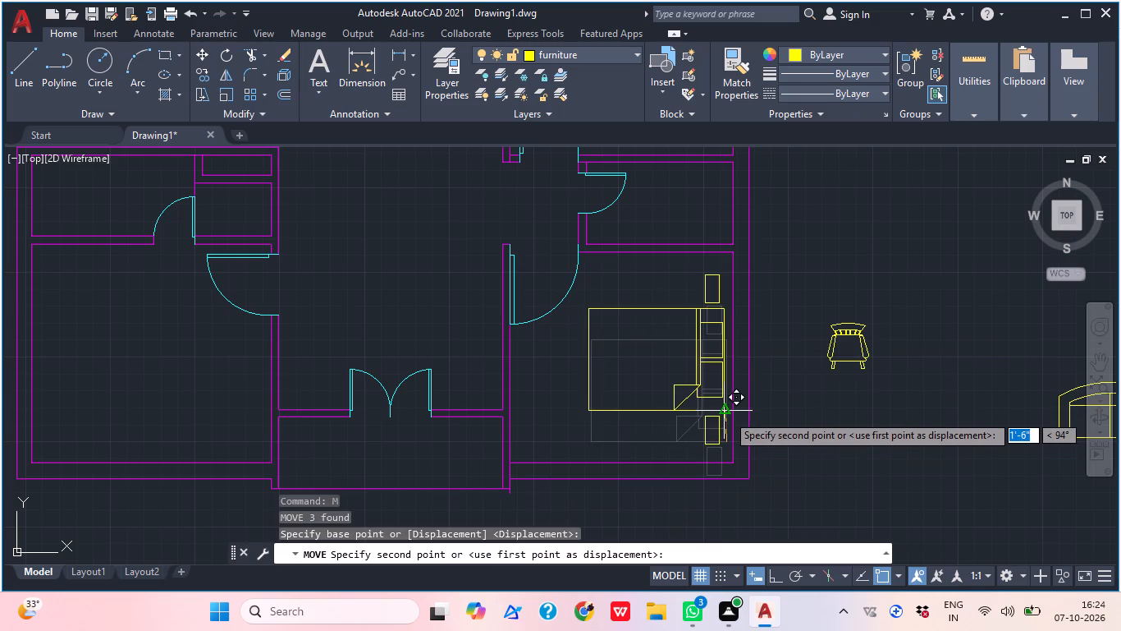
pyautogui.click(727, 417)
pyautogui.scroll(-3, 806, 414)
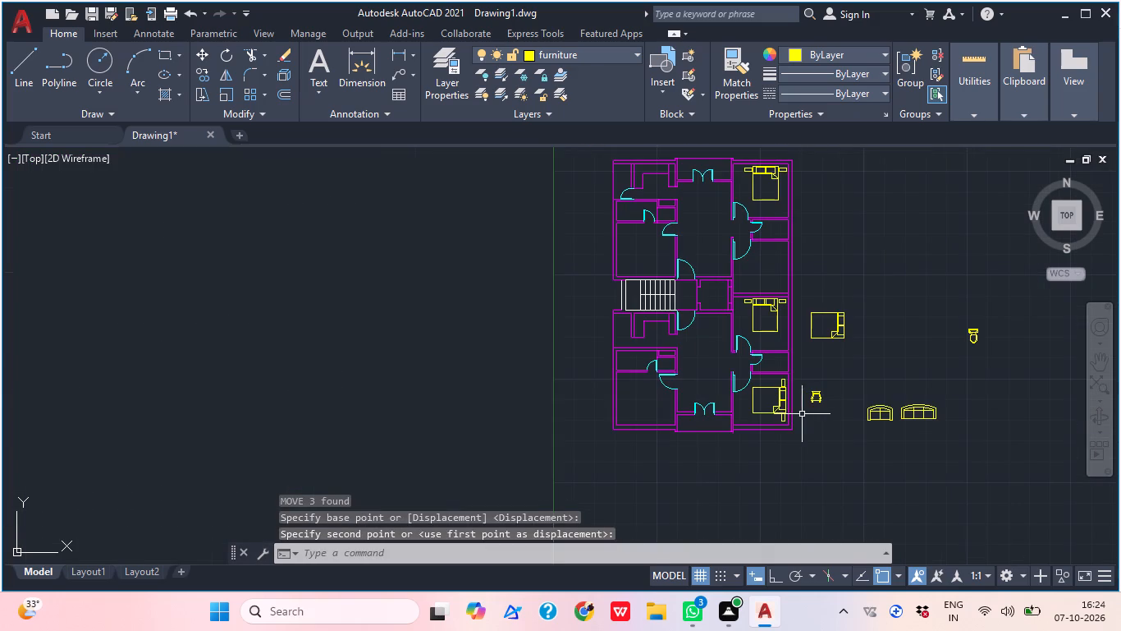
# Mirror the bottom-right bedroom's bed group into the bottom-left bedroom about a vertical Ortho line through the bottom entrance wall's midpoint, keeping the original.
pyautogui.scroll(2, 770, 424)
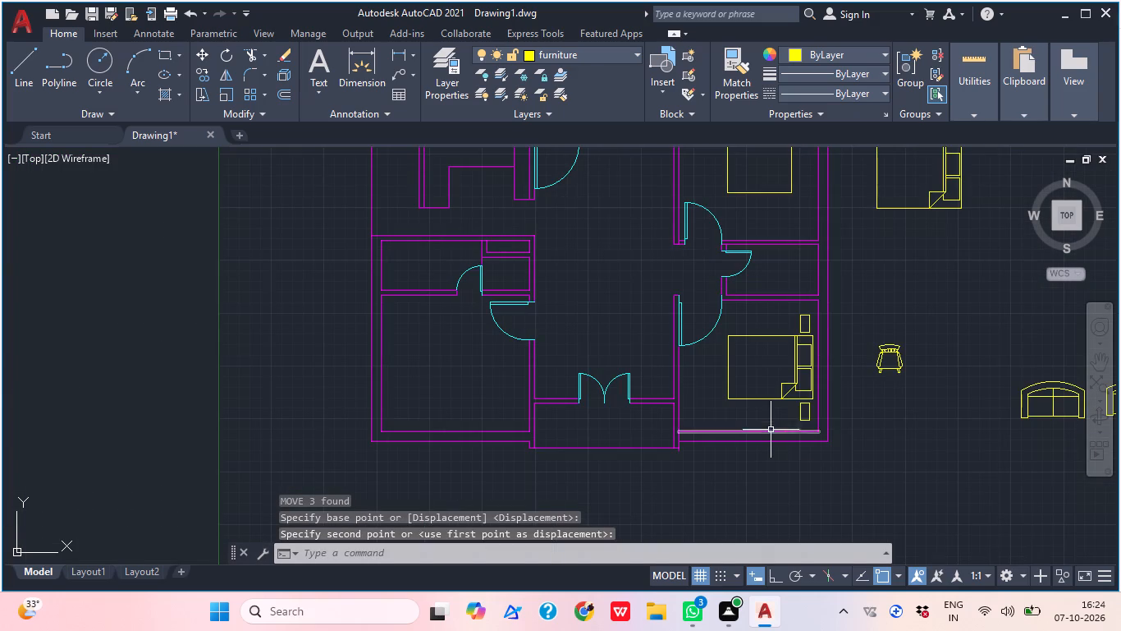
pyautogui.click(812, 417)
pyautogui.press('m')
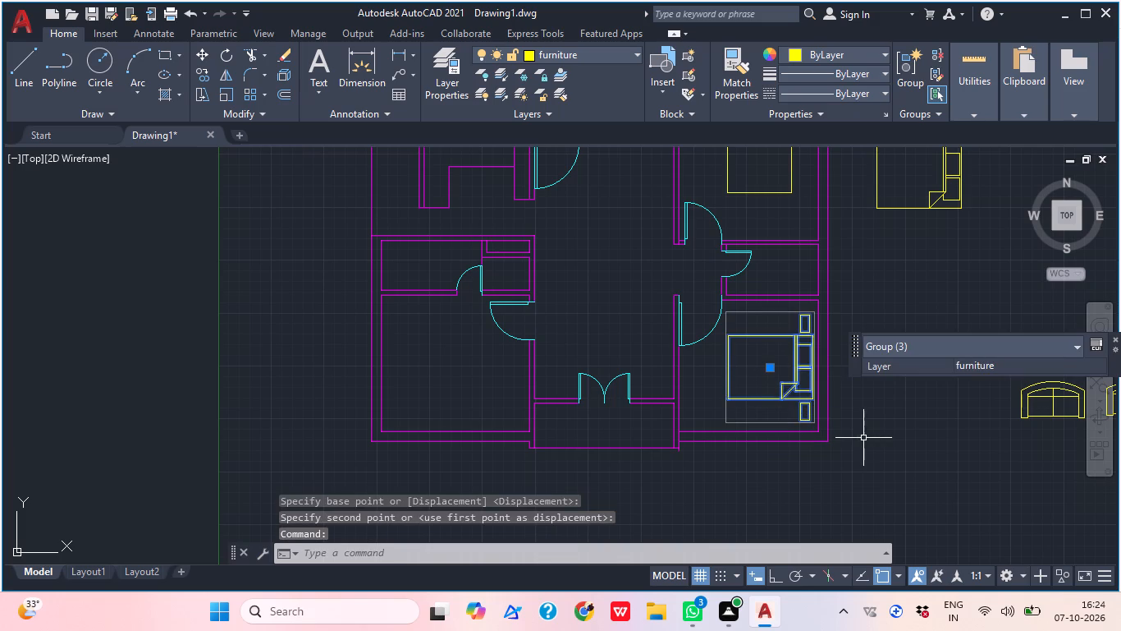
pyautogui.press('i')
pyautogui.press('space')
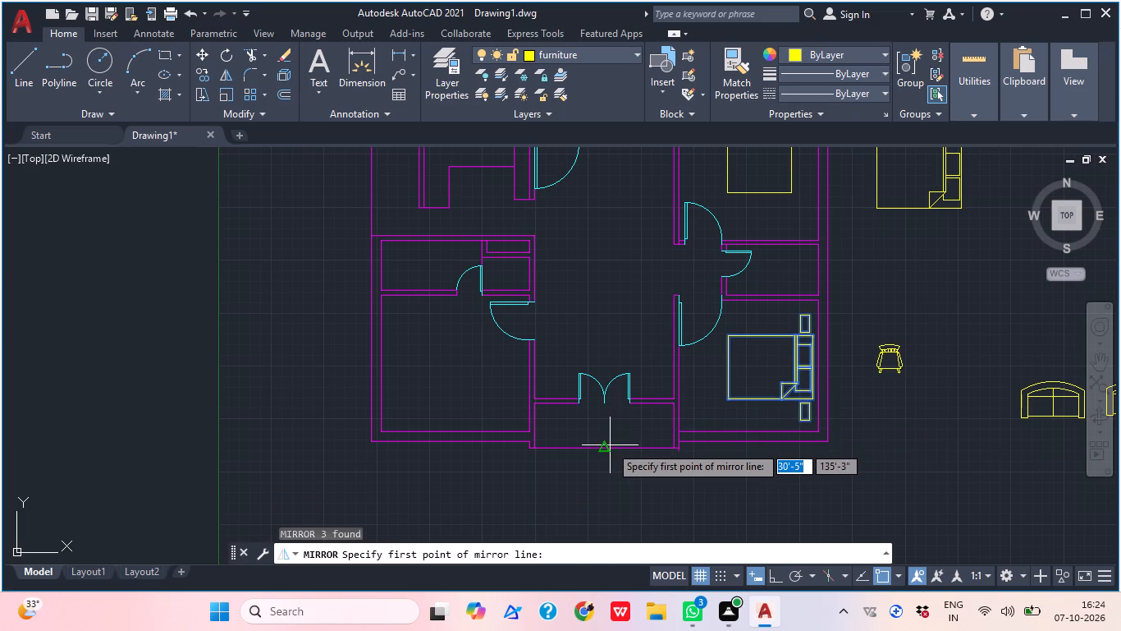
pyautogui.click(606, 446)
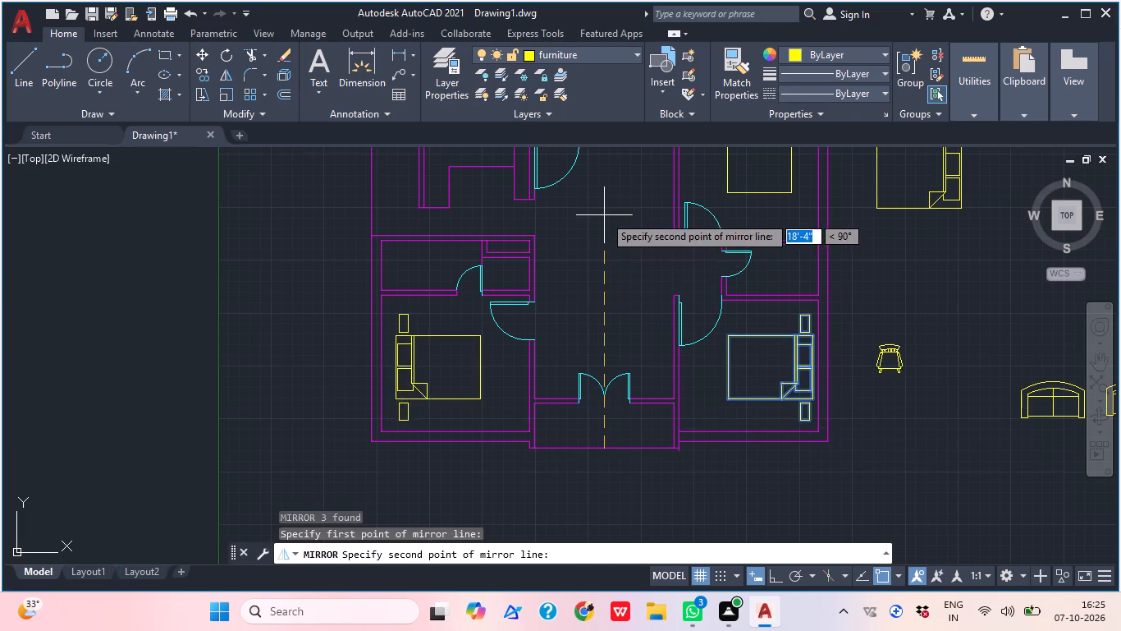
pyautogui.click(772, 579)
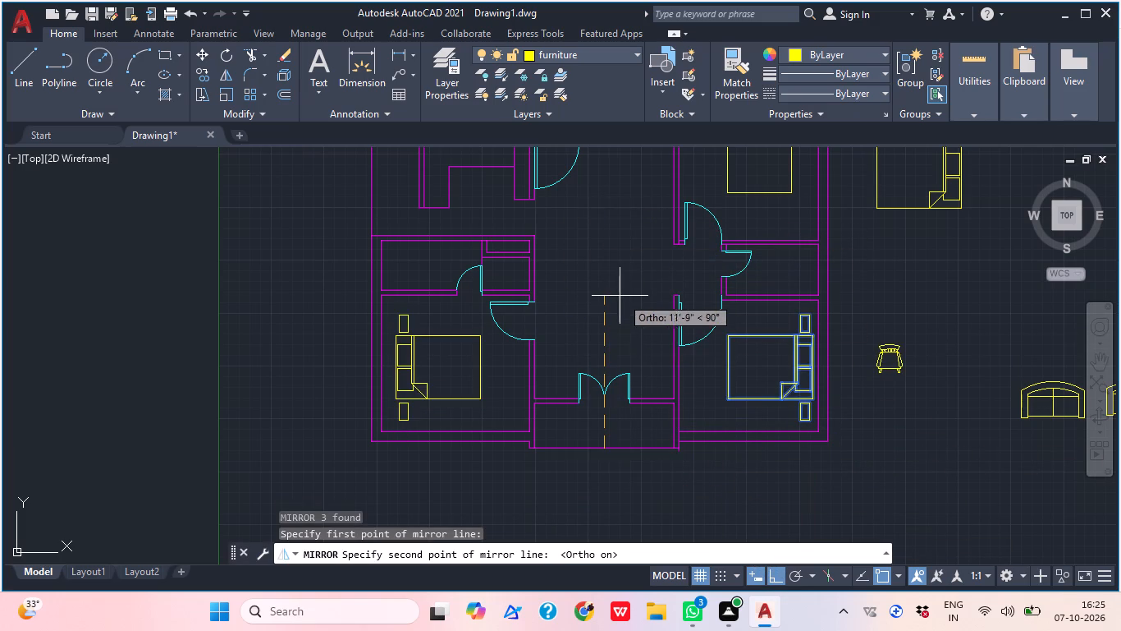
pyautogui.click(609, 280)
pyautogui.moveTo(657, 337); pyautogui.dragTo(609, 280)
# Copy the bottom-left bedroom's bed group straight up into the upper unit's left bedroom, just above the staircase.
pyautogui.scroll(-1, 707, 331)
pyautogui.moveTo(691, 352); pyautogui.dragTo(651, 397, button='middle')
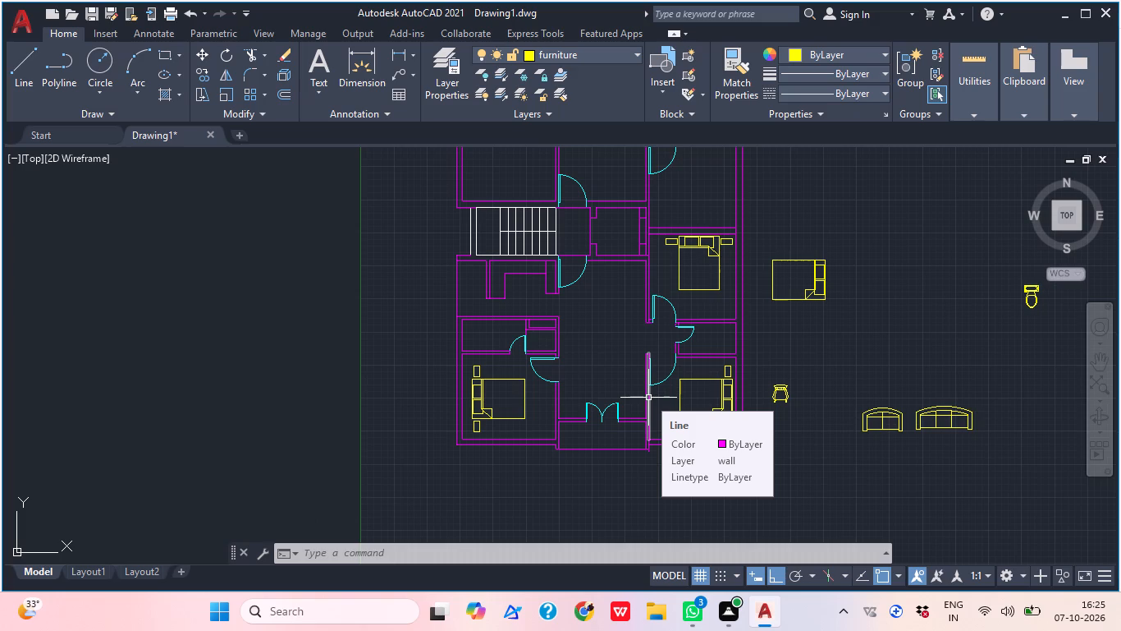
pyautogui.moveTo(710, 468); pyautogui.dragTo(711, 513, button='middle')
pyautogui.scroll(-1, 711, 475)
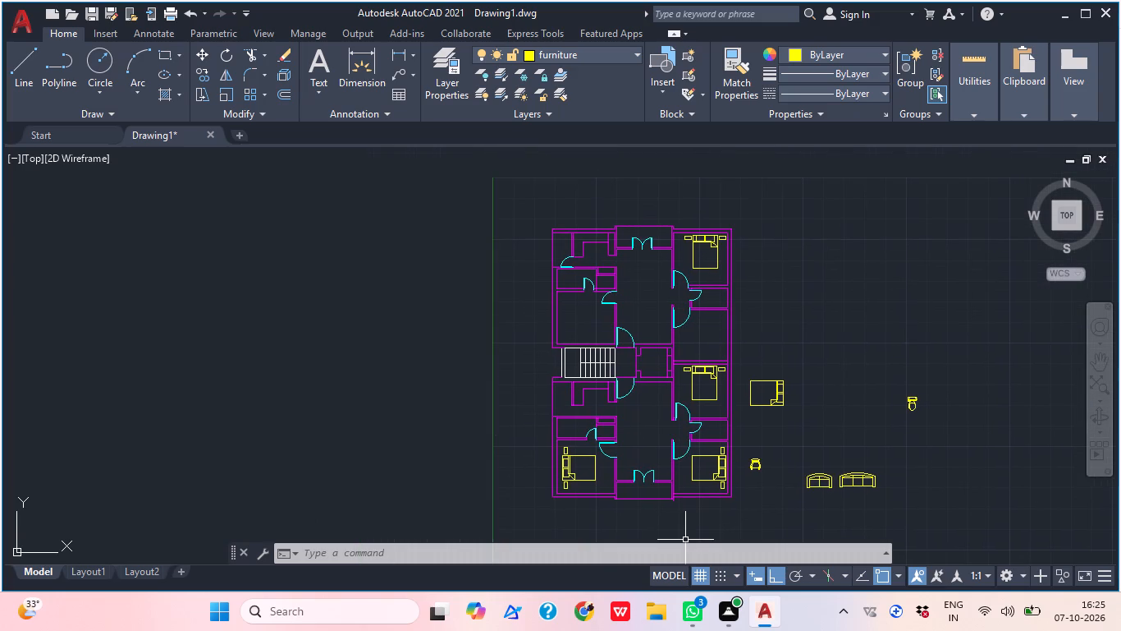
pyautogui.moveTo(574, 449); pyautogui.dragTo(586, 467, button='middle')
pyautogui.scroll(1, 596, 480)
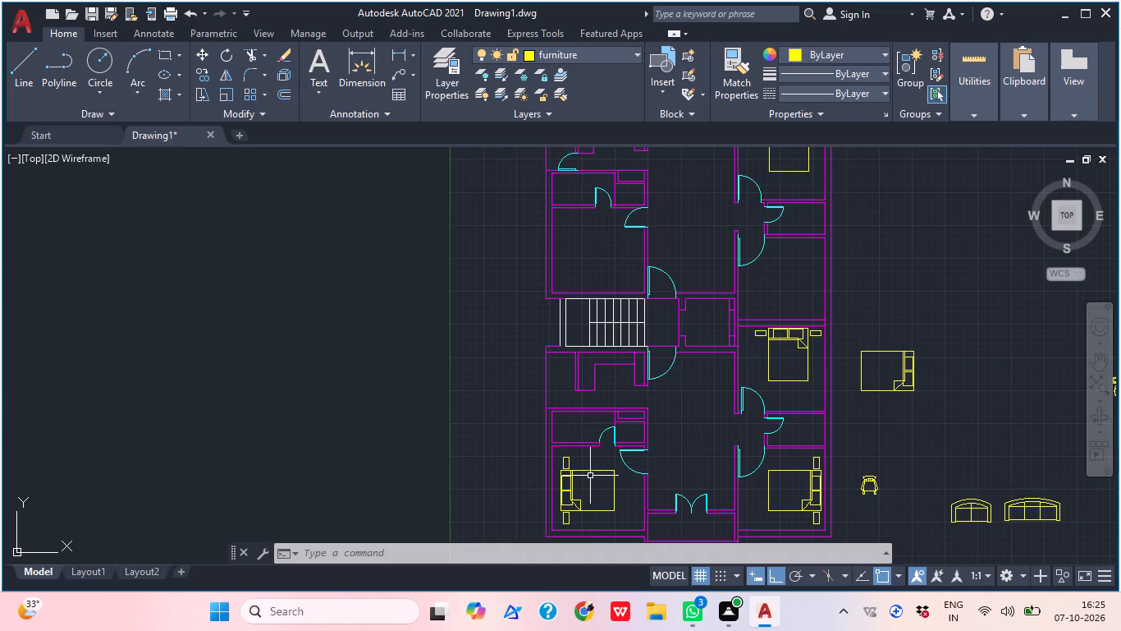
pyautogui.click(614, 521)
pyautogui.click(604, 506)
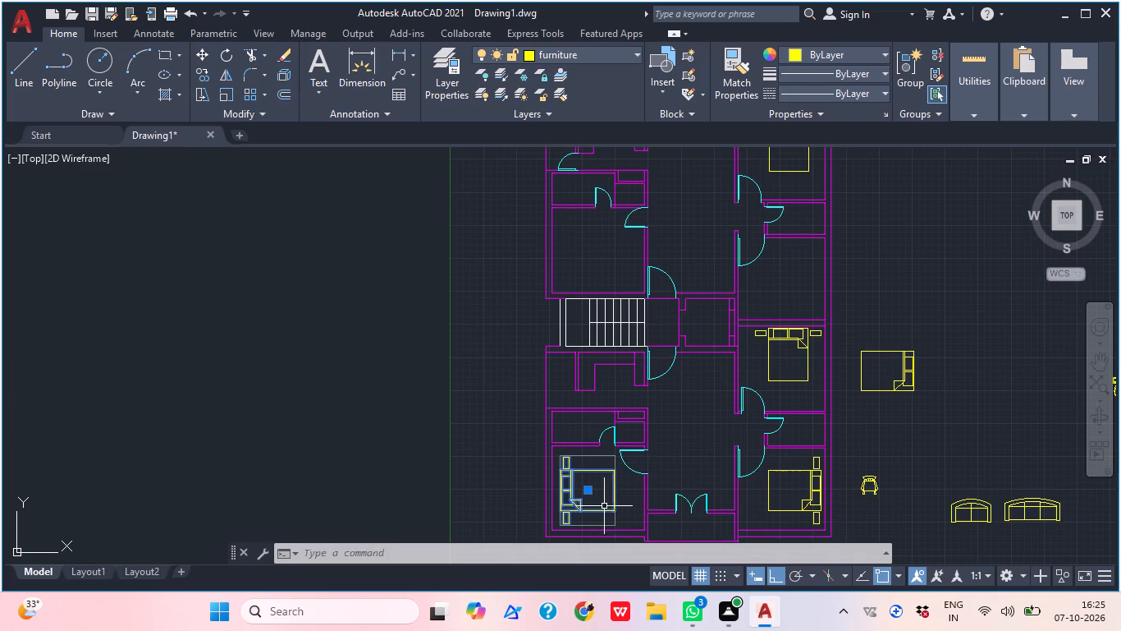
pyautogui.press('c')
pyautogui.press('o')
pyautogui.press('space')
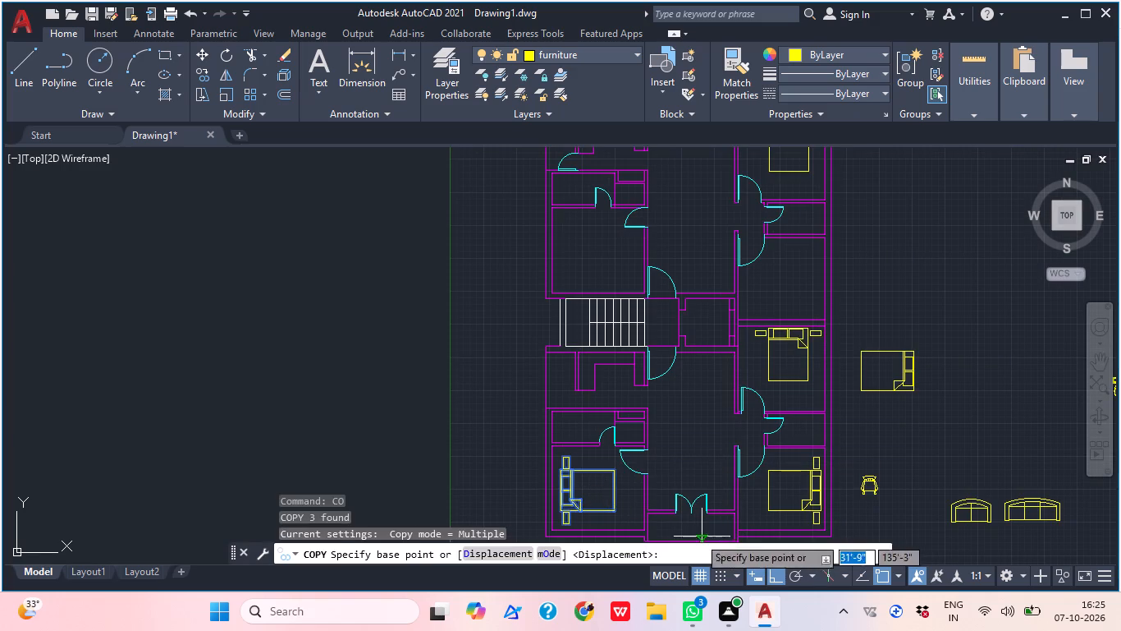
pyautogui.click(619, 508)
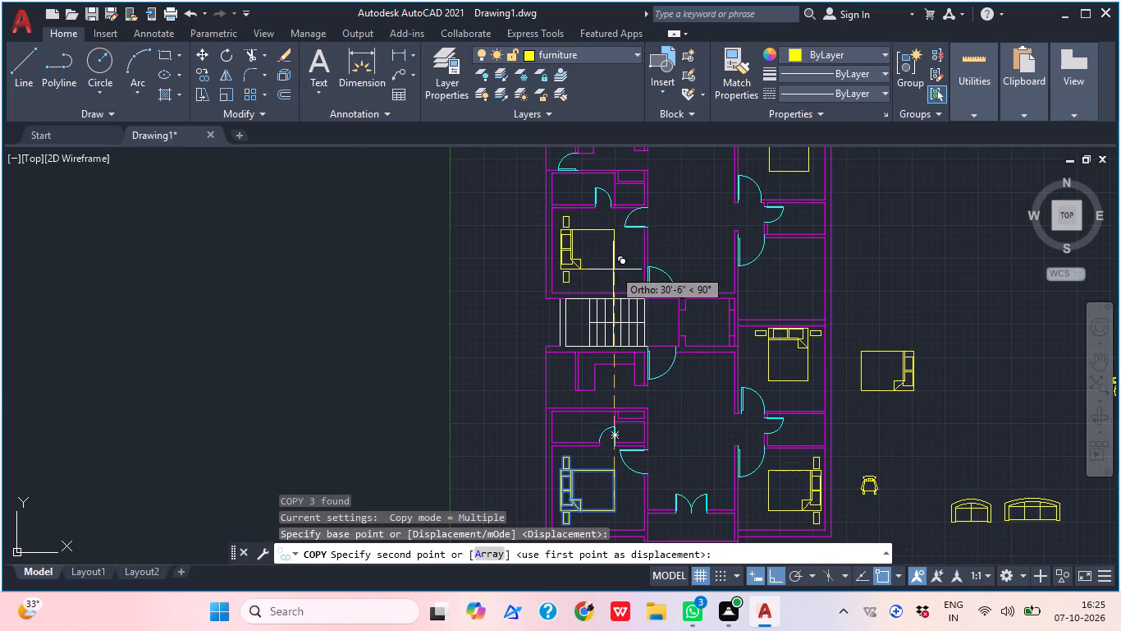
pyautogui.scroll(1, 611, 272)
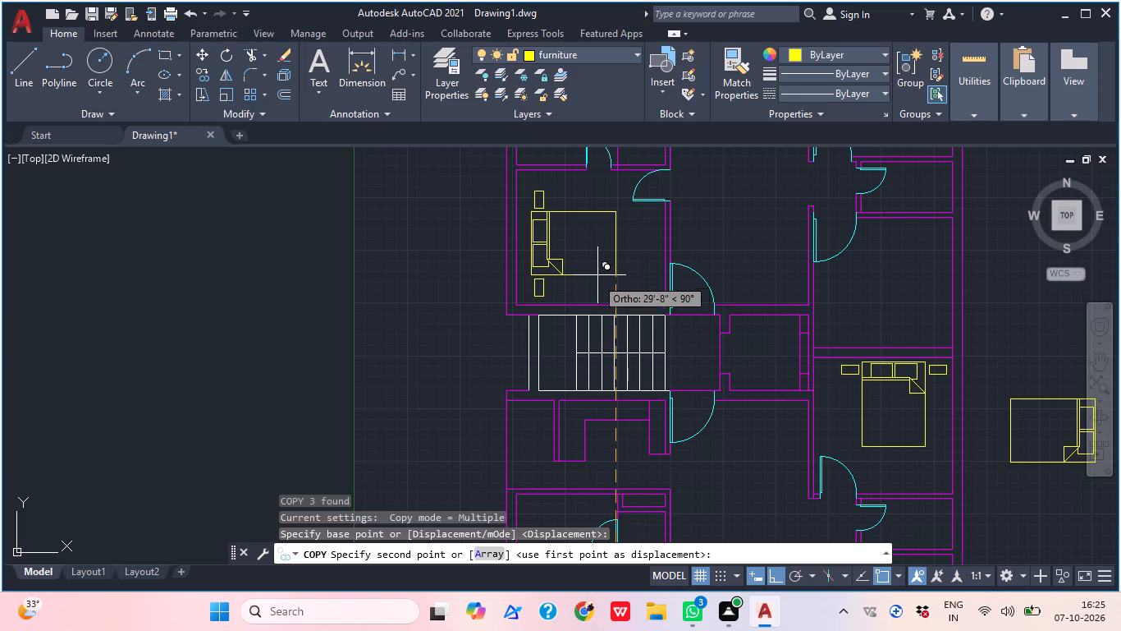
pyautogui.scroll(1, 593, 279)
pyautogui.click(591, 284)
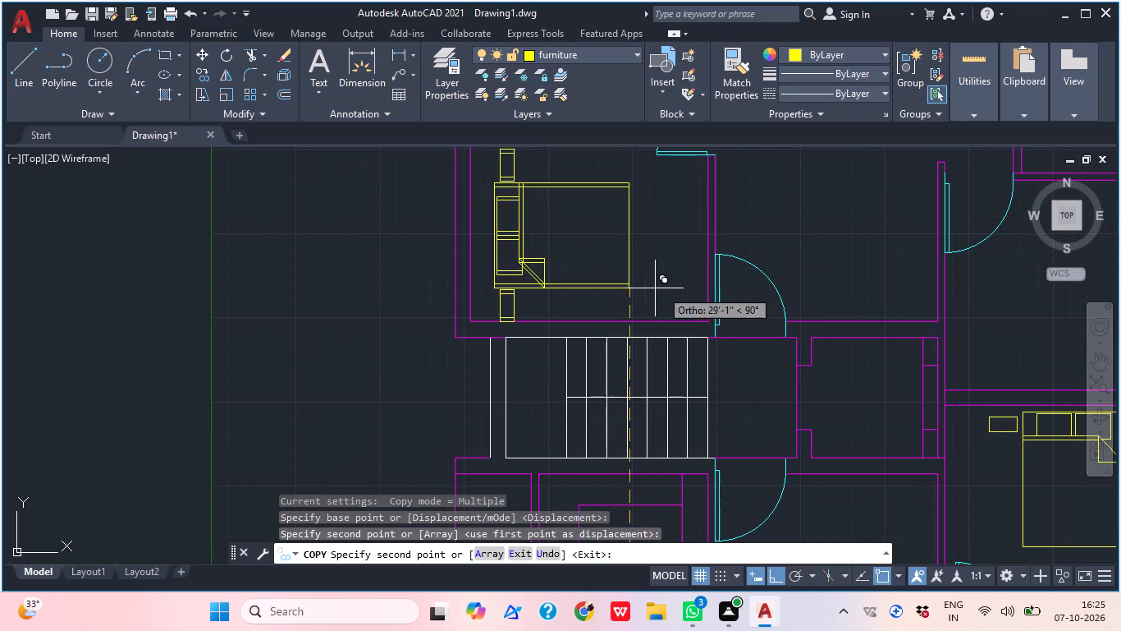
pyautogui.moveTo(677, 300); pyautogui.dragTo(669, 389, button='middle')
pyautogui.moveTo(688, 367); pyautogui.dragTo(647, 380, button='middle')
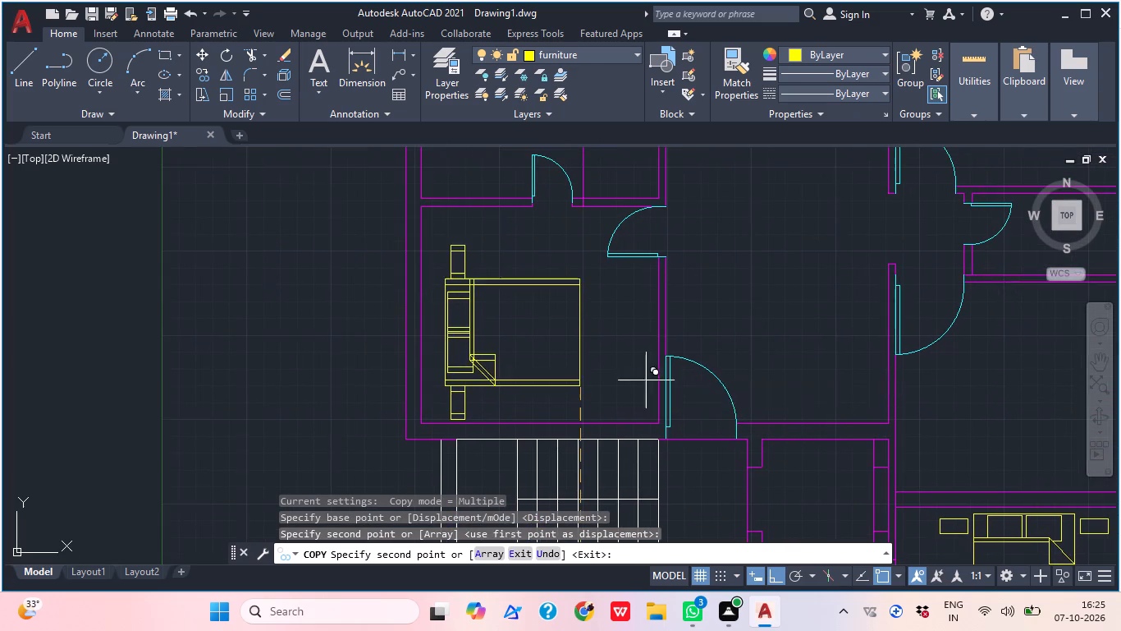
pyautogui.press('Escape')
# With Ortho off, copy the upper unit's left bed group into that unit's lower-right bedroom.
pyautogui.scroll(-2, 830, 366)
pyautogui.scroll(2, 830, 366)
pyautogui.scroll(-1, 830, 366)
pyautogui.moveTo(886, 385); pyautogui.dragTo(756, 337, button='middle')
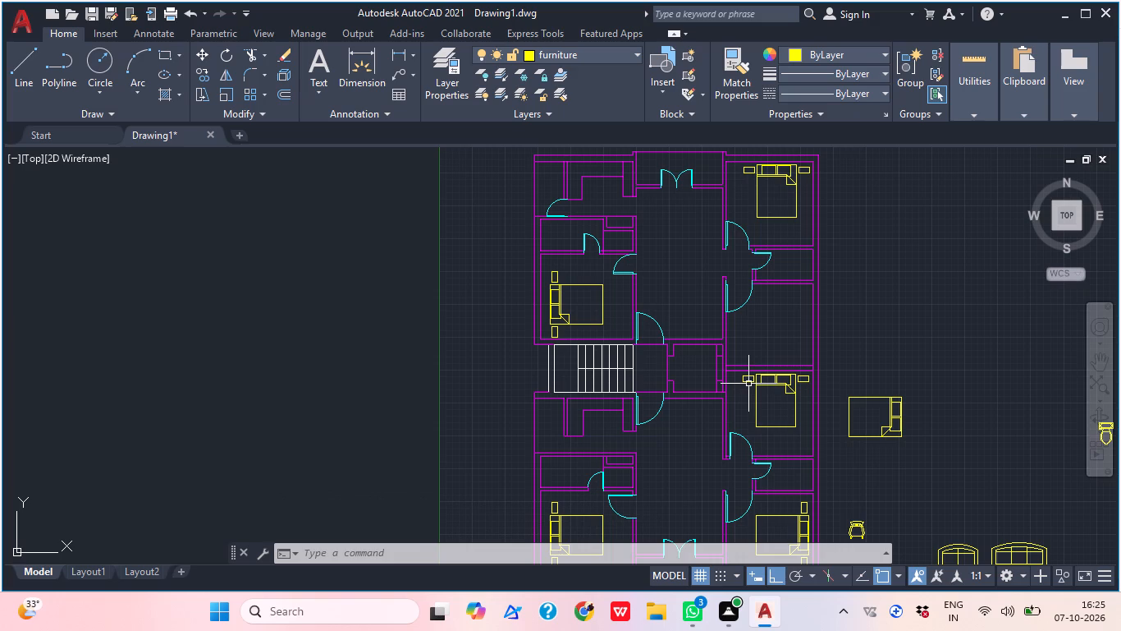
pyautogui.click(608, 328)
pyautogui.click(560, 306)
pyautogui.press('c')
pyautogui.press('o')
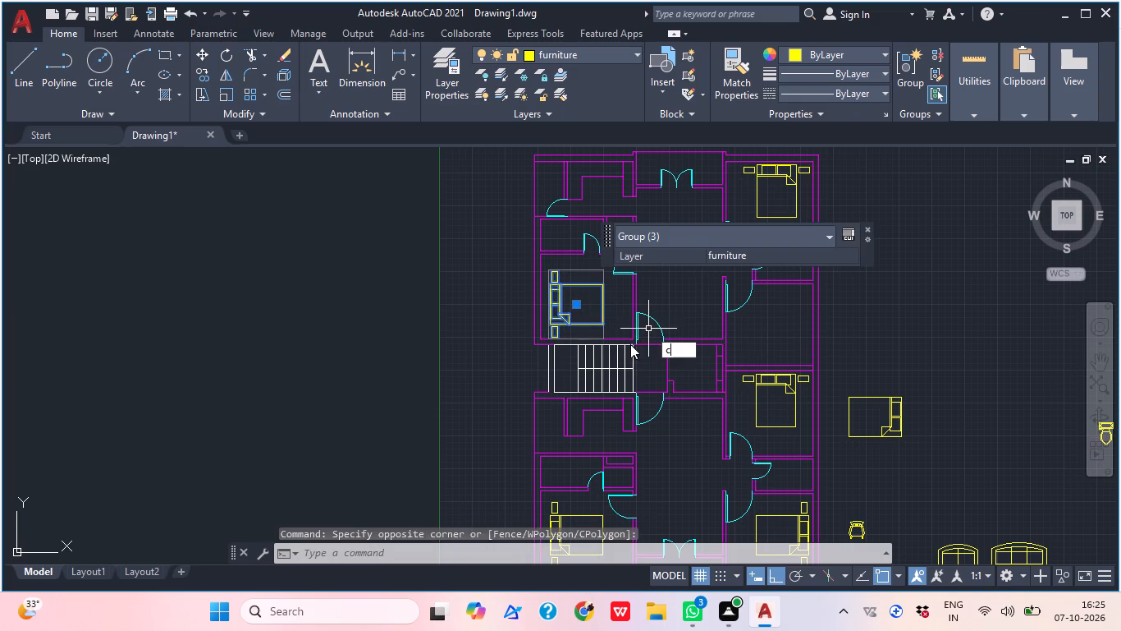
pyautogui.press('space')
pyautogui.click(596, 324)
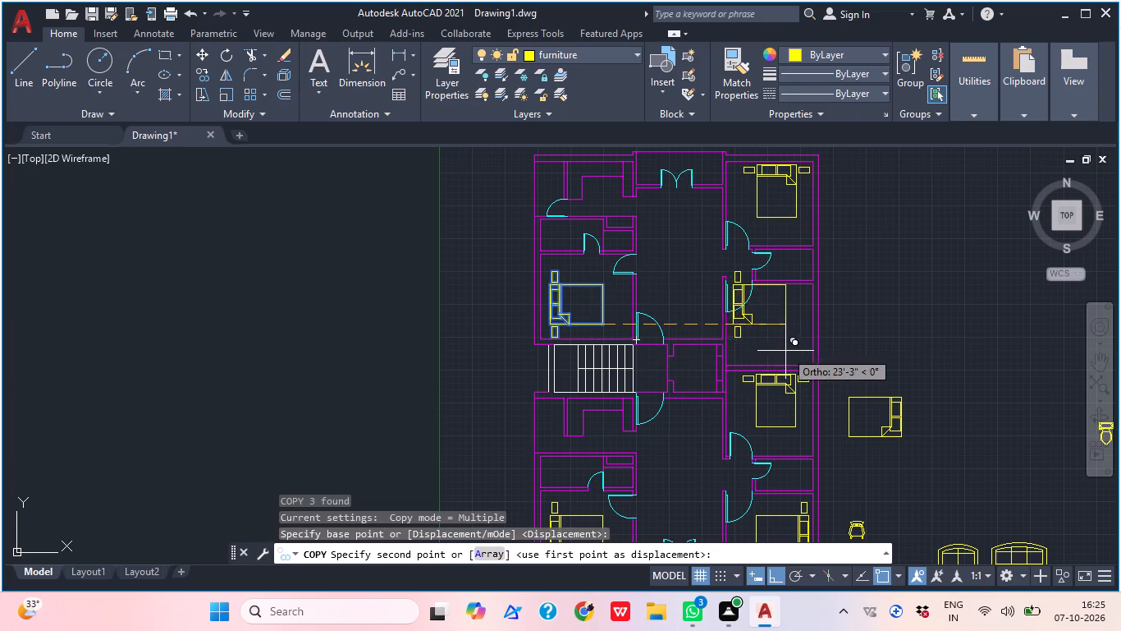
pyautogui.click(777, 575)
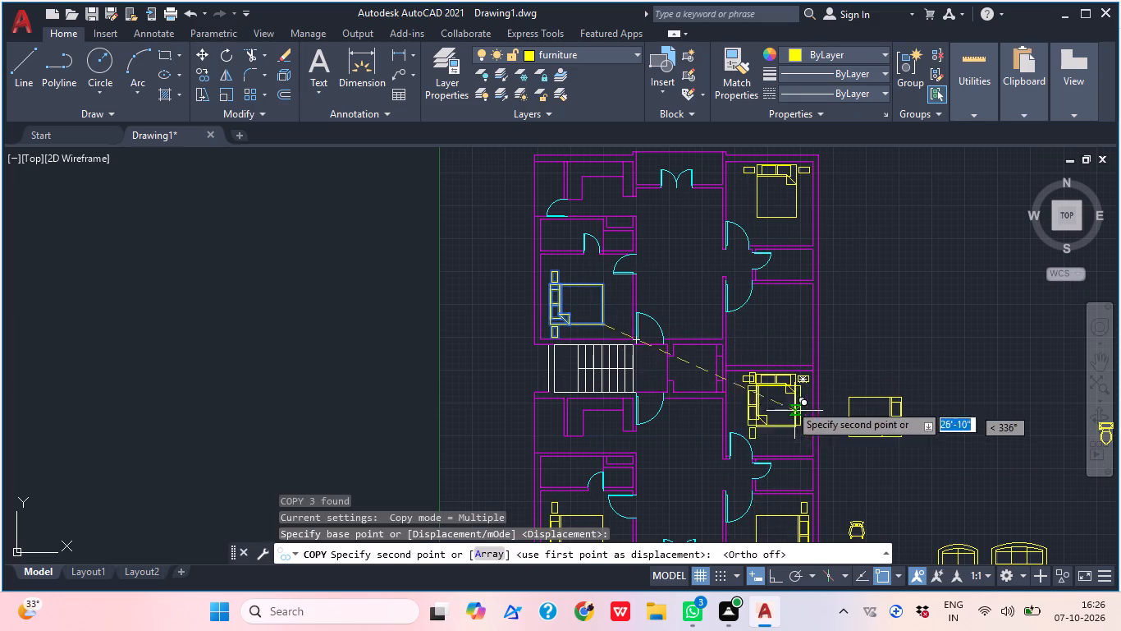
pyautogui.scroll(2, 780, 357)
pyautogui.scroll(-2, 780, 355)
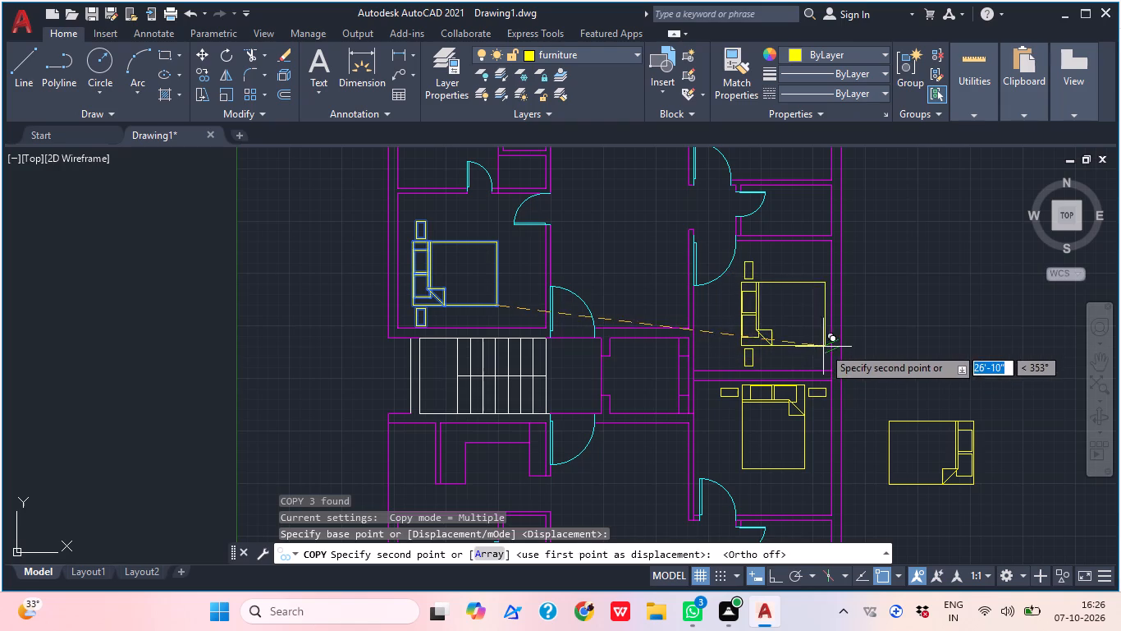
pyautogui.click(815, 352)
pyautogui.press('Escape')
# With Ortho on, rotate the copied bed group 180° about a point between its pillows so the headboard faces right.
pyautogui.click(791, 348)
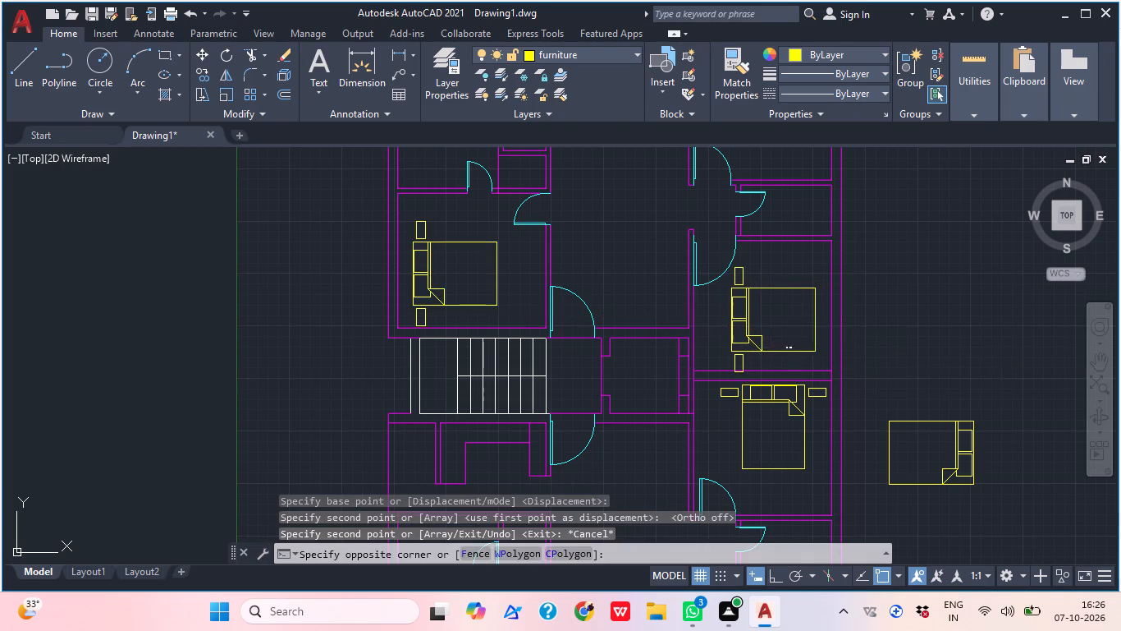
pyautogui.click(725, 318)
pyautogui.press('r')
pyautogui.press('o')
pyautogui.press('space')
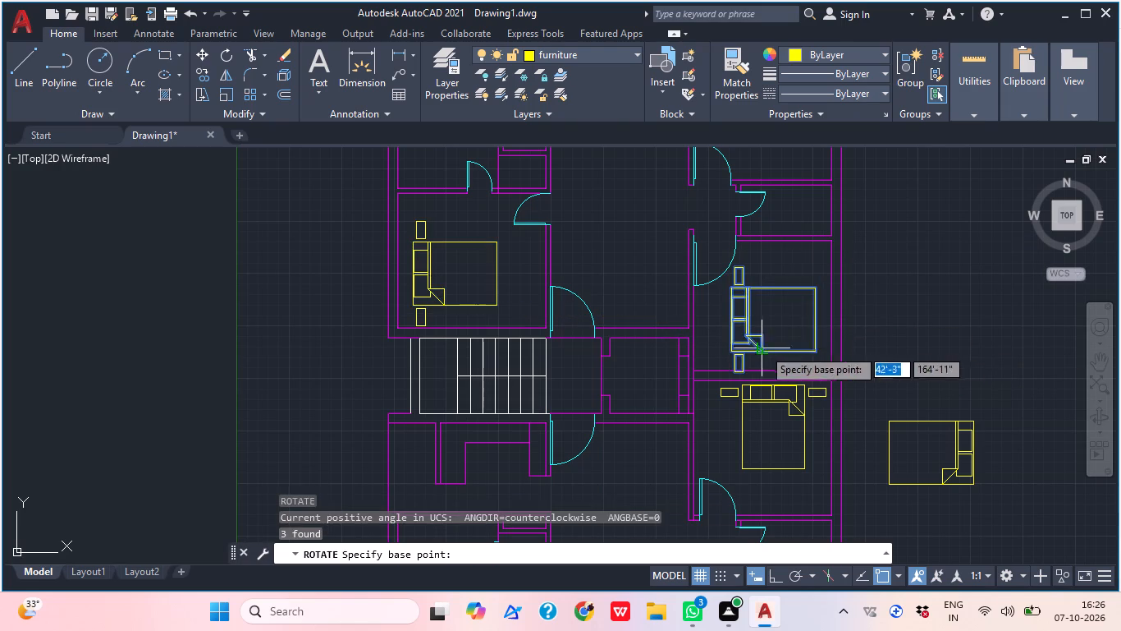
pyautogui.click(738, 314)
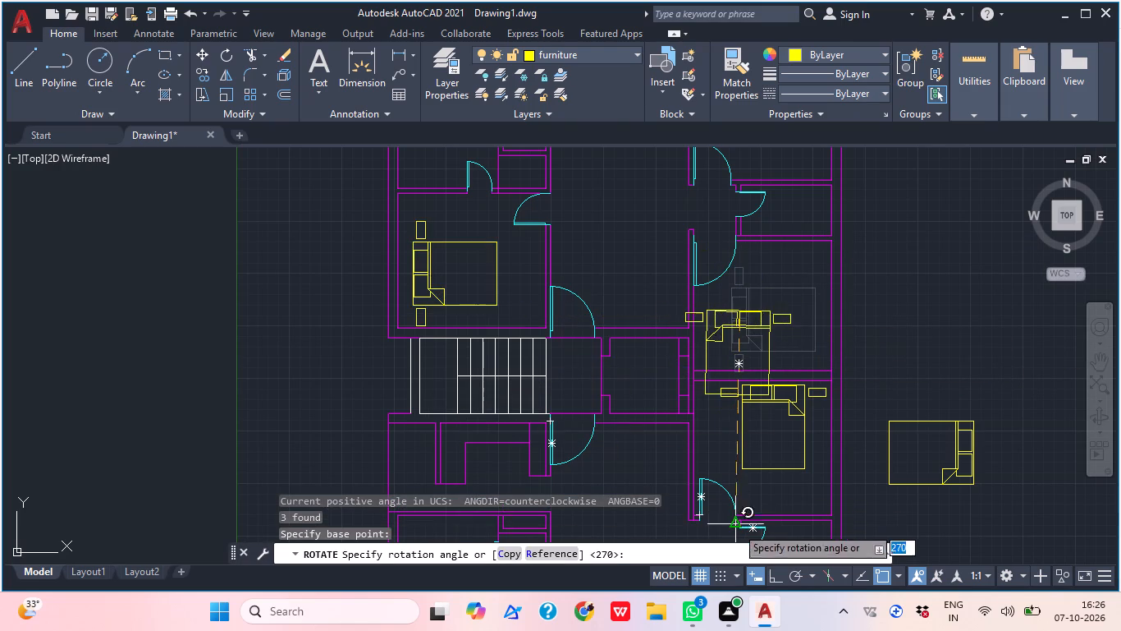
pyautogui.click(772, 573)
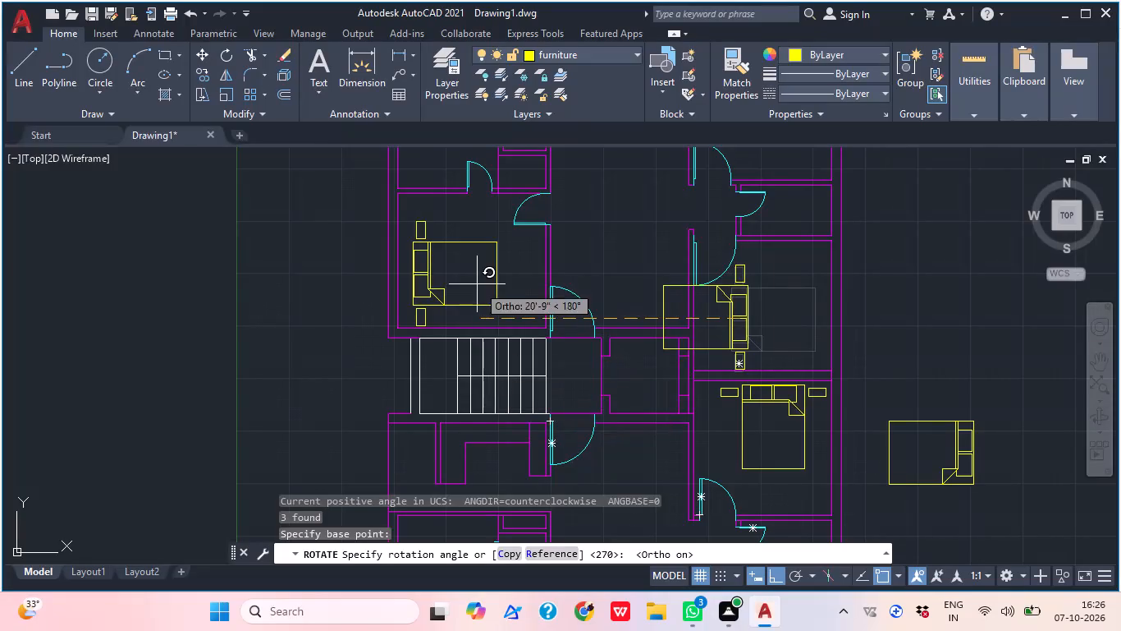
pyautogui.click(246, 294)
# Move the rotated bed group about 6'-3" horizontally so its headboard sits close to the bedroom's right wall.
pyautogui.click(762, 352)
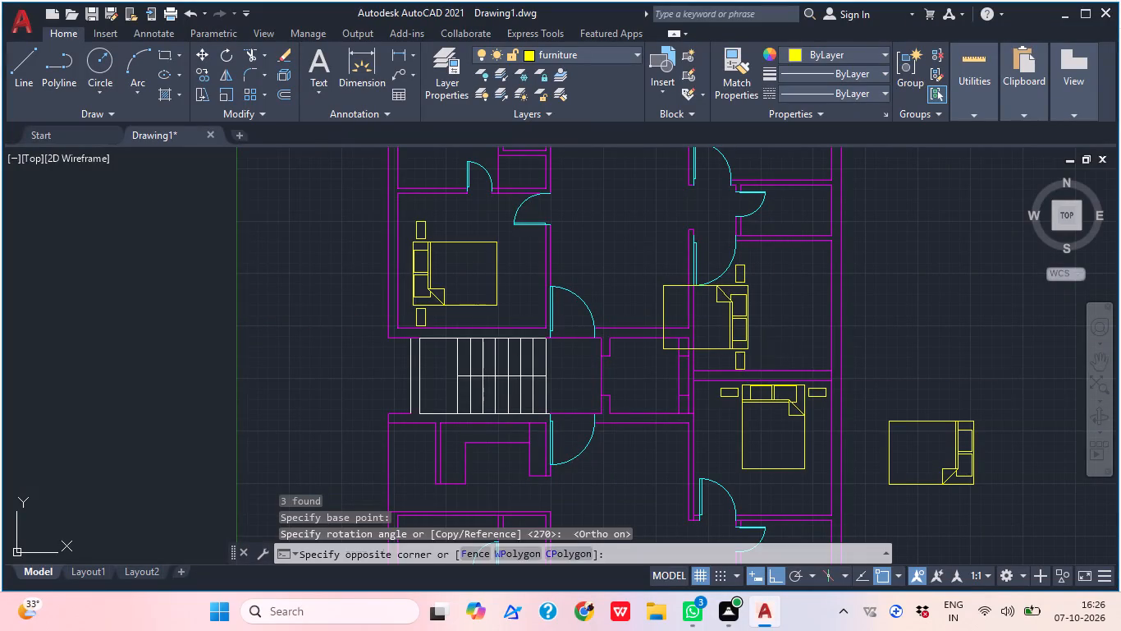
pyautogui.click(737, 338)
pyautogui.press('m')
pyautogui.press('space')
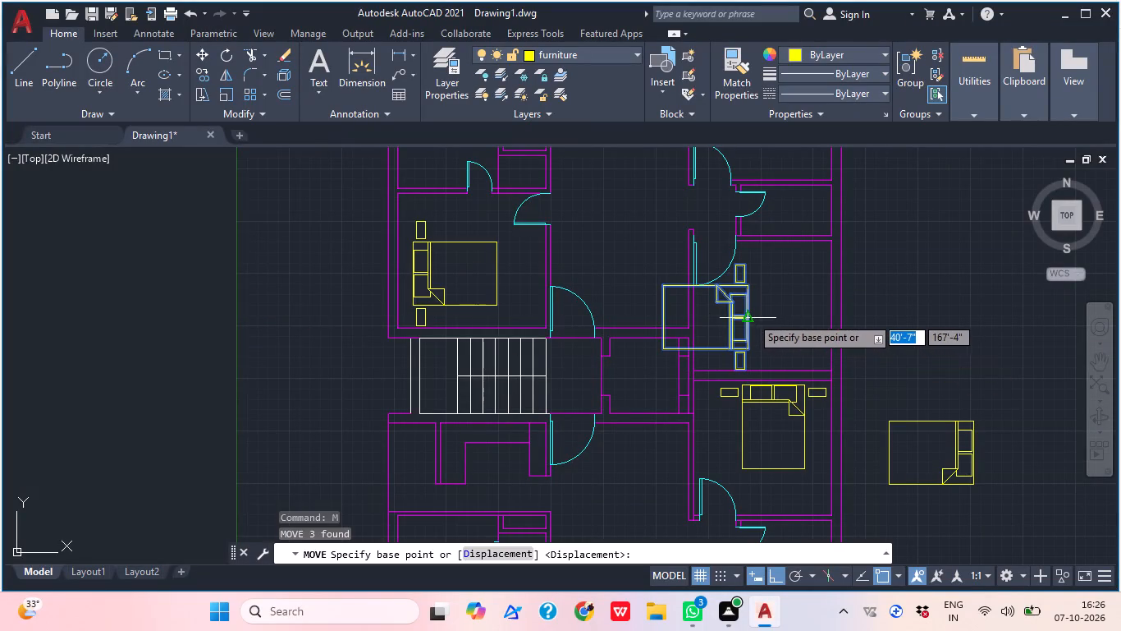
pyautogui.click(750, 316)
pyautogui.scroll(1, 817, 324)
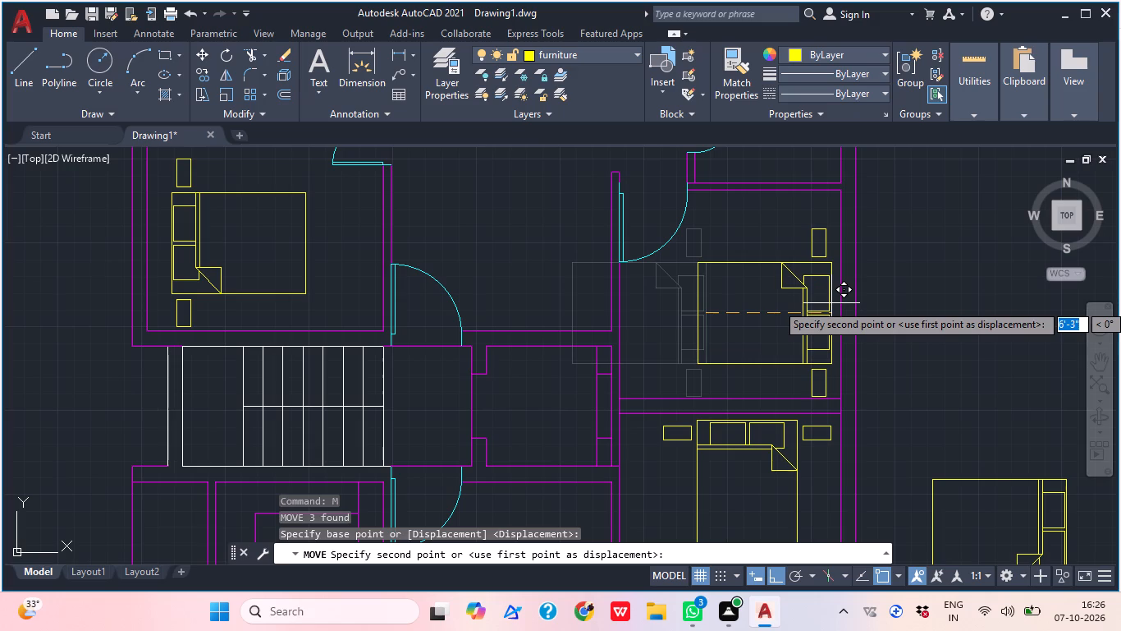
pyautogui.click(831, 303)
# Look over the whole two-unit plan to check the bed placement in the bedrooms.
pyautogui.scroll(-1, 902, 279)
pyautogui.moveTo(925, 319); pyautogui.dragTo(872, 324, button='middle')
pyautogui.scroll(-1, 804, 380)
pyautogui.moveTo(826, 366); pyautogui.dragTo(760, 398, button='middle')
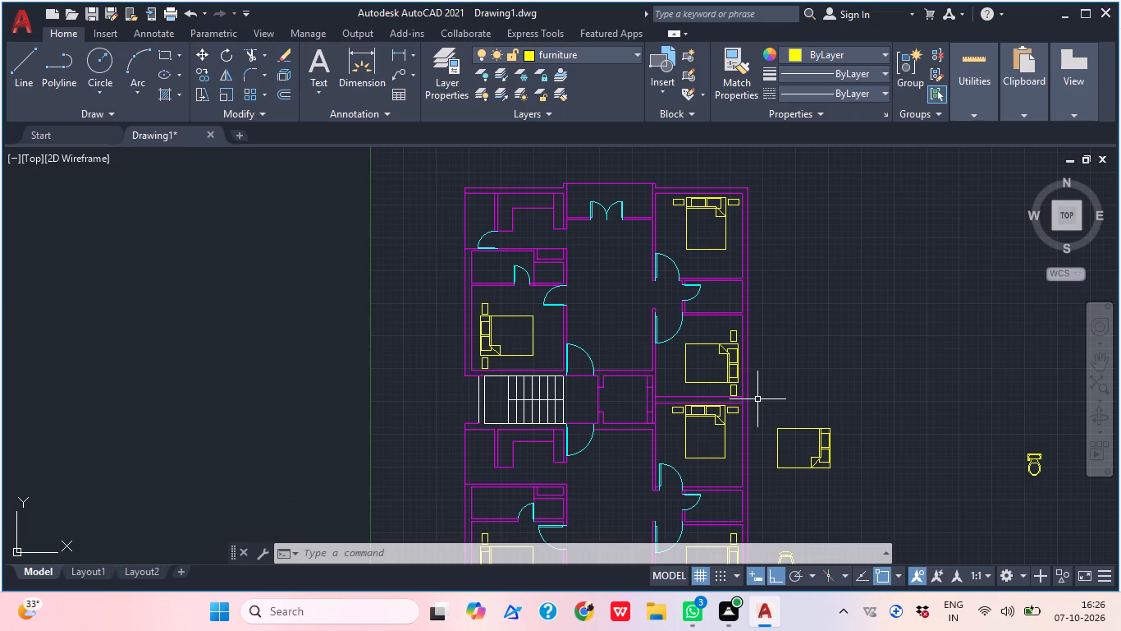
pyautogui.moveTo(613, 366); pyautogui.dragTo(597, 343, button='middle')
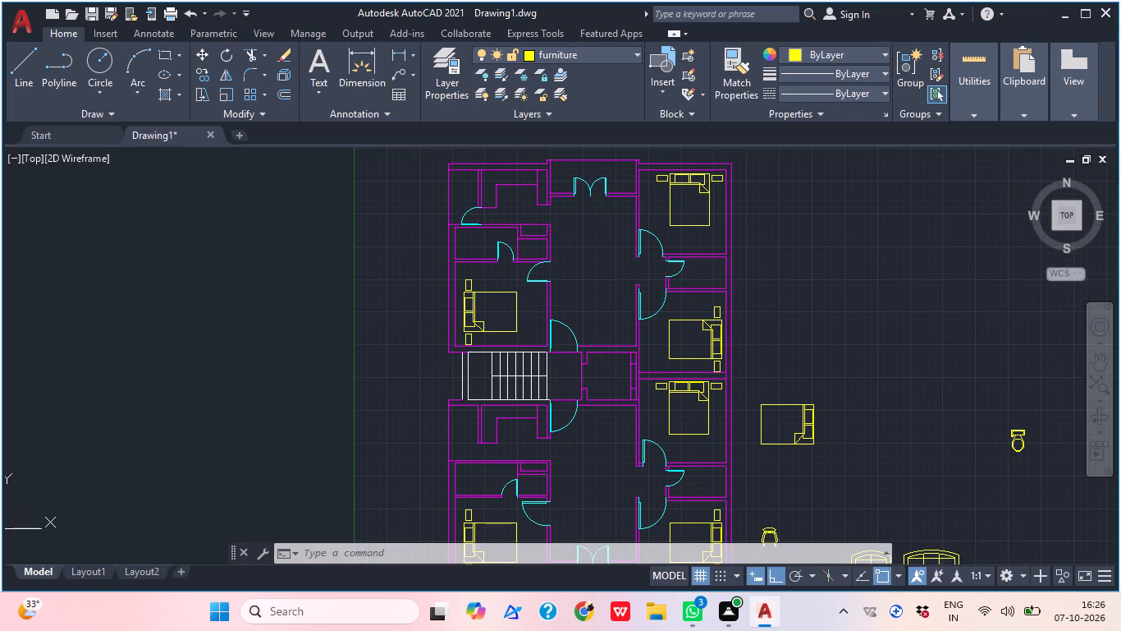
pyautogui.scroll(-1, 597, 306)
pyautogui.moveTo(590, 350); pyautogui.dragTo(579, 323, button='middle')
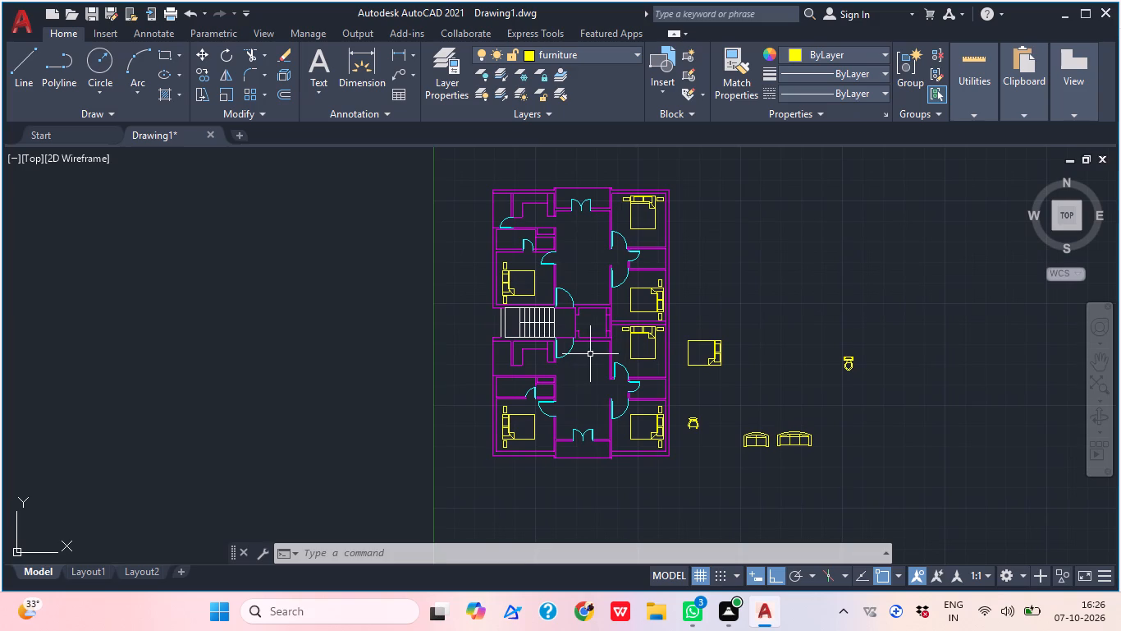
pyautogui.moveTo(584, 327); pyautogui.dragTo(555, 293, button='middle')
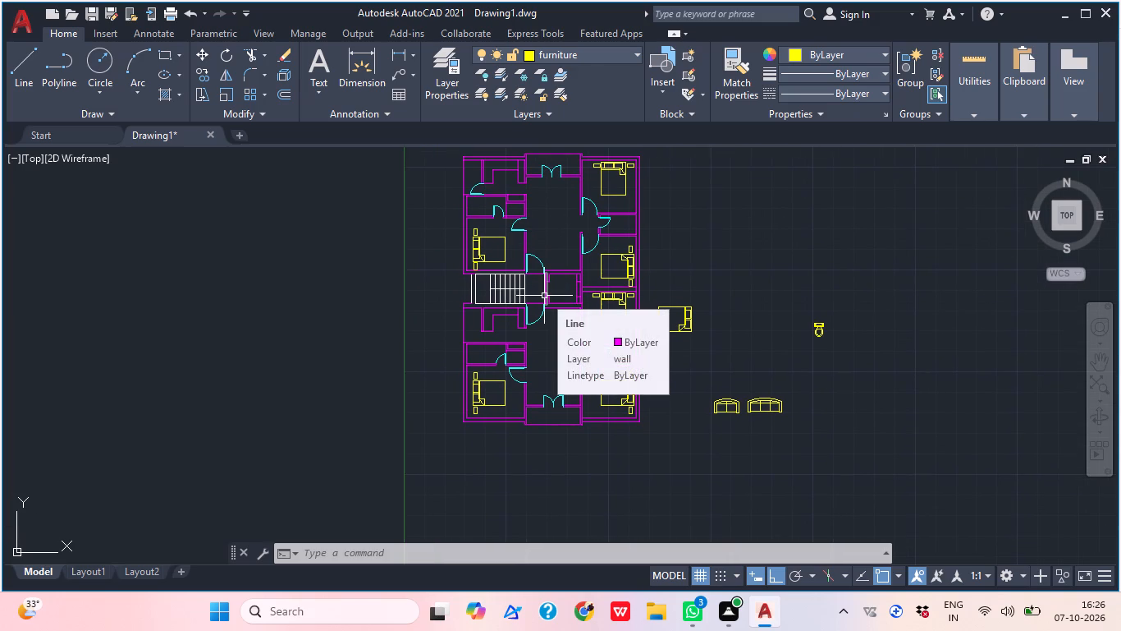
pyautogui.middleClick(565, 301)
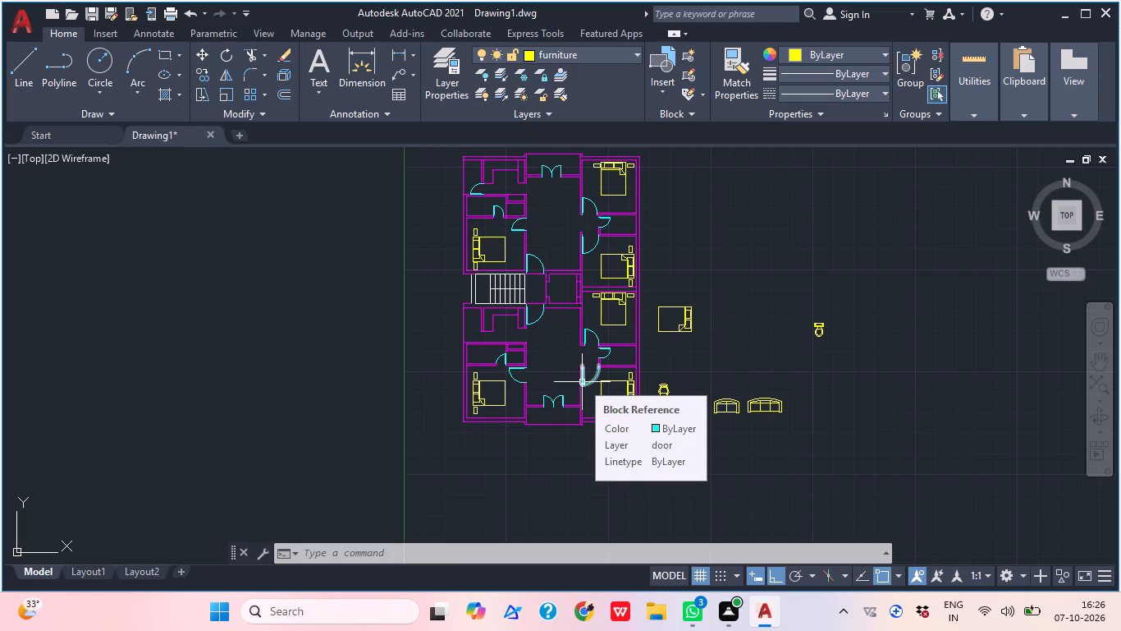
# Insert the Copy Machine, Hutch - 19 x 72 in. and Wet Bar blocks from Home - Space Planner.dwg beside the floor plan.
pyautogui.hotkey('ctrl', '2')
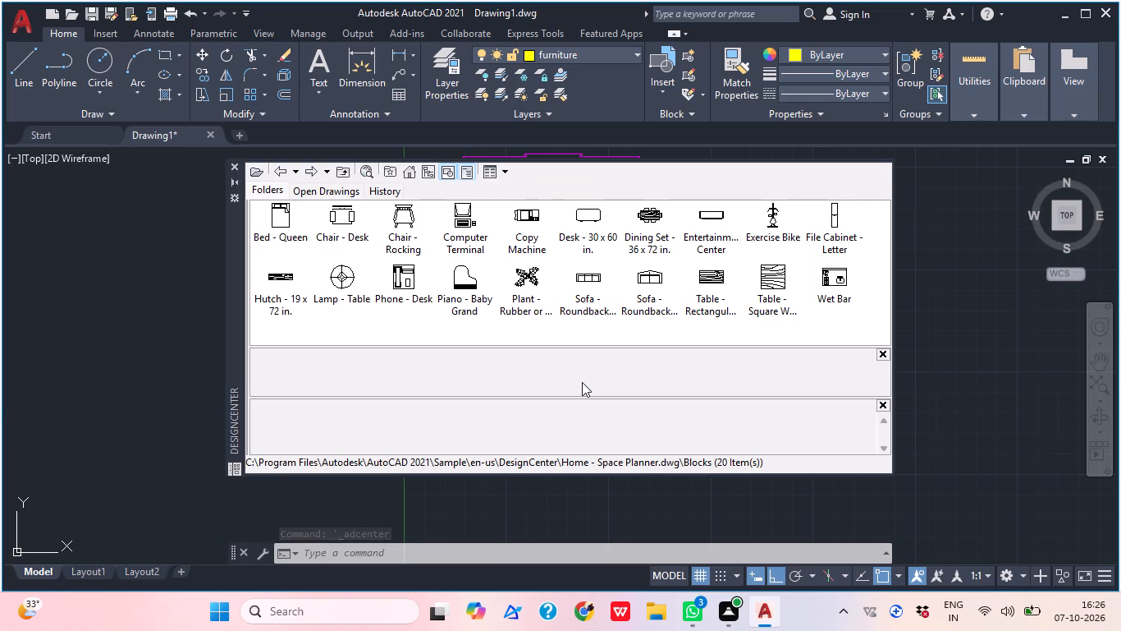
pyautogui.click(310, 175)
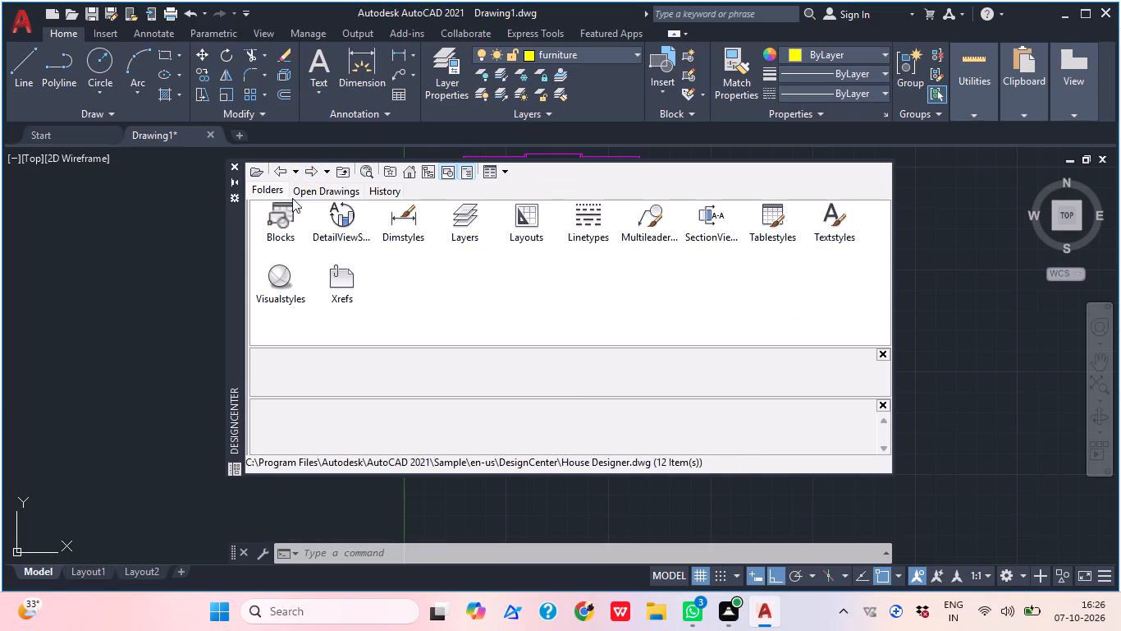
pyautogui.doubleClick(281, 216)
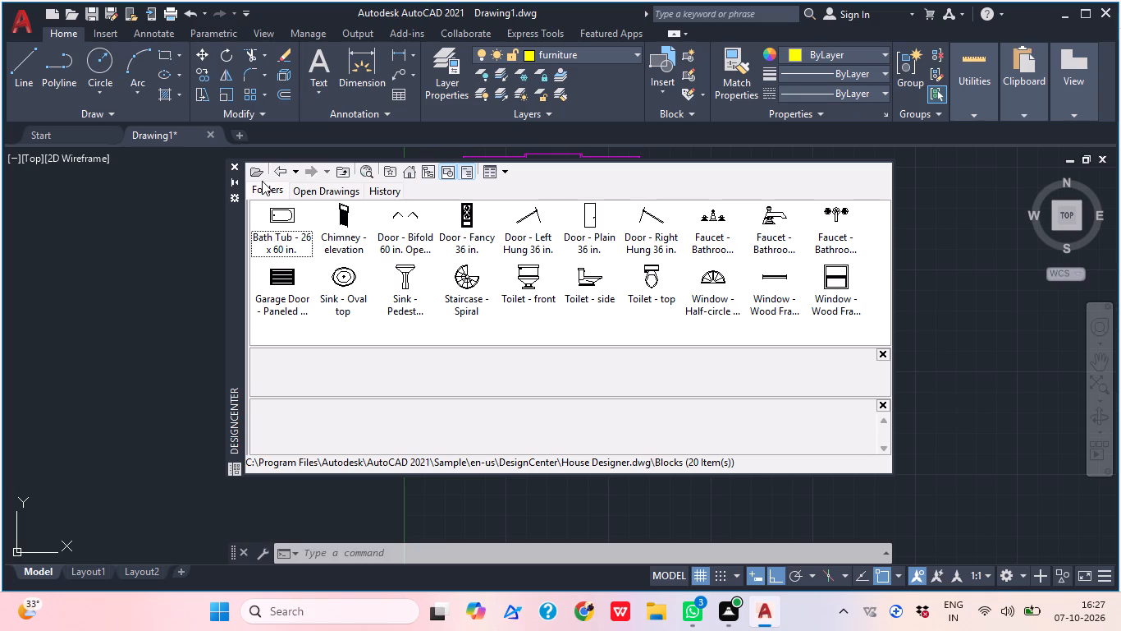
pyautogui.click(279, 167)
pyautogui.click(279, 168)
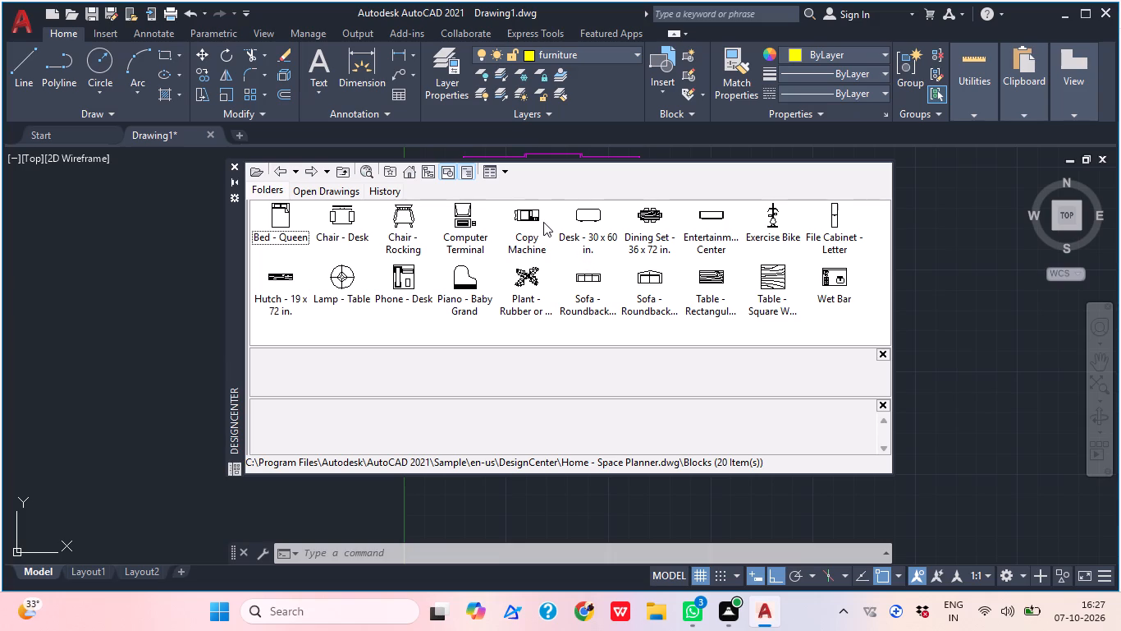
pyautogui.moveTo(530, 224); pyautogui.dragTo(964, 357)
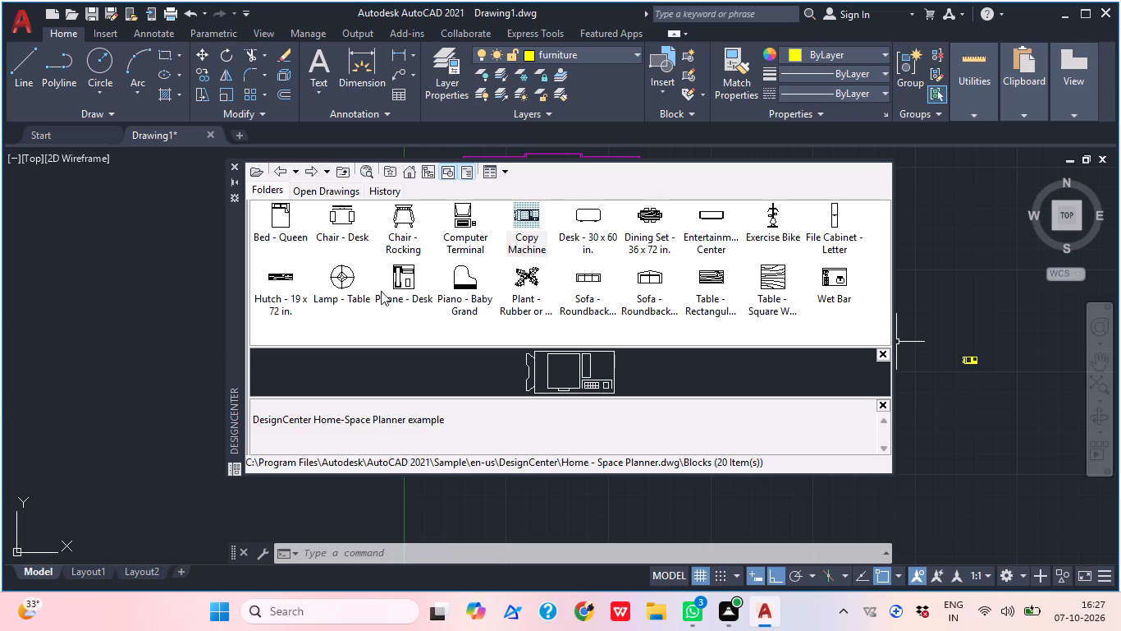
pyautogui.moveTo(282, 276); pyautogui.dragTo(975, 406)
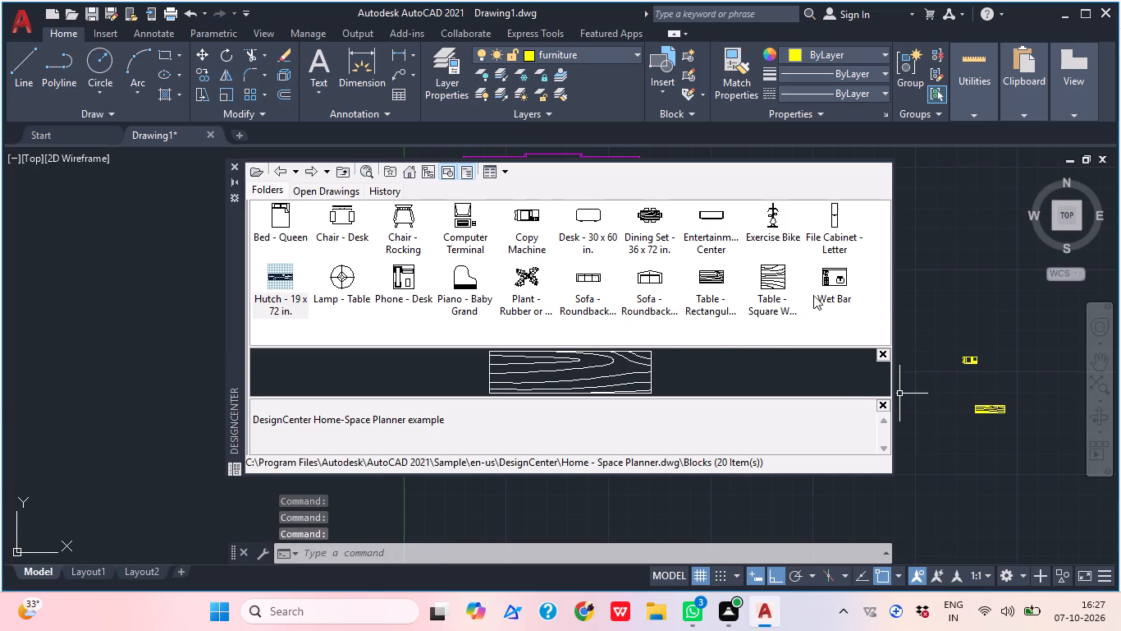
pyautogui.moveTo(841, 277); pyautogui.dragTo(934, 472)
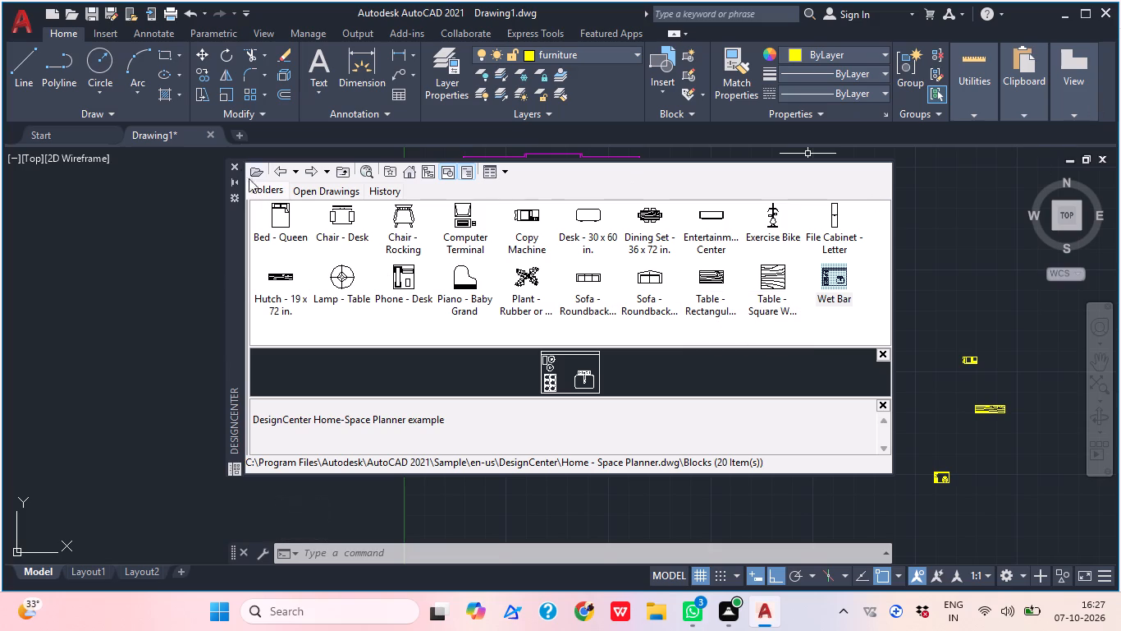
pyautogui.click(231, 161)
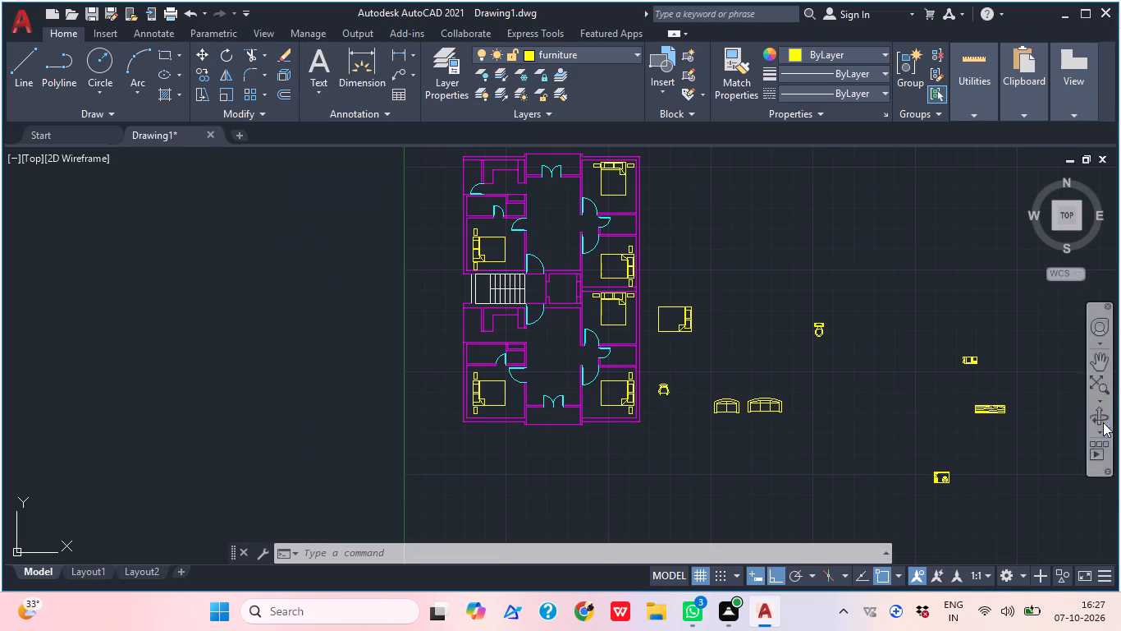
# With Ortho off, copy the copy machine block onto the upper unit's kitchen counter, along the top wall.
pyautogui.scroll(2, 984, 380)
pyautogui.moveTo(992, 371); pyautogui.dragTo(981, 362)
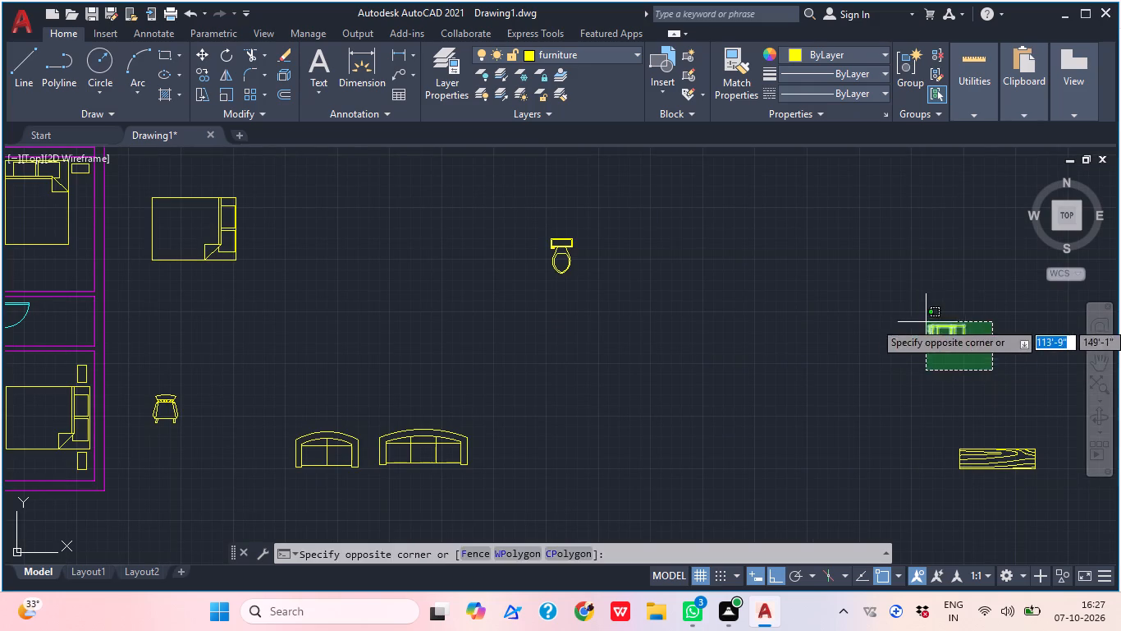
pyautogui.click(899, 315)
pyautogui.press('c')
pyautogui.press('o')
pyautogui.press('space')
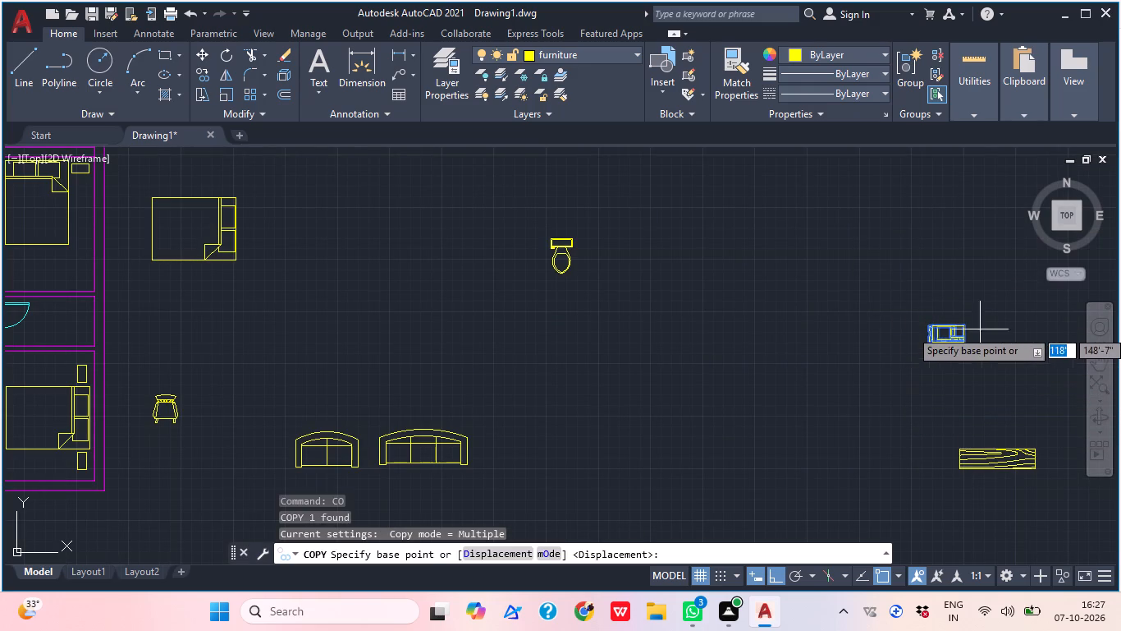
pyautogui.click(947, 337)
pyautogui.moveTo(970, 362); pyautogui.dragTo(1021, 430, button='middle')
pyautogui.scroll(-1, 1019, 429)
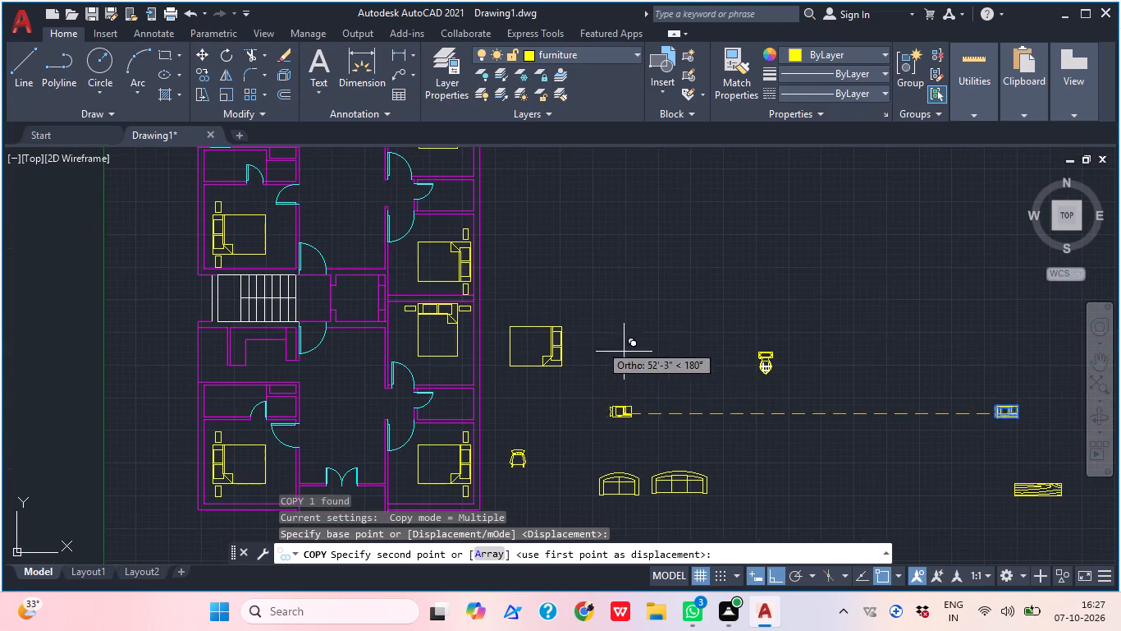
pyautogui.moveTo(601, 352); pyautogui.dragTo(658, 393, button='middle')
pyautogui.scroll(-1, 638, 382)
pyautogui.click(771, 575)
pyautogui.moveTo(617, 406); pyautogui.dragTo(740, 579, button='middle')
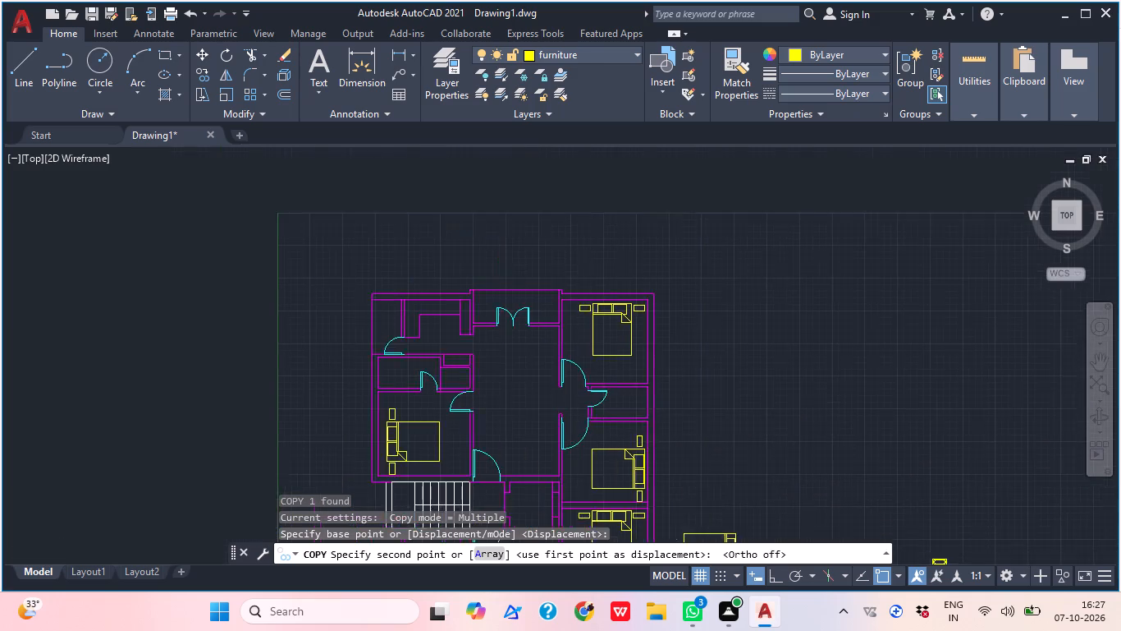
pyautogui.moveTo(740, 579); pyautogui.dragTo(744, 584, button='middle')
pyautogui.scroll(2, 450, 322)
pyautogui.scroll(-1, 432, 304)
pyautogui.scroll(3, 453, 323)
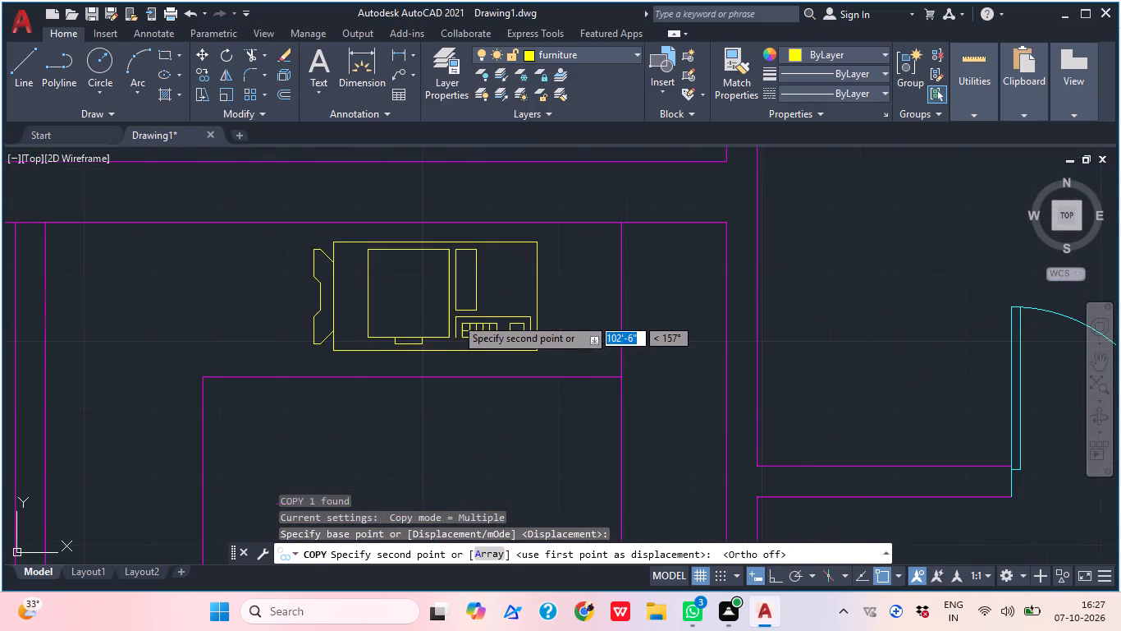
pyautogui.scroll(1, 455, 317)
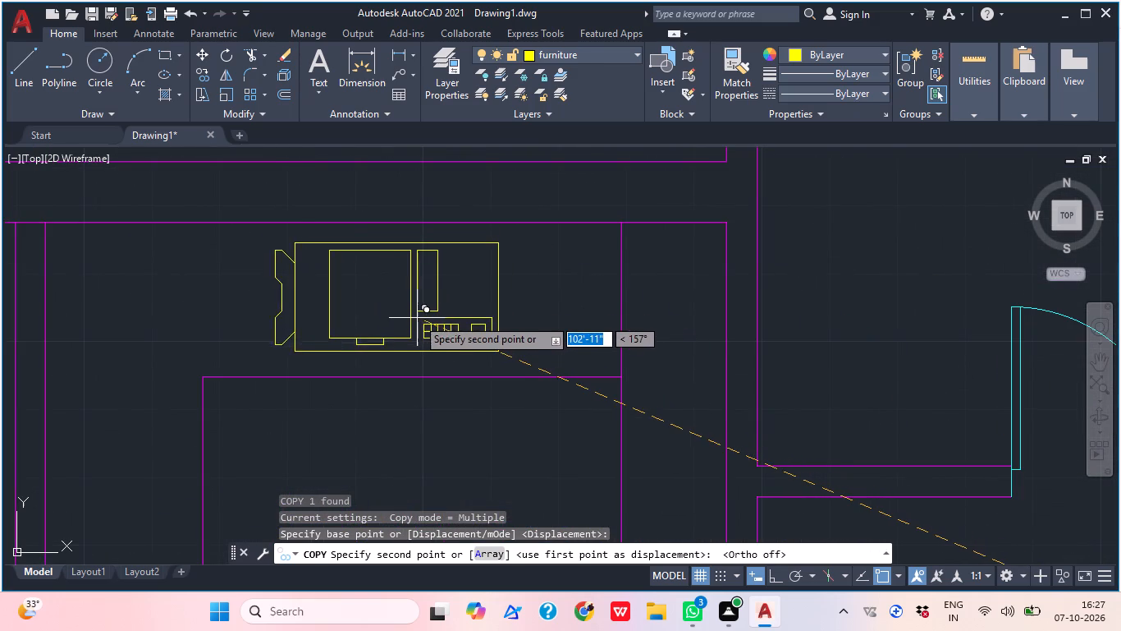
pyautogui.click(427, 324)
# Place another copy of the copy machine on the lower unit's kitchen counter along its top wall, and finish copying.
pyautogui.scroll(-3, 469, 276)
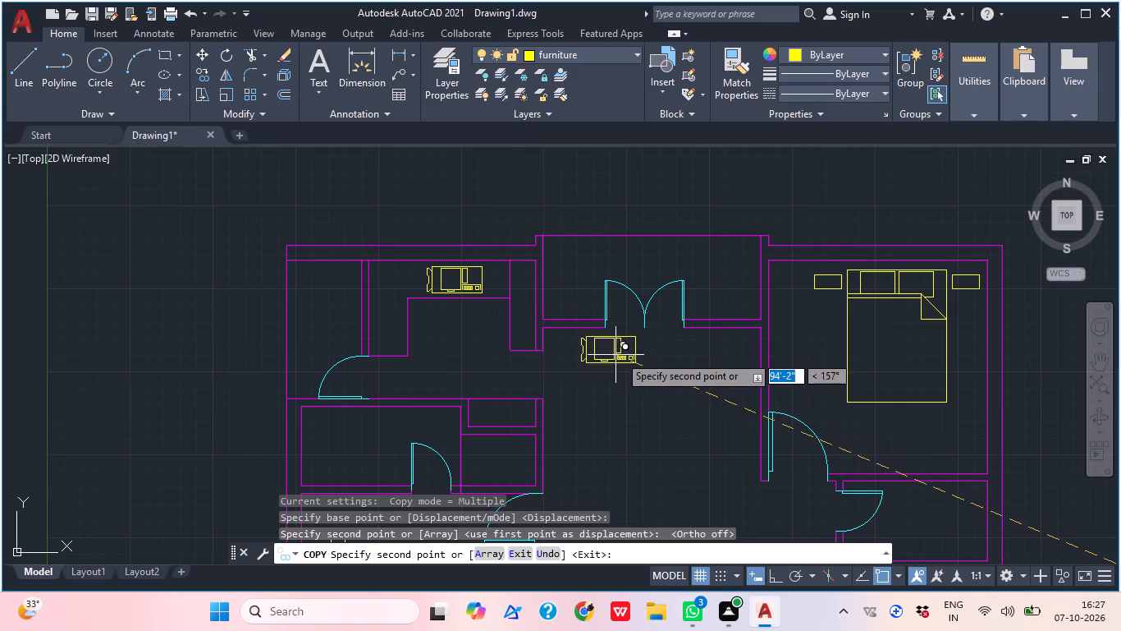
pyautogui.moveTo(570, 334); pyautogui.dragTo(565, 295, button='middle')
pyautogui.scroll(-4, 567, 295)
pyautogui.scroll(1, 555, 323)
pyautogui.moveTo(570, 454); pyautogui.dragTo(560, 305, button='middle')
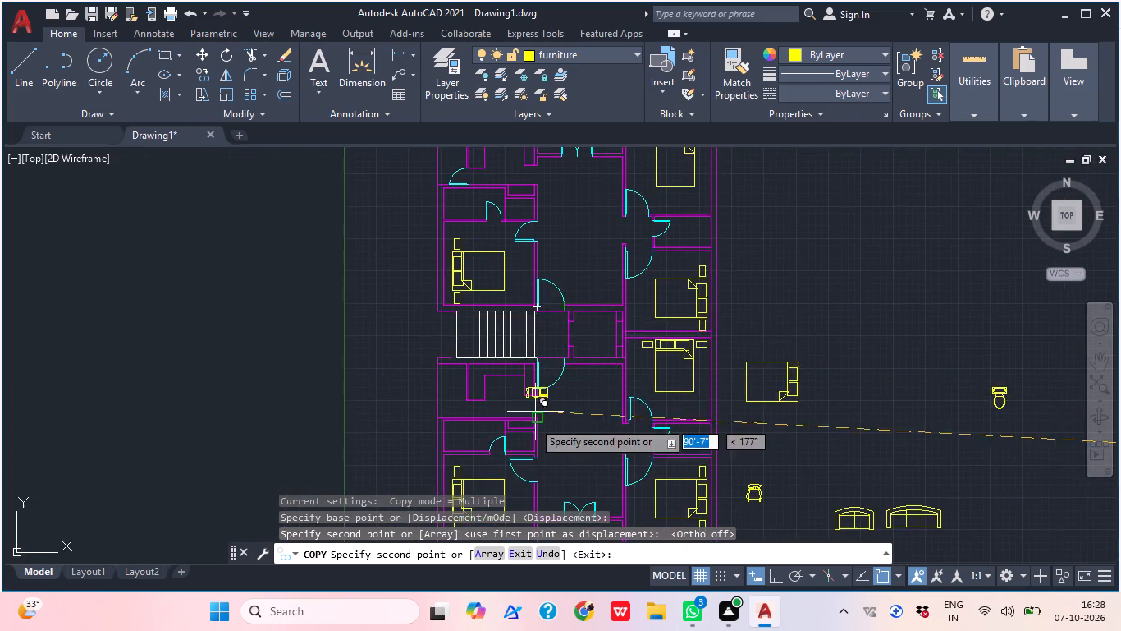
pyautogui.moveTo(527, 422); pyautogui.dragTo(540, 307, button='middle')
pyautogui.scroll(2, 519, 255)
pyautogui.scroll(-3, 519, 255)
pyautogui.scroll(5, 519, 257)
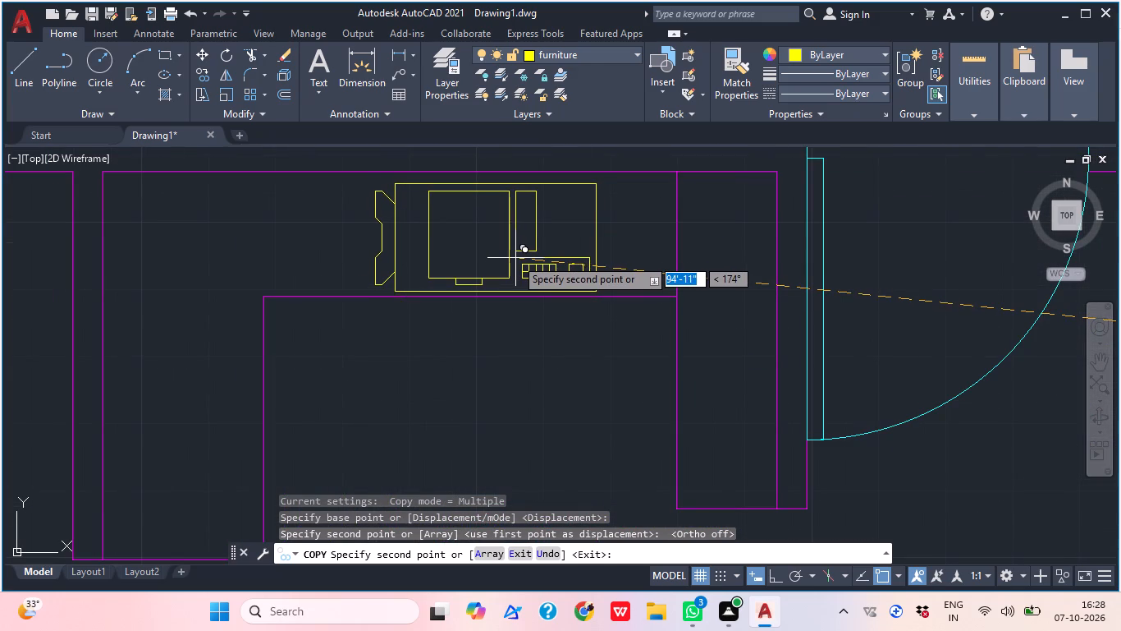
pyautogui.click(515, 256)
pyautogui.scroll(-5, 557, 251)
pyautogui.moveTo(610, 297); pyautogui.dragTo(530, 371, button='middle')
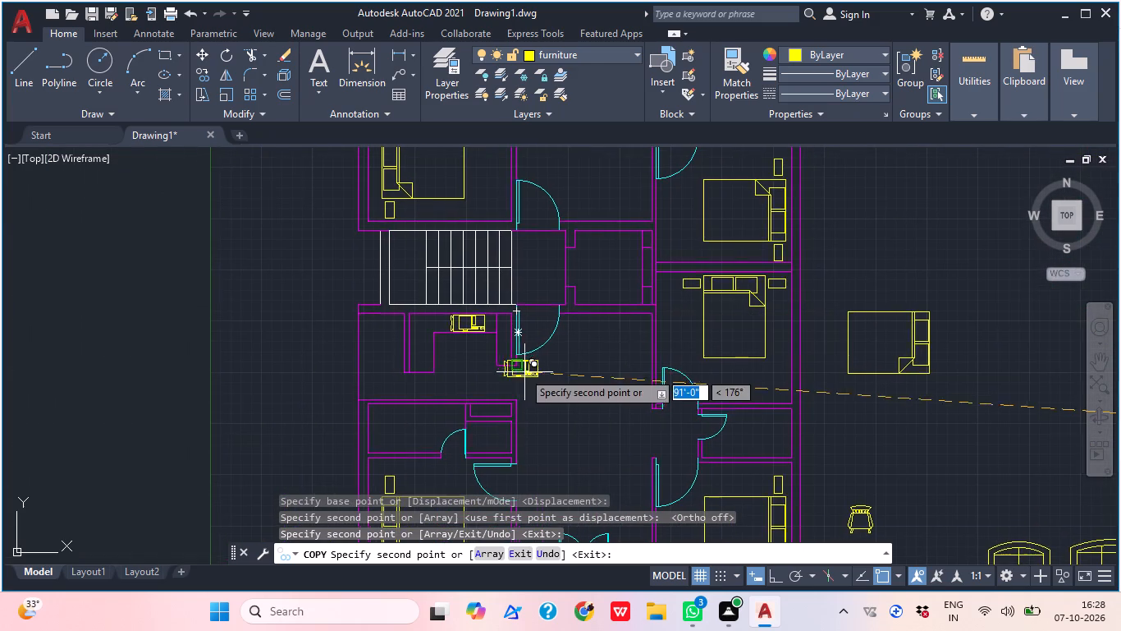
pyautogui.press('Escape')
# Copy the Wet Bar block from beside the plan onto the left leg of the lower unit's kitchen counter.
pyautogui.scroll(-2, 652, 374)
pyautogui.moveTo(641, 379); pyautogui.dragTo(589, 374, button='middle')
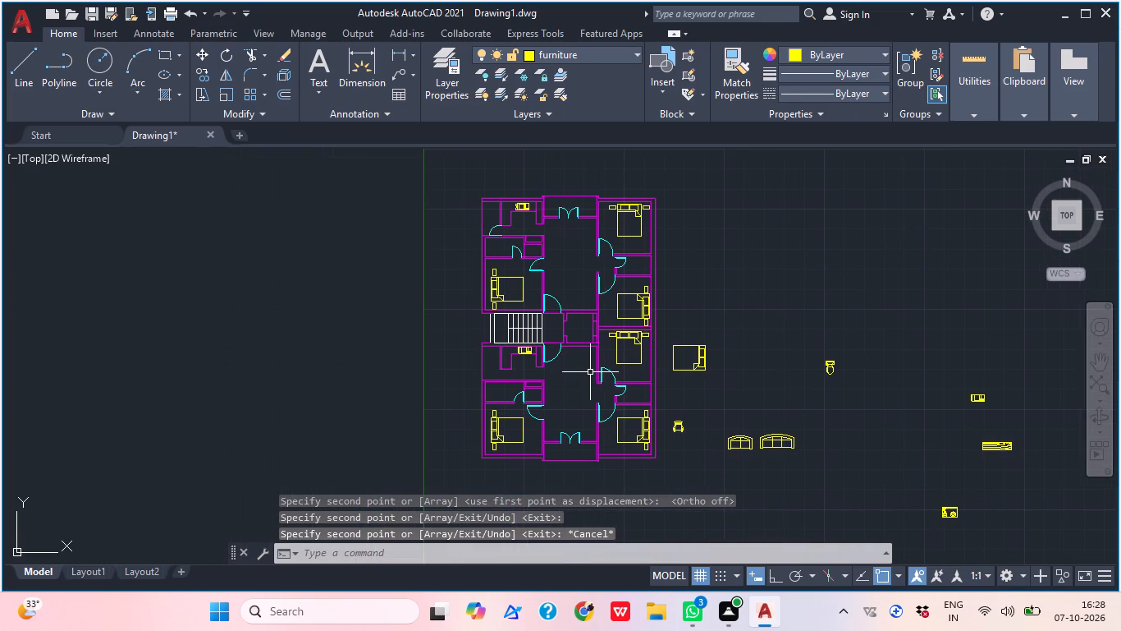
pyautogui.scroll(-1, 588, 356)
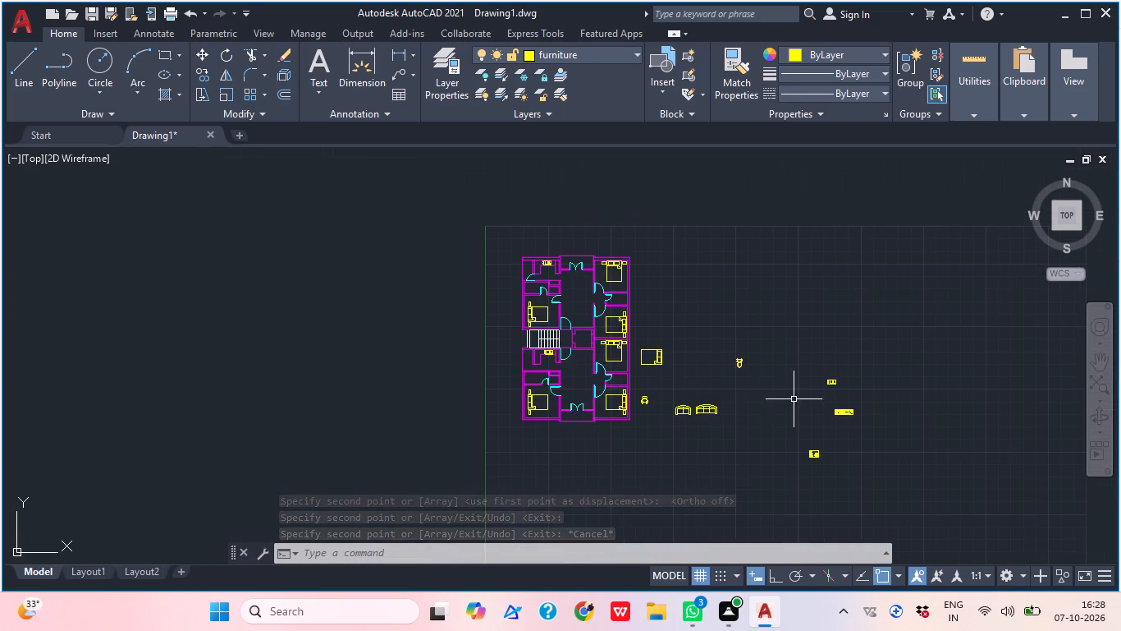
pyautogui.moveTo(798, 406); pyautogui.dragTo(622, 362, button='middle')
pyautogui.scroll(4, 675, 399)
pyautogui.moveTo(593, 436); pyautogui.dragTo(622, 320, button='middle')
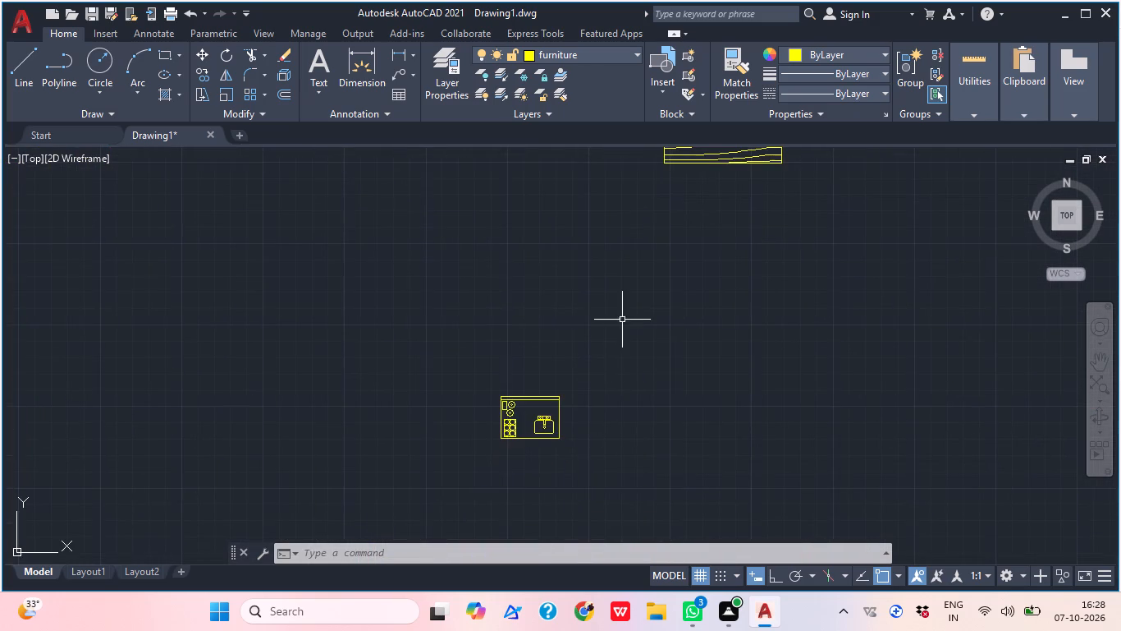
pyautogui.moveTo(592, 454); pyautogui.dragTo(584, 446)
pyautogui.click(469, 380)
pyautogui.press('c')
pyautogui.press('o')
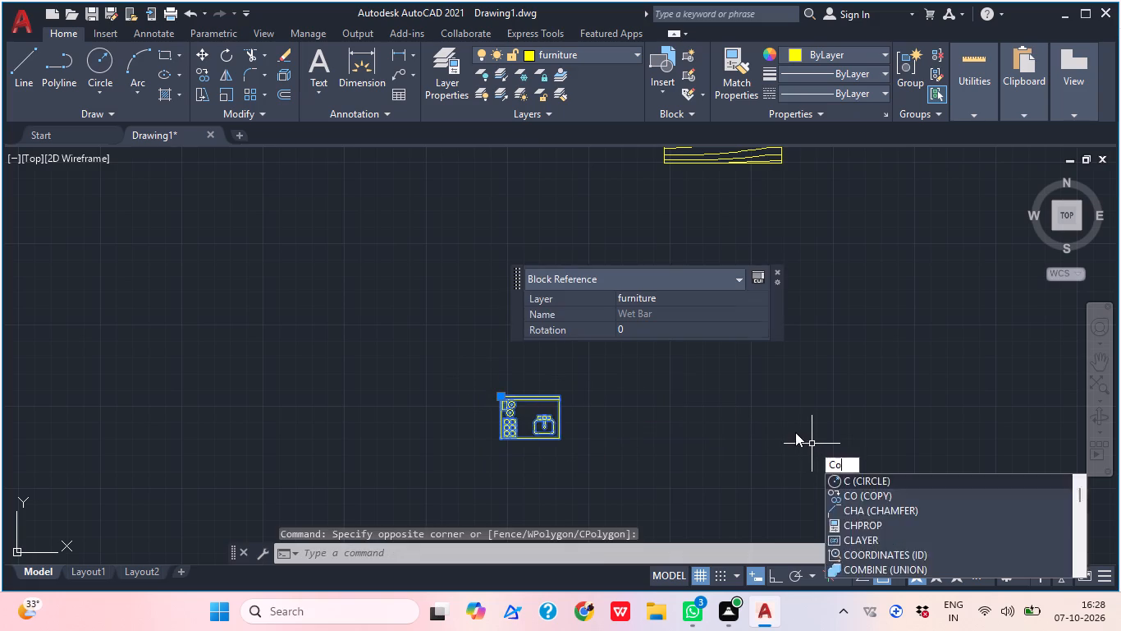
pyautogui.press('space')
pyautogui.click(525, 406)
pyautogui.scroll(-2, 705, 389)
pyautogui.scroll(1, 720, 389)
pyautogui.scroll(-4, 731, 388)
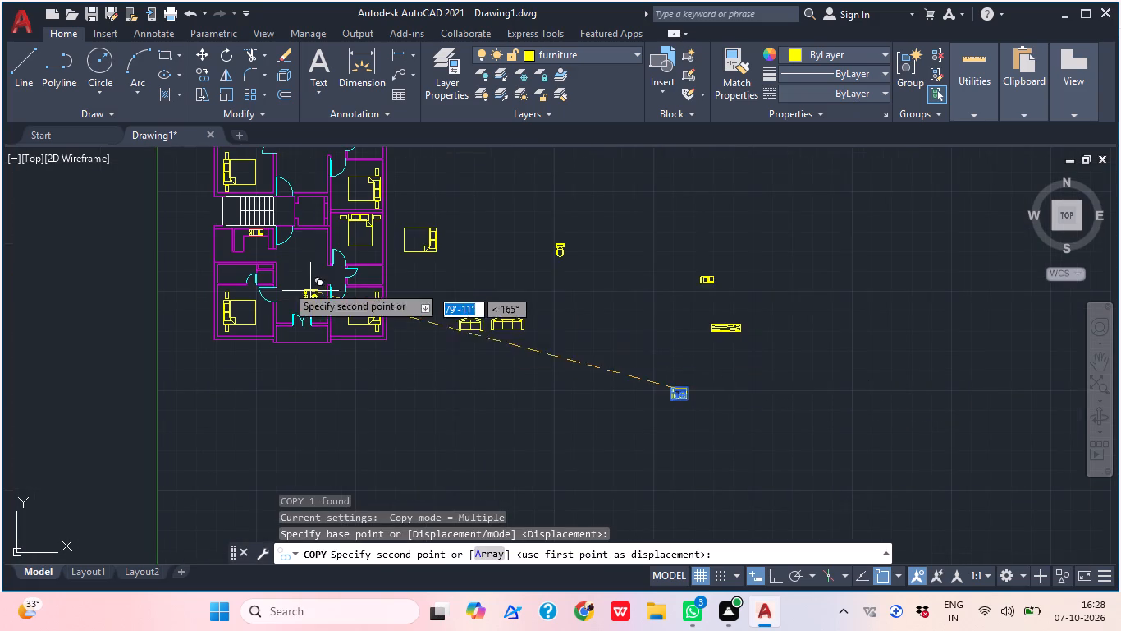
pyautogui.scroll(-1, 217, 250)
pyautogui.moveTo(229, 257); pyautogui.dragTo(343, 281, button='middle')
pyautogui.scroll(5, 304, 262)
pyautogui.scroll(3, 510, 317)
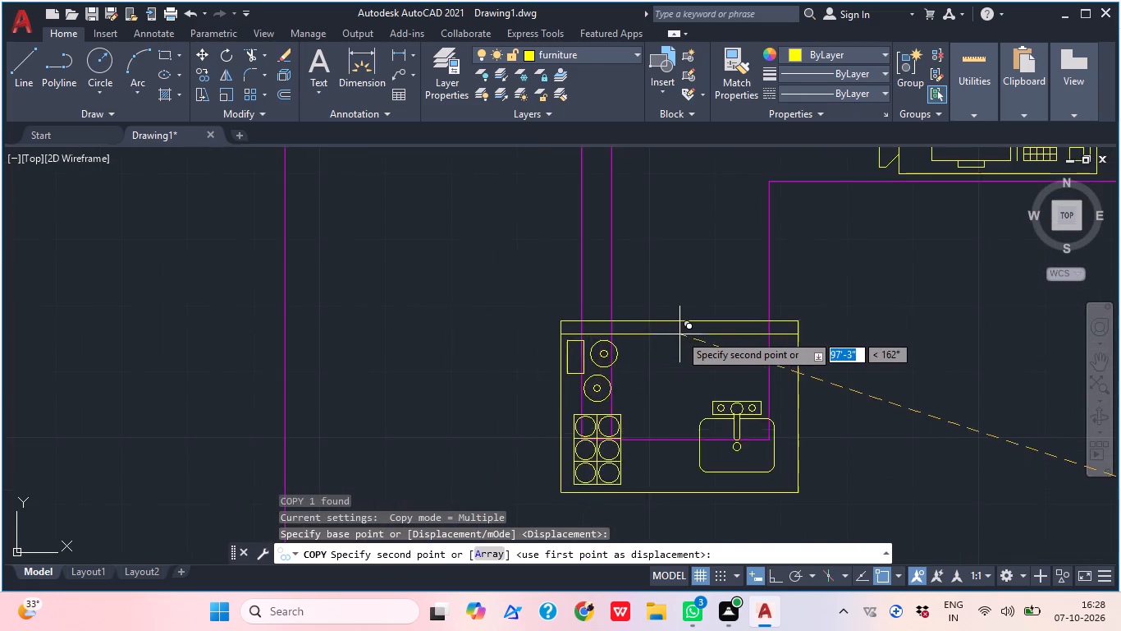
pyautogui.scroll(1, 679, 332)
pyautogui.scroll(-2, 677, 286)
pyautogui.scroll(1, 676, 284)
pyautogui.scroll(-1, 676, 283)
pyautogui.moveTo(781, 280); pyautogui.dragTo(672, 334, button='middle')
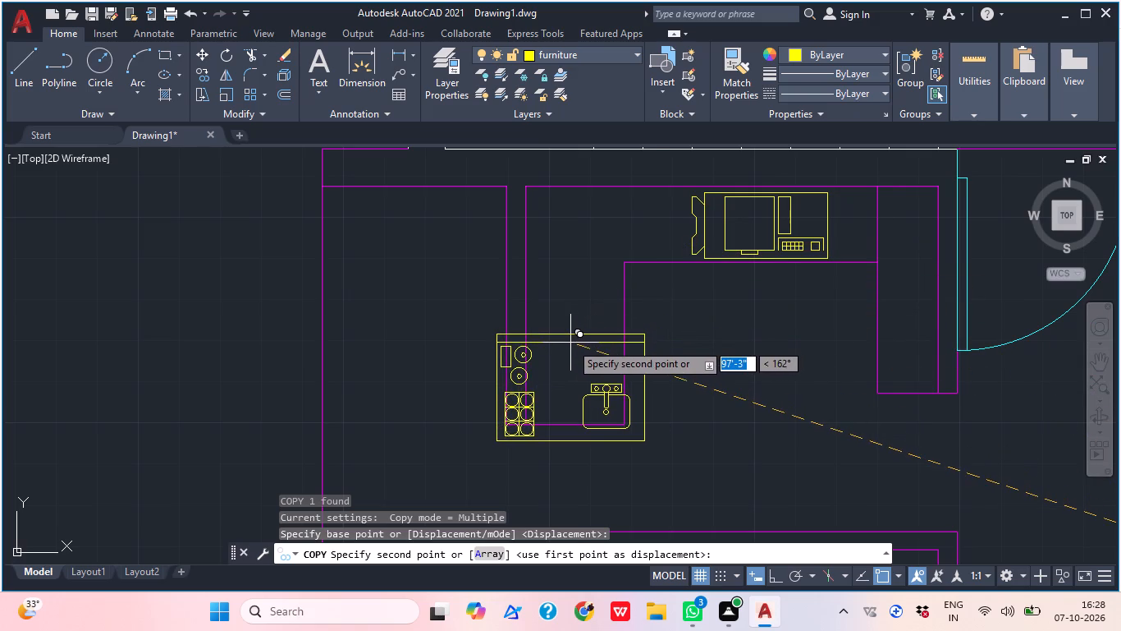
pyautogui.click(570, 343)
pyautogui.press('Escape')
# Scale the copied wet bar to about half size from its top edge's midpoint so it fits within the counter width.
pyautogui.click(569, 337)
pyautogui.click(586, 359)
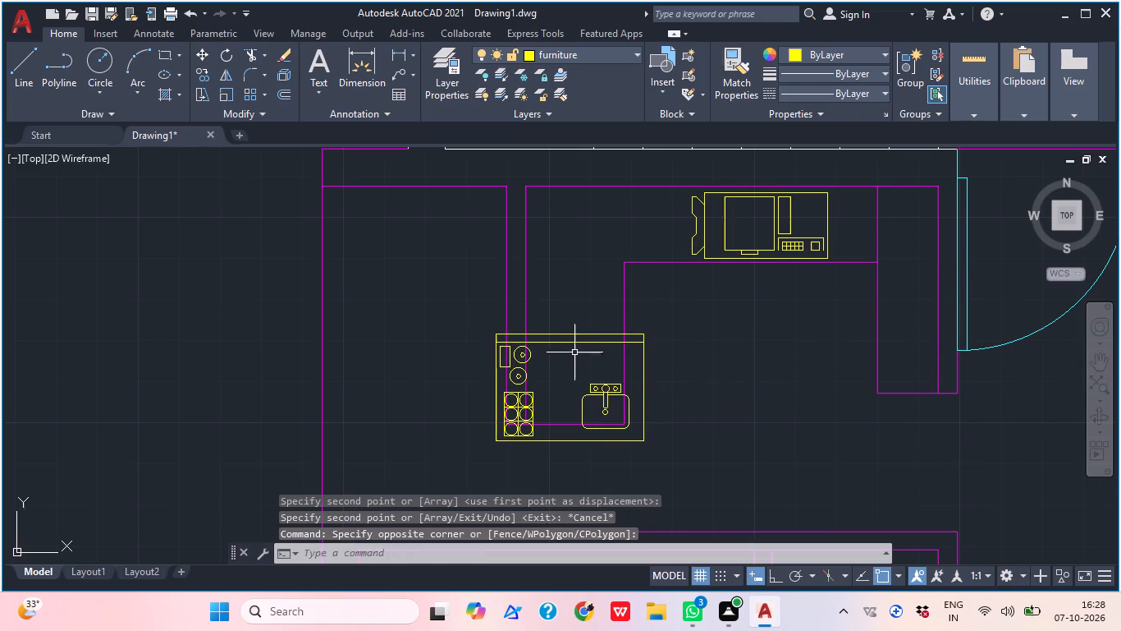
pyautogui.click(571, 348)
pyautogui.click(556, 322)
pyautogui.press('s')
pyautogui.press('c')
pyautogui.press('space')
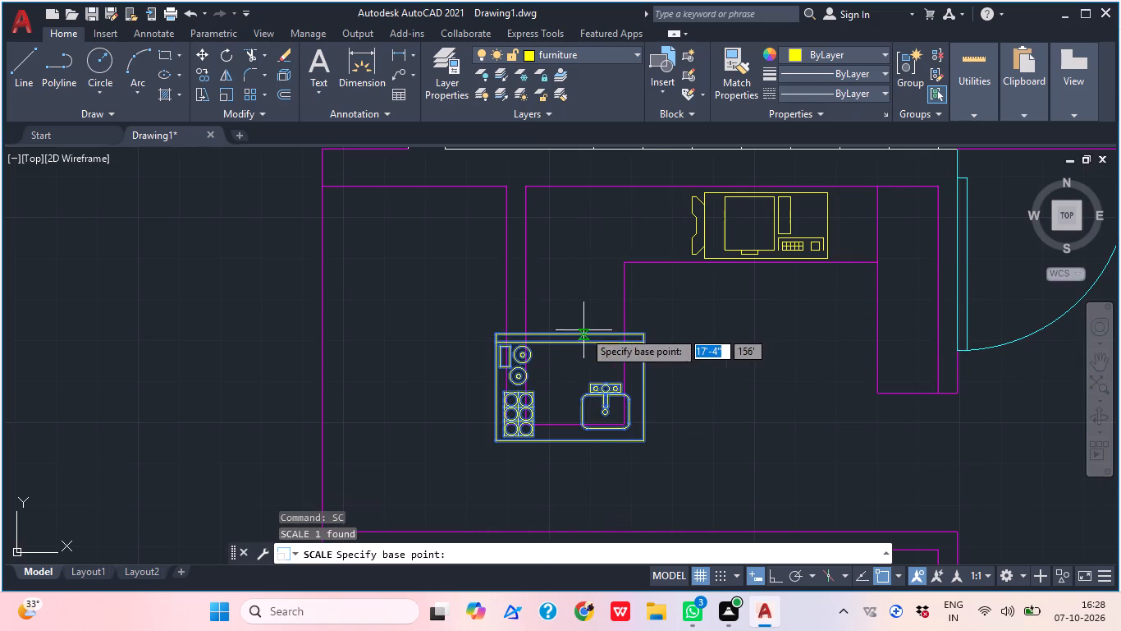
pyautogui.click(579, 329)
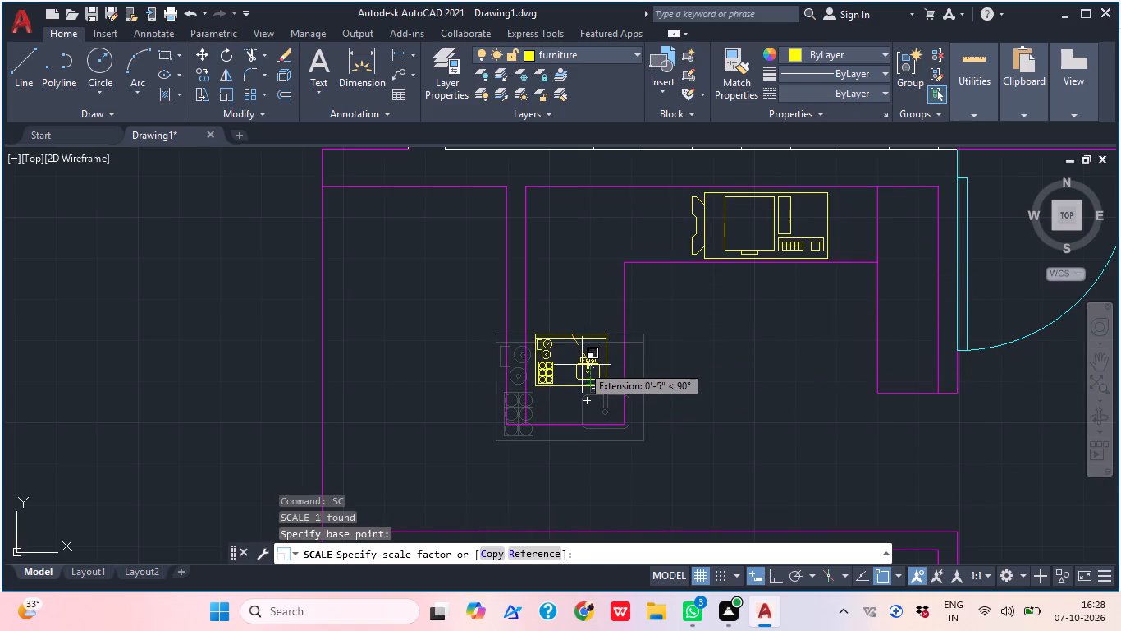
pyautogui.click(582, 365)
# Move the scaled wet bar about 5 inches straight down toward the lower end of the counter leg.
pyautogui.click(602, 381)
pyautogui.click(568, 378)
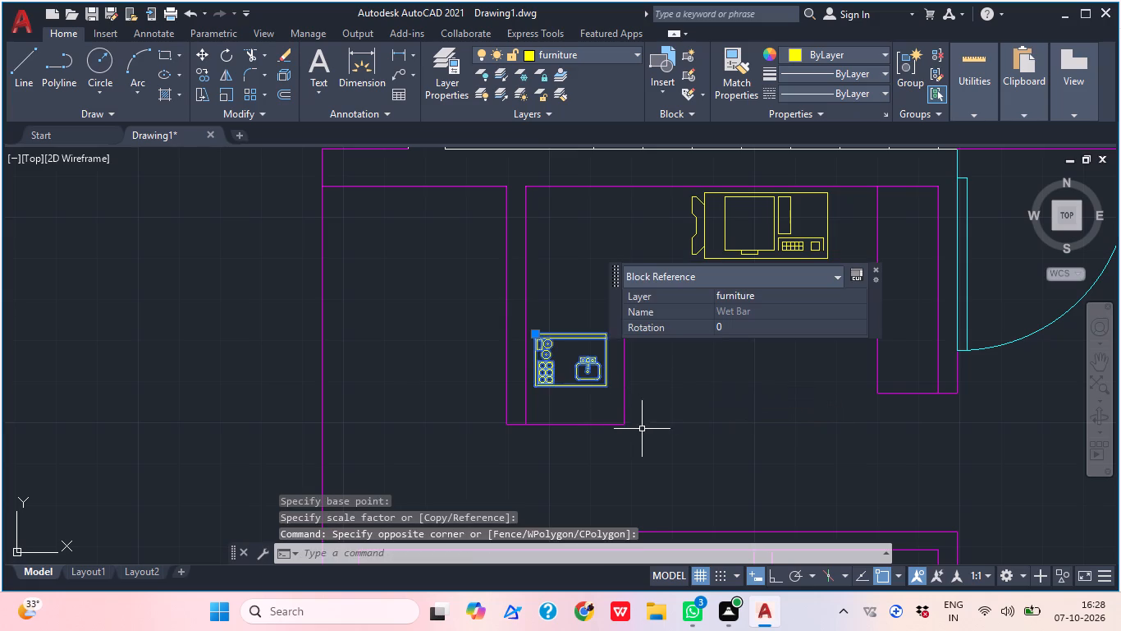
pyautogui.press('m')
pyautogui.press('space')
pyautogui.click(575, 369)
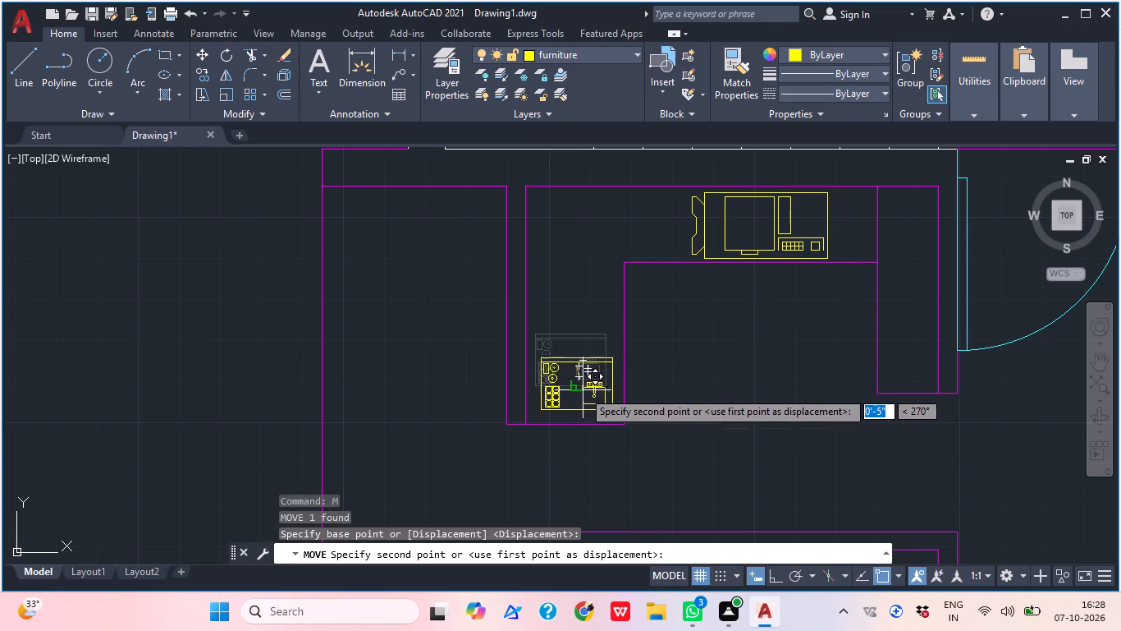
pyautogui.click(579, 393)
# Copy the scaled wet bar about 29'-10" up onto the left leg of the upper unit's kitchen counter.
pyautogui.click(598, 403)
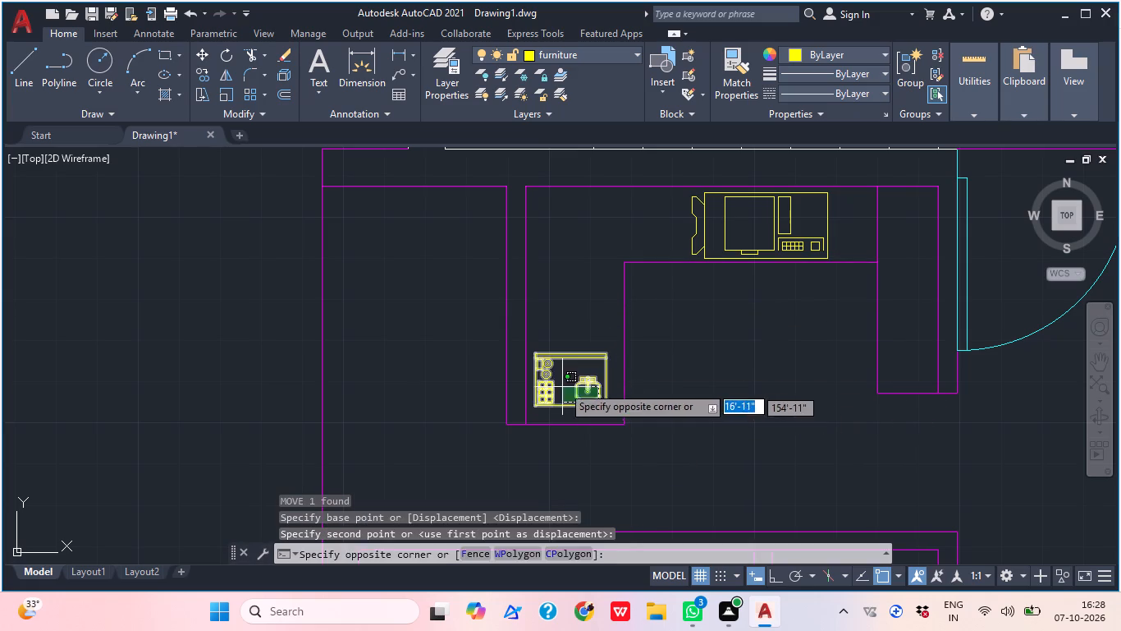
pyautogui.click(562, 385)
pyautogui.press('c')
pyautogui.press('o')
pyautogui.press('space')
pyautogui.click(563, 374)
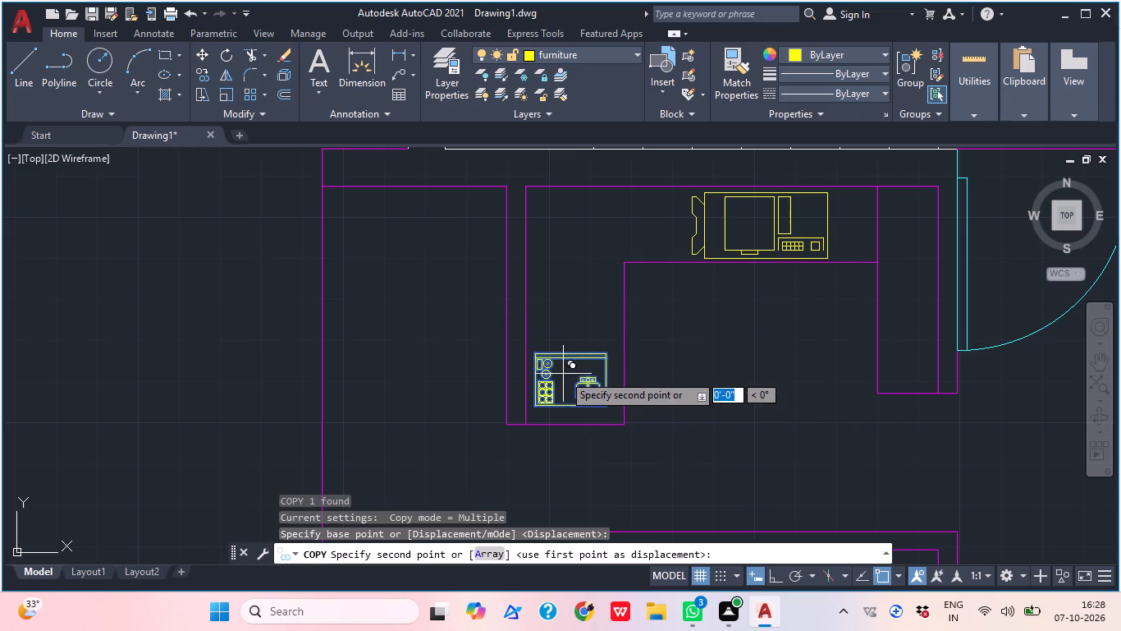
pyautogui.scroll(-4, 567, 375)
pyautogui.scroll(1, 570, 385)
pyautogui.scroll(-1, 581, 394)
pyautogui.scroll(1, 581, 394)
pyautogui.moveTo(559, 307); pyautogui.dragTo(560, 470, button='middle')
pyautogui.moveTo(556, 262); pyautogui.dragTo(560, 527, button='middle')
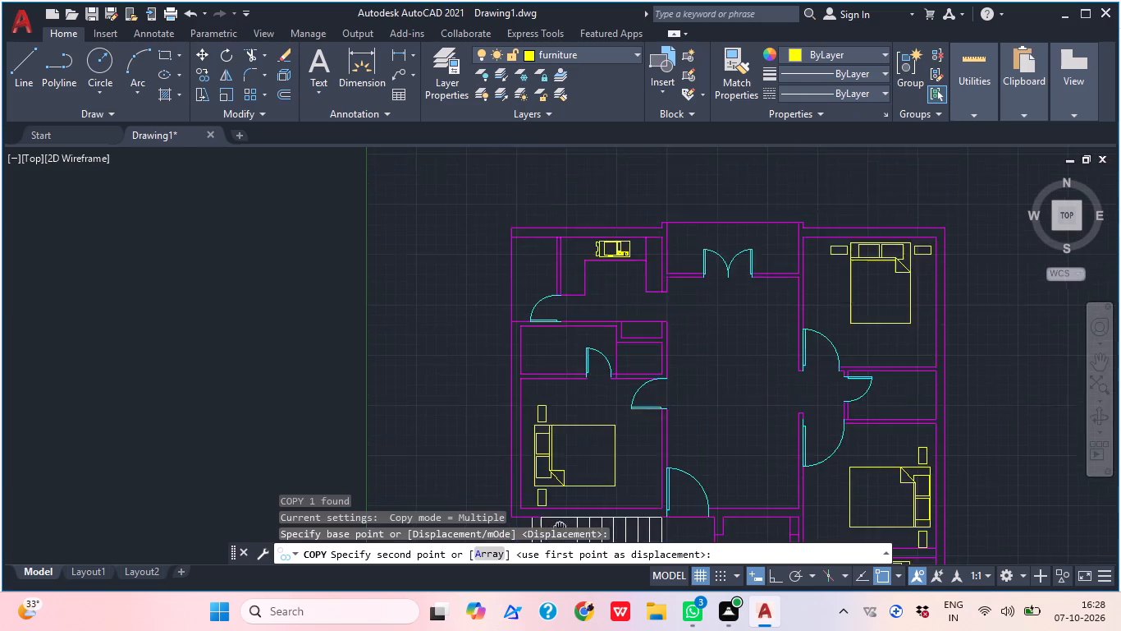
pyautogui.moveTo(560, 527); pyautogui.dragTo(560, 526, button='middle')
pyautogui.scroll(-1, 561, 500)
pyautogui.scroll(4, 573, 357)
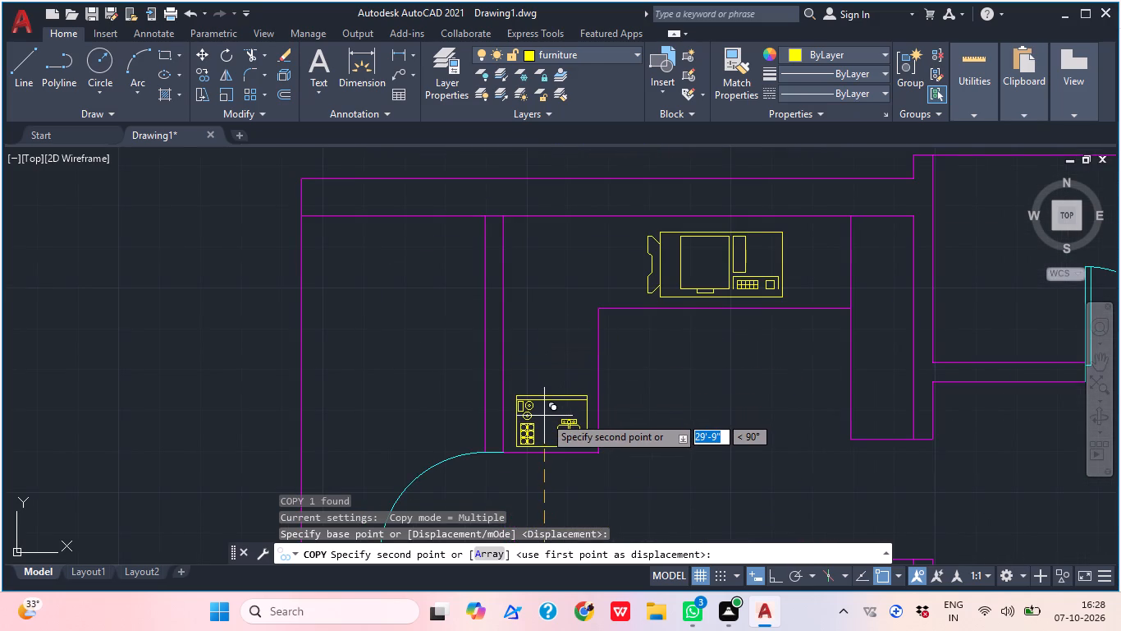
pyautogui.click(541, 411)
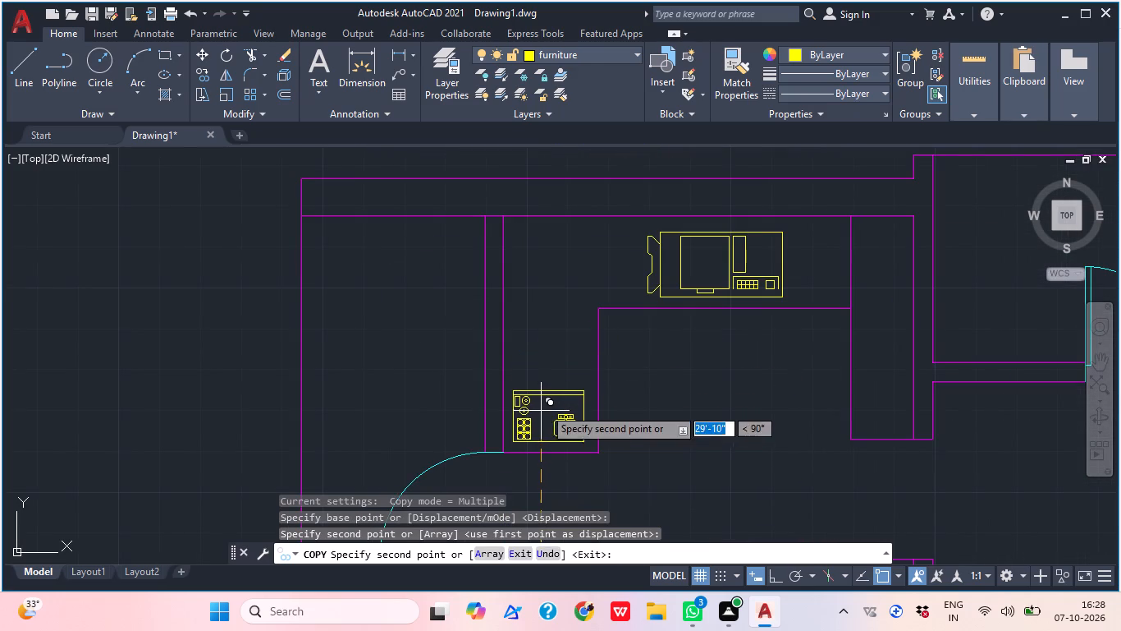
# Copy the Toilet - top block from beside the plan into the upper-left corner of the upper unit's left bathroom.
pyautogui.moveTo(643, 417); pyautogui.dragTo(554, 395, button='middle')
pyautogui.press('Escape')
pyautogui.scroll(-2, 557, 390)
pyautogui.moveTo(635, 403); pyautogui.dragTo(548, 394, button='middle')
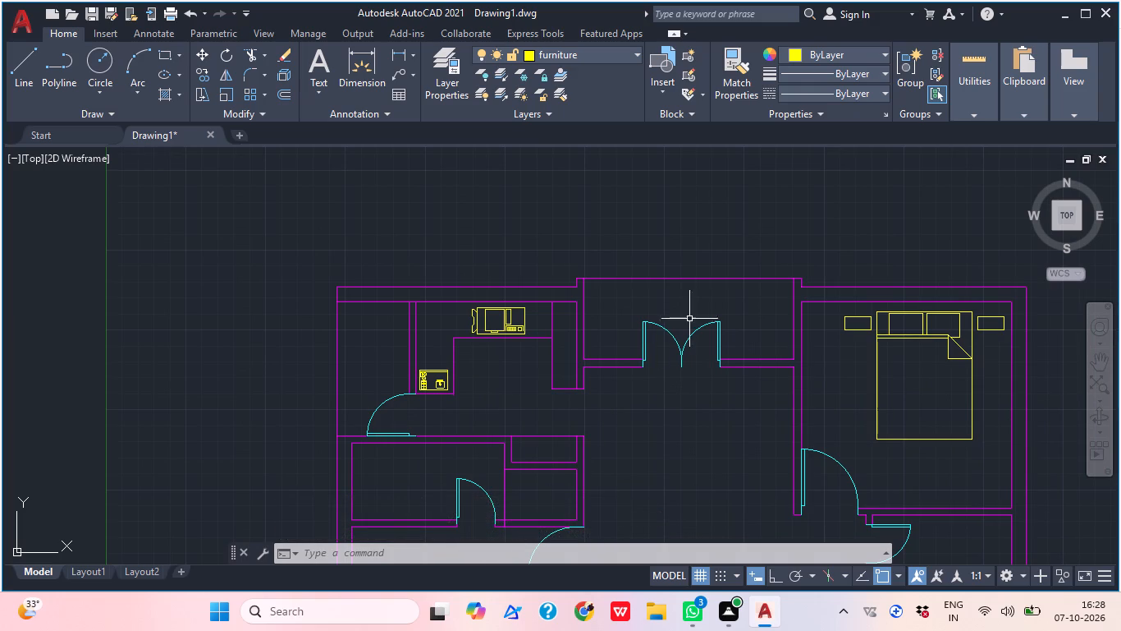
pyautogui.moveTo(681, 383); pyautogui.dragTo(489, 273, button='middle')
pyautogui.scroll(-1, 489, 273)
pyautogui.moveTo(607, 298); pyautogui.dragTo(542, 281, button='middle')
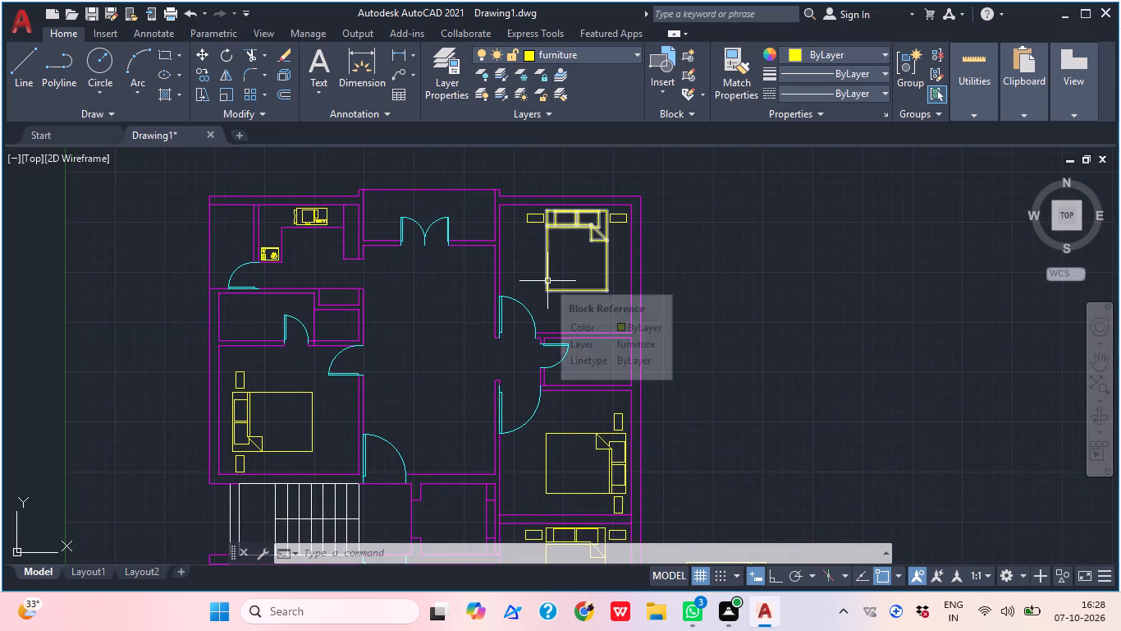
pyautogui.moveTo(588, 340); pyautogui.dragTo(540, 315, button='middle')
pyautogui.scroll(-1, 542, 319)
pyautogui.moveTo(450, 384); pyautogui.dragTo(484, 362, button='middle')
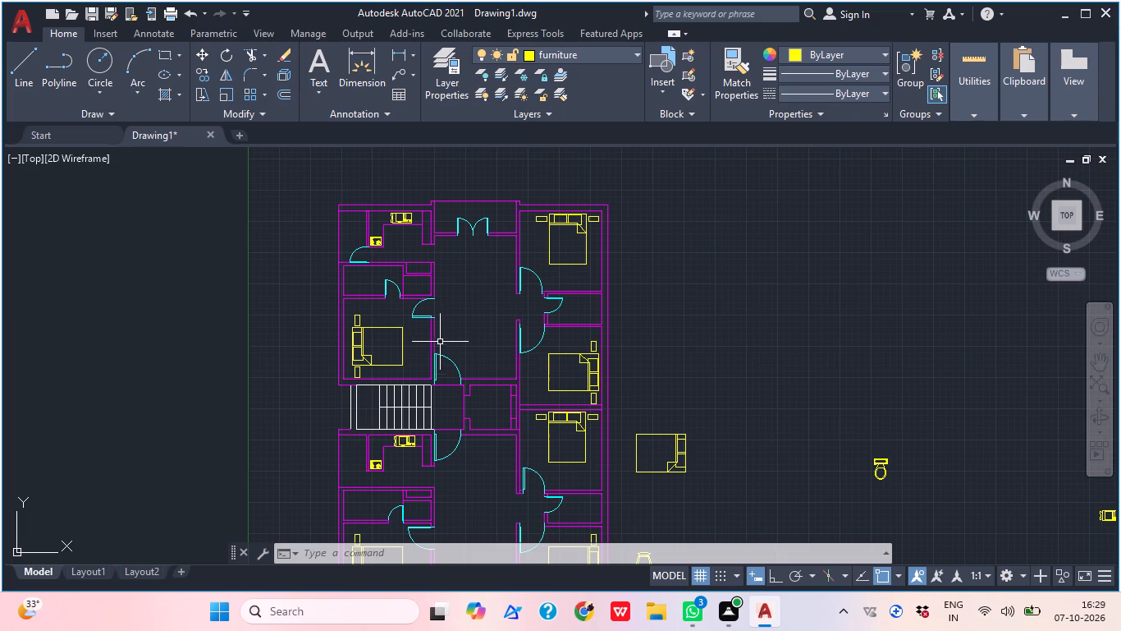
pyautogui.moveTo(510, 334); pyautogui.dragTo(517, 303, button='middle')
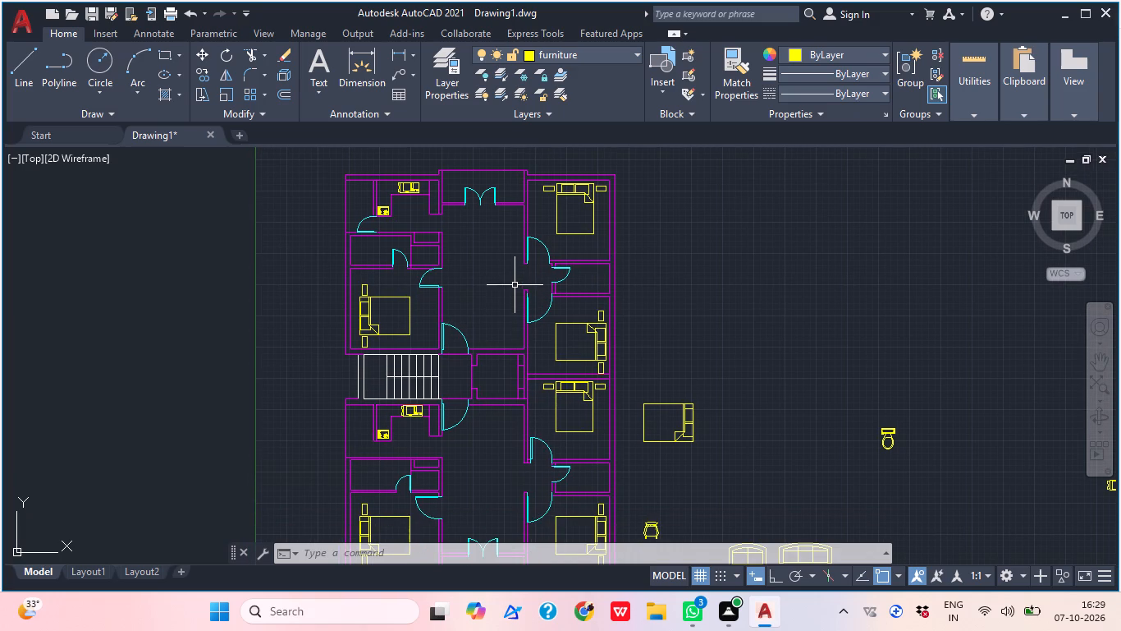
pyautogui.moveTo(530, 378); pyautogui.dragTo(487, 367, button='middle')
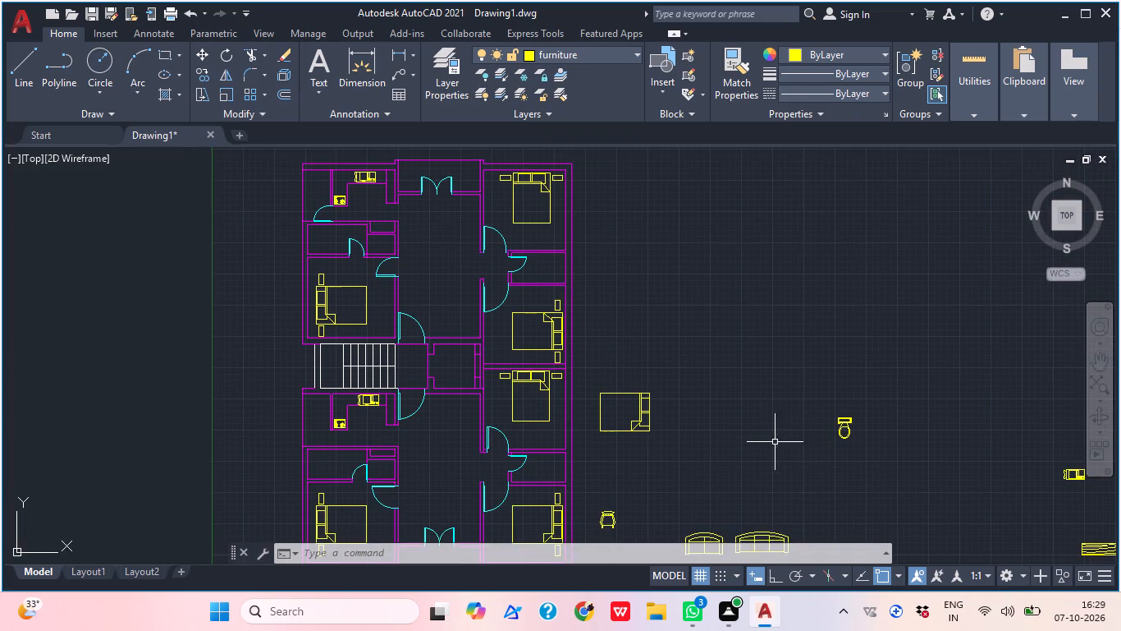
pyautogui.moveTo(775, 442); pyautogui.dragTo(759, 421, button='middle')
pyautogui.click(833, 430)
pyautogui.click(809, 390)
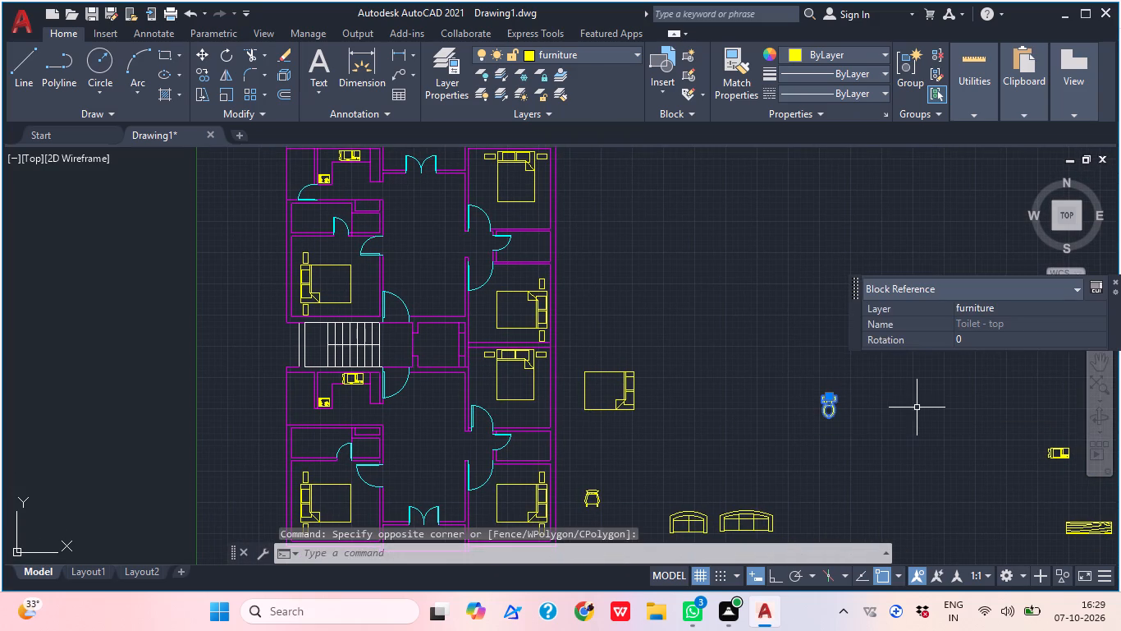
pyautogui.press('c')
pyautogui.press('o')
pyautogui.press('space')
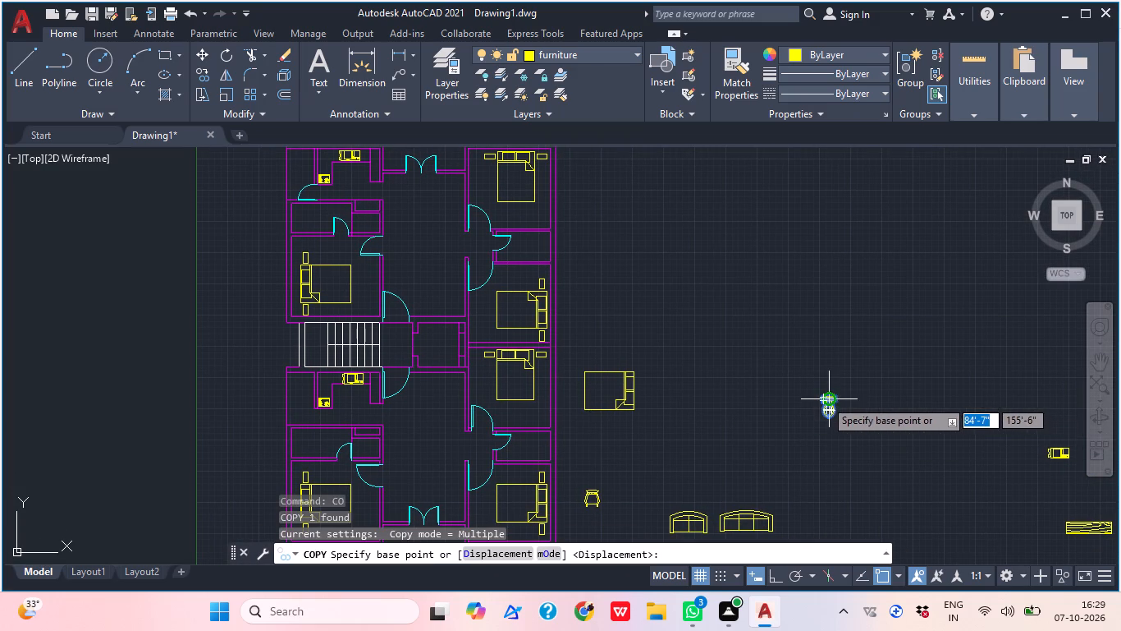
pyautogui.click(825, 399)
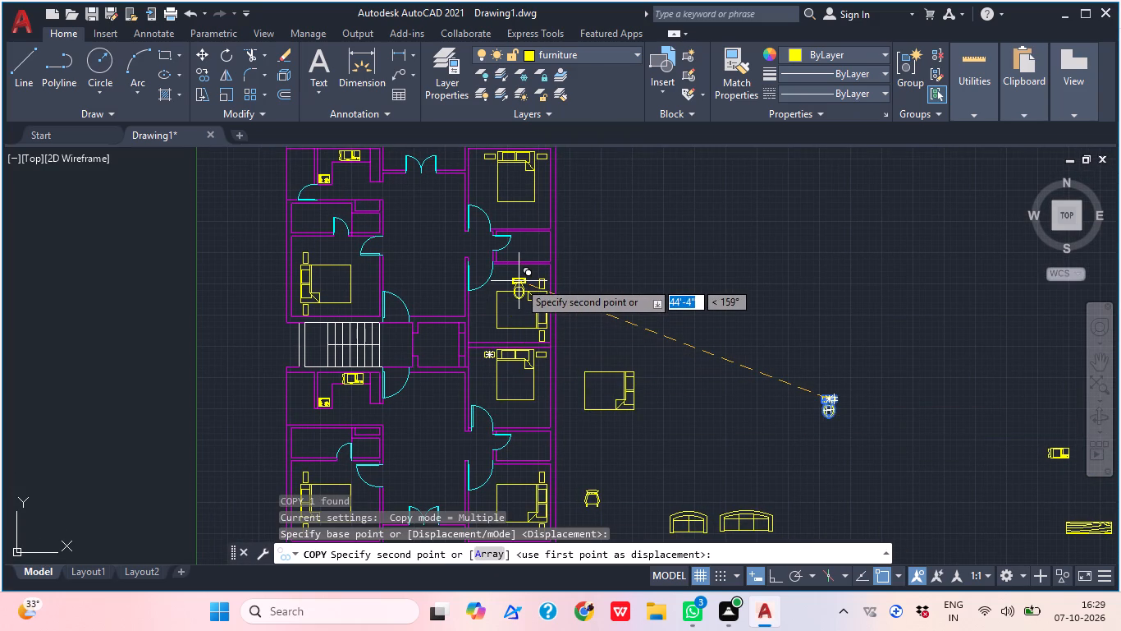
pyautogui.scroll(3, 292, 204)
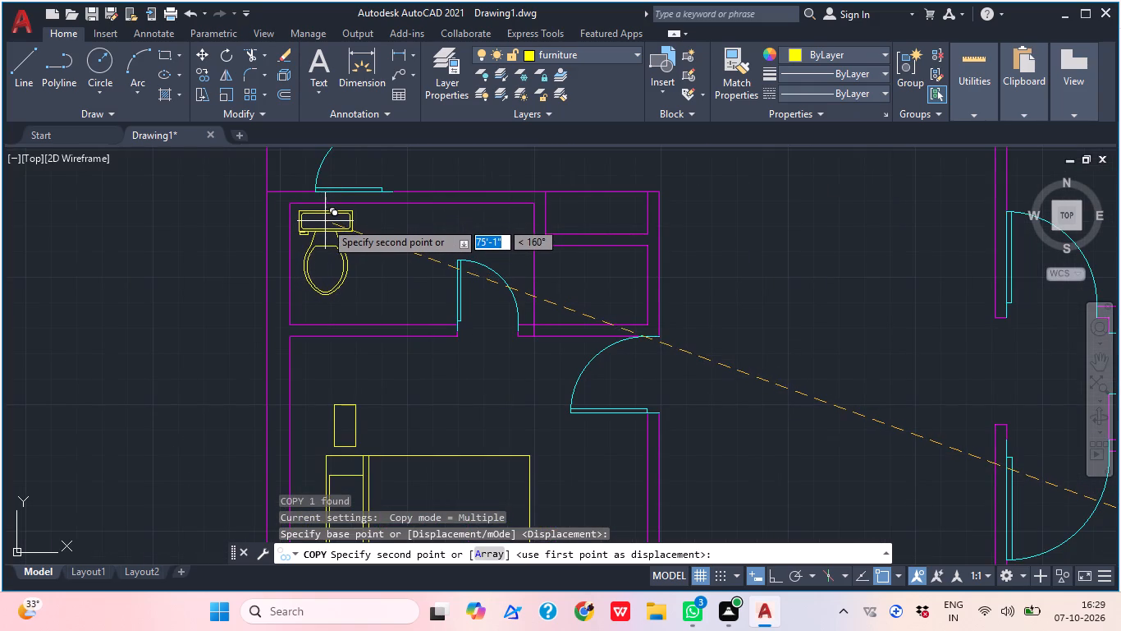
pyautogui.click(325, 221)
# Place another copy of the toilet in the upper-left corner of the lower unit's left bathroom.
pyautogui.moveTo(435, 251); pyautogui.dragTo(409, 252, button='middle')
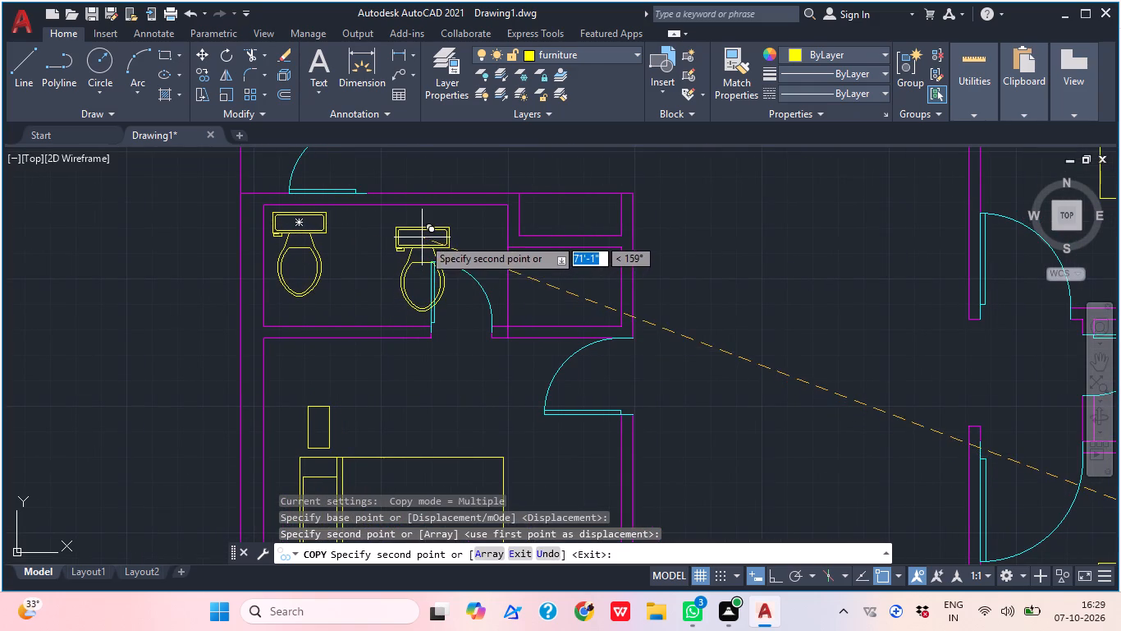
pyautogui.moveTo(428, 269); pyautogui.dragTo(442, 192, button='middle')
pyautogui.scroll(-2, 422, 213)
pyautogui.moveTo(401, 355); pyautogui.dragTo(440, 119, button='middle')
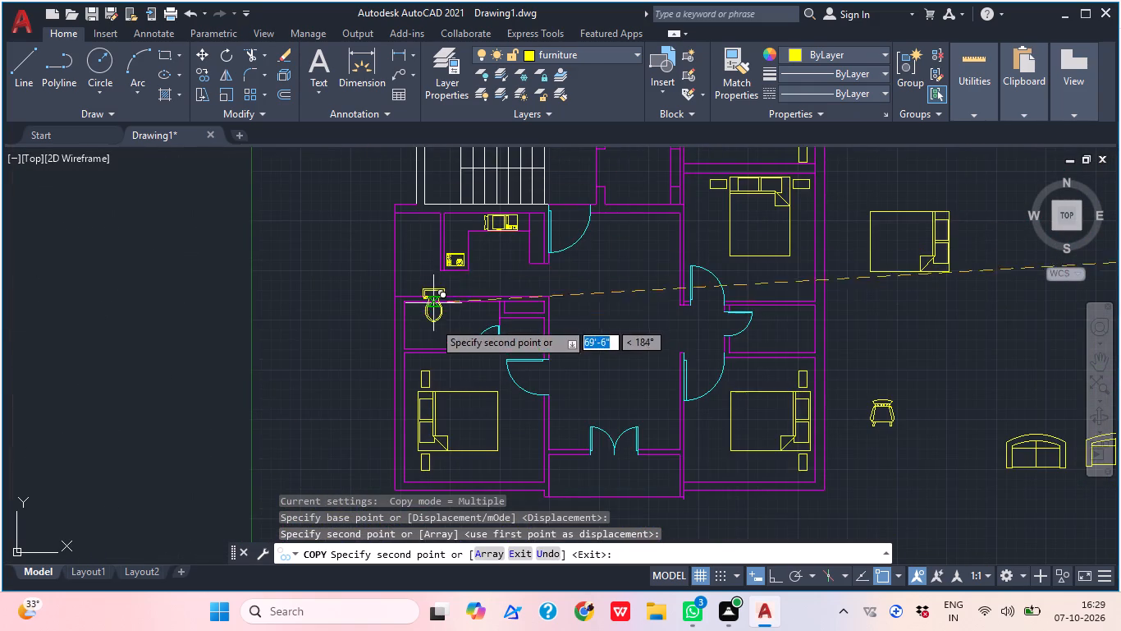
pyautogui.scroll(5, 428, 325)
pyautogui.click(369, 239)
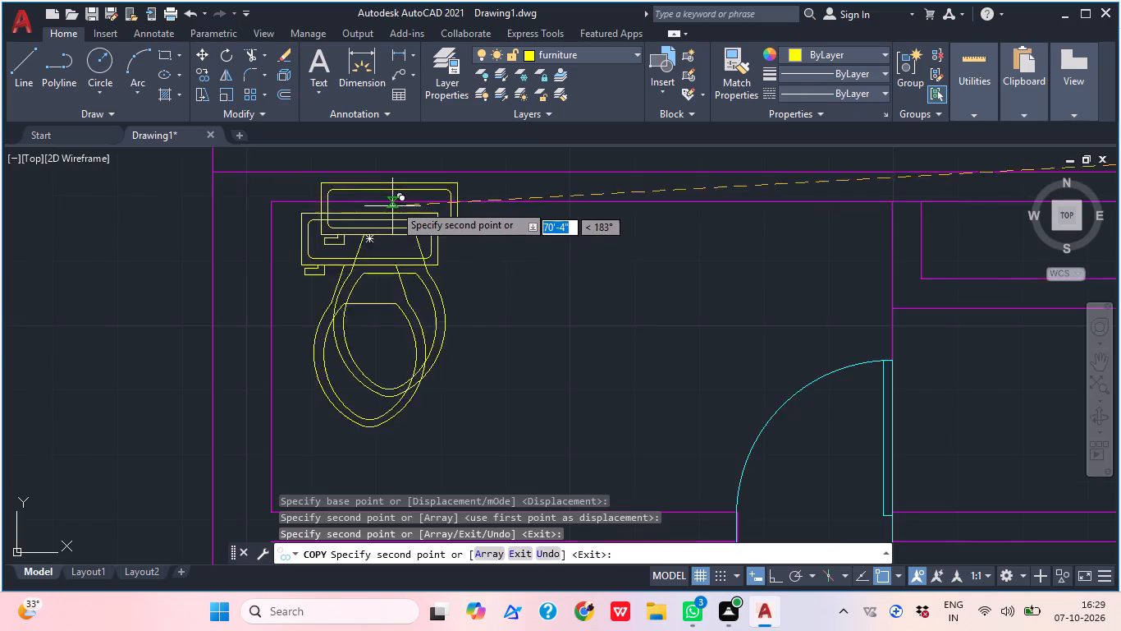
# Place another toilet copy near the outer wall of the lower unit's right bathroom and finish copying.
pyautogui.scroll(-3, 396, 202)
pyautogui.scroll(1, 451, 220)
pyautogui.scroll(-2, 453, 224)
pyautogui.scroll(1, 458, 231)
pyautogui.moveTo(537, 289); pyautogui.dragTo(382, 380, button='middle')
pyautogui.scroll(-2, 402, 339)
pyautogui.scroll(1, 409, 337)
pyautogui.scroll(-1, 414, 333)
pyautogui.moveTo(483, 364); pyautogui.dragTo(415, 360, button='middle')
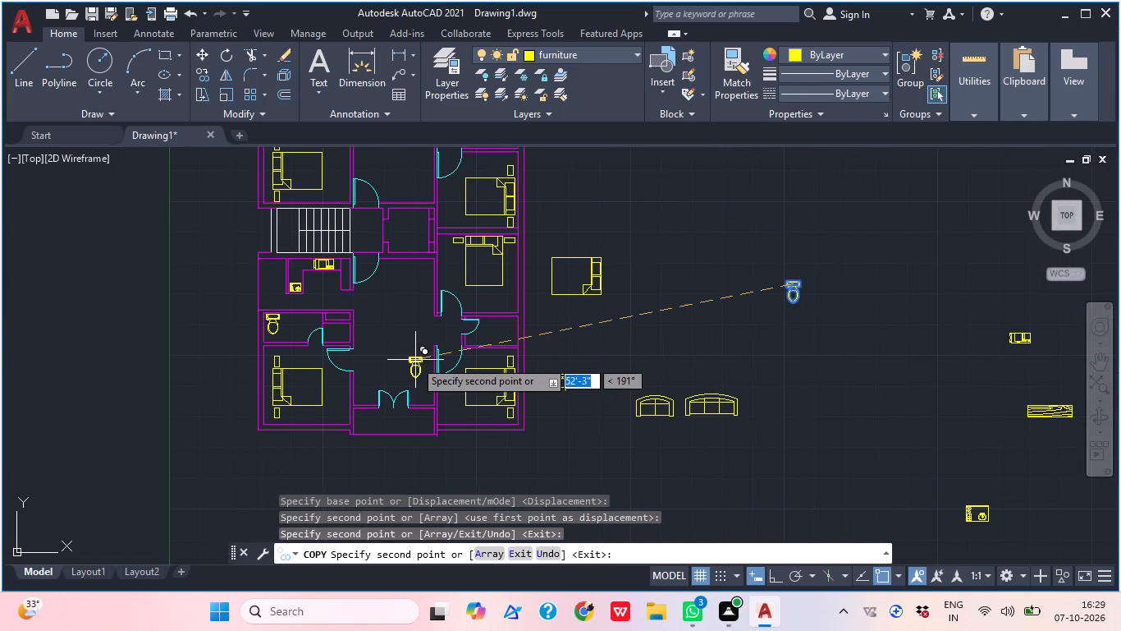
pyautogui.moveTo(501, 370); pyautogui.dragTo(476, 367, button='middle')
pyautogui.scroll(2, 463, 319)
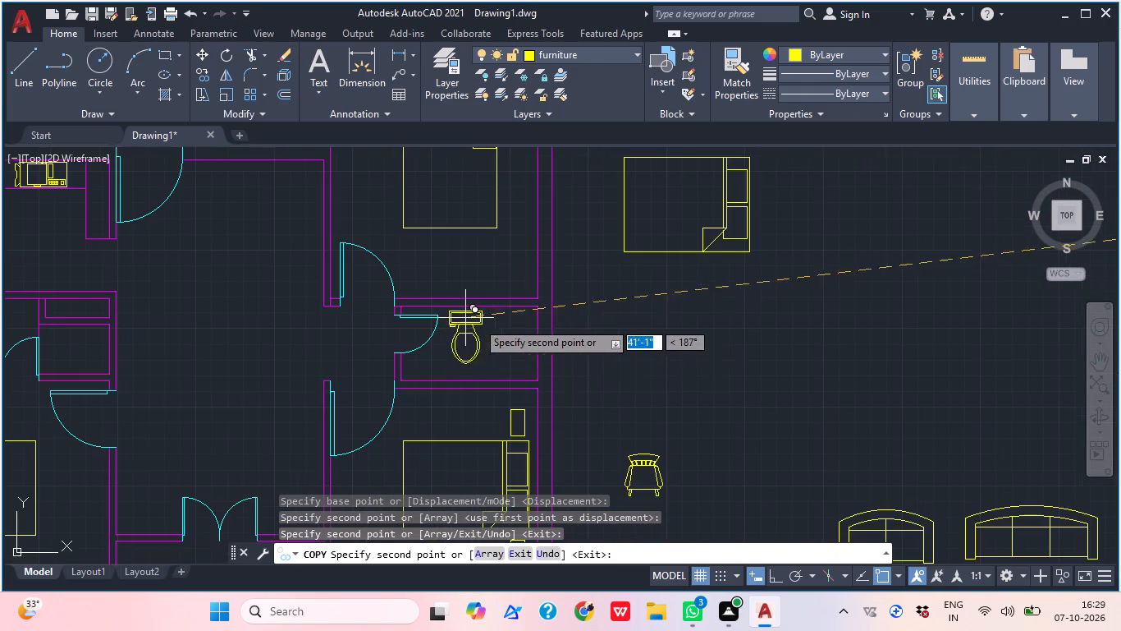
pyautogui.click(509, 331)
pyautogui.press('Escape')
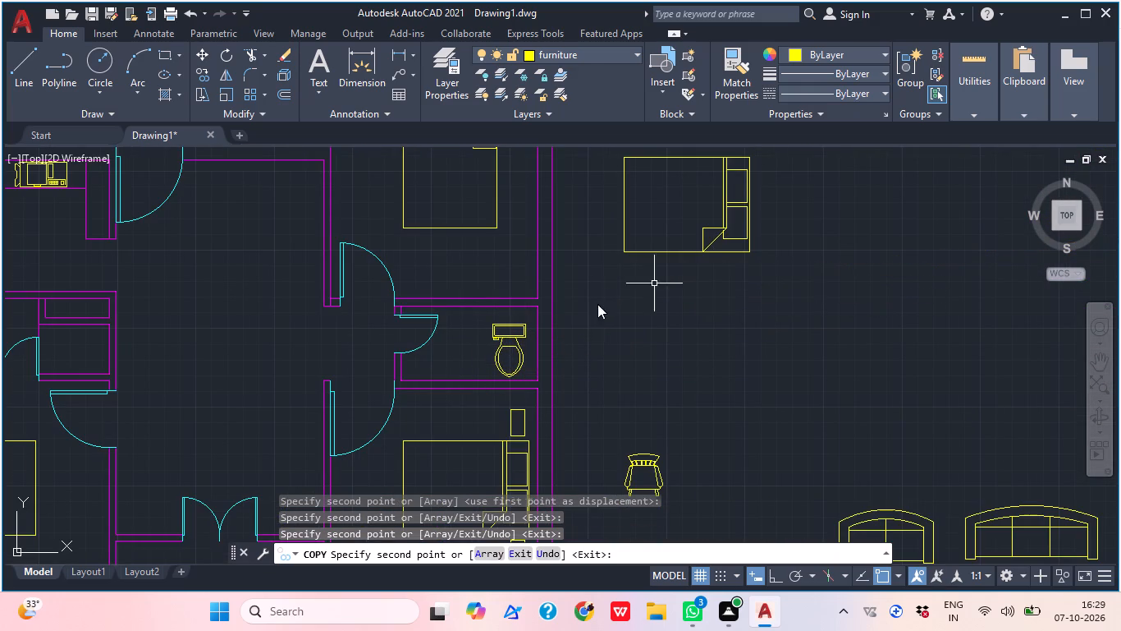
pyautogui.click(537, 336)
pyautogui.press('Escape')
# Rotate the toilet in the lower unit's right bathroom 180° about its tank's edge, with Ortho on.
pyautogui.click(519, 353)
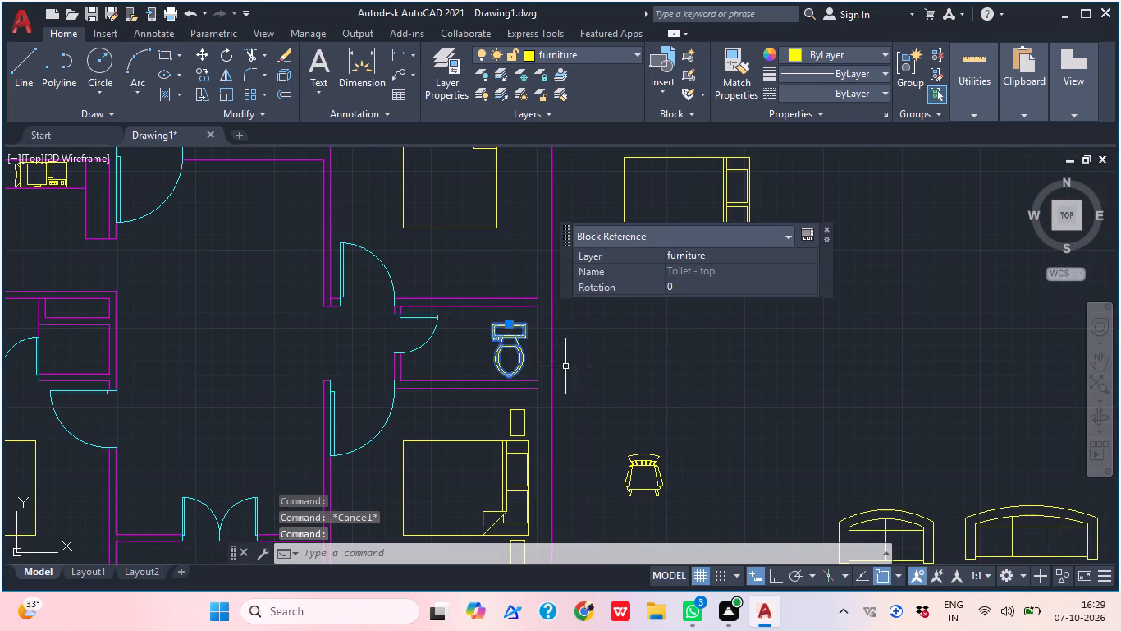
pyautogui.press('r')
pyautogui.press('o')
pyautogui.press('space')
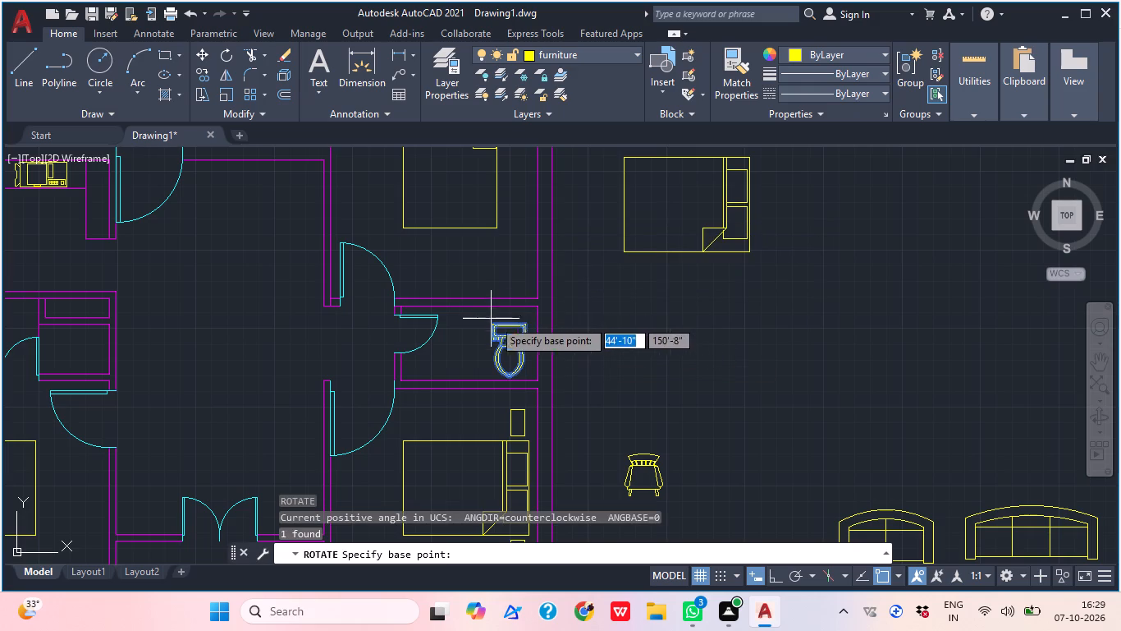
pyautogui.click(510, 321)
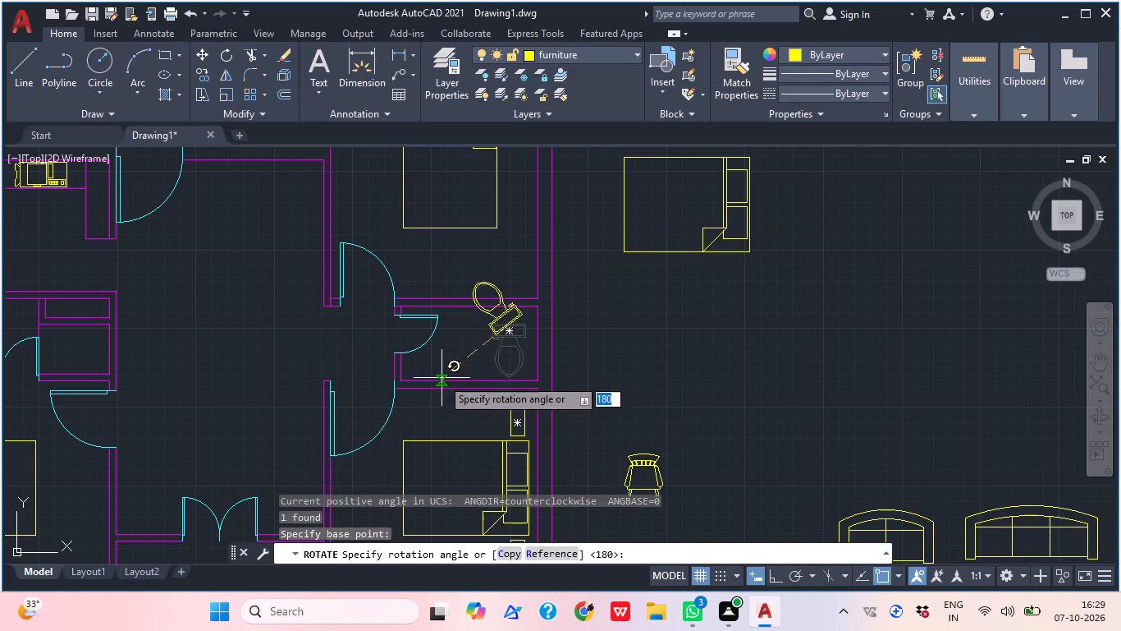
pyautogui.click(773, 579)
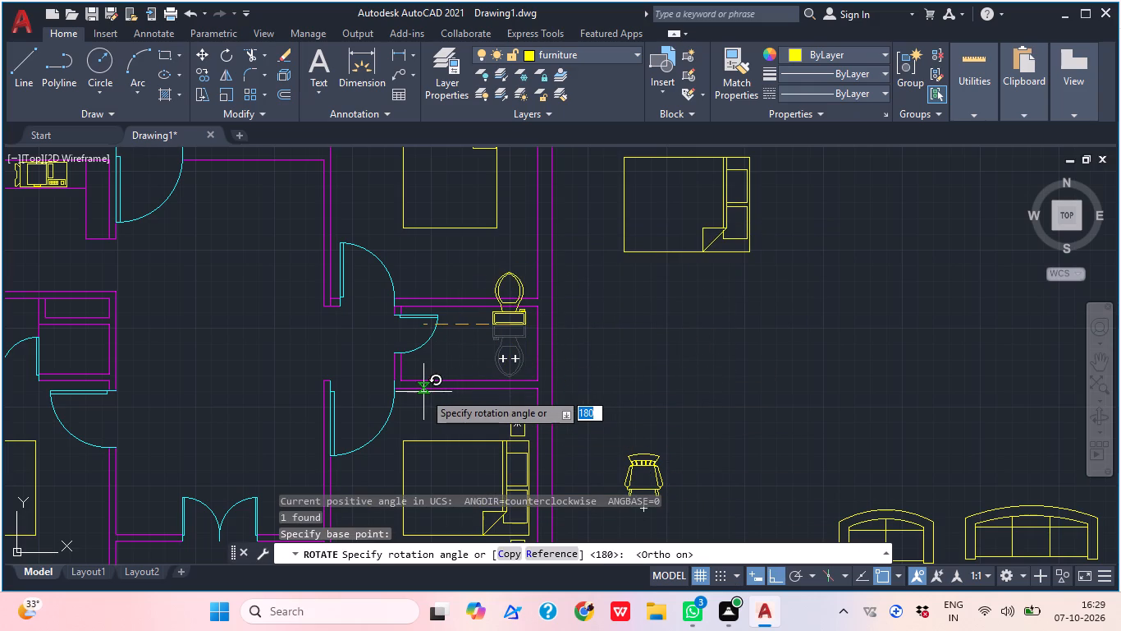
pyautogui.click(345, 377)
# Move the rotated toilet down so its tank sits against the lower wall of the lower unit's right bathroom.
pyautogui.click(503, 327)
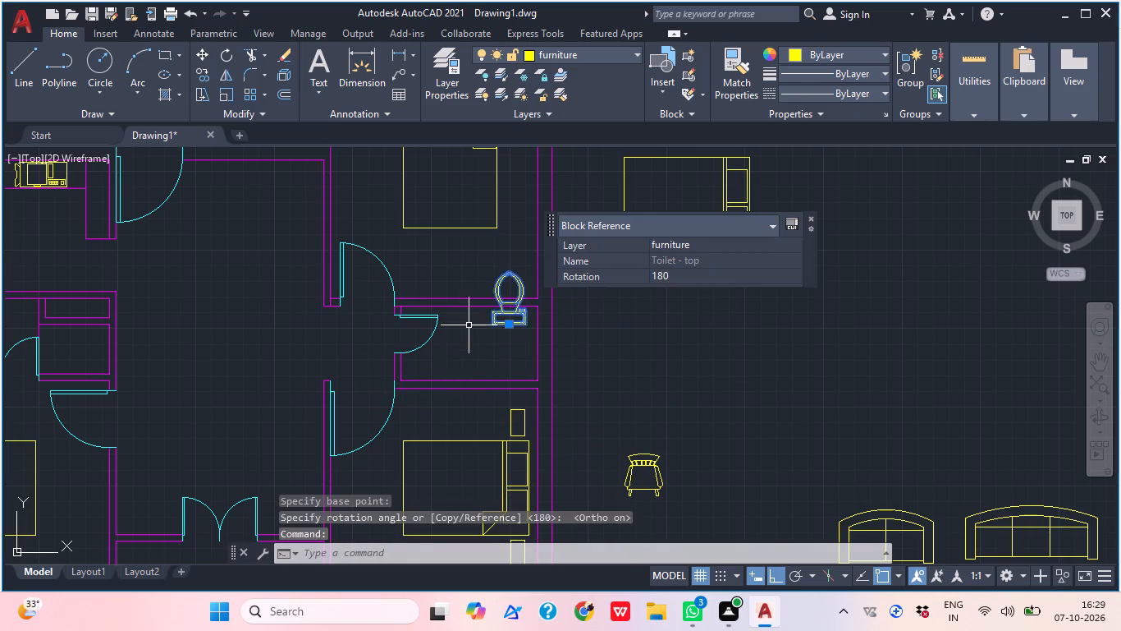
pyautogui.write('m')
pyautogui.press('space')
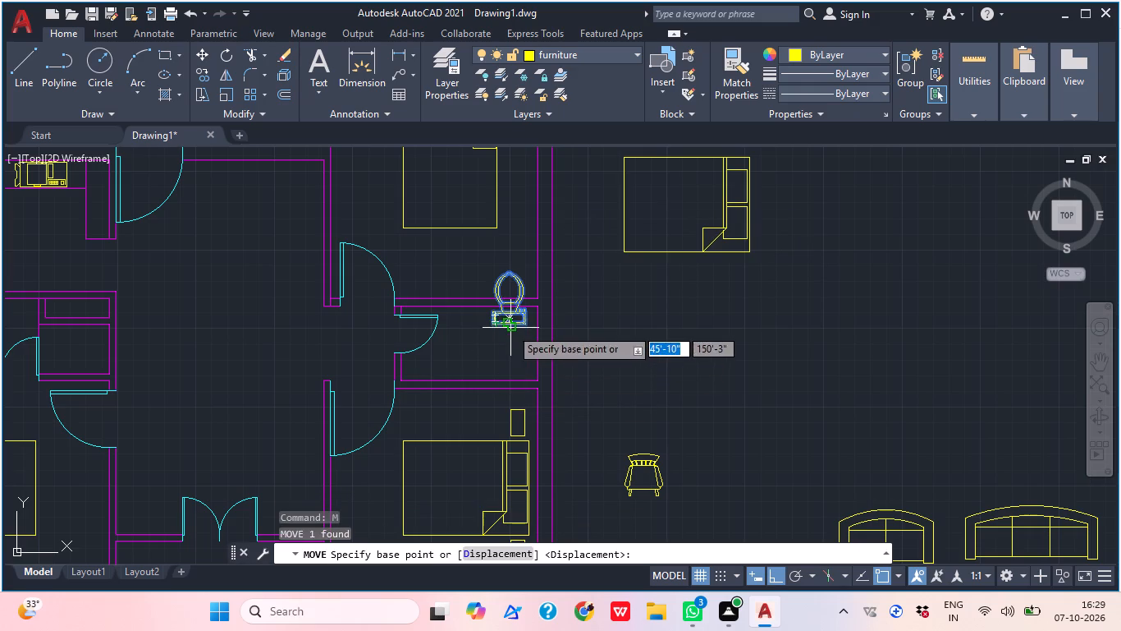
pyautogui.click(510, 328)
pyautogui.scroll(1, 512, 377)
pyautogui.scroll(-1, 512, 377)
pyautogui.scroll(1, 512, 377)
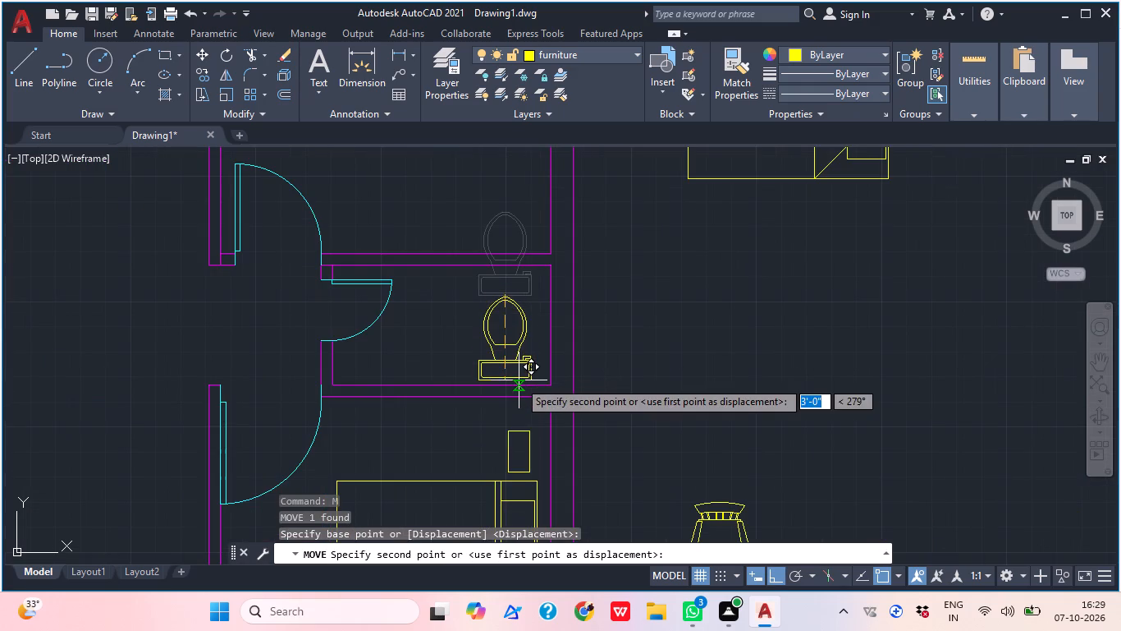
pyautogui.click(518, 380)
# Copy the rotated toilet about 26'-10" straight up into the upper unit's right bathroom.
pyautogui.click(519, 361)
pyautogui.click(480, 353)
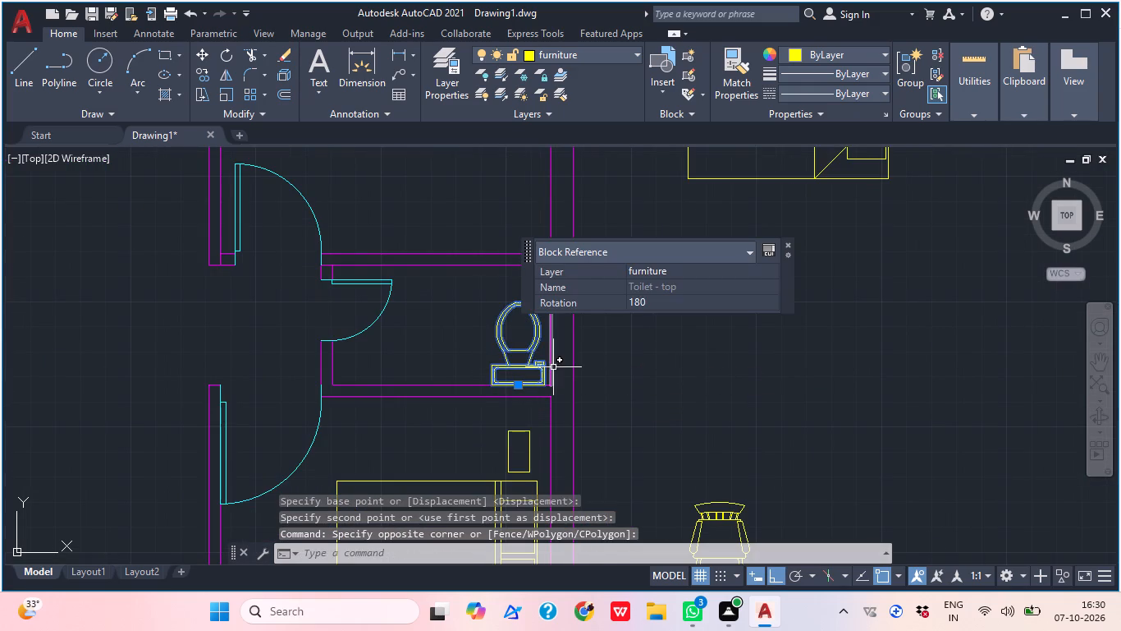
pyautogui.press('c')
pyautogui.press('o')
pyautogui.press('space')
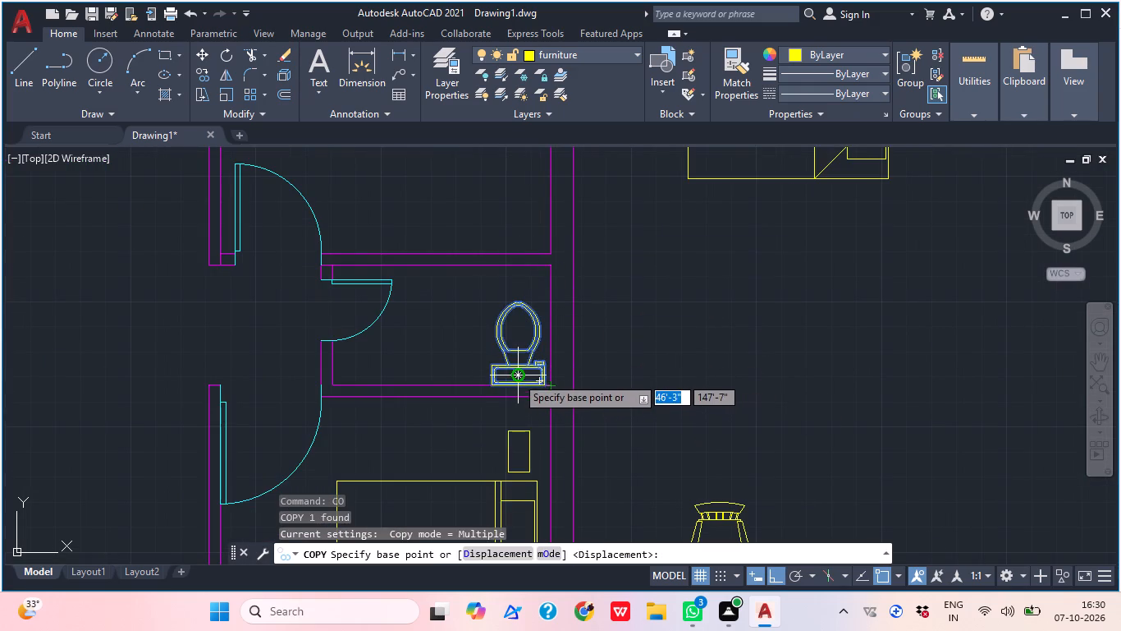
pyautogui.click(516, 376)
pyautogui.scroll(-7, 524, 373)
pyautogui.scroll(4, 512, 302)
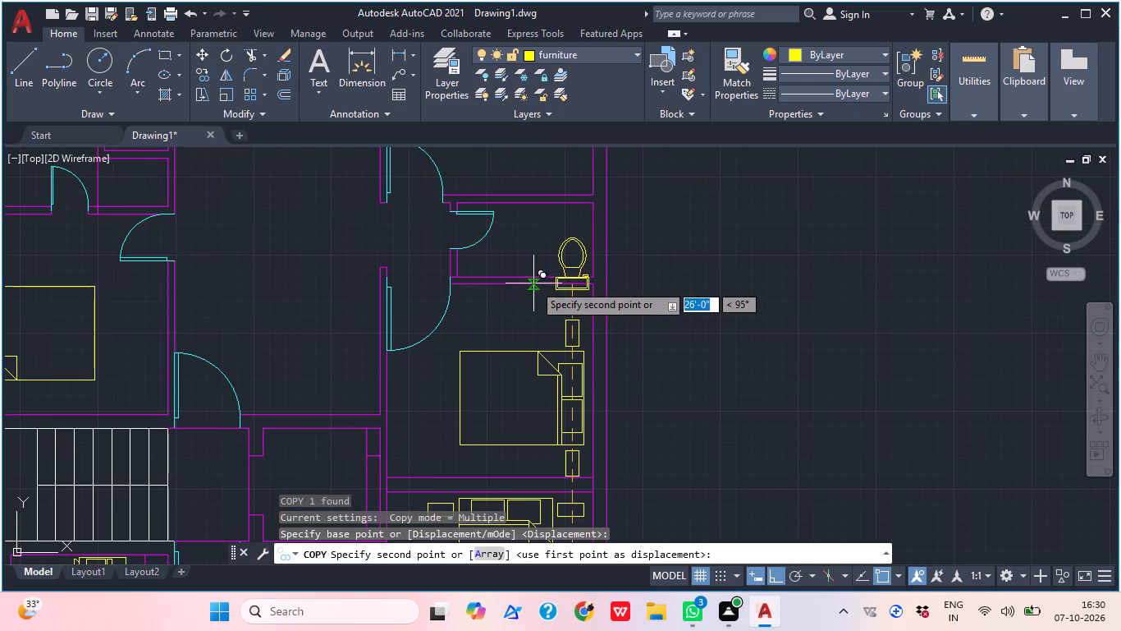
pyautogui.scroll(2, 565, 267)
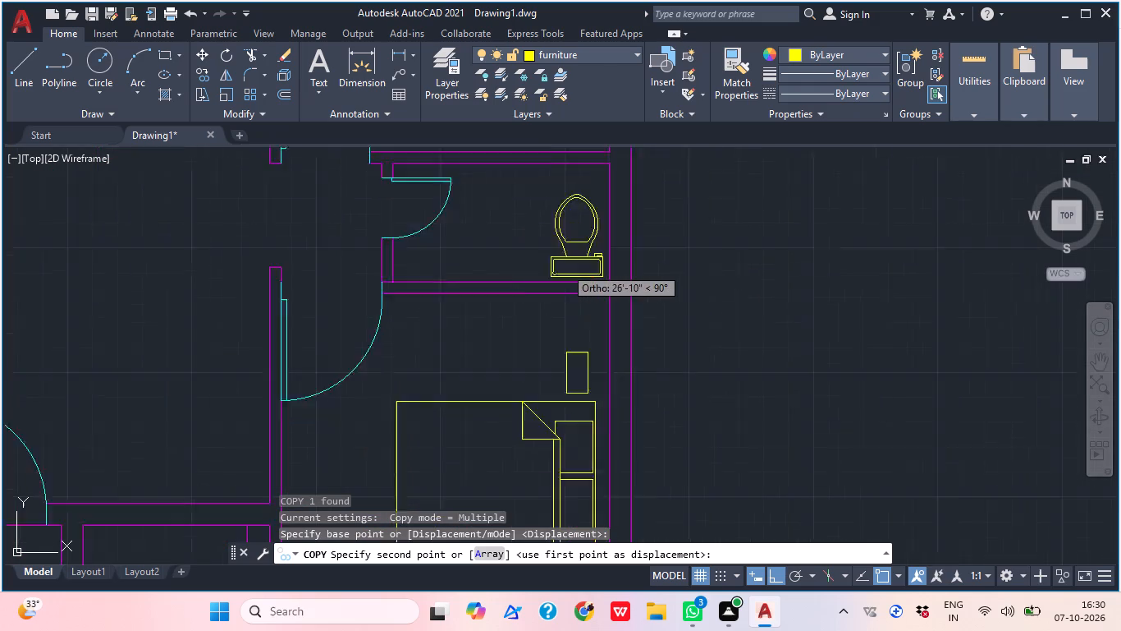
pyautogui.scroll(2, 565, 267)
pyautogui.click(585, 266)
pyautogui.scroll(-5, 602, 274)
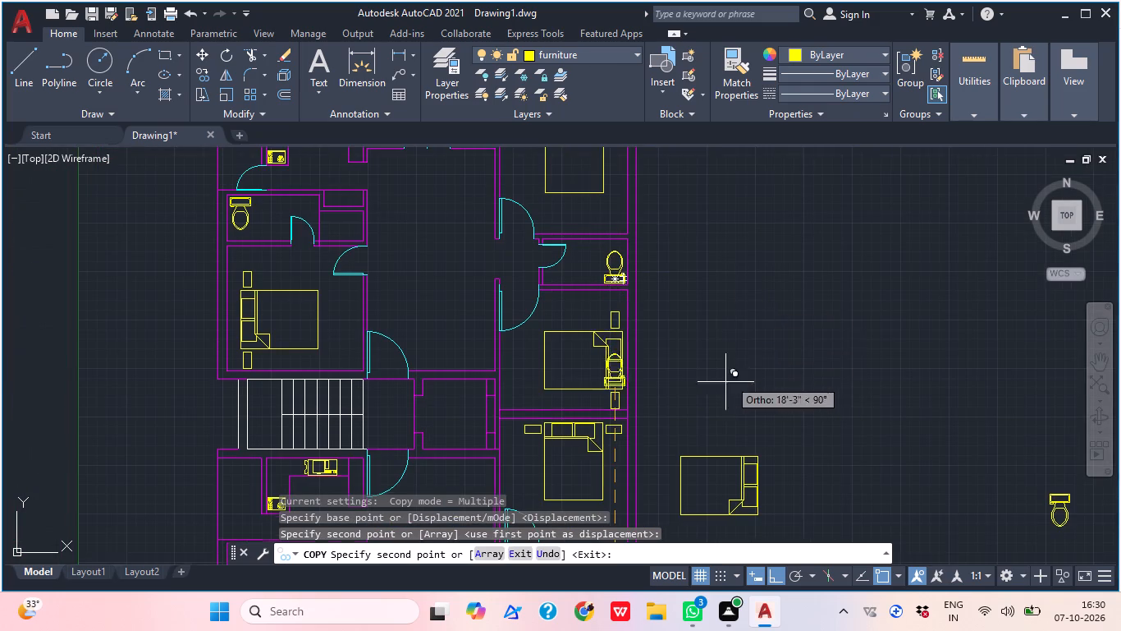
pyautogui.moveTo(724, 384); pyautogui.dragTo(699, 398, button='middle')
pyautogui.press('Escape')
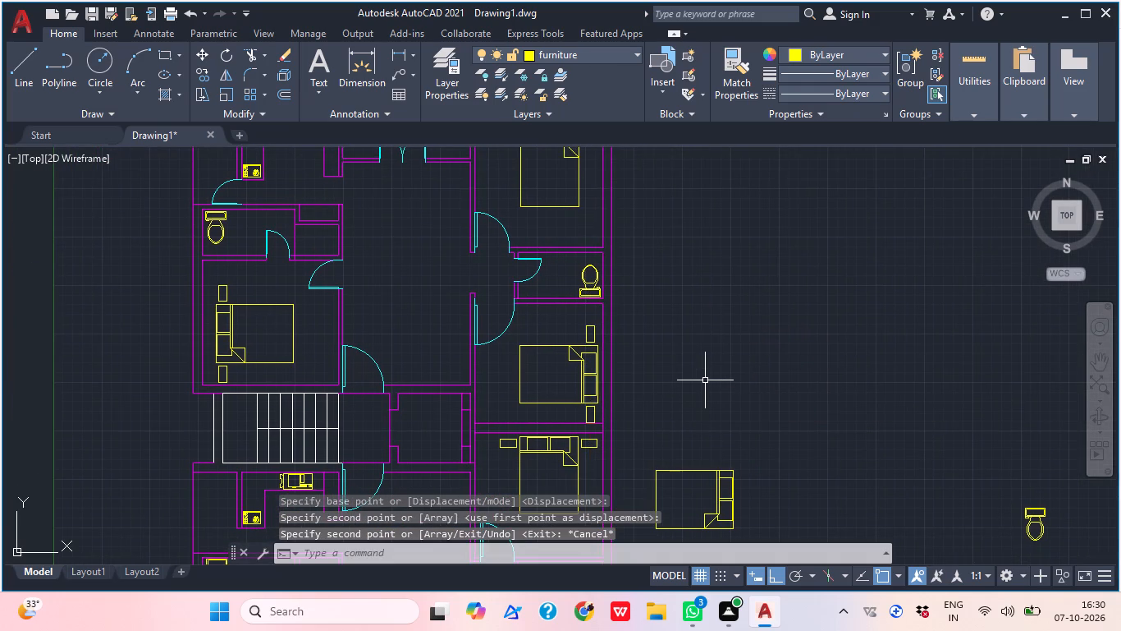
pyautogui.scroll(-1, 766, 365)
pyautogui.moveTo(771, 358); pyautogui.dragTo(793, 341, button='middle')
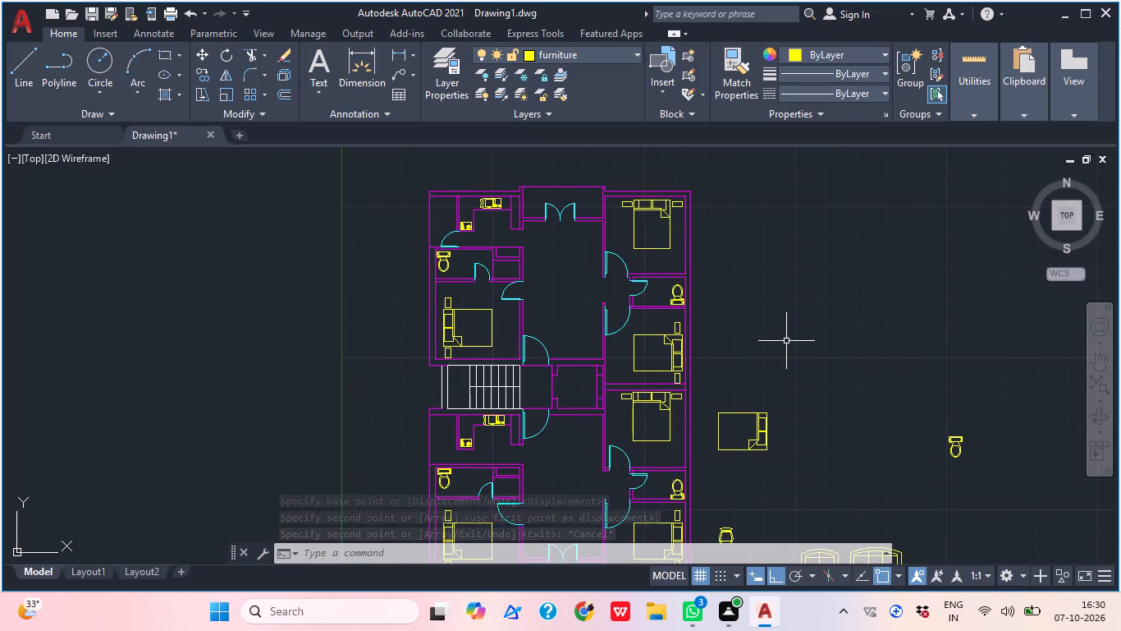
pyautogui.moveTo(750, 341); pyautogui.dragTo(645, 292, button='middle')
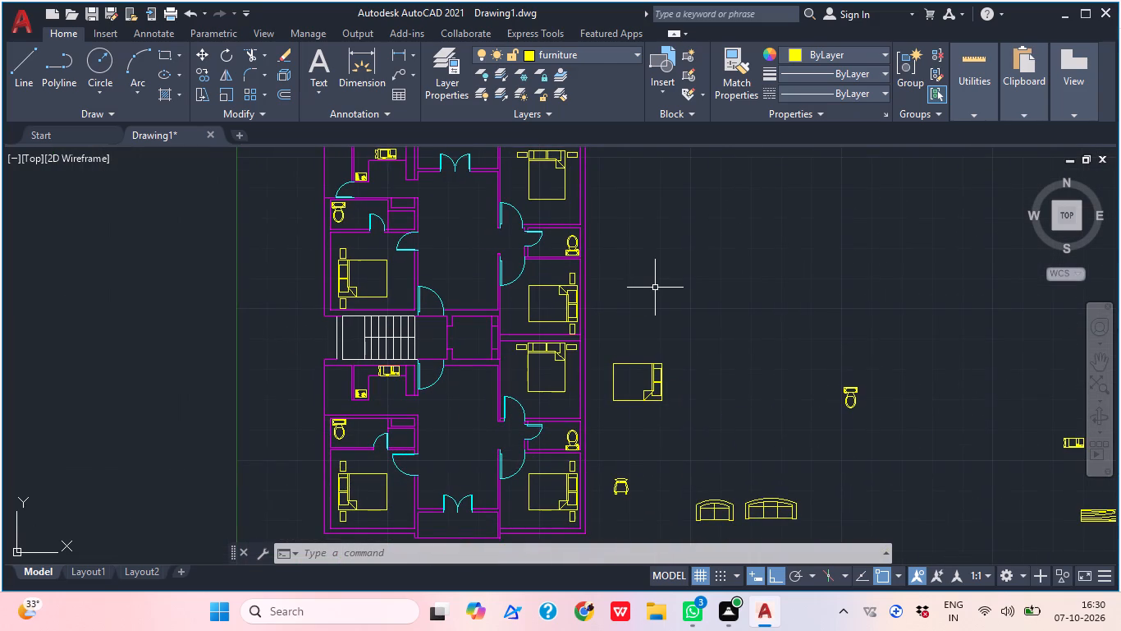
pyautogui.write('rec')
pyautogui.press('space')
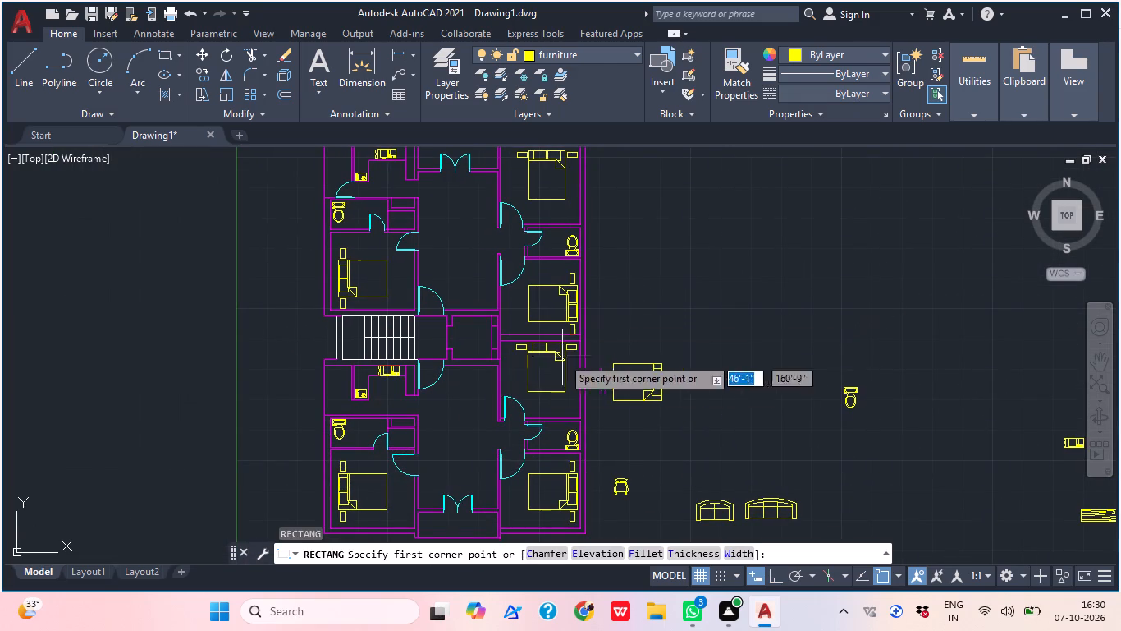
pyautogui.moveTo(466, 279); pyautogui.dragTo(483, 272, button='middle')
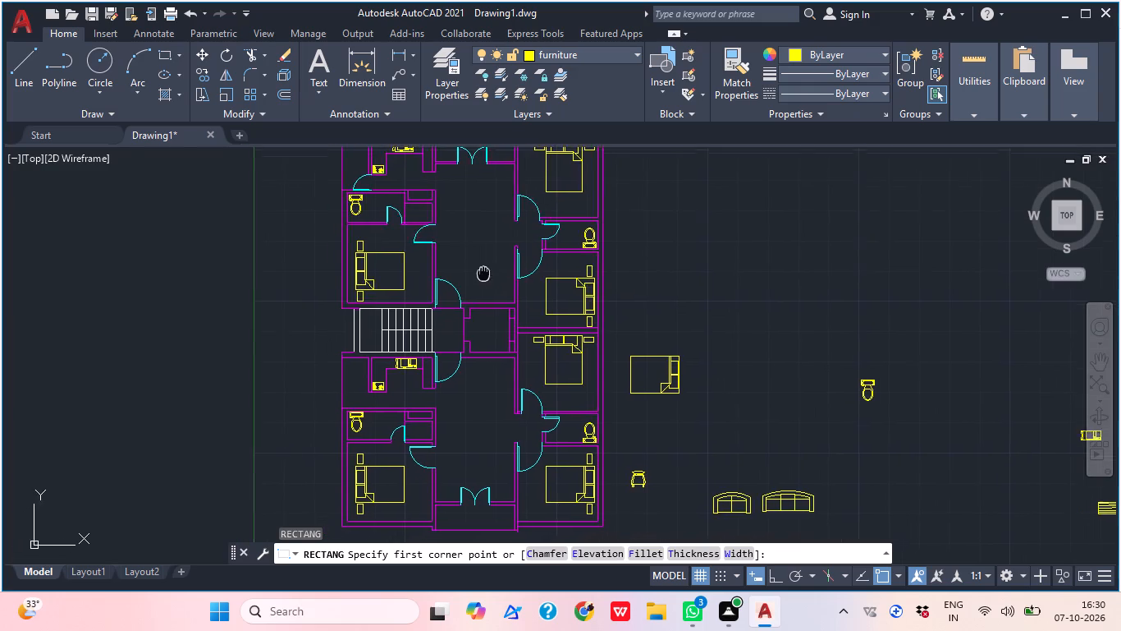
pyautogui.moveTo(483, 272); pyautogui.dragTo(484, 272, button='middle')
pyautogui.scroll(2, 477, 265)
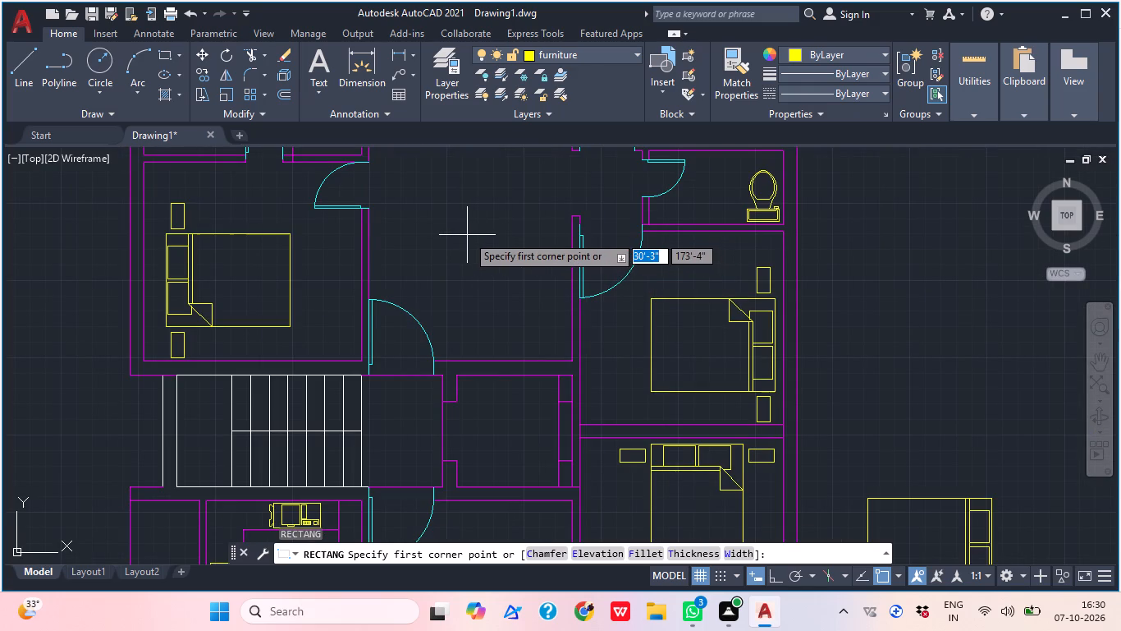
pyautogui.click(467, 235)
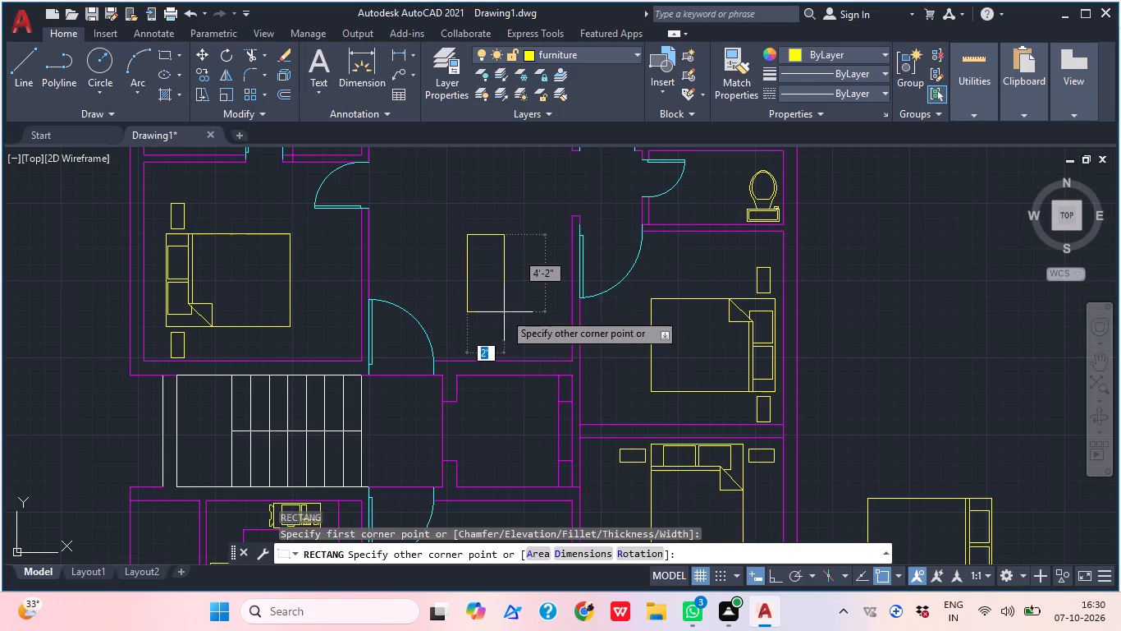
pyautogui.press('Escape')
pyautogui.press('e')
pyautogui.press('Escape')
# Draw a rectangular table about 2'-4" by 5'-8" in the upper unit's hall.
pyautogui.press('r')
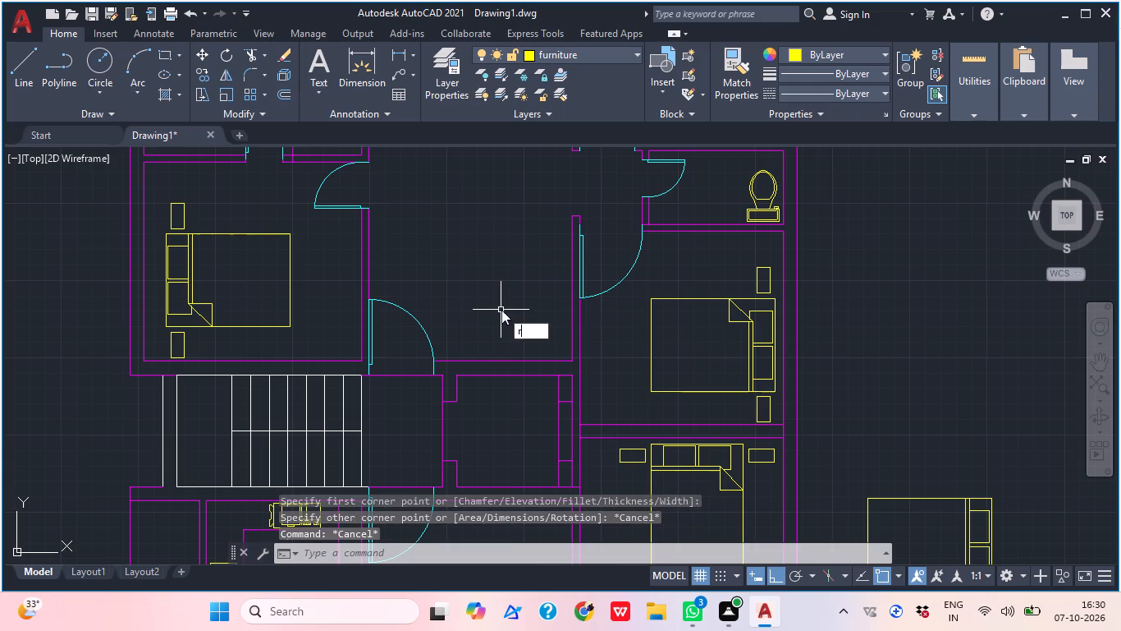
pyautogui.press('e')
pyautogui.write('c')
pyautogui.press('space')
pyautogui.click(472, 225)
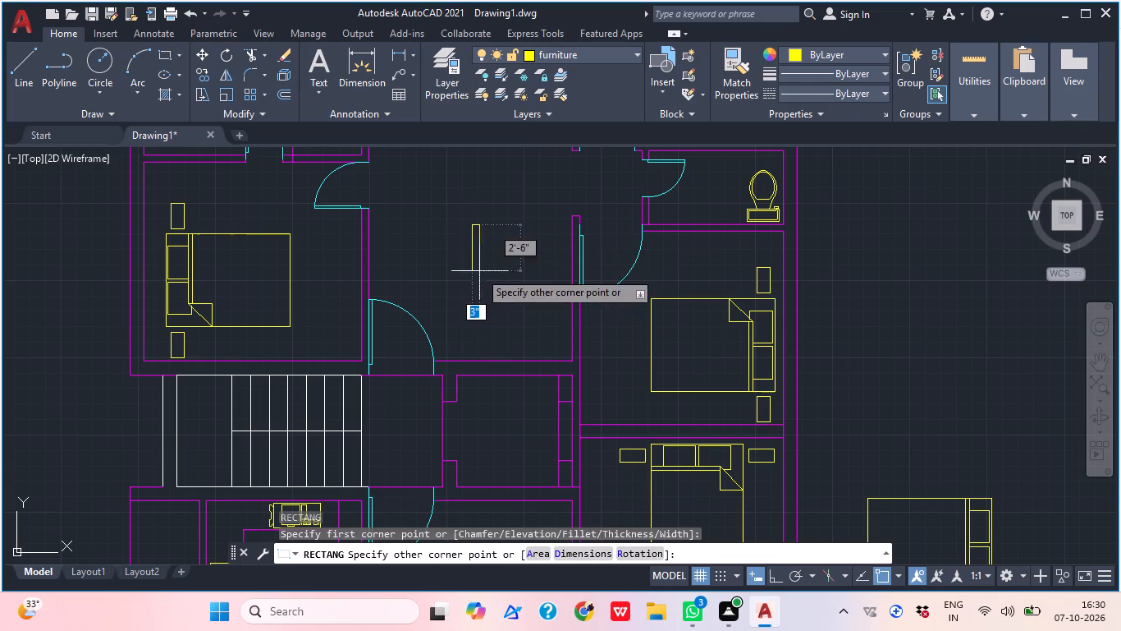
pyautogui.click(515, 331)
# Move the new table rectangle about 1'-1" straight up in the upper unit's hall.
pyautogui.click(534, 342)
pyautogui.click(510, 334)
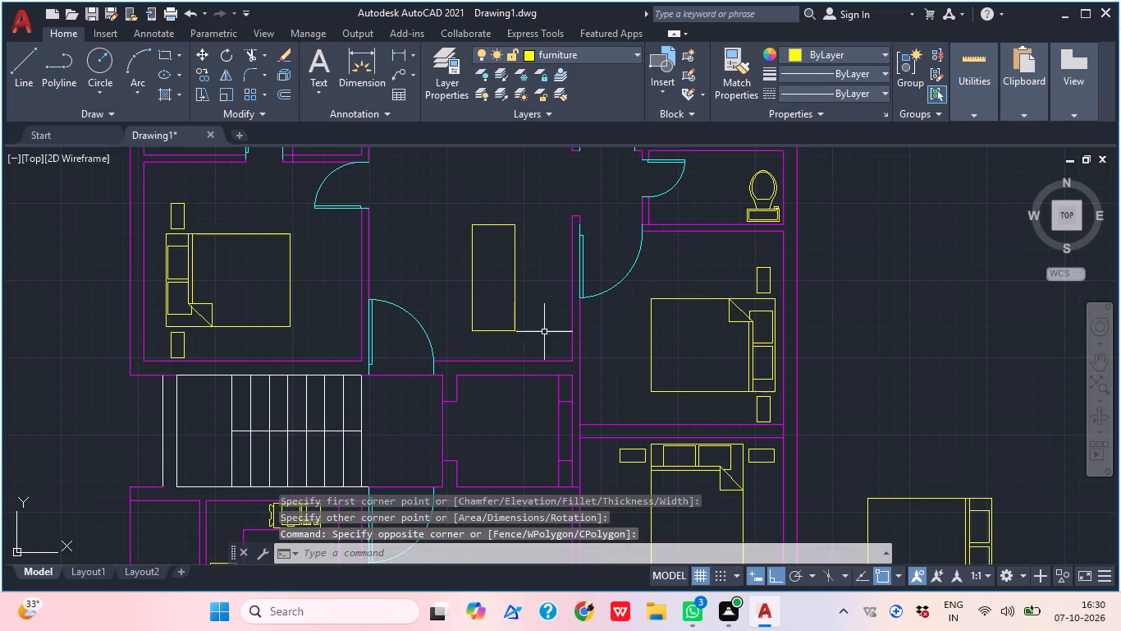
pyautogui.click(529, 327)
pyautogui.click(490, 302)
pyautogui.press('m')
pyautogui.press('space')
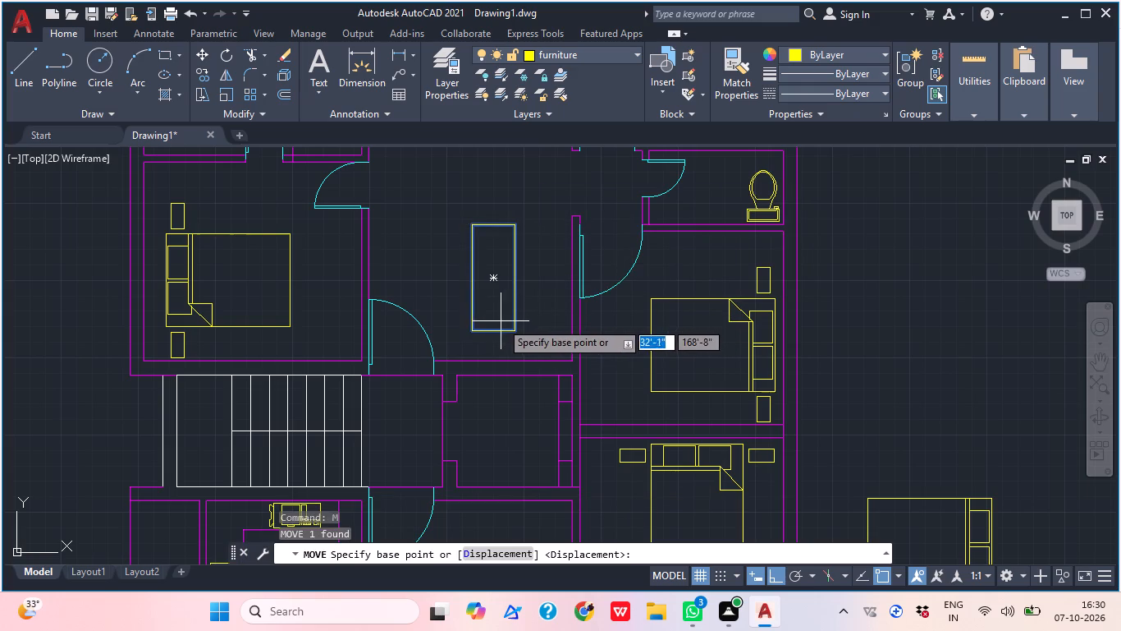
pyautogui.click(495, 326)
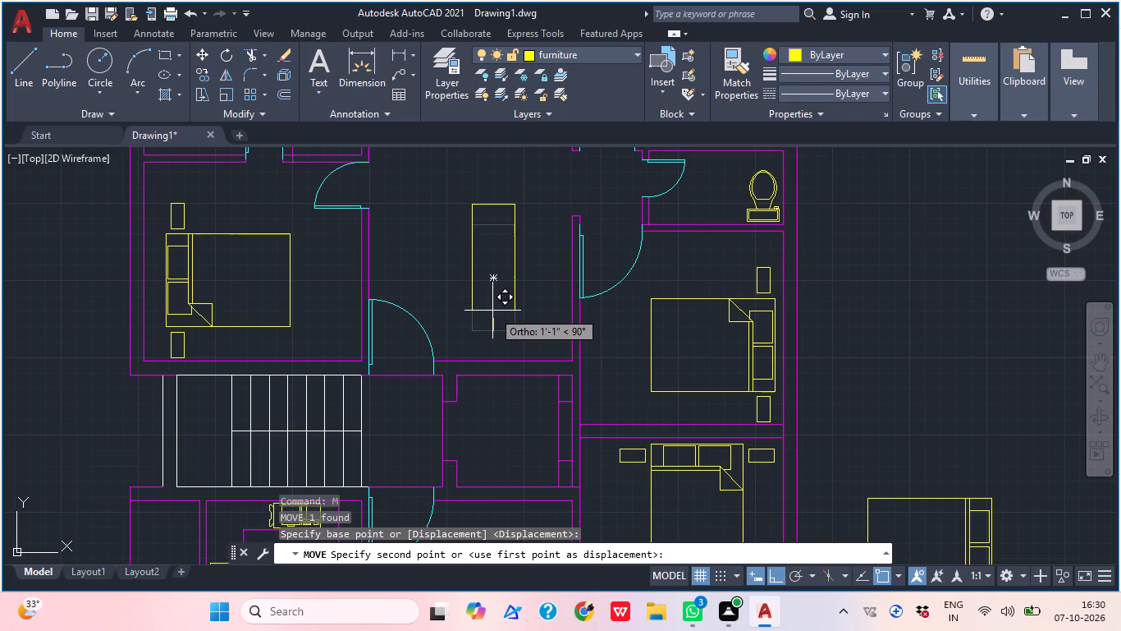
pyautogui.click(492, 311)
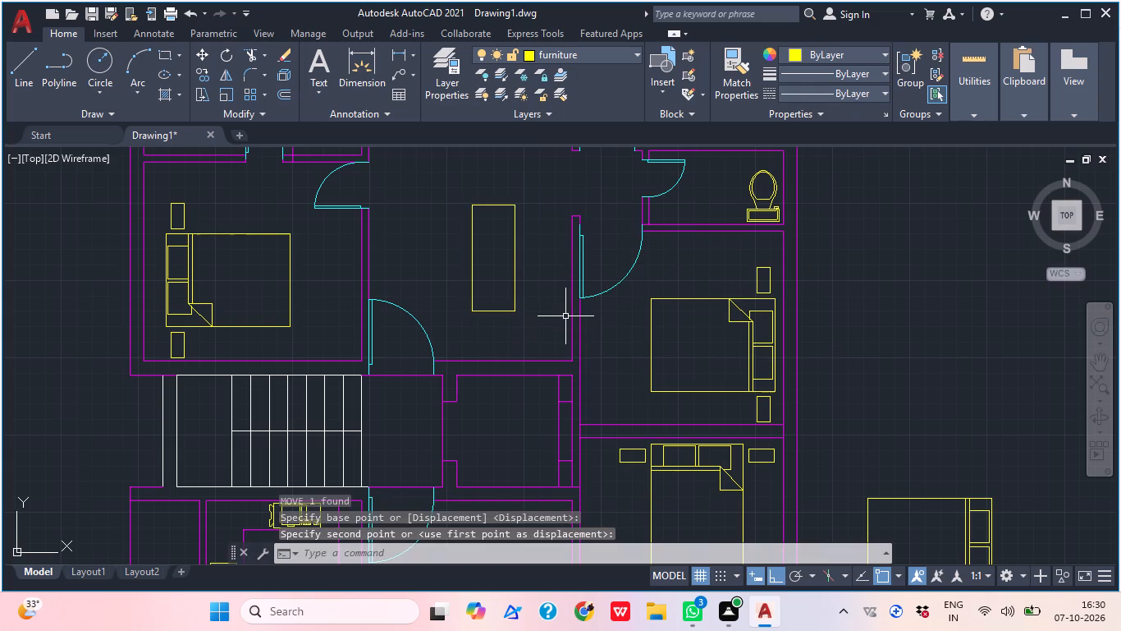
# Draw a small circle of about 2" radius inside the table's upper right corner.
pyautogui.write('c')
pyautogui.press('space')
pyautogui.scroll(4, 512, 242)
pyautogui.moveTo(502, 229); pyautogui.dragTo(505, 248, button='middle')
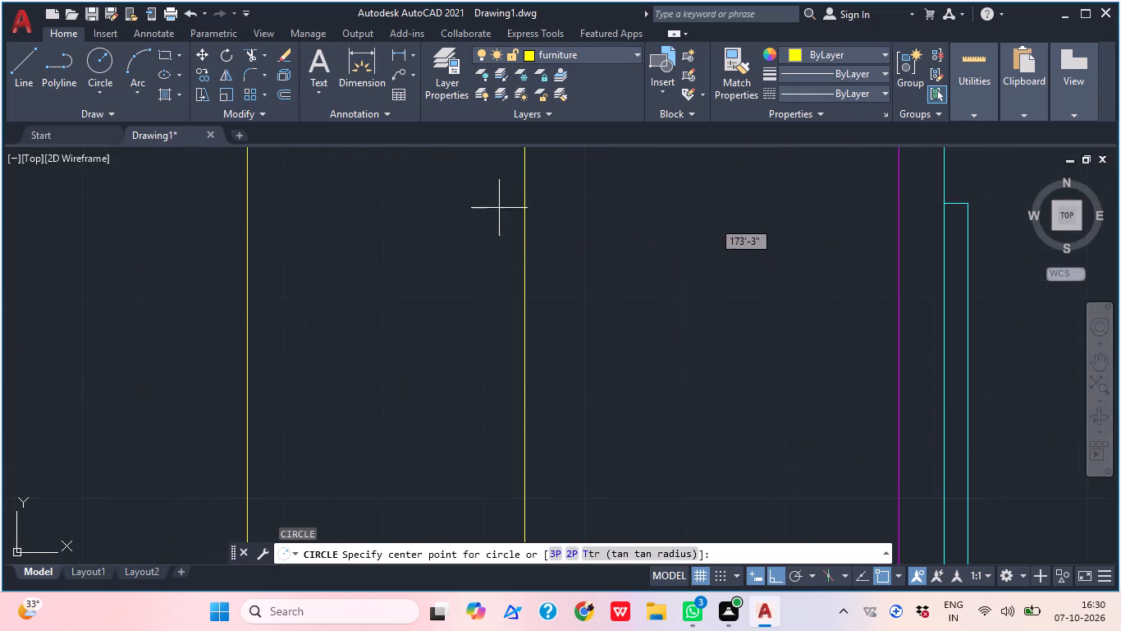
pyautogui.moveTo(505, 248); pyautogui.dragTo(532, 440, button='middle')
pyautogui.click(515, 266)
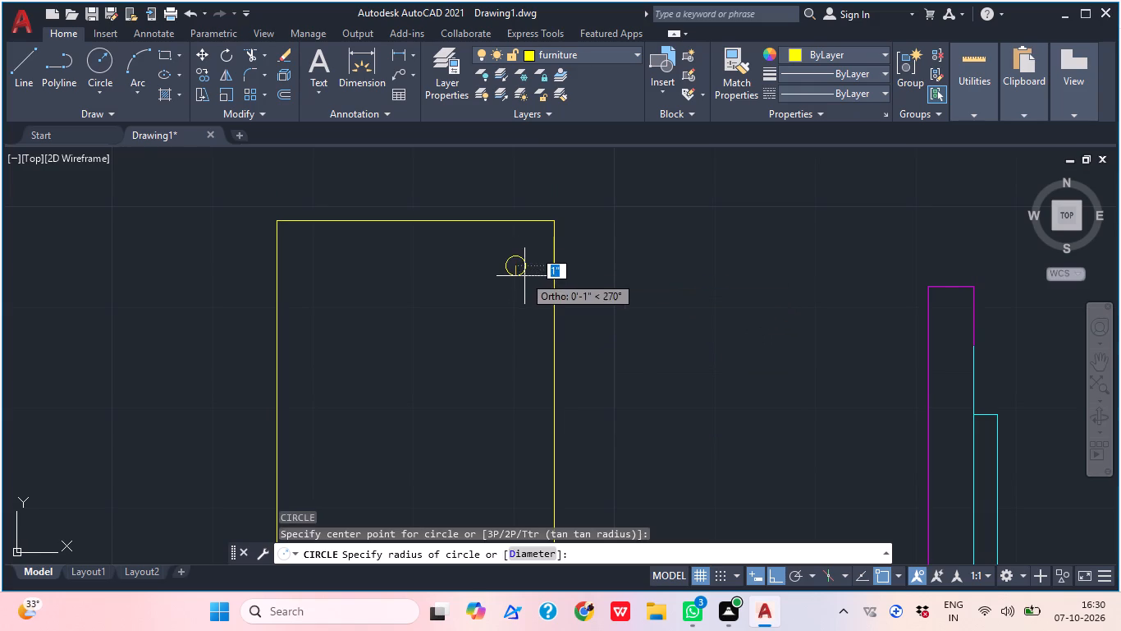
pyautogui.click(529, 284)
# Draw a matching circle of about 2" radius inside the table's lower left corner.
pyautogui.scroll(-3, 534, 283)
pyautogui.moveTo(532, 384); pyautogui.dragTo(539, 349, button='middle')
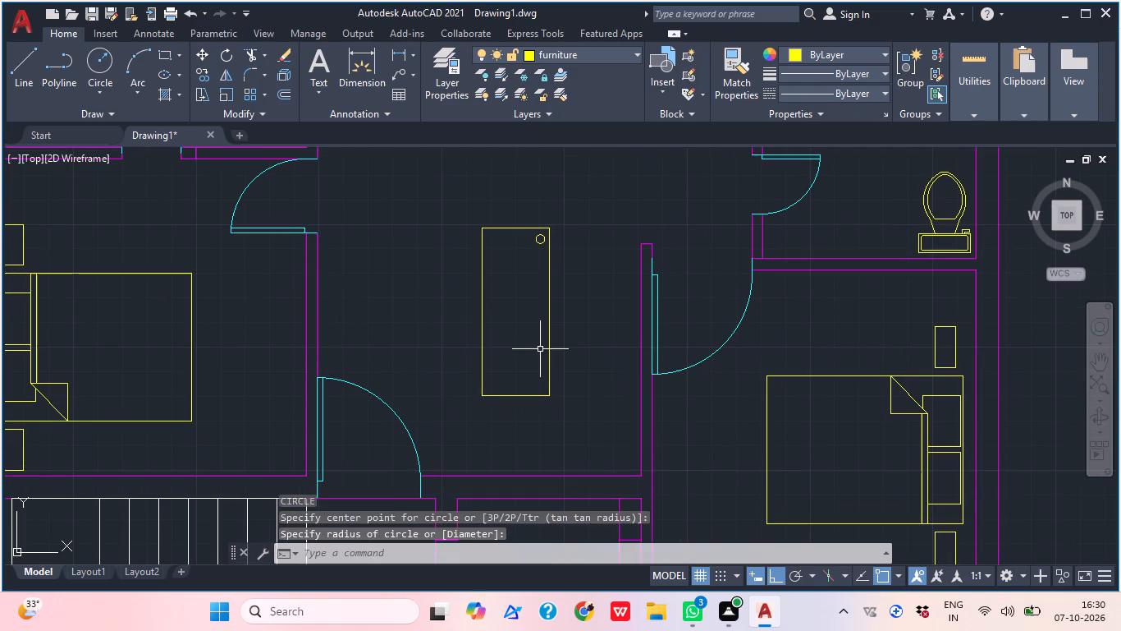
pyautogui.press('space')
pyautogui.scroll(2, 489, 403)
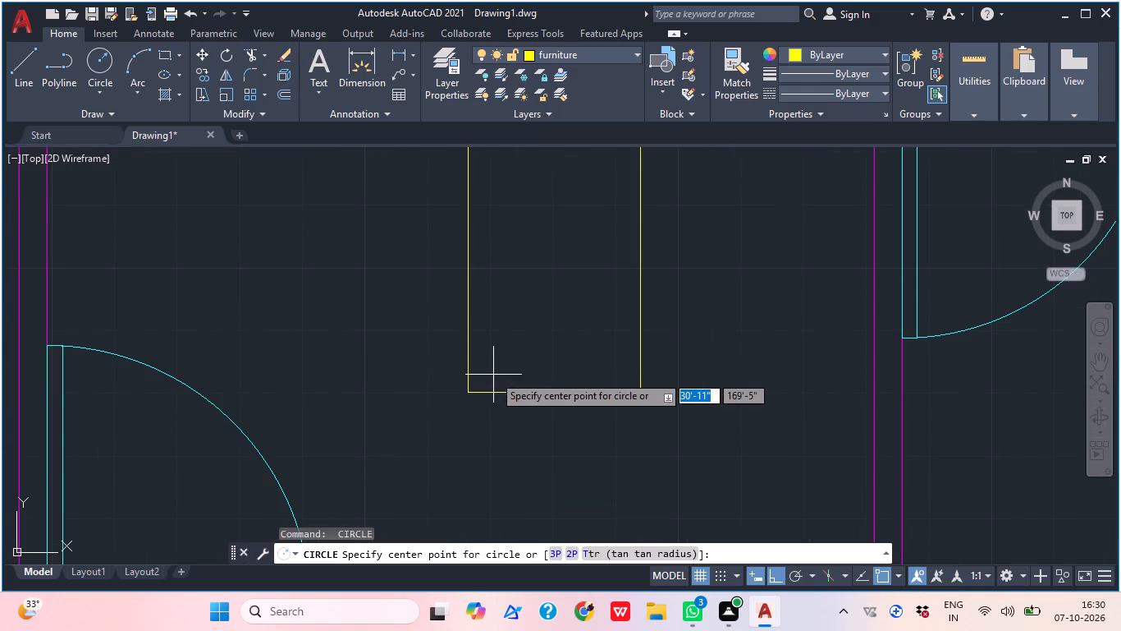
pyautogui.click(489, 367)
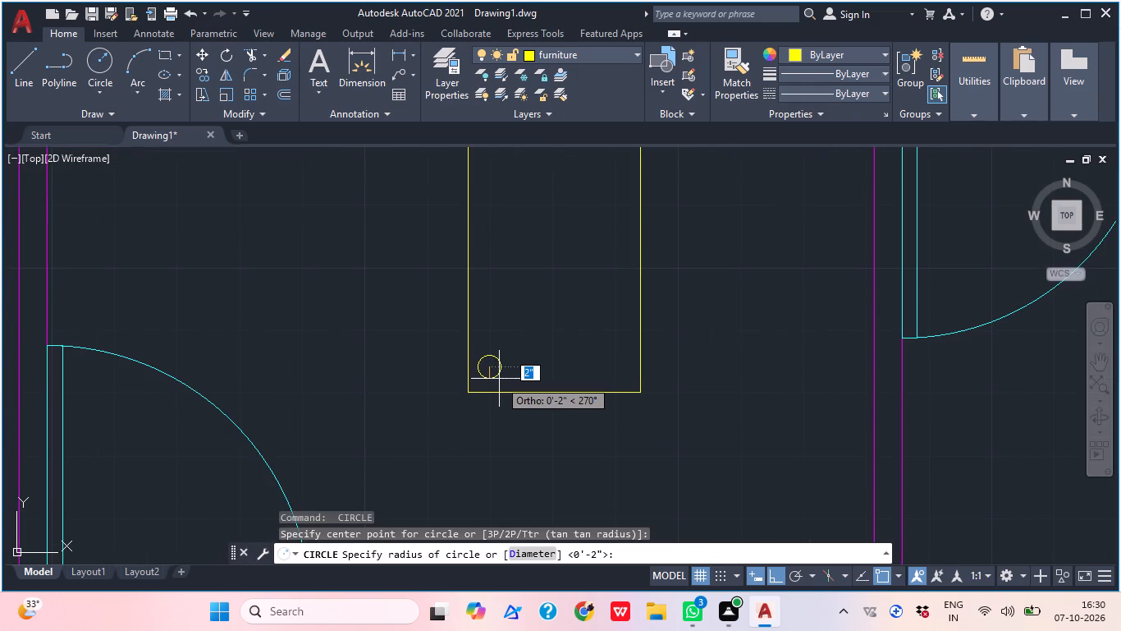
pyautogui.click(499, 379)
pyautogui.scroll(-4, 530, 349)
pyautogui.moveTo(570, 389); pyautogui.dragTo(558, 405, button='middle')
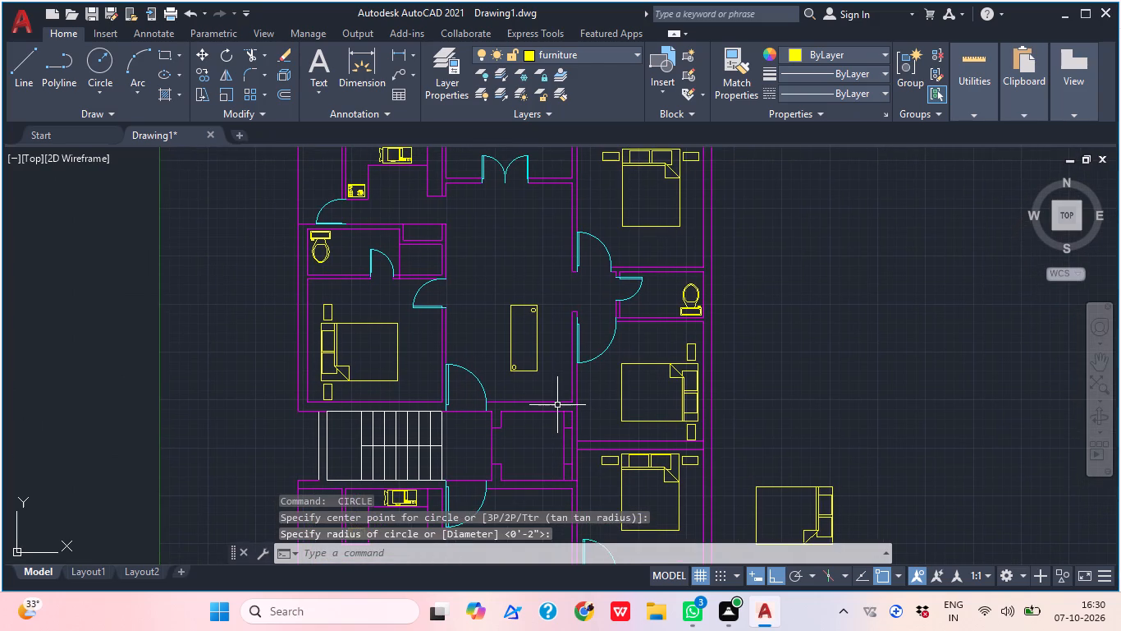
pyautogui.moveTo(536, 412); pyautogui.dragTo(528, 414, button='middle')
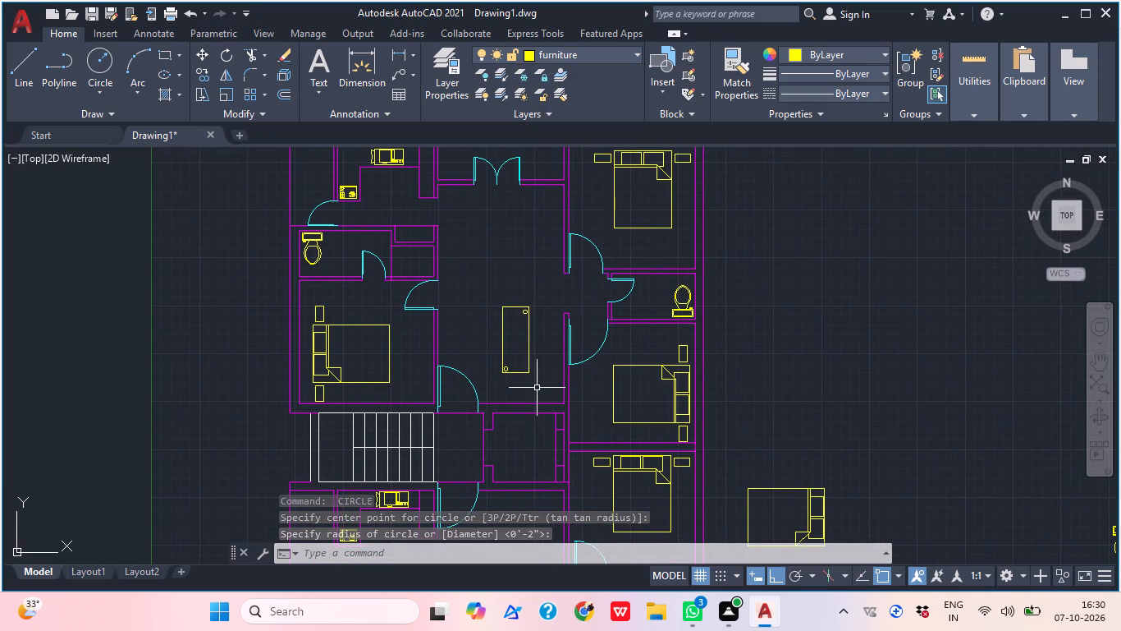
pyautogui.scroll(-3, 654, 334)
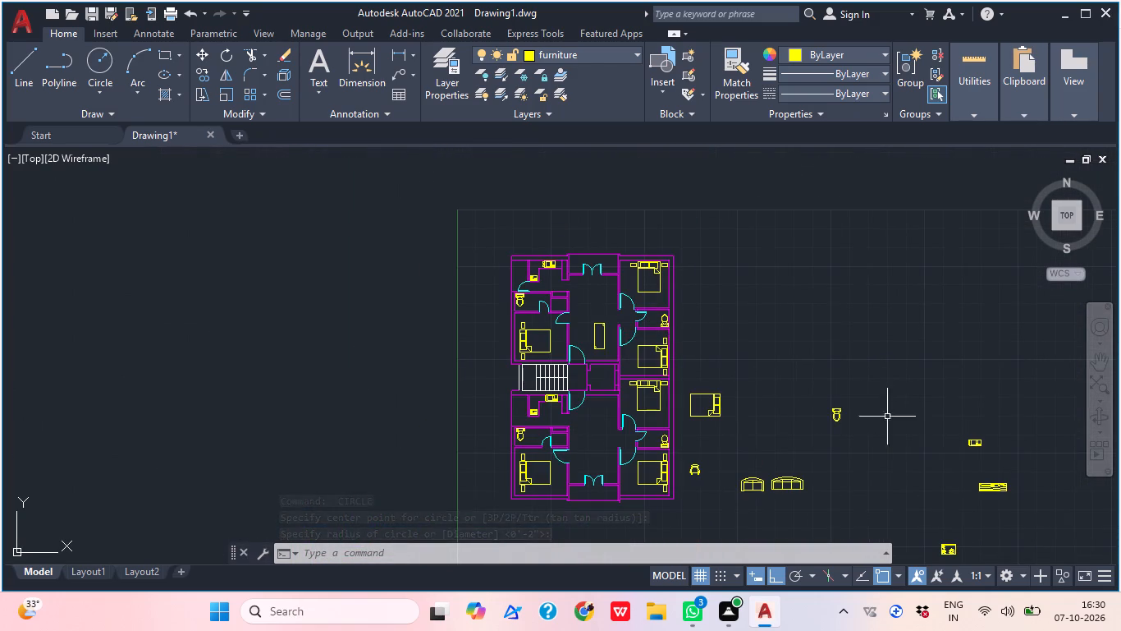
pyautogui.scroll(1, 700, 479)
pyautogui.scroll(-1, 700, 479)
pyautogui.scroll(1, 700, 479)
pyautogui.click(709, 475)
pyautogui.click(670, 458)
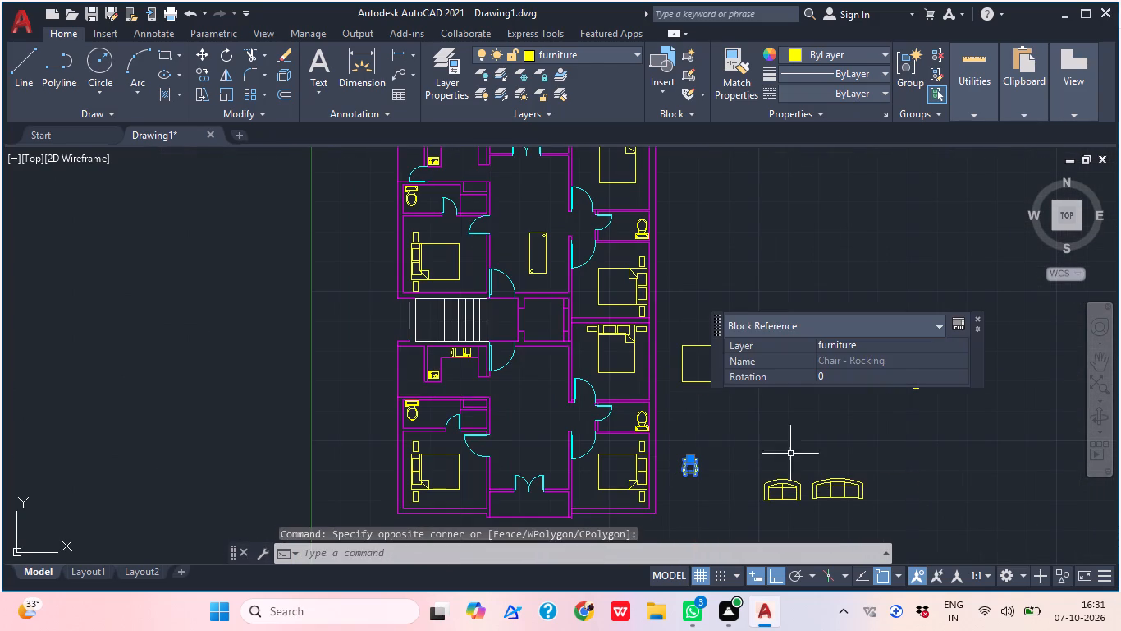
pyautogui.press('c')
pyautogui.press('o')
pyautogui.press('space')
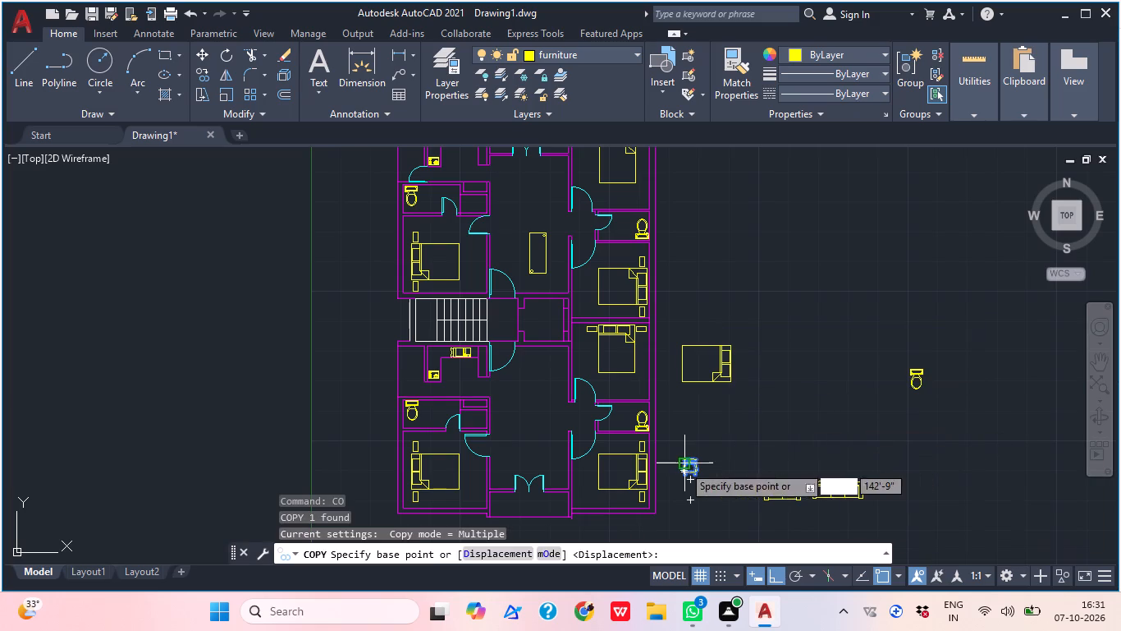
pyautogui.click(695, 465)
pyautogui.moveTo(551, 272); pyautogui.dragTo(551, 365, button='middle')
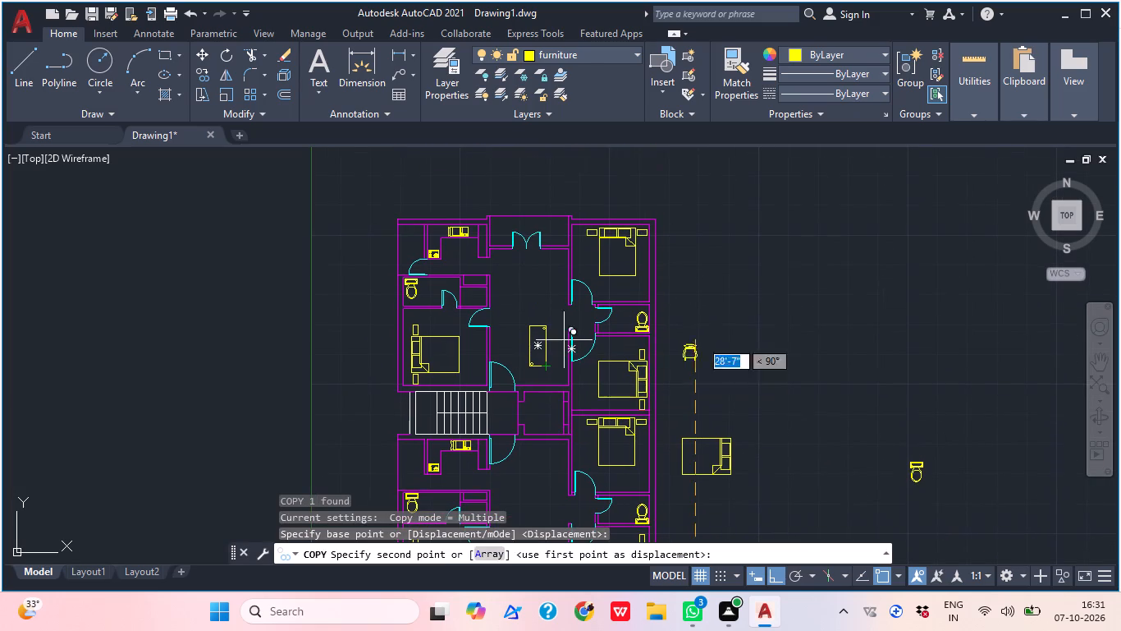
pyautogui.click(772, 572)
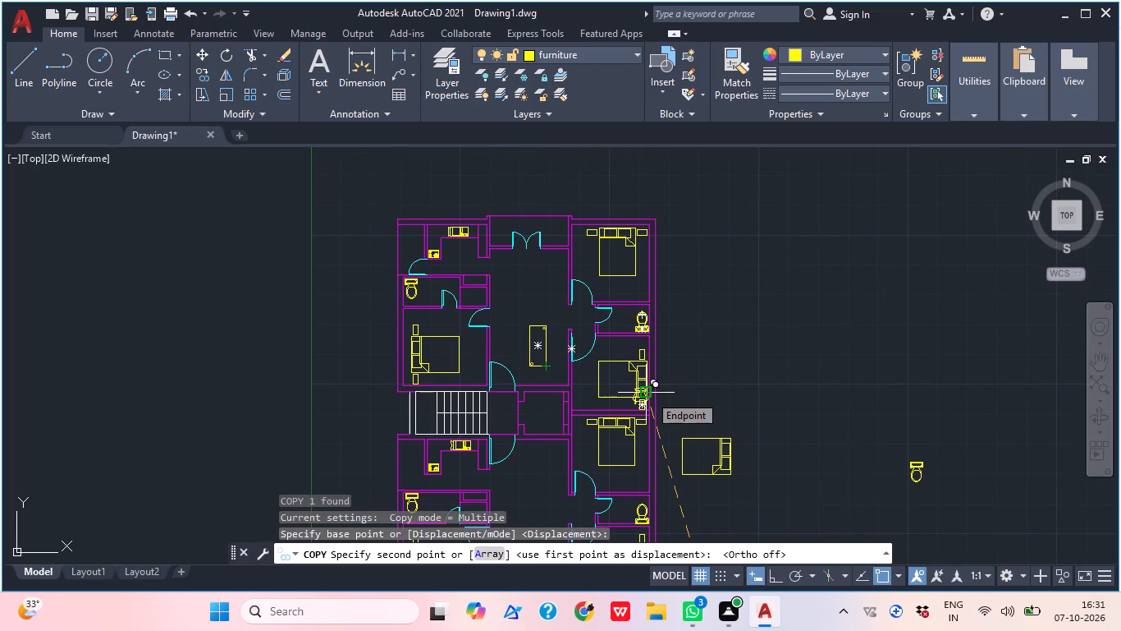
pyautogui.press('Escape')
# Draw a rectangle about 2' by 5'-6" beside the table, against the right wall of the upper unit's hall.
pyautogui.press('r')
pyautogui.press('e')
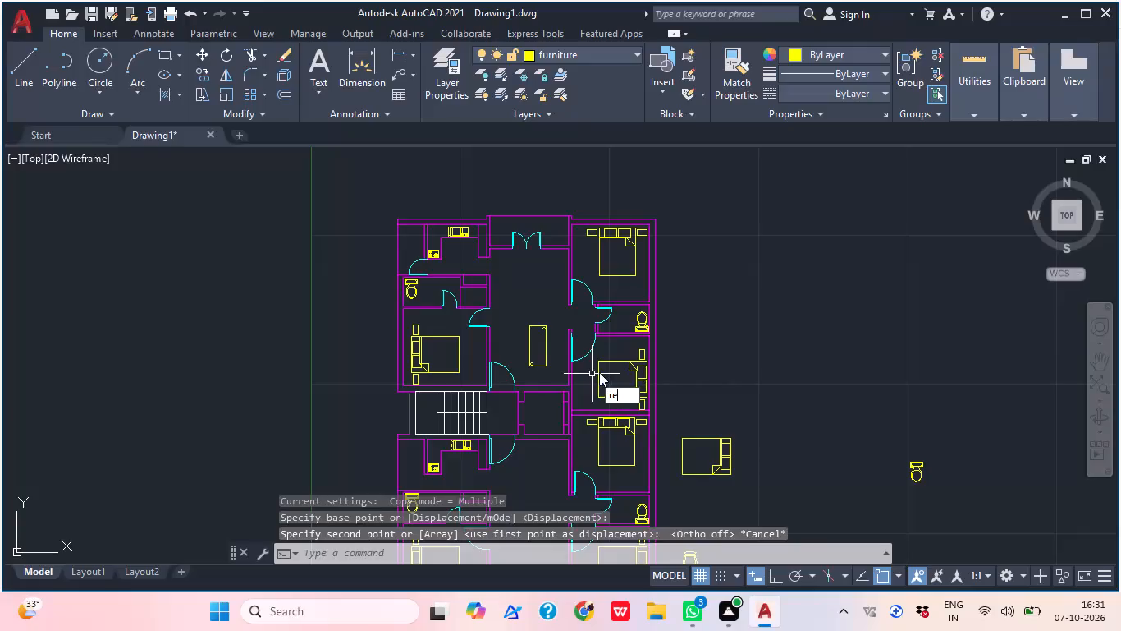
pyautogui.press('c')
pyautogui.press('space')
pyautogui.scroll(3, 564, 346)
pyautogui.click(530, 285)
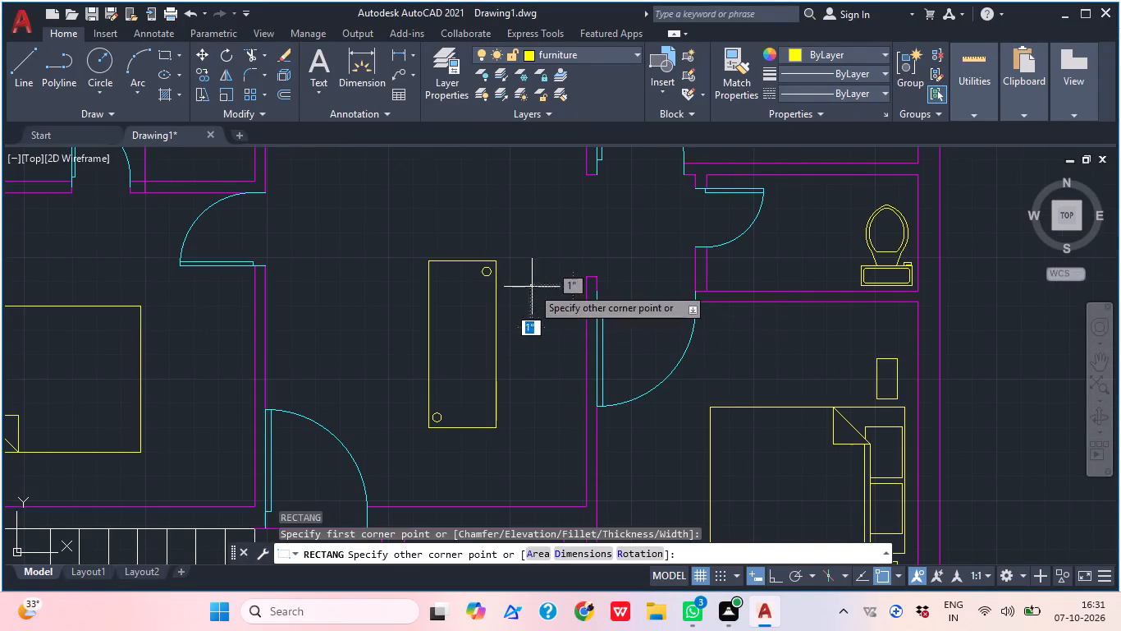
pyautogui.click(587, 440)
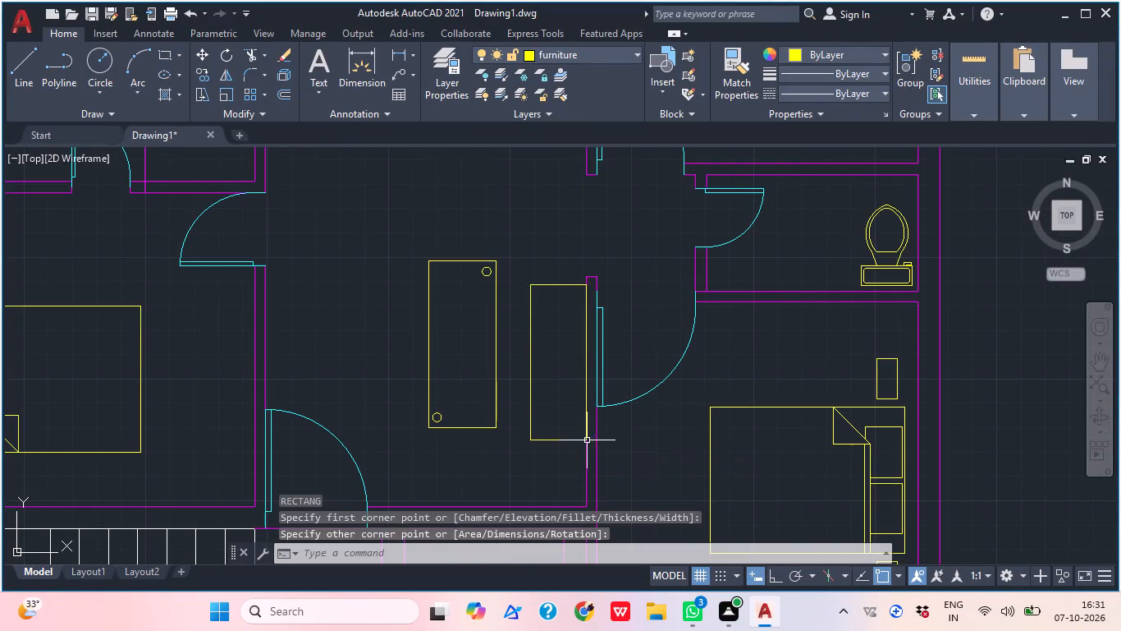
# Draw a rectangle about 4'-7" by 2'-3" below the table, against the hall's lower wall.
pyautogui.press('r')
pyautogui.press('e')
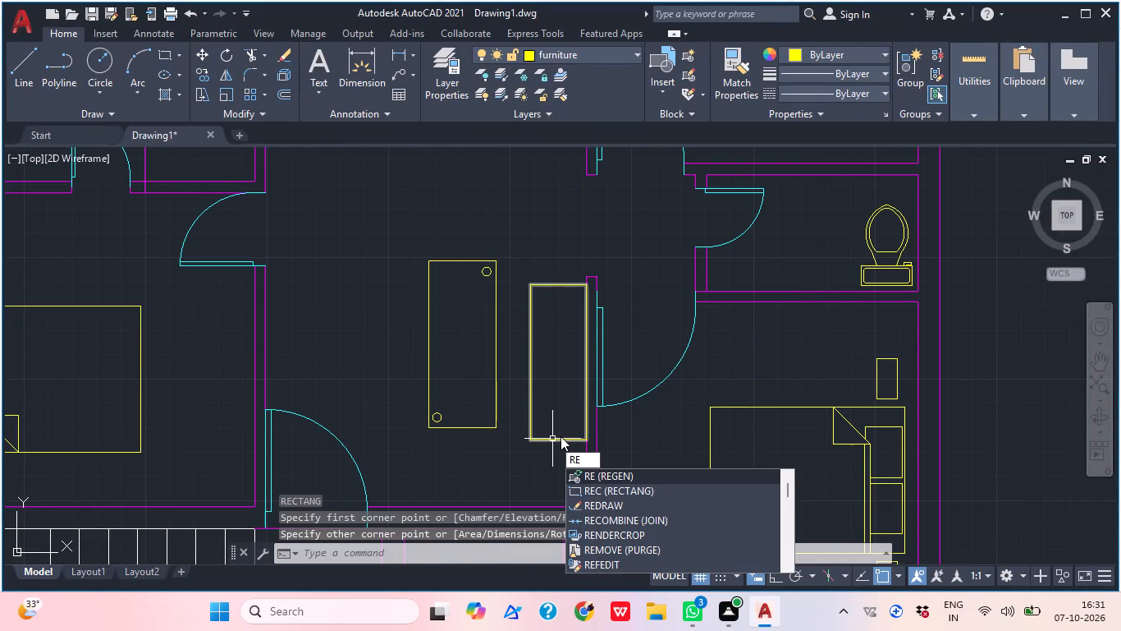
pyautogui.write('c')
pyautogui.press('space')
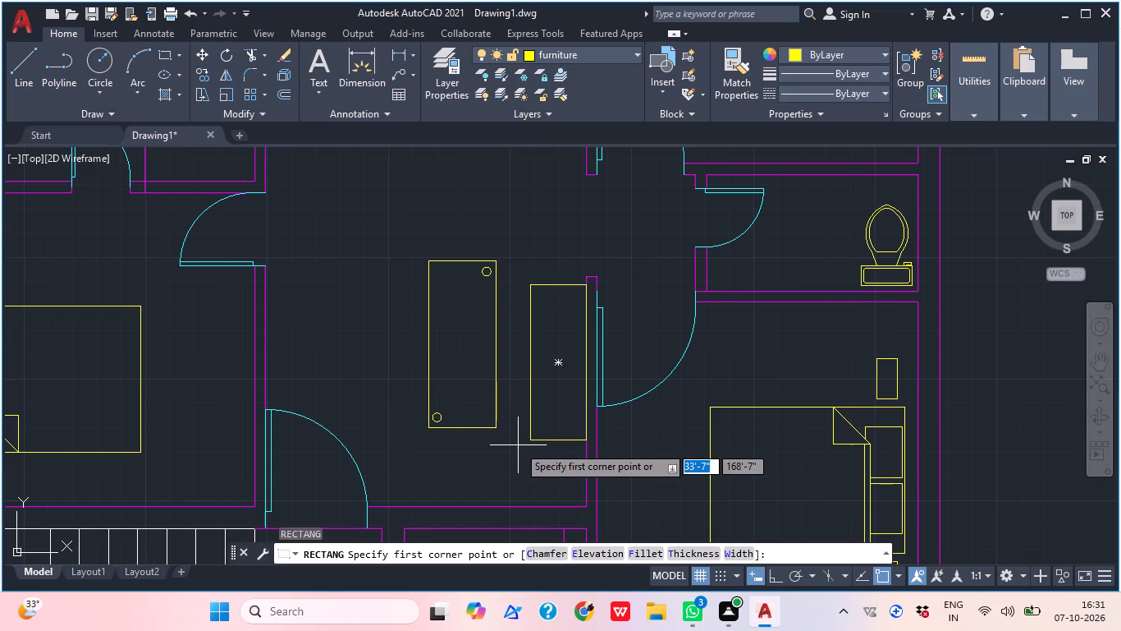
pyautogui.click(381, 441)
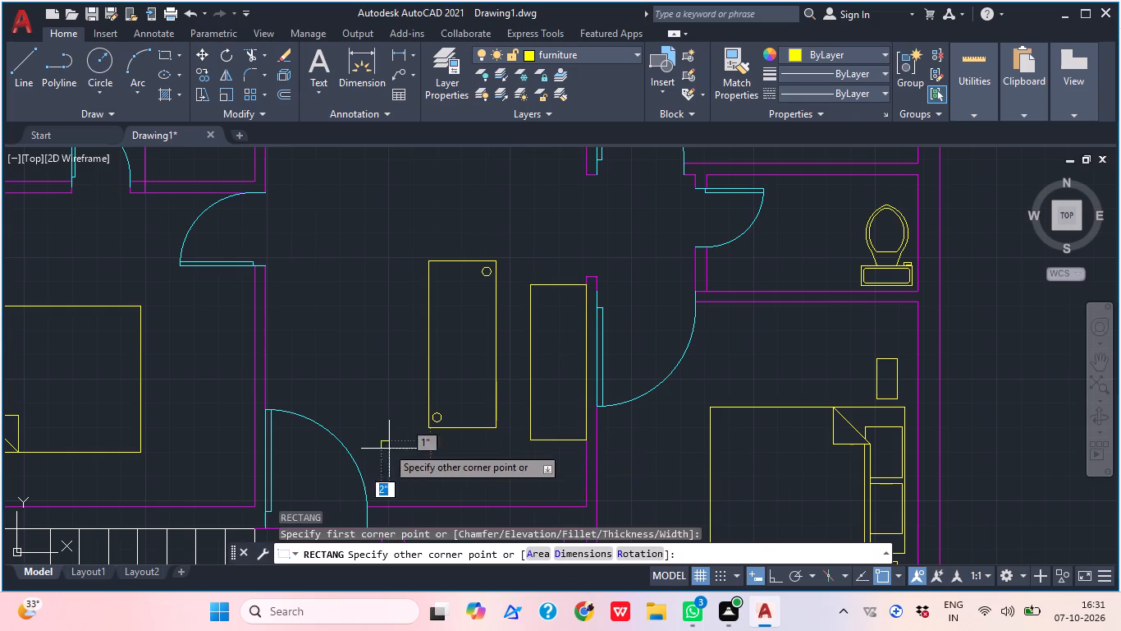
pyautogui.click(517, 502)
pyautogui.moveTo(514, 482); pyautogui.dragTo(524, 413, button='middle')
pyautogui.moveTo(568, 413); pyautogui.dragTo(561, 436, button='middle')
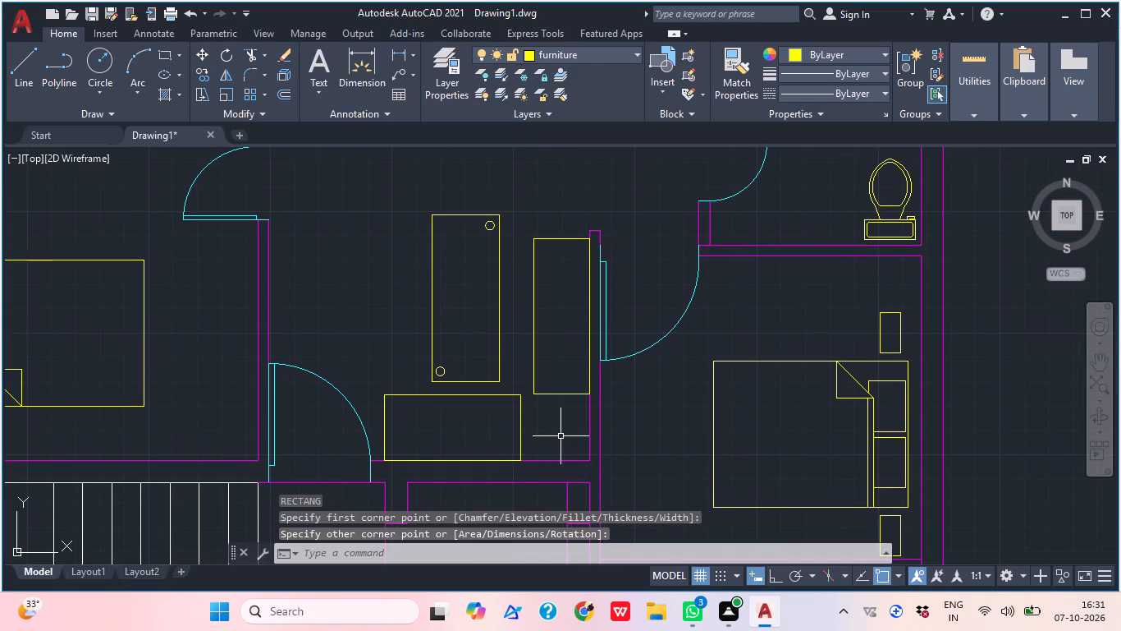
# Draw a vertical line through the midpoints of the rectangle below the table, splitting it into two equal seats.
pyautogui.press('k')
pyautogui.press('Escape')
pyautogui.write('l')
pyautogui.press('space')
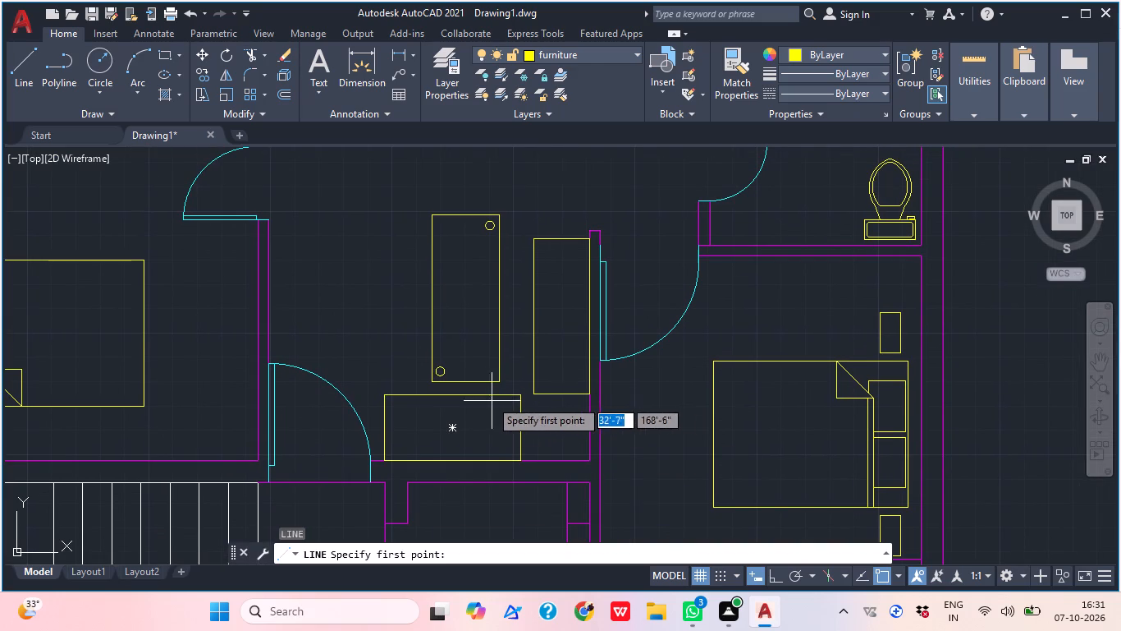
pyautogui.click(451, 396)
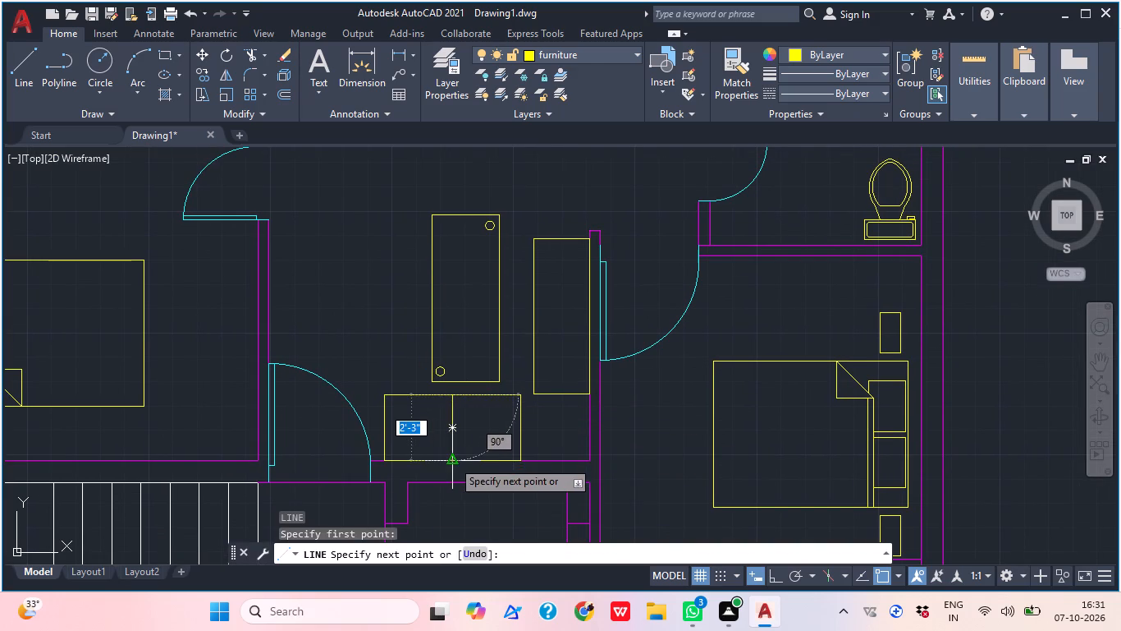
pyautogui.click(452, 460)
pyautogui.press('Escape')
# Draw two crosswise lines dividing the rectangle along the hall's right wall into three seats.
pyautogui.press('l')
pyautogui.press('space')
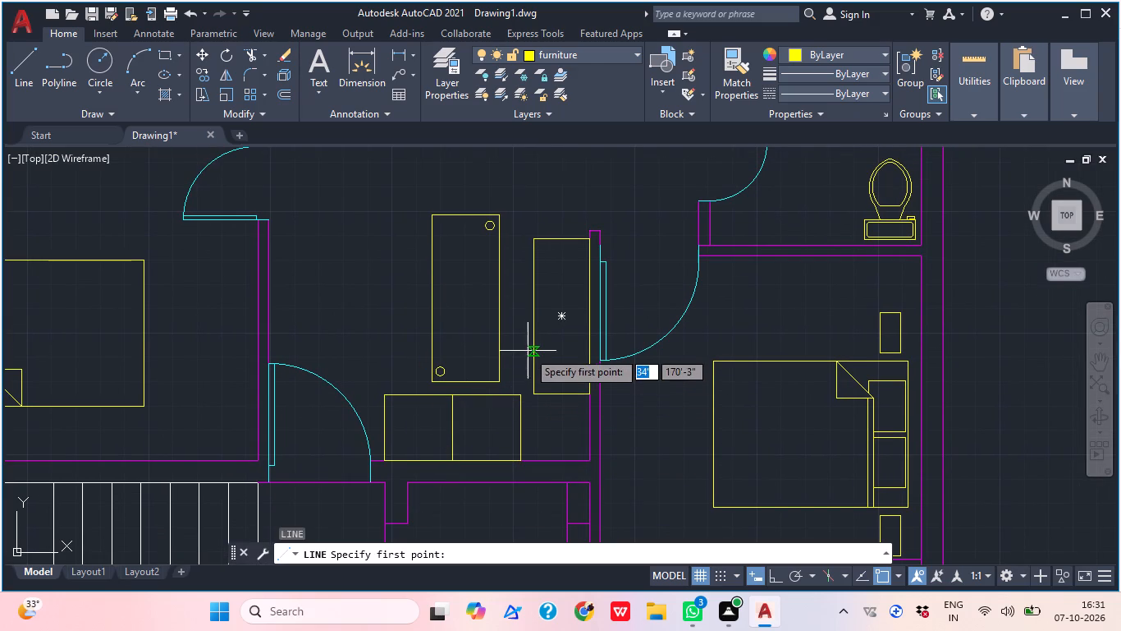
pyautogui.click(534, 345)
pyautogui.click(590, 345)
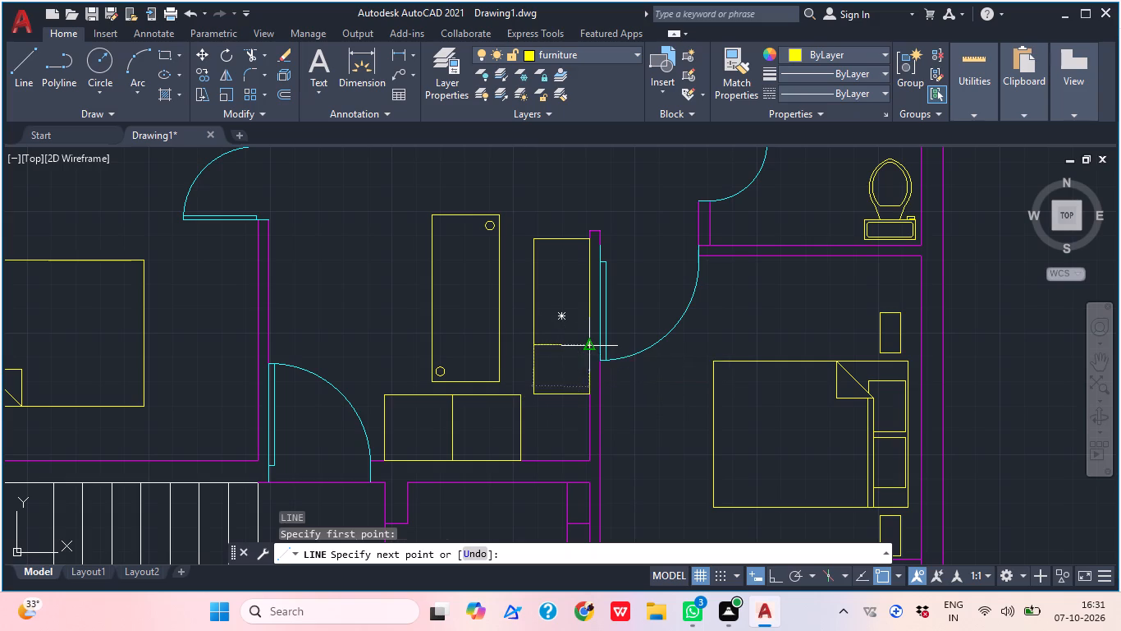
pyautogui.press('Escape')
pyautogui.write('l')
pyautogui.press('space')
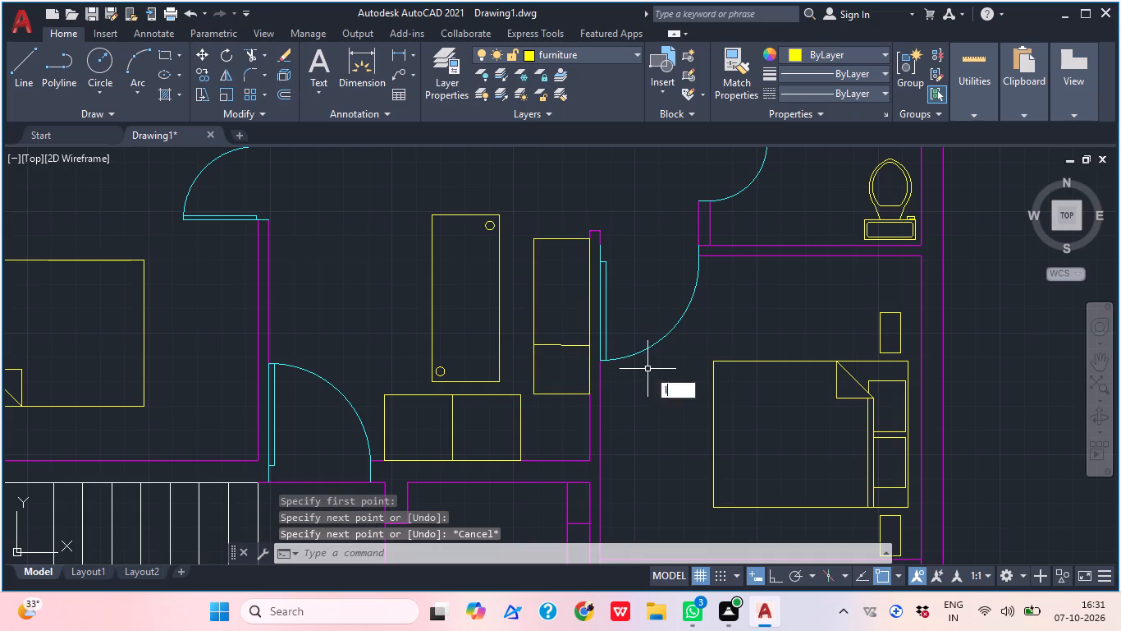
pyautogui.click(535, 289)
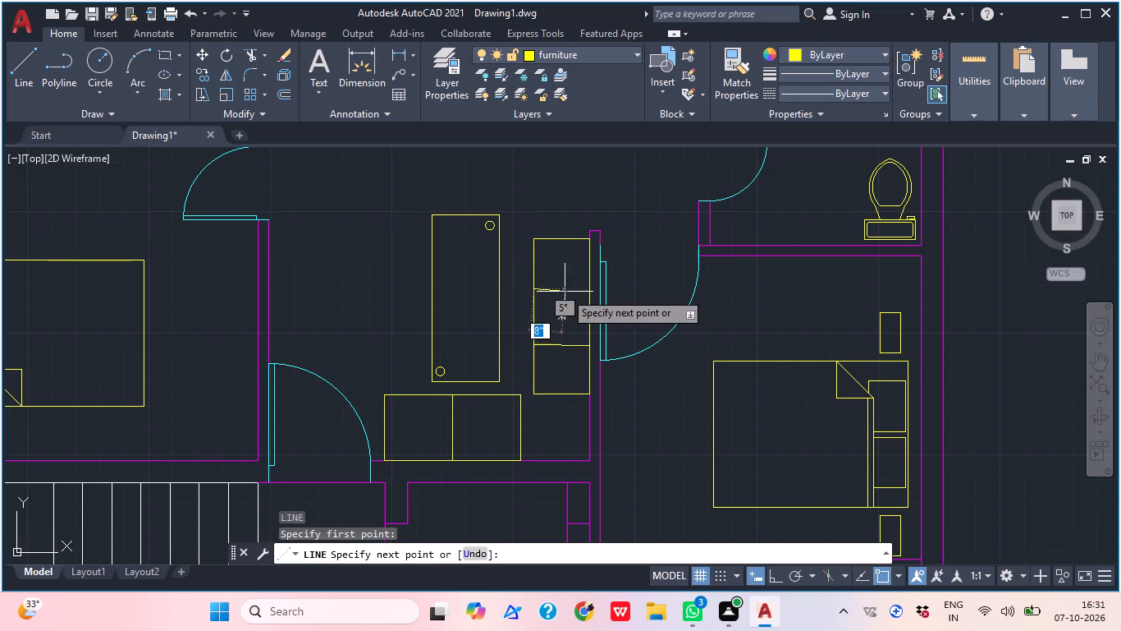
pyautogui.click(589, 288)
pyautogui.press('Escape')
pyautogui.moveTo(601, 352); pyautogui.dragTo(611, 349, button='middle')
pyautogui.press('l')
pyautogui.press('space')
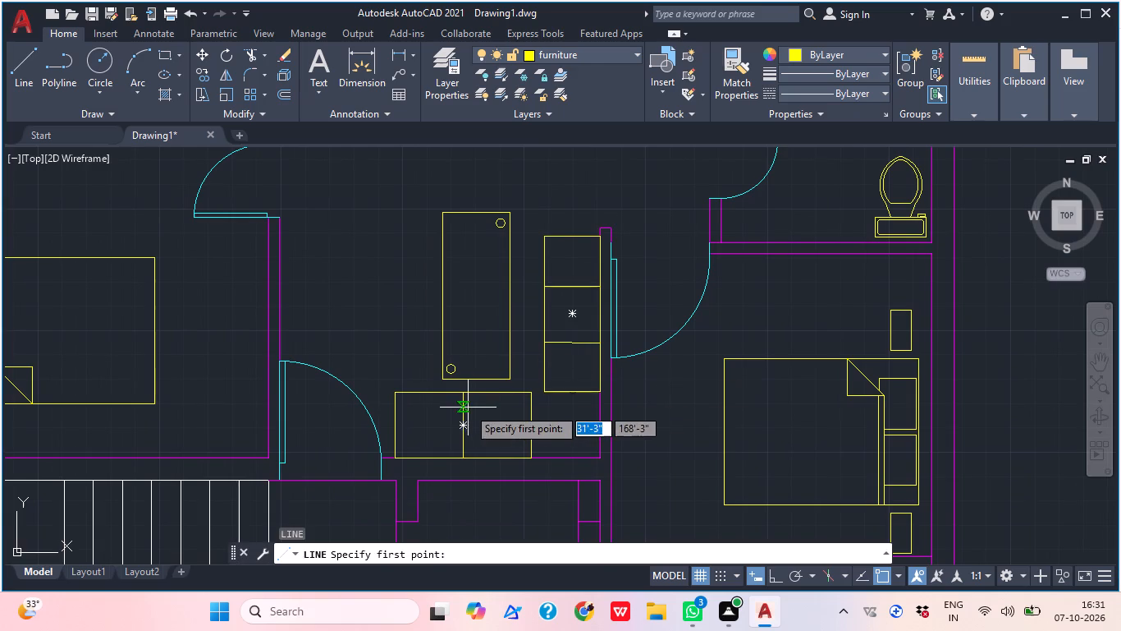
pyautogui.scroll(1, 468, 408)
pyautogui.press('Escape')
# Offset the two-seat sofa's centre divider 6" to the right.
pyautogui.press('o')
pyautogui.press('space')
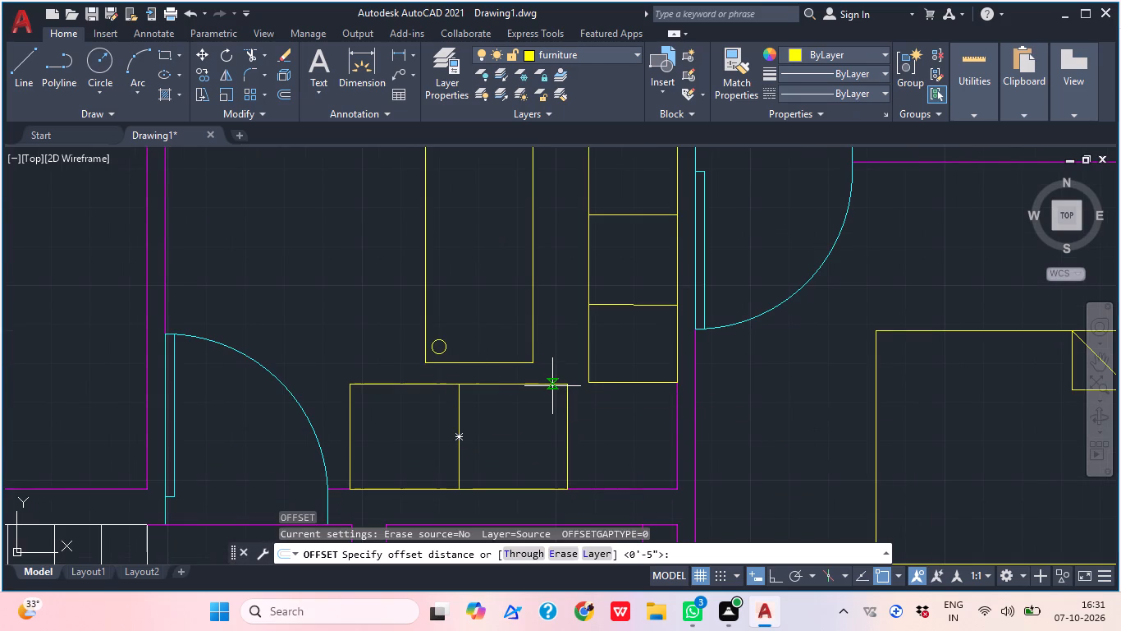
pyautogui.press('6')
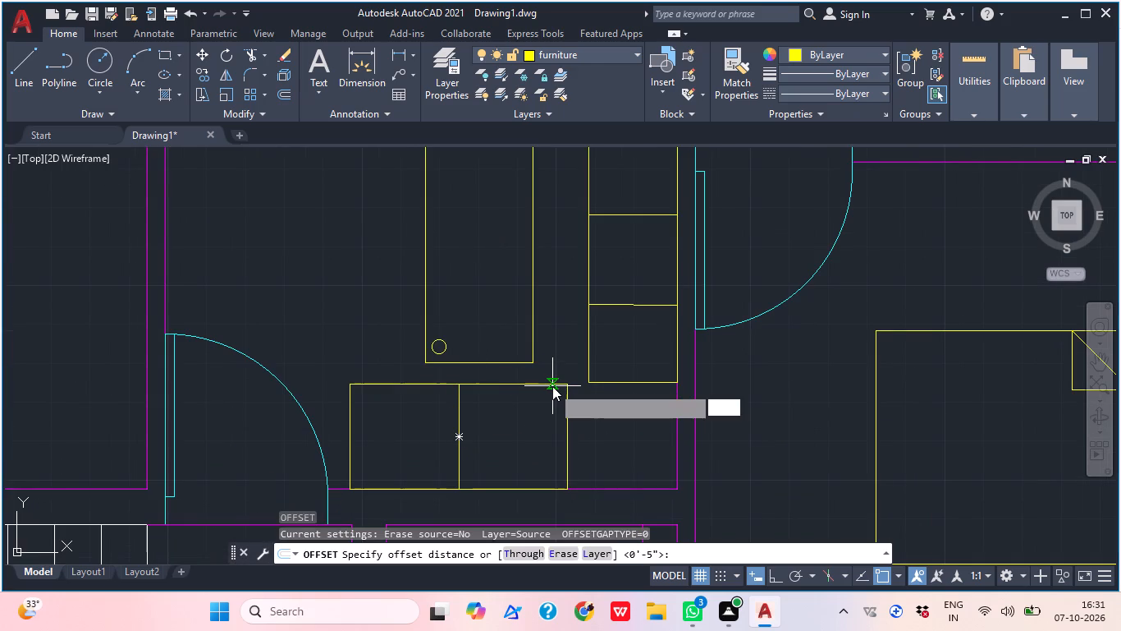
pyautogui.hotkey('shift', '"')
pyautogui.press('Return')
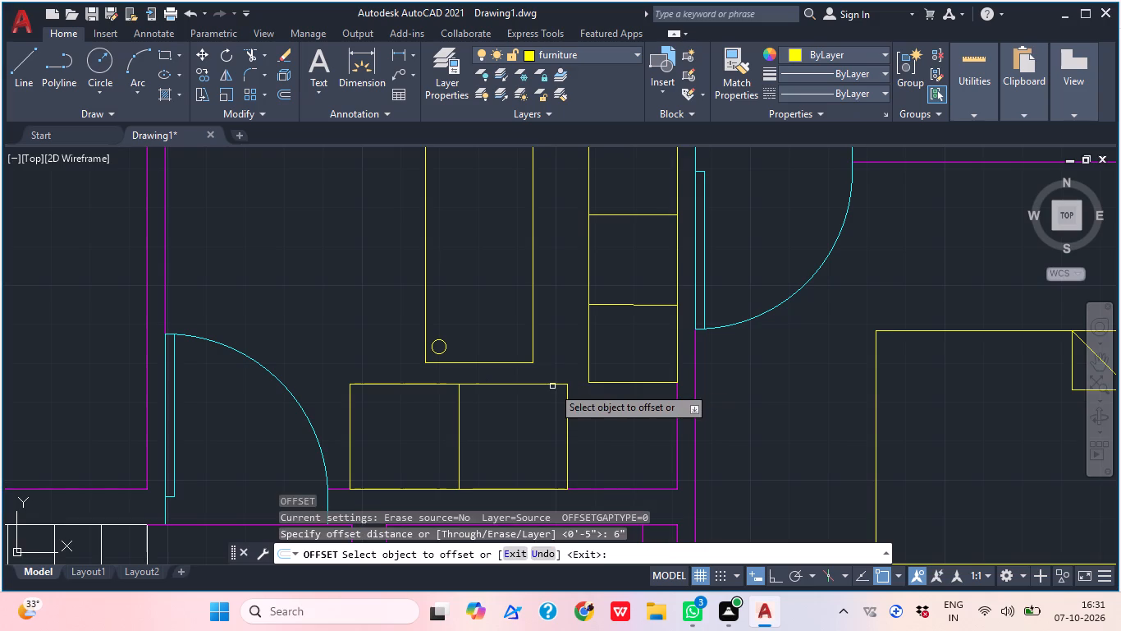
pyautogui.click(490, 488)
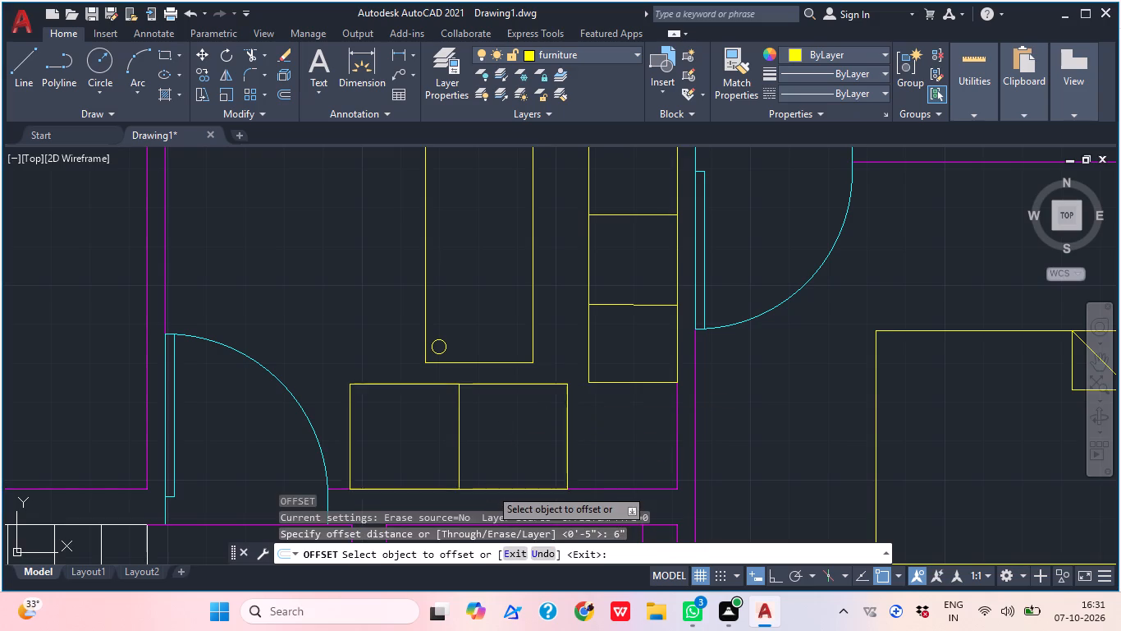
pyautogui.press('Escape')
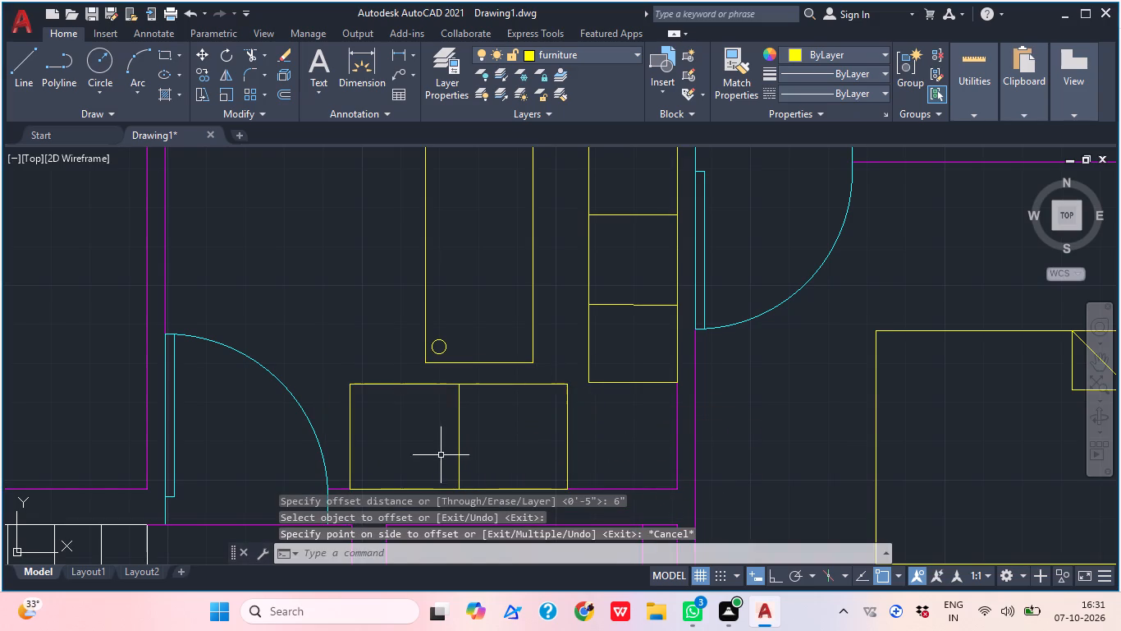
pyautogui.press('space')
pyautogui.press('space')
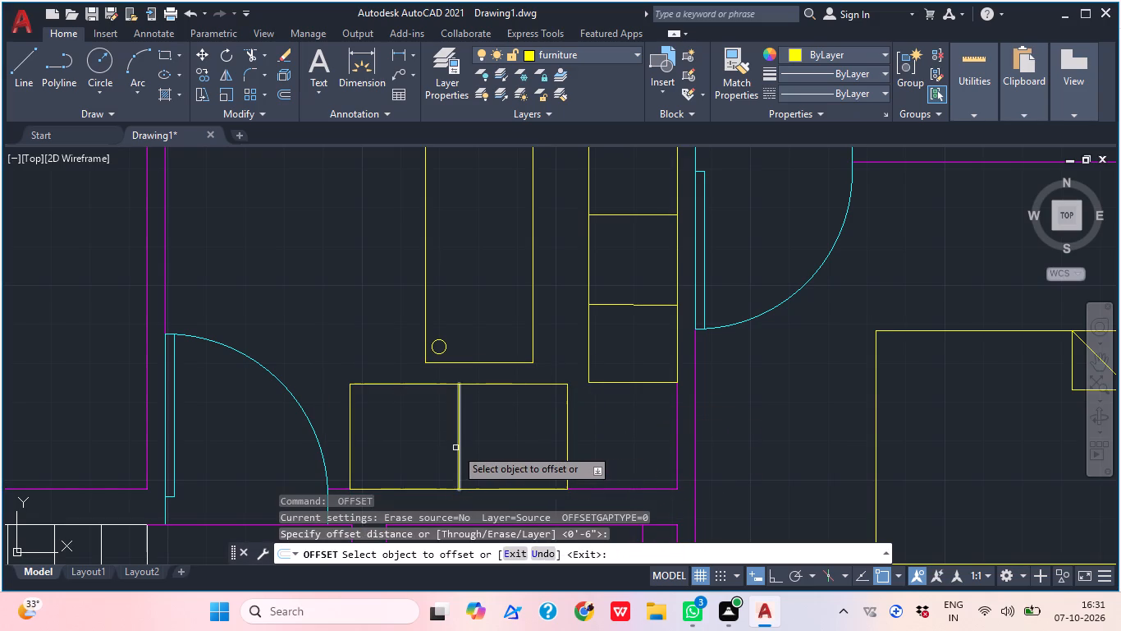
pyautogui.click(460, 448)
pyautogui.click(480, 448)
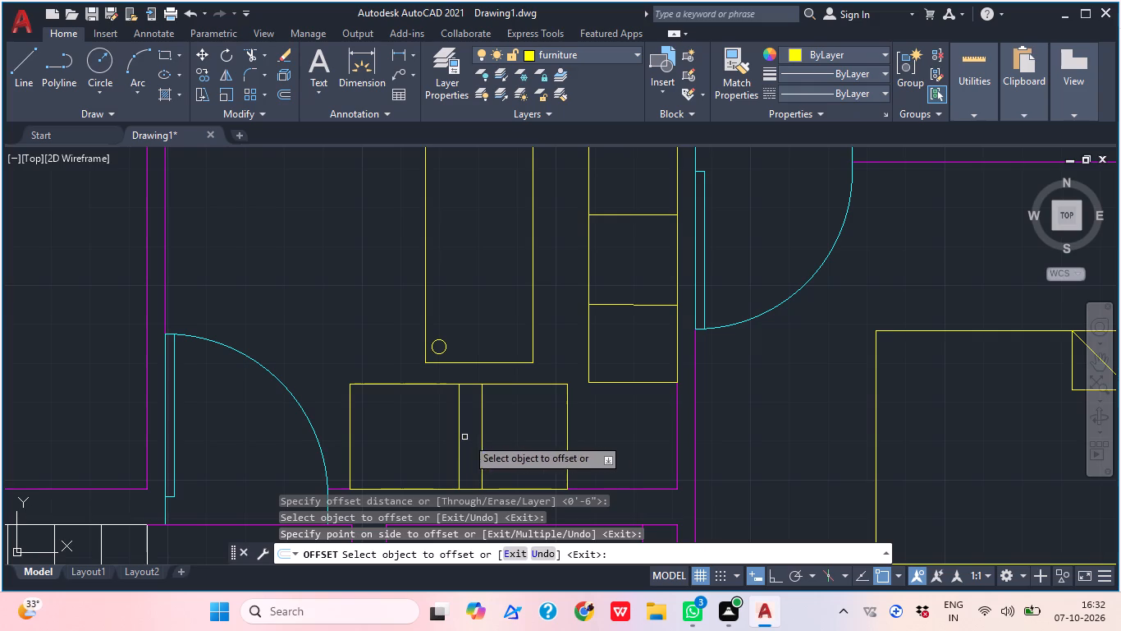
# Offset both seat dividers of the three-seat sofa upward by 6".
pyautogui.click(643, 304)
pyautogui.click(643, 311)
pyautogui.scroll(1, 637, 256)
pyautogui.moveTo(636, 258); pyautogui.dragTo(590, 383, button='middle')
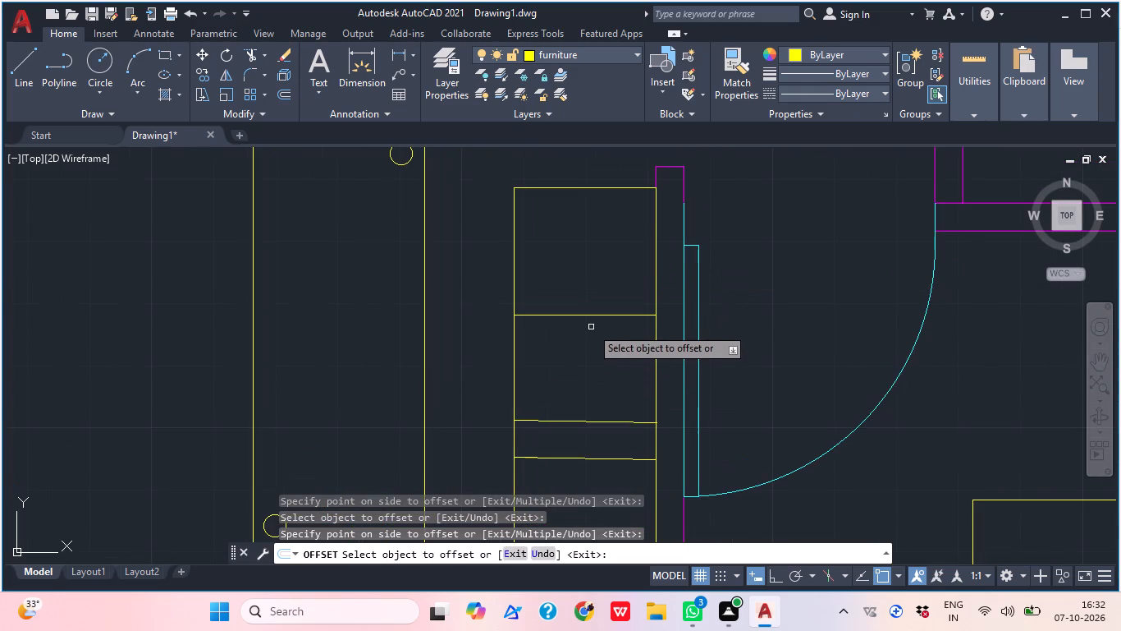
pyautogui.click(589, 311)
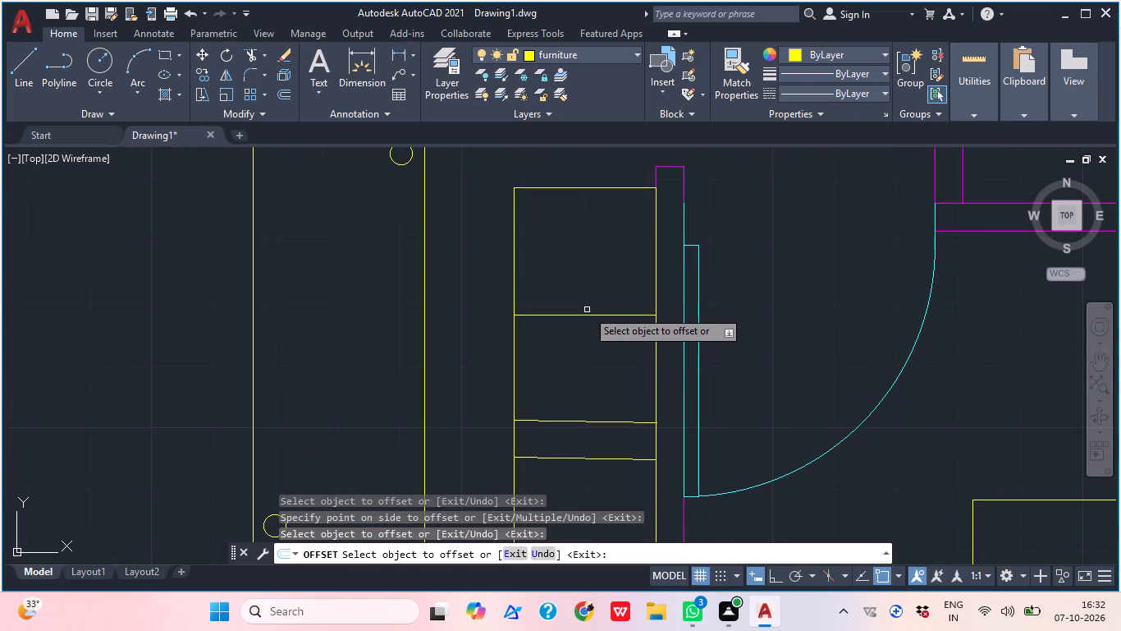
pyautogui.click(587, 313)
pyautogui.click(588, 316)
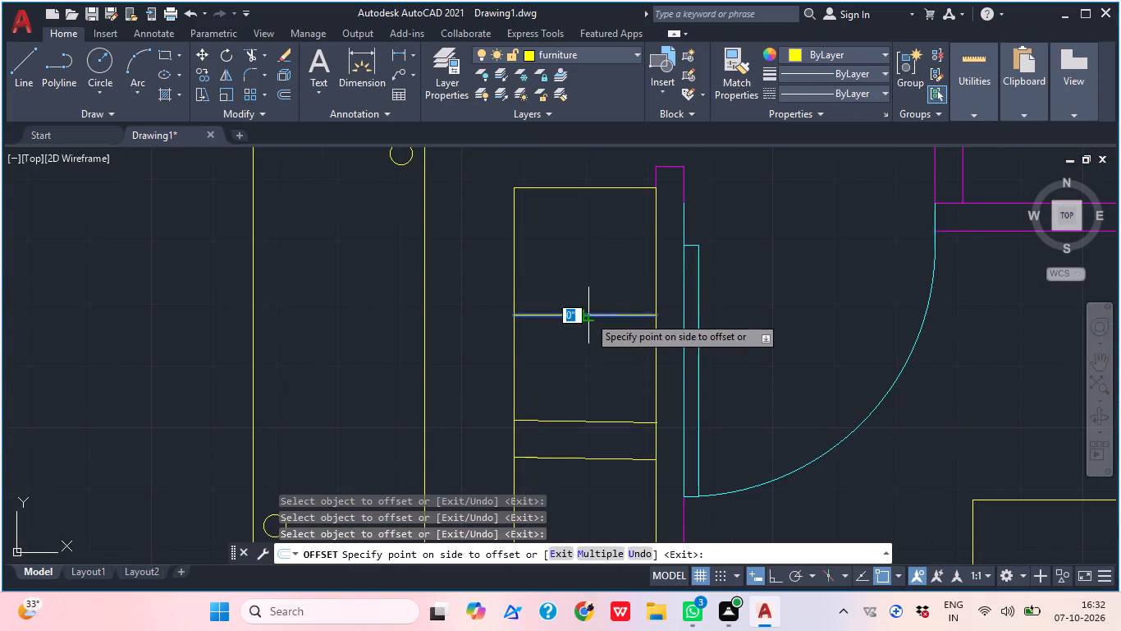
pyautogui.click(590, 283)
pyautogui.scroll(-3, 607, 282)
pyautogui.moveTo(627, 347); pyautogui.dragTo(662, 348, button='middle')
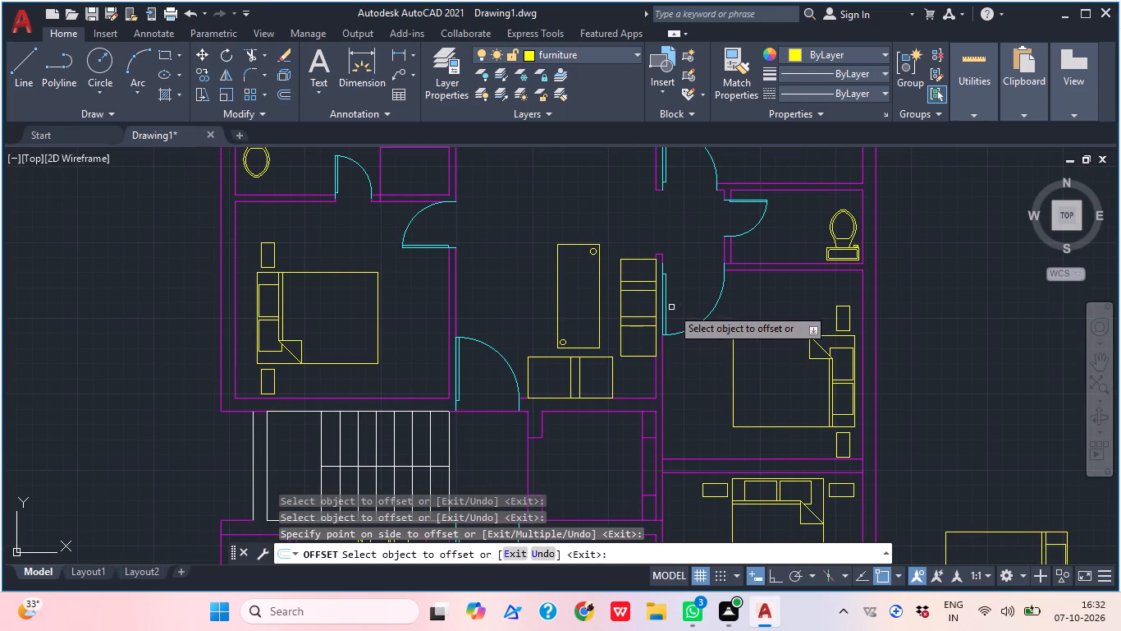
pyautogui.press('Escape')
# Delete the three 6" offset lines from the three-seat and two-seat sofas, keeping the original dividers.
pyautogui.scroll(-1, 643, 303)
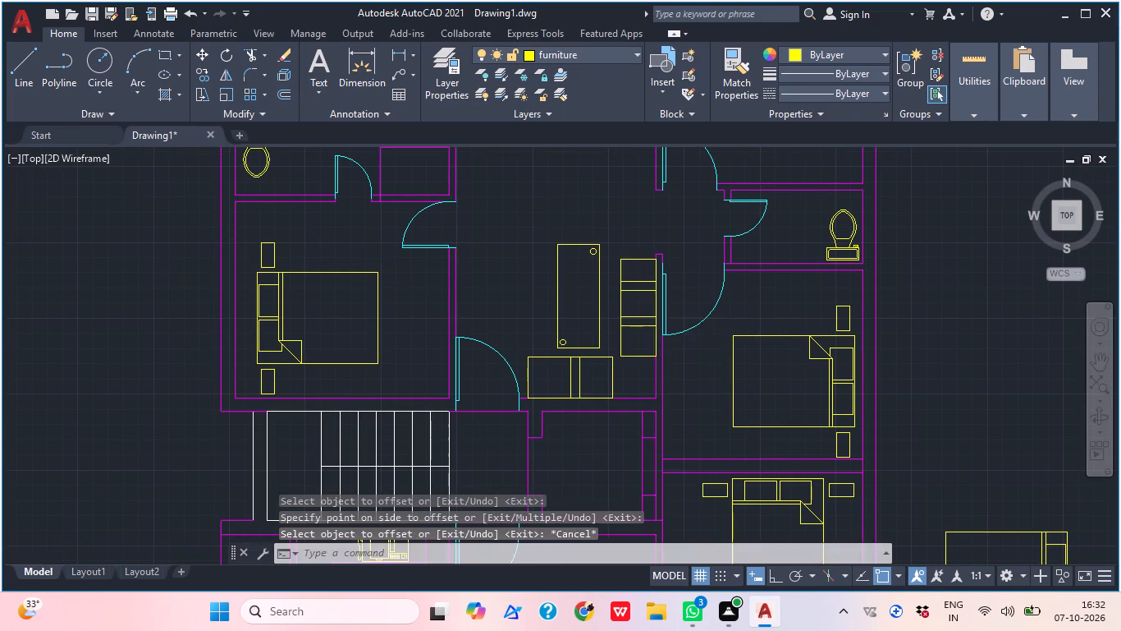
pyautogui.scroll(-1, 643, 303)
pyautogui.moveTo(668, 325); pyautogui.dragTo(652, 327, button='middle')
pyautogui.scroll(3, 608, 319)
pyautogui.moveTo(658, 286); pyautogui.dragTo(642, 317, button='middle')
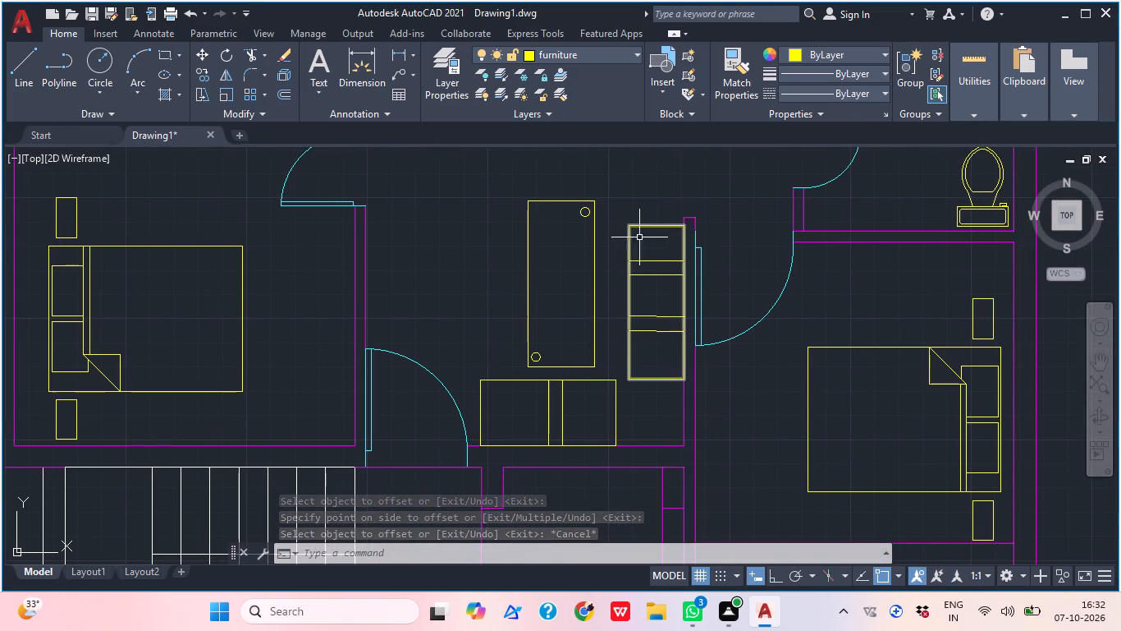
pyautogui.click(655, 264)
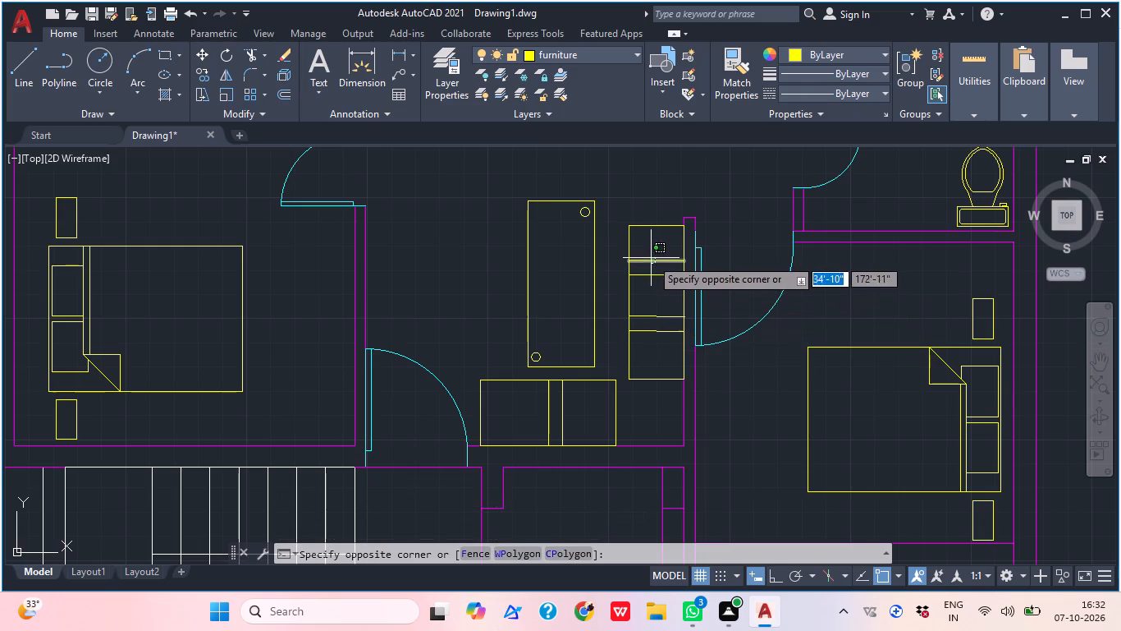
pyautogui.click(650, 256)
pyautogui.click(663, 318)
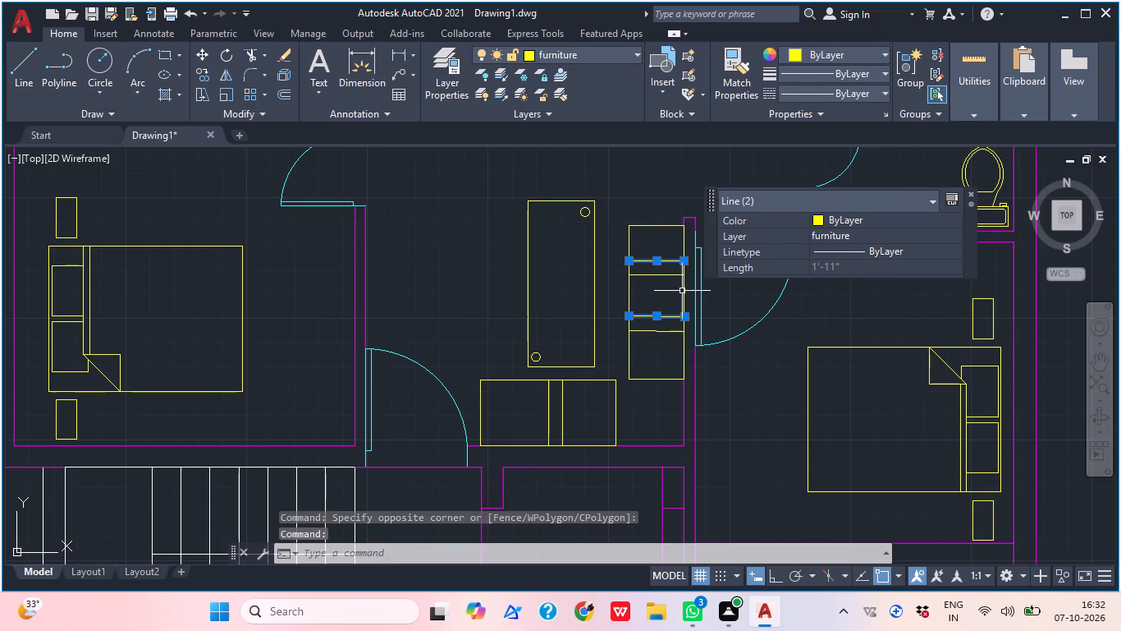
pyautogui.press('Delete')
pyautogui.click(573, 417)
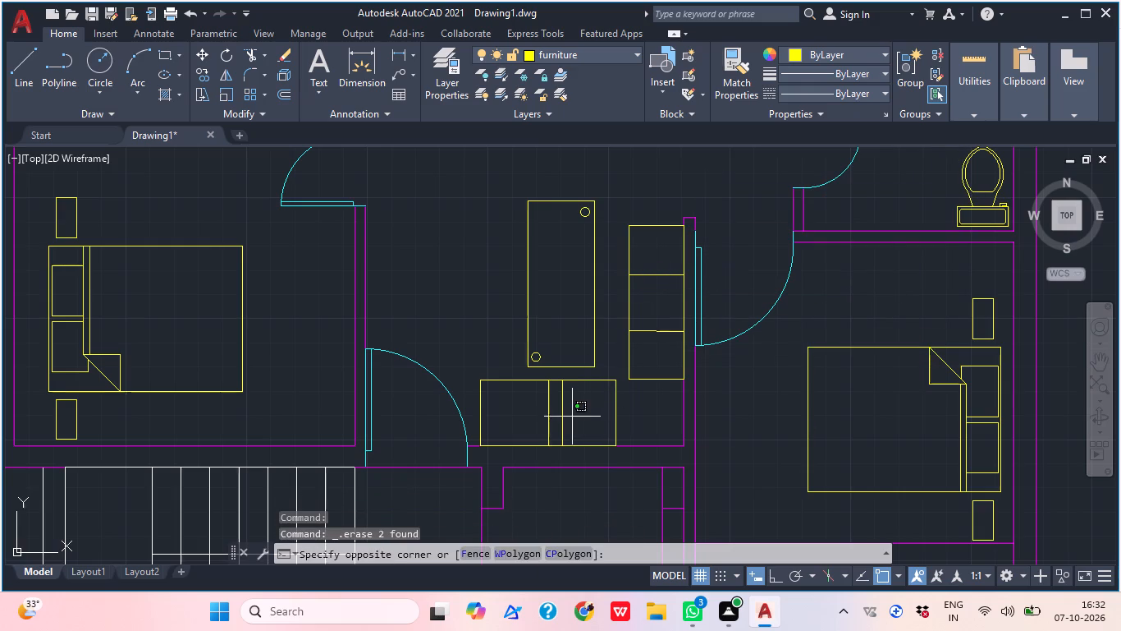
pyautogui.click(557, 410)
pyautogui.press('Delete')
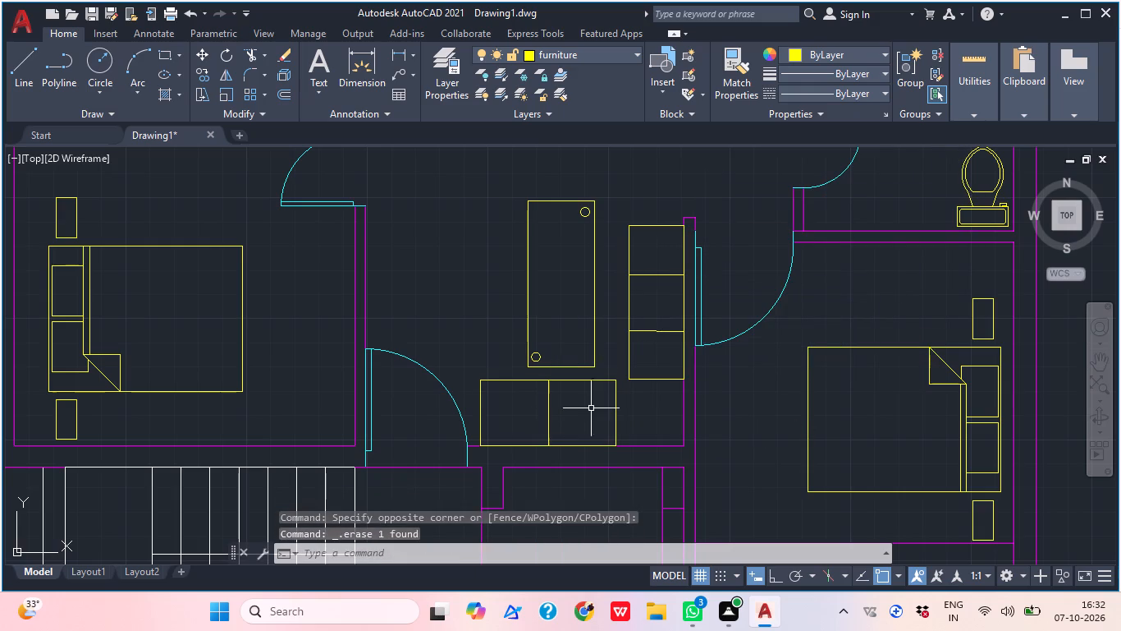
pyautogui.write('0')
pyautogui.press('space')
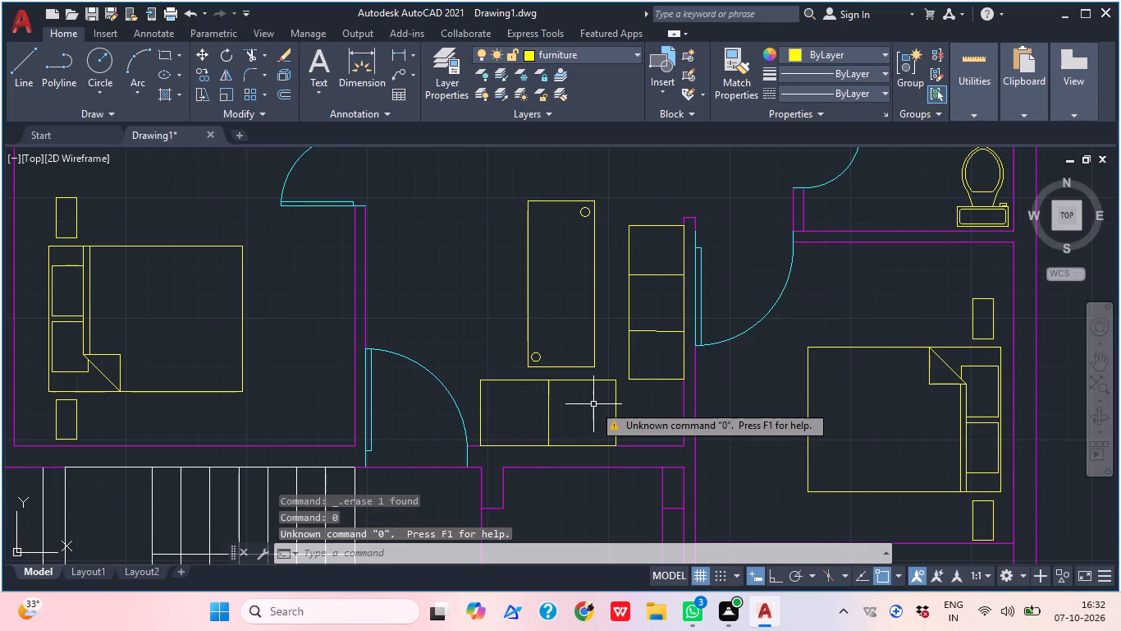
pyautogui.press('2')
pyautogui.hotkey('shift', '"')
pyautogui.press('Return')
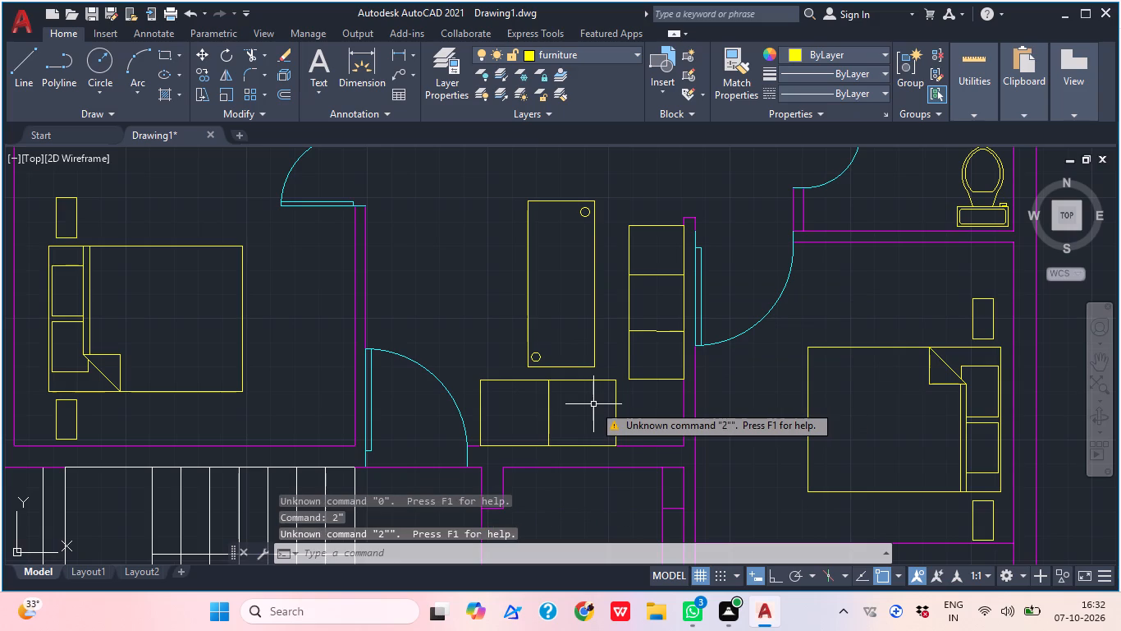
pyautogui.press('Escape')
# Offset the seat dividers by 2", leftward in the two-seat sofa and downward for both dividers in the three-seat sofa.
pyautogui.write('o 2')
pyautogui.hotkey('shift', '"')
pyautogui.press('Return')
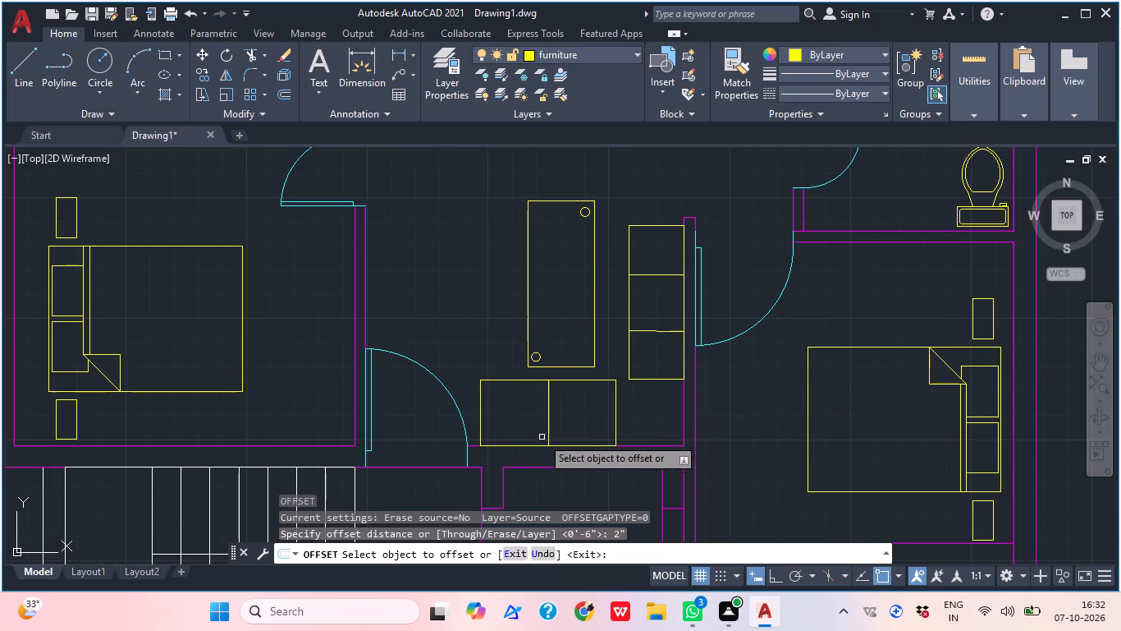
pyautogui.click(550, 417)
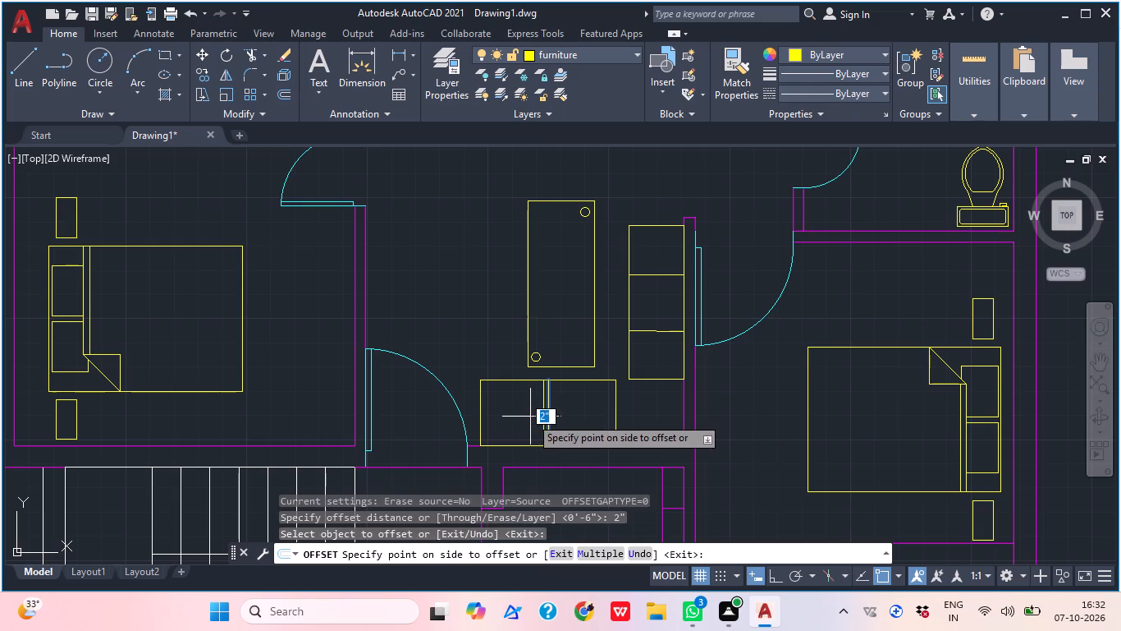
pyautogui.click(537, 421)
pyautogui.click(665, 330)
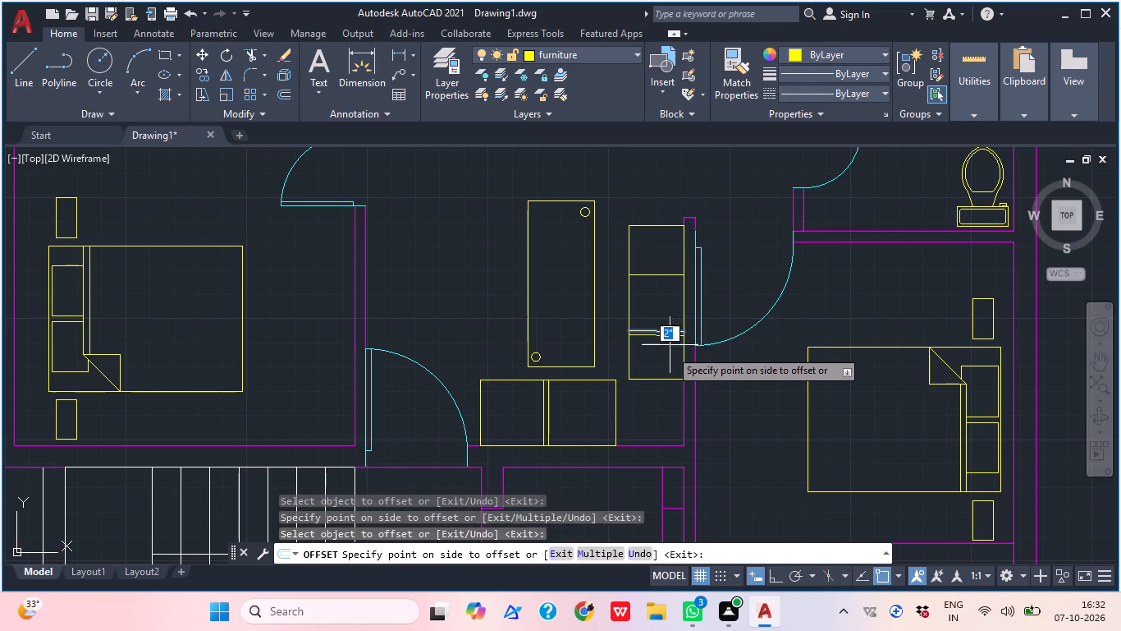
pyautogui.click(671, 355)
pyautogui.click(660, 271)
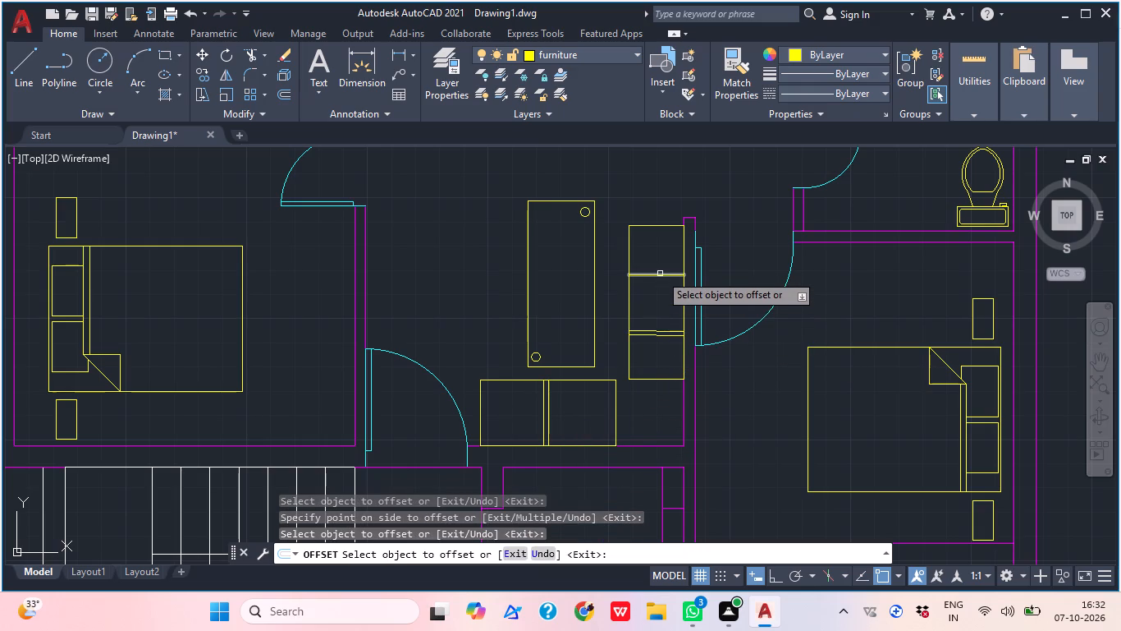
pyautogui.click(660, 274)
pyautogui.click(663, 301)
pyautogui.press('Escape')
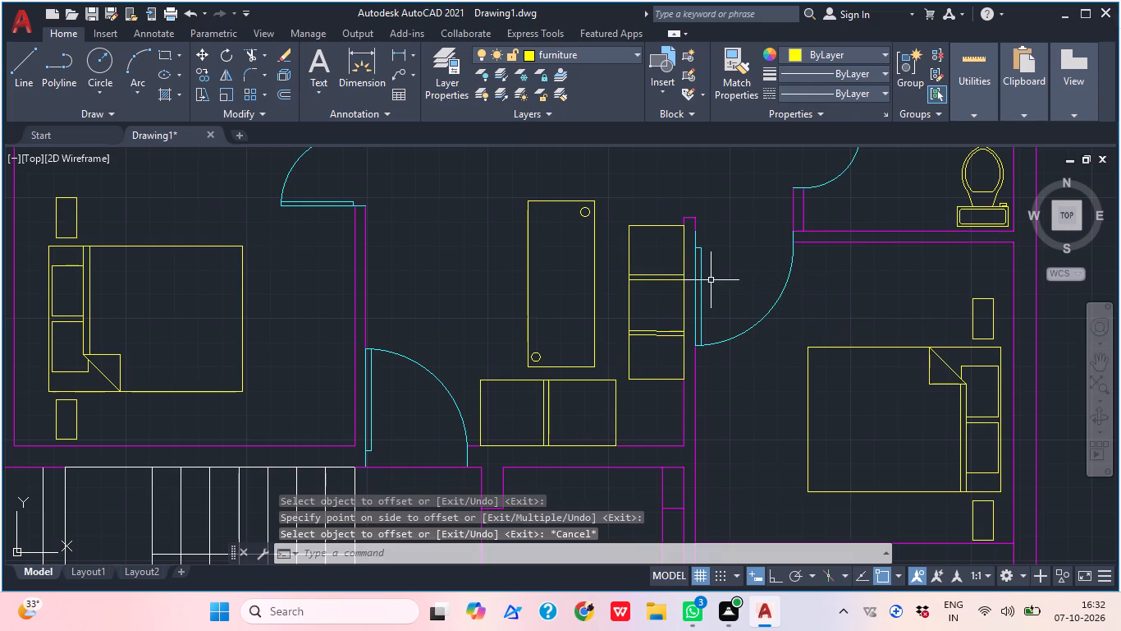
# Draw a vertical backrest line about 5'-4" long down the three-seat sofa, just inside its wall-side edge.
pyautogui.moveTo(707, 283); pyautogui.dragTo(691, 282, button='middle')
pyautogui.press('l')
pyautogui.press('space')
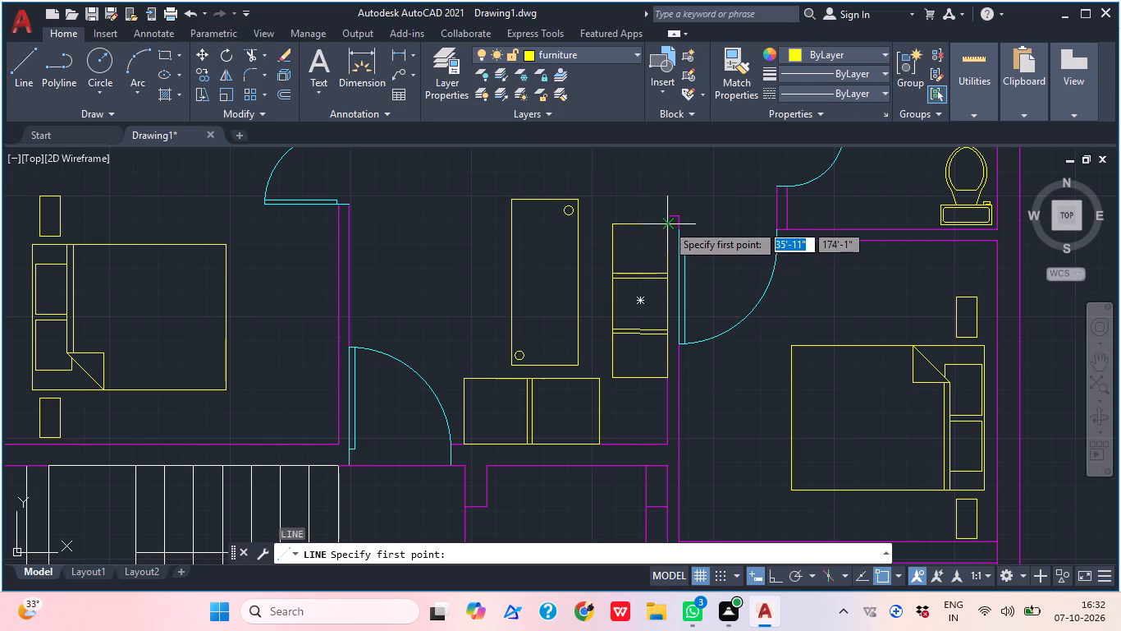
pyautogui.click(657, 223)
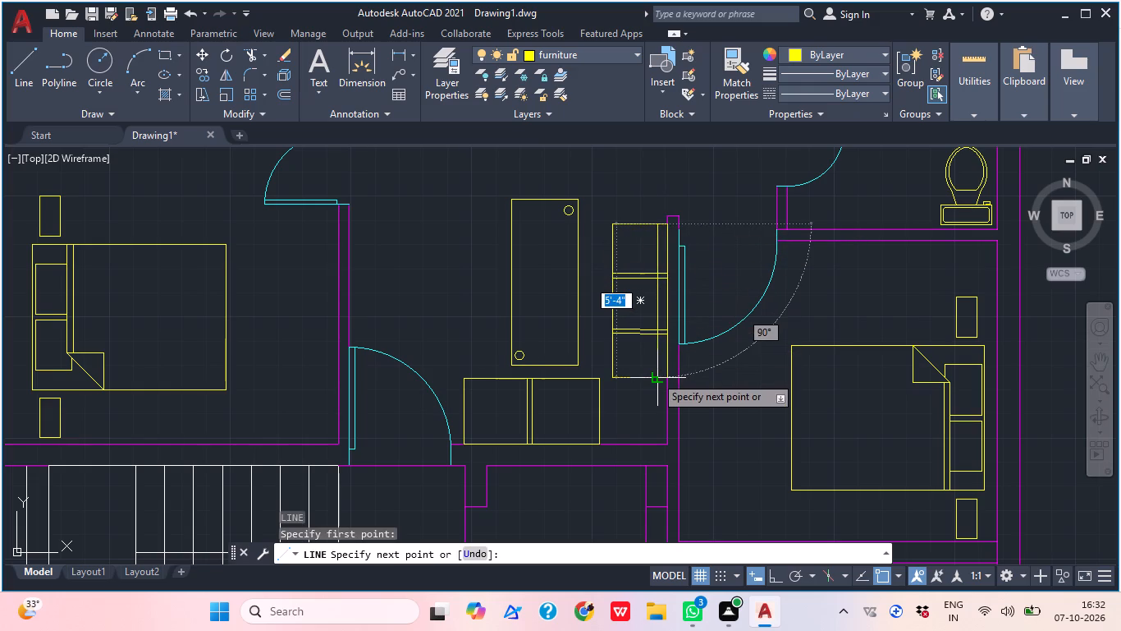
pyautogui.click(655, 375)
pyautogui.press('Escape')
# Draw a horizontal backrest line across the full width of the two-seat sofa, just above its wall-side edge.
pyautogui.press('l')
pyautogui.press('space')
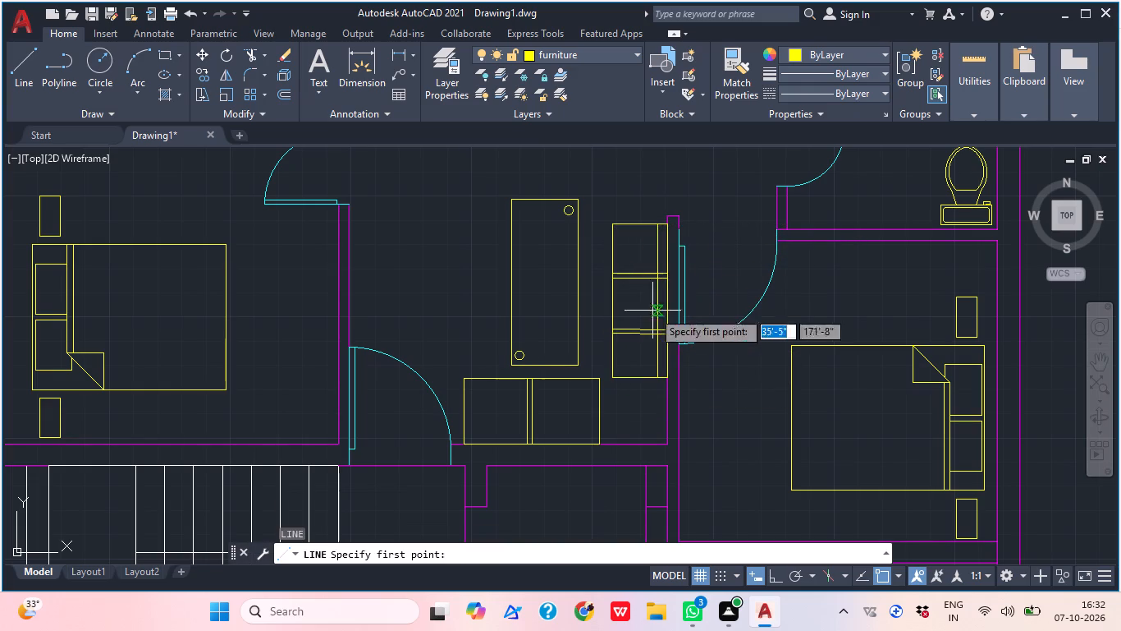
pyautogui.click(600, 435)
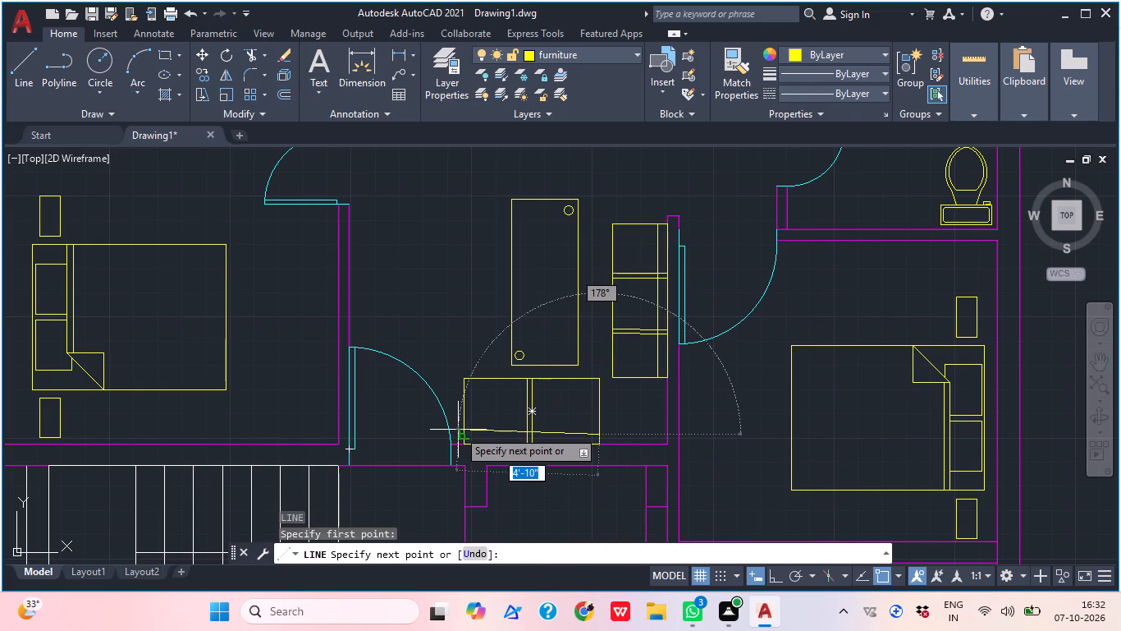
pyautogui.click(464, 434)
pyautogui.press('Escape')
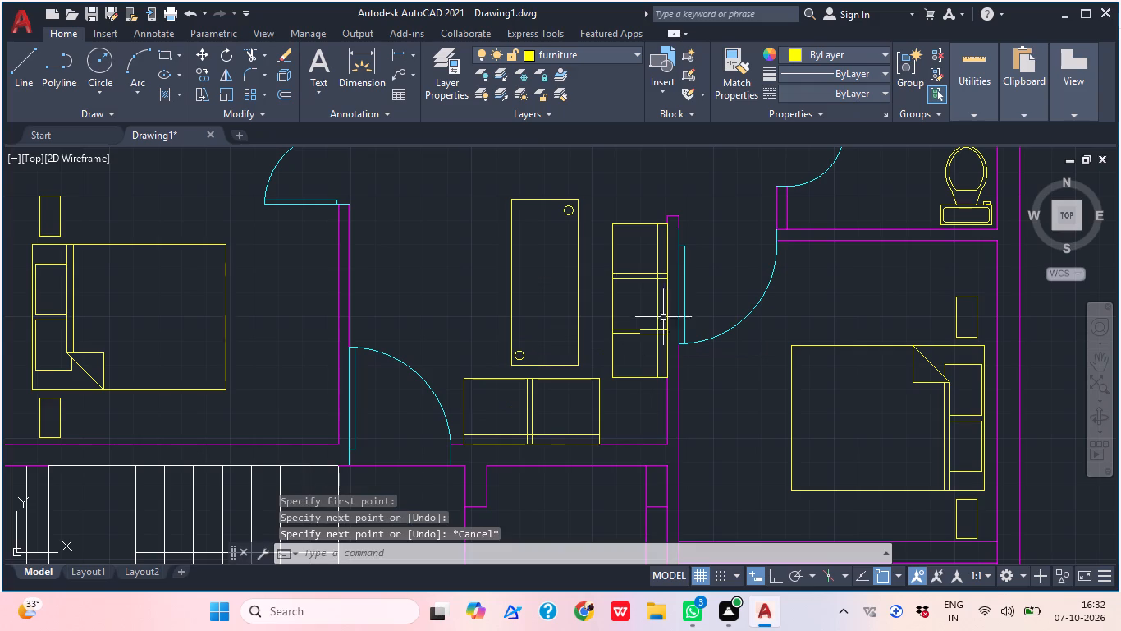
# Trim the seat divider lines out of the backrest strips of both the three-seat and two-seat sofas.
pyautogui.press('t')
pyautogui.press('r')
pyautogui.press('space')
pyautogui.scroll(3, 670, 288)
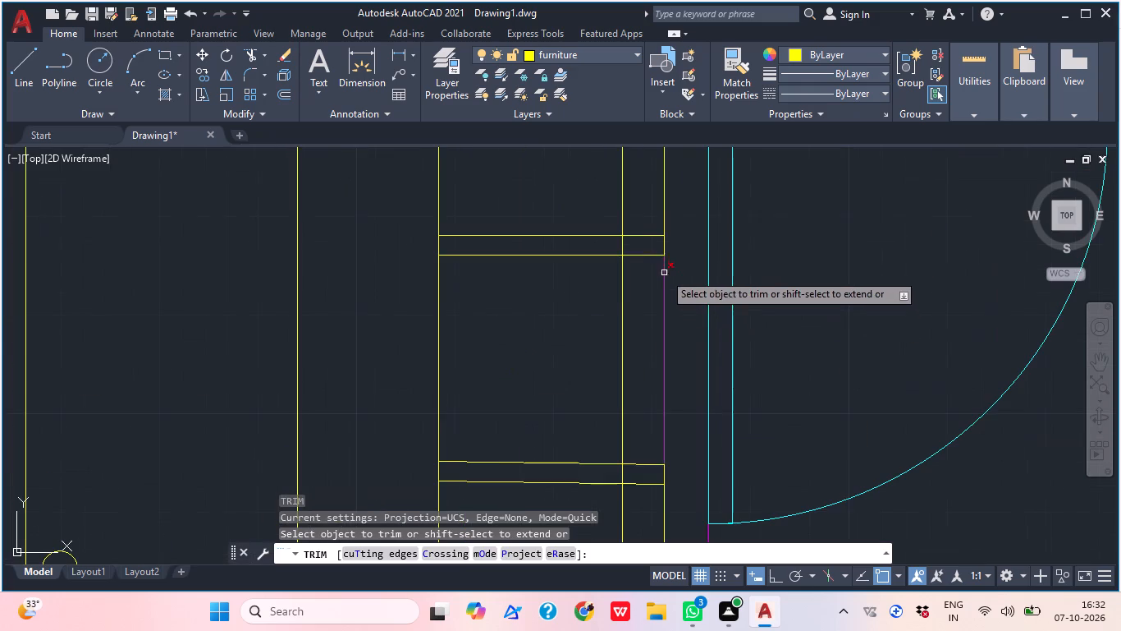
pyautogui.click(643, 233)
pyautogui.click(640, 269)
pyautogui.click(646, 442)
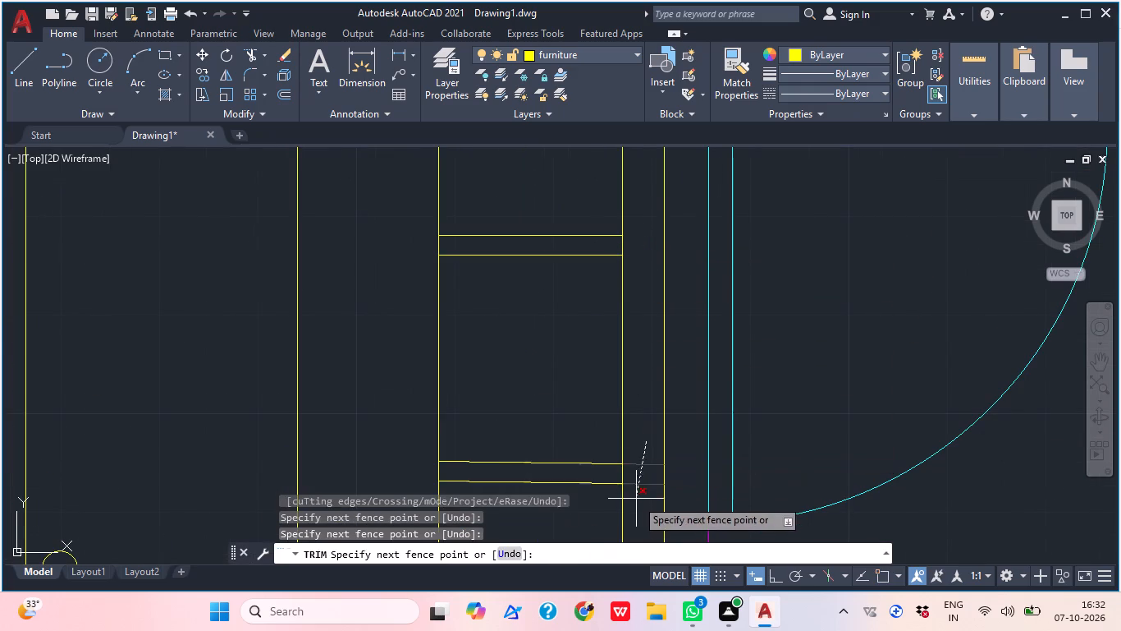
pyautogui.click(636, 499)
pyautogui.scroll(-4, 642, 387)
pyautogui.scroll(4, 595, 460)
pyautogui.click(483, 432)
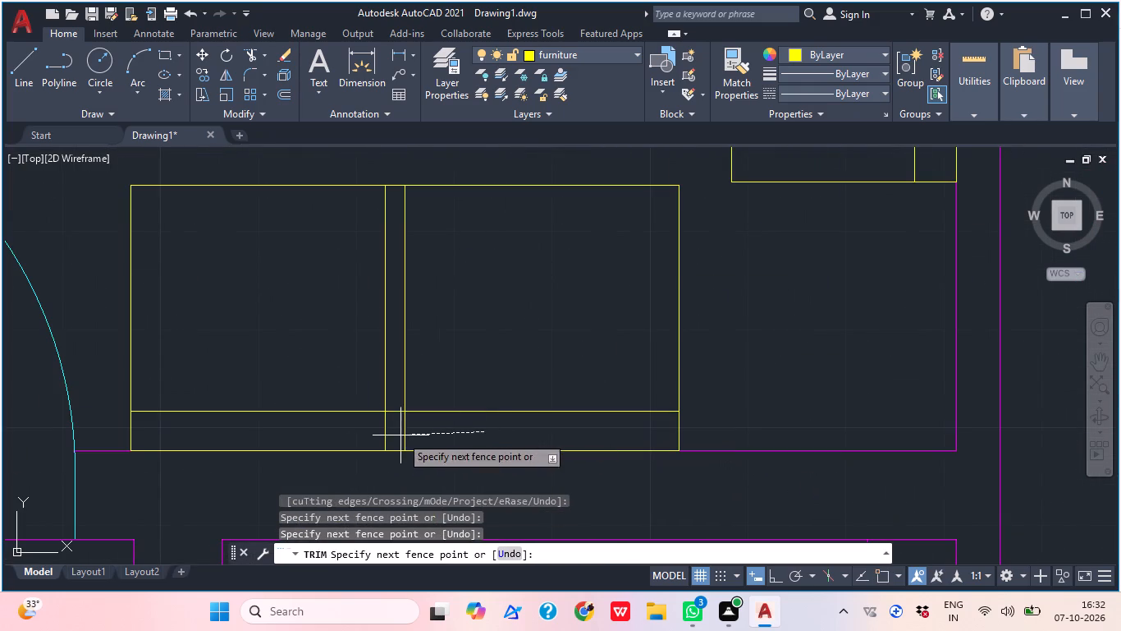
pyautogui.click(370, 436)
pyautogui.press('Escape')
# Draw a side table rectangle about 1'-4" by 1'-6" in the hall corner between the two-seat and three-seat sofas.
pyautogui.scroll(-5, 514, 320)
pyautogui.moveTo(535, 345); pyautogui.dragTo(508, 401, button='middle')
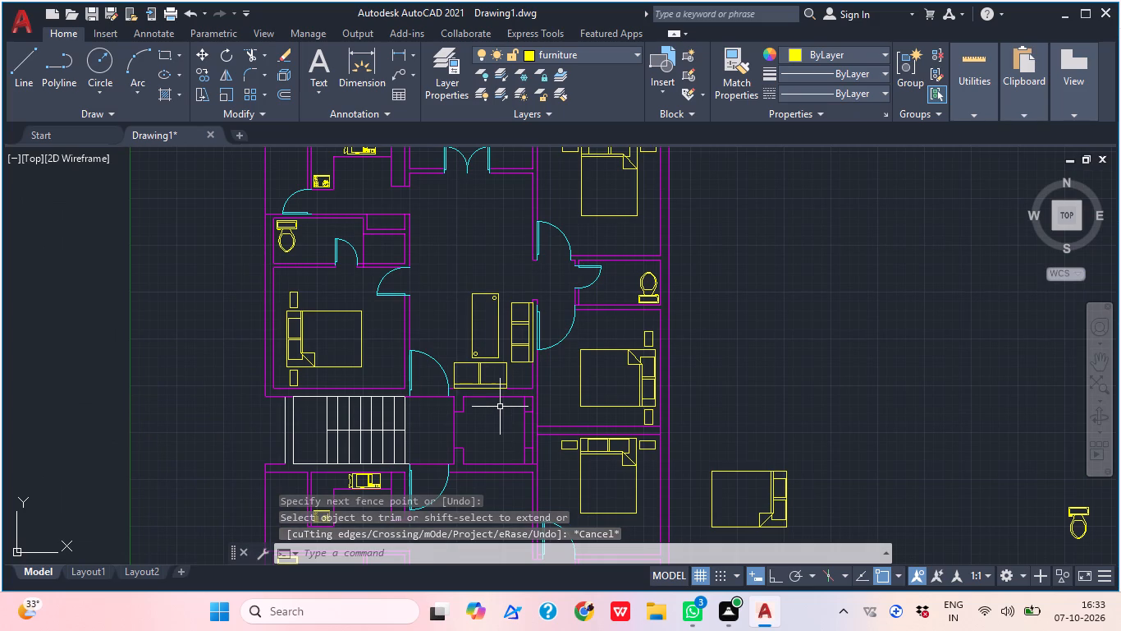
pyautogui.scroll(2, 518, 388)
pyautogui.moveTo(511, 372); pyautogui.dragTo(523, 388, button='middle')
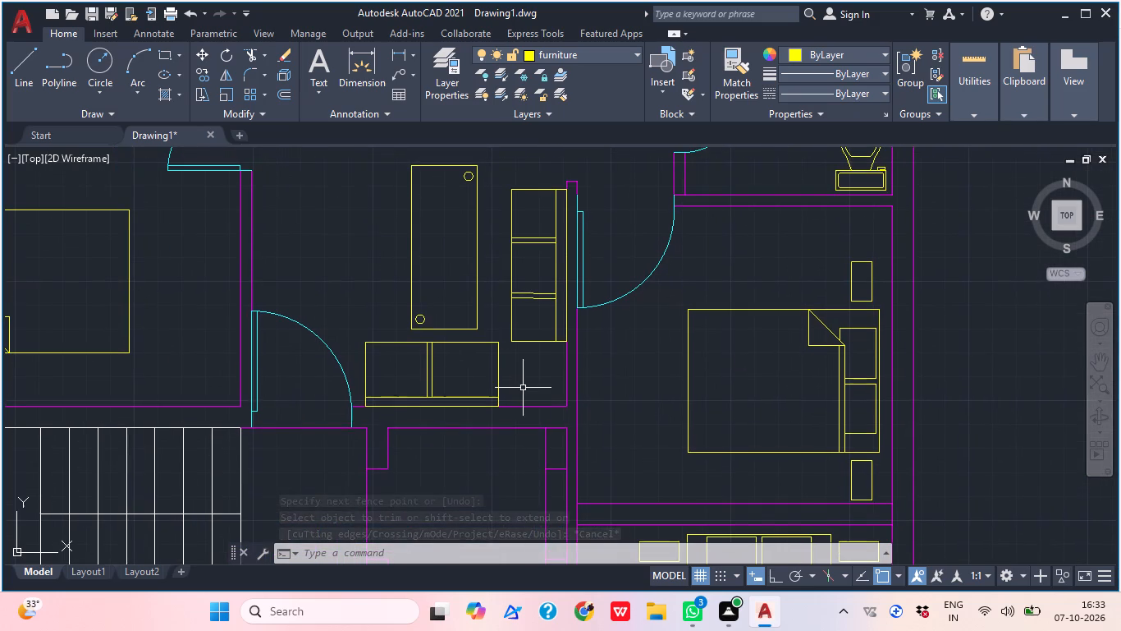
pyautogui.press('r')
pyautogui.press('e')
pyautogui.press('c')
pyautogui.press('space')
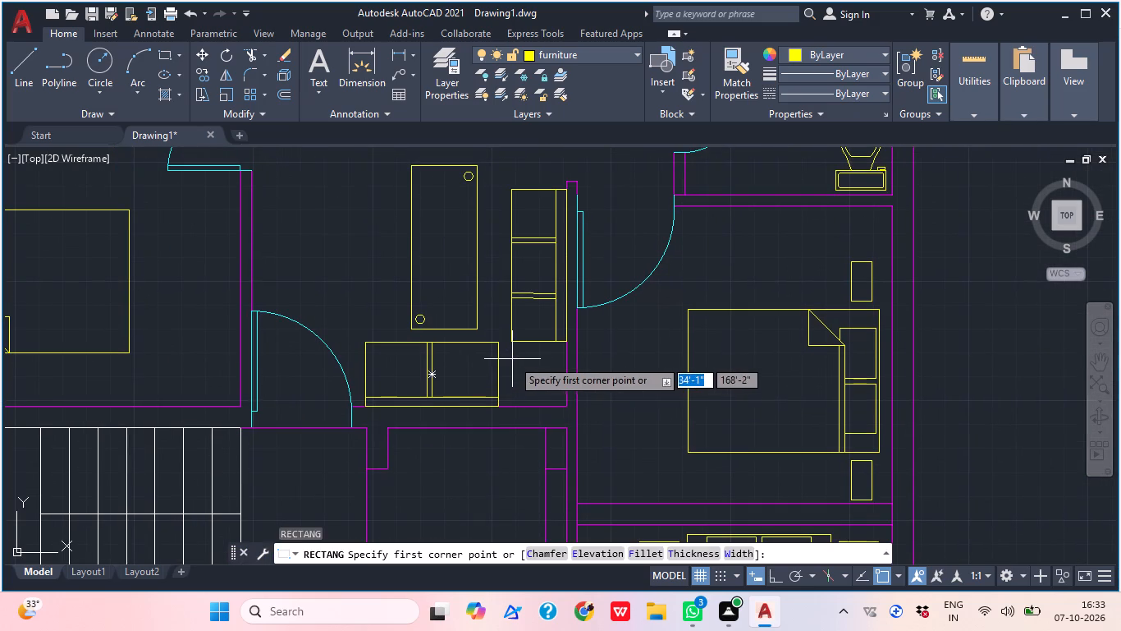
pyautogui.scroll(5, 518, 367)
pyautogui.click(512, 313)
pyautogui.scroll(-6, 576, 325)
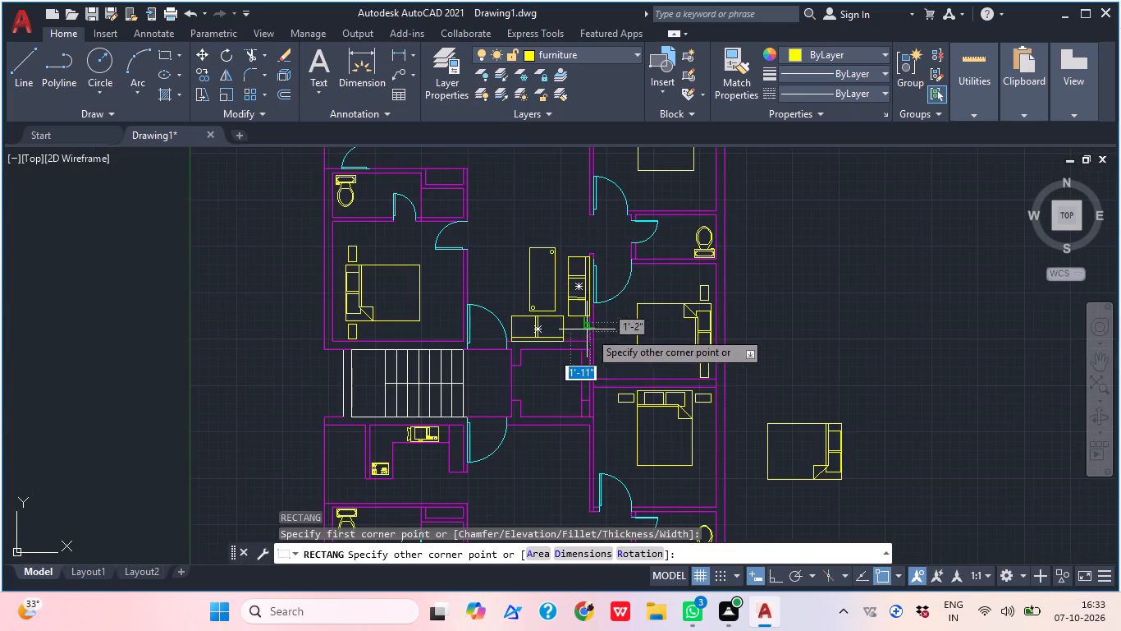
pyautogui.scroll(4, 584, 326)
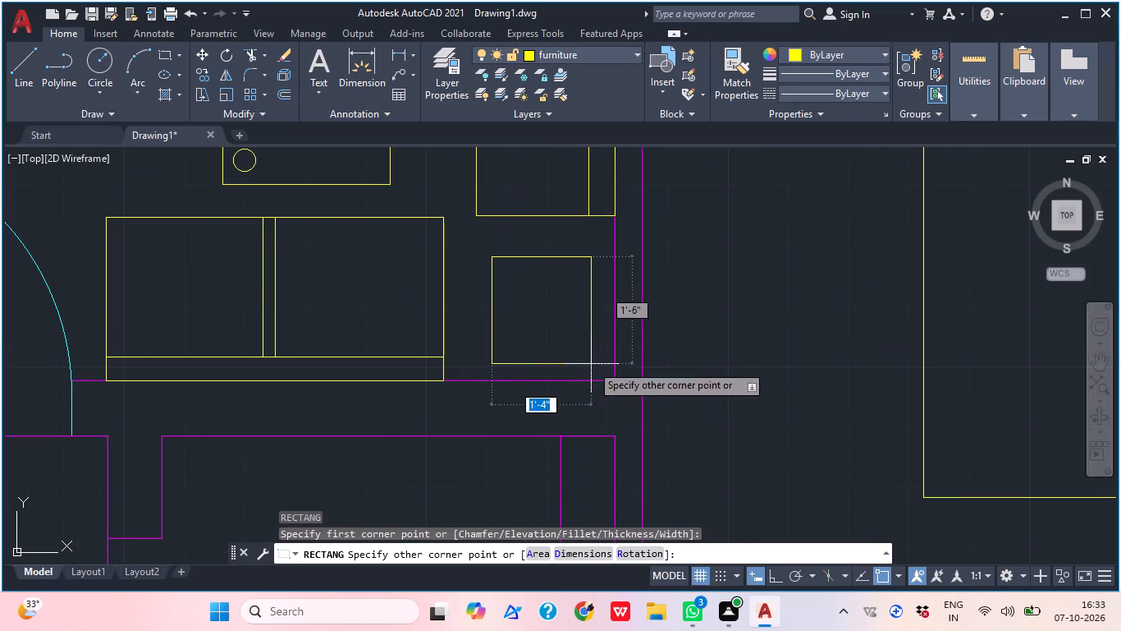
pyautogui.click(591, 359)
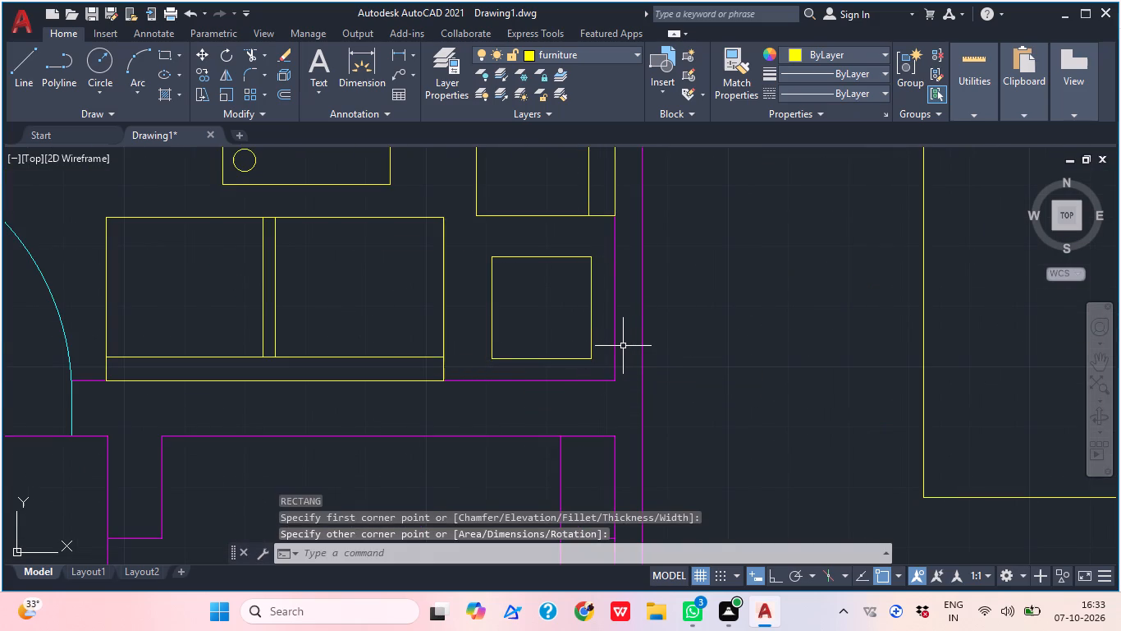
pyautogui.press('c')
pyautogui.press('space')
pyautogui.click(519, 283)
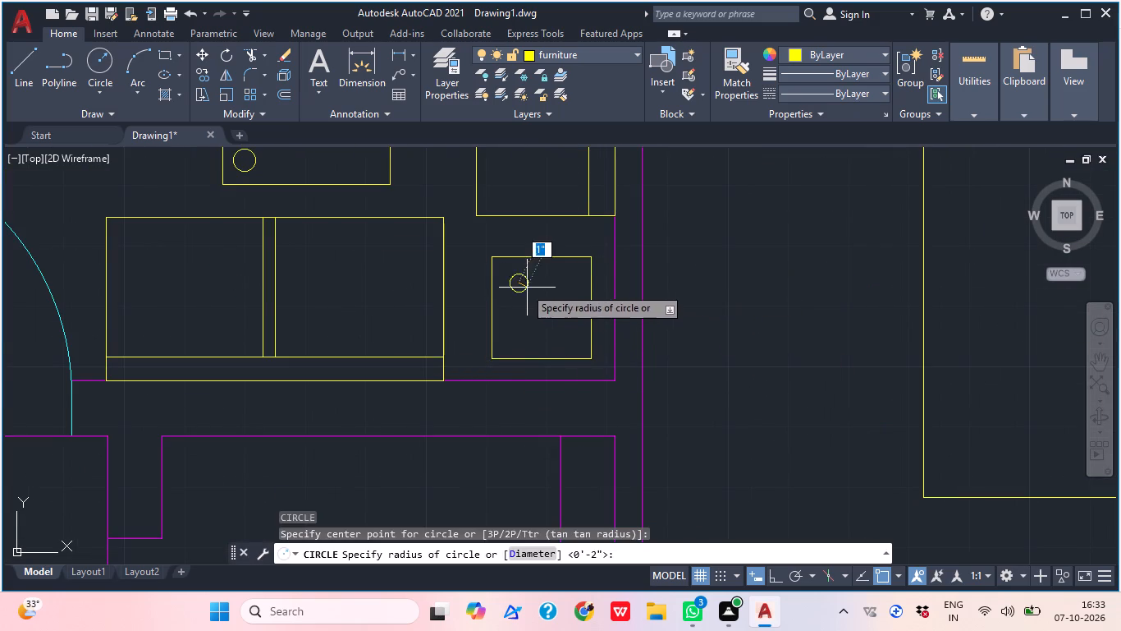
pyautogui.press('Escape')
# Draw a smaller rectangle about 7" by 8" centred inside the corner side table.
pyautogui.write('re')
pyautogui.write('c')
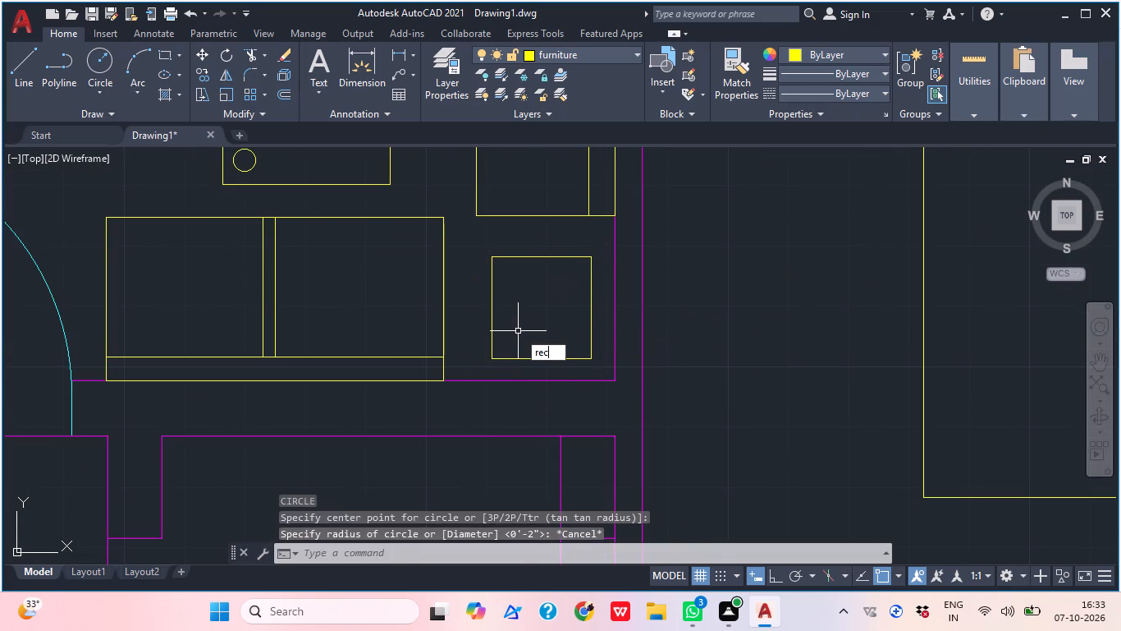
pyautogui.press('space')
pyautogui.click(521, 285)
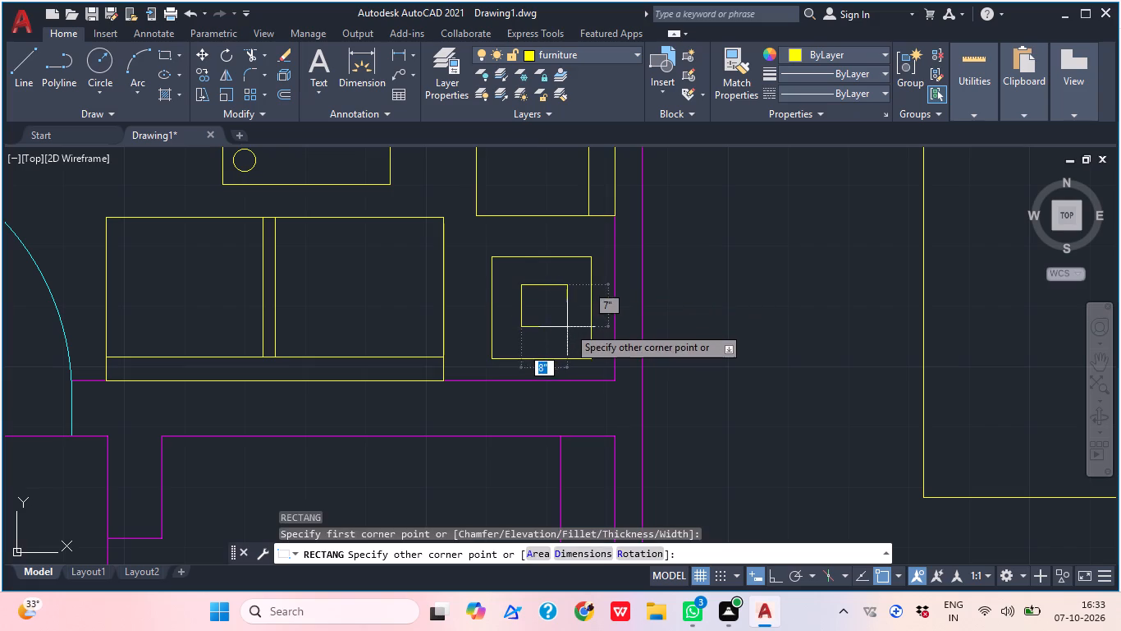
pyautogui.click(563, 333)
# Mirror the table, both sofas and the side table into the lower unit's hall across the lift shaft's horizontal midline, keeping the originals.
pyautogui.scroll(-2, 645, 289)
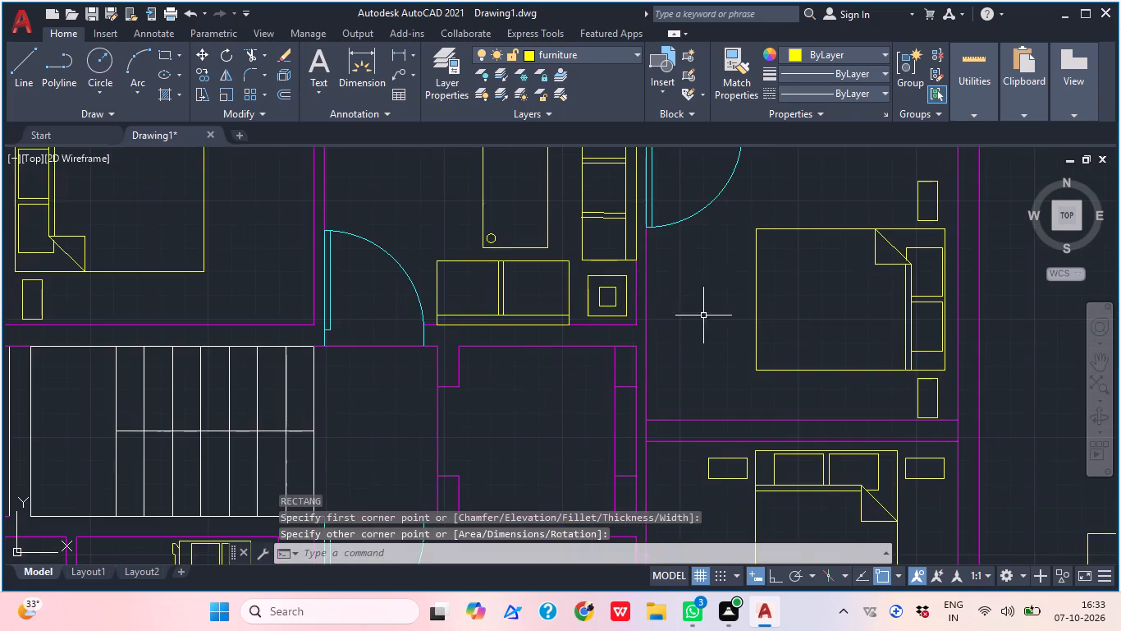
pyautogui.moveTo(706, 323); pyautogui.dragTo(661, 350, button='middle')
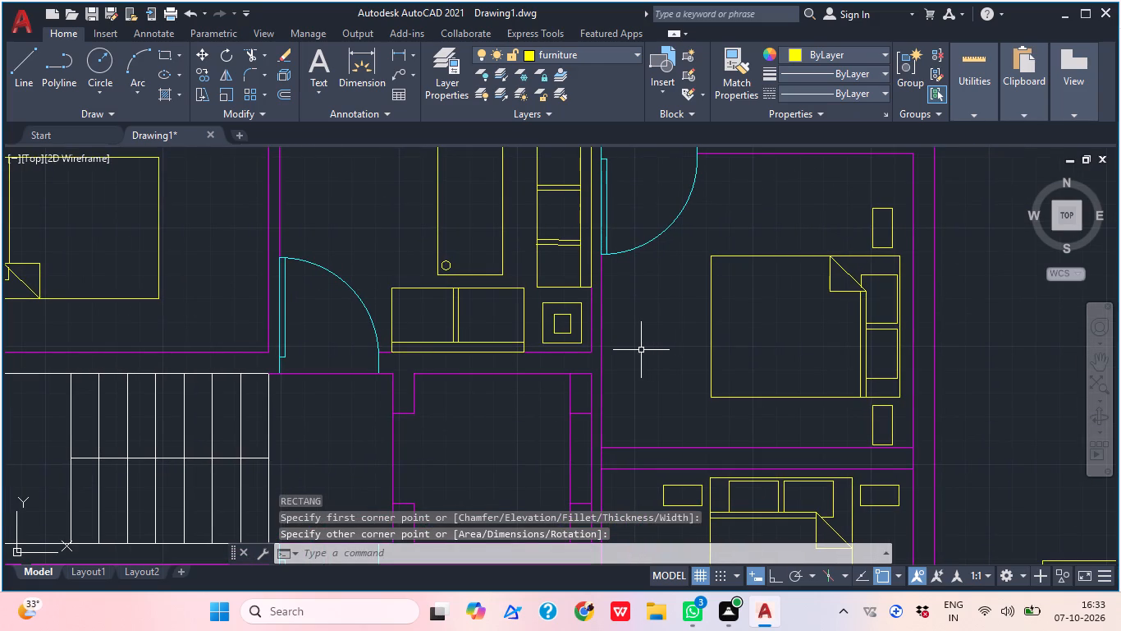
pyautogui.click(584, 344)
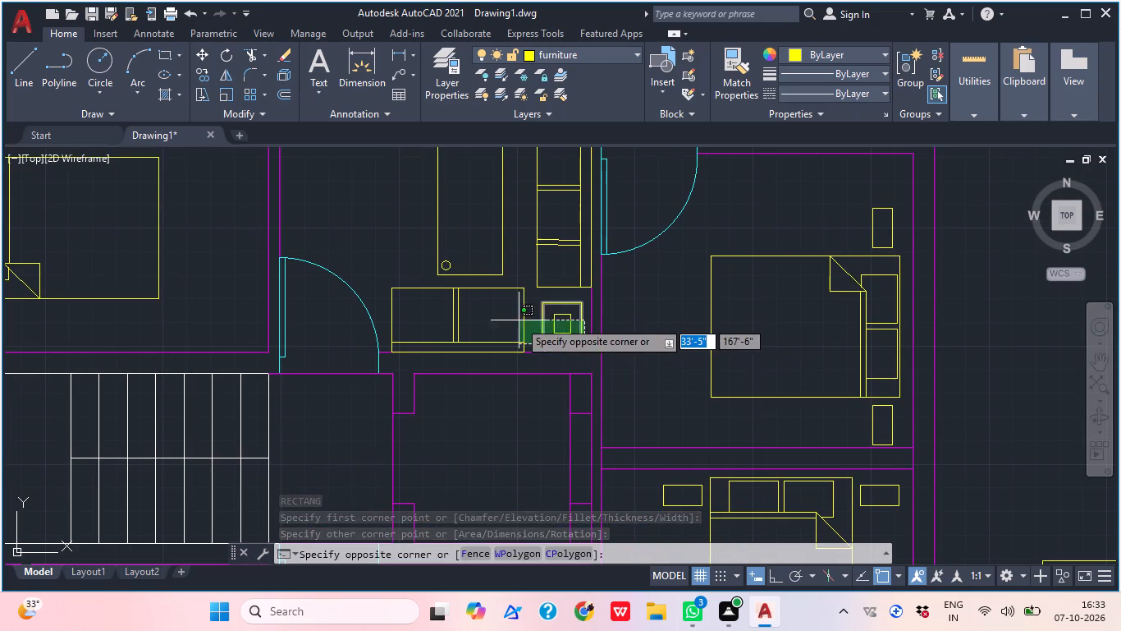
pyautogui.scroll(-2, 515, 316)
pyautogui.click(475, 236)
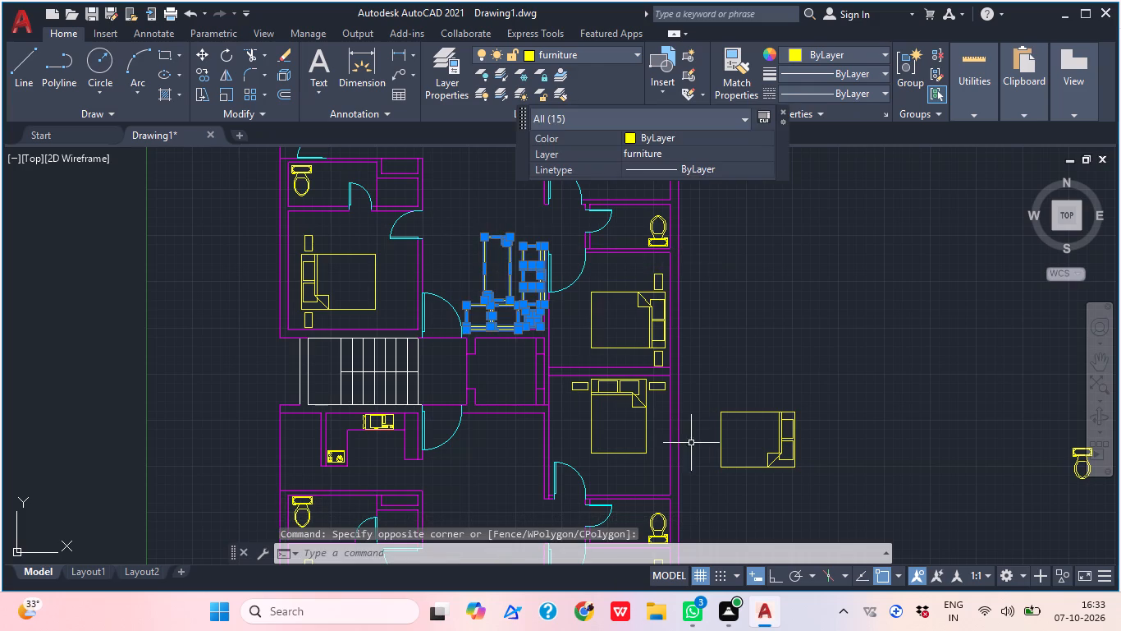
pyautogui.press('m')
pyautogui.press('i')
pyautogui.press('space')
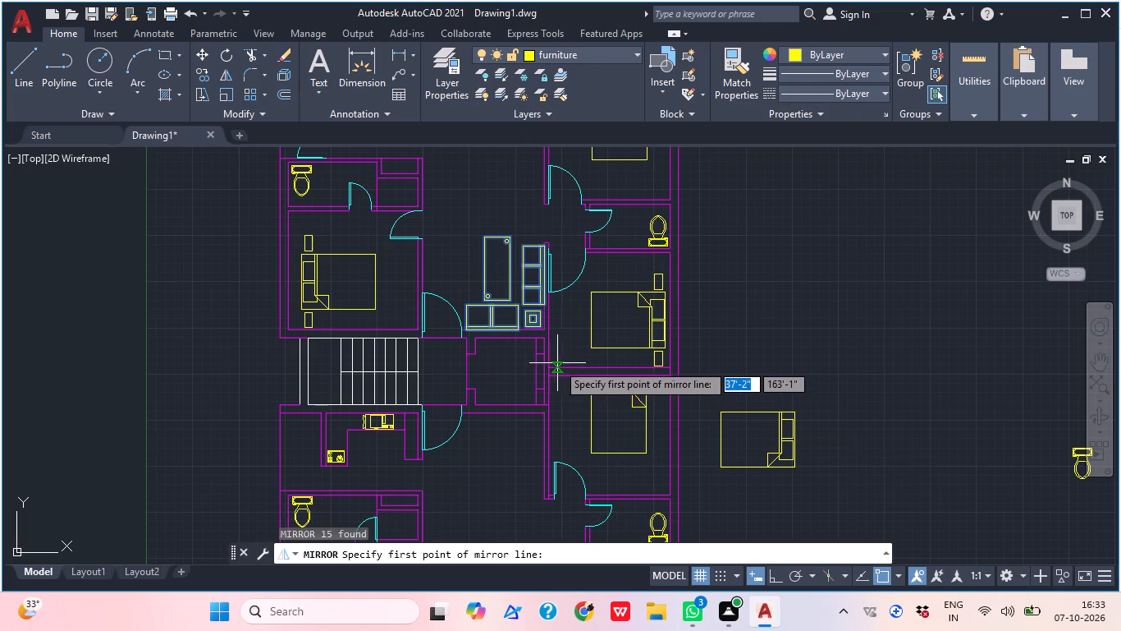
pyautogui.click(462, 372)
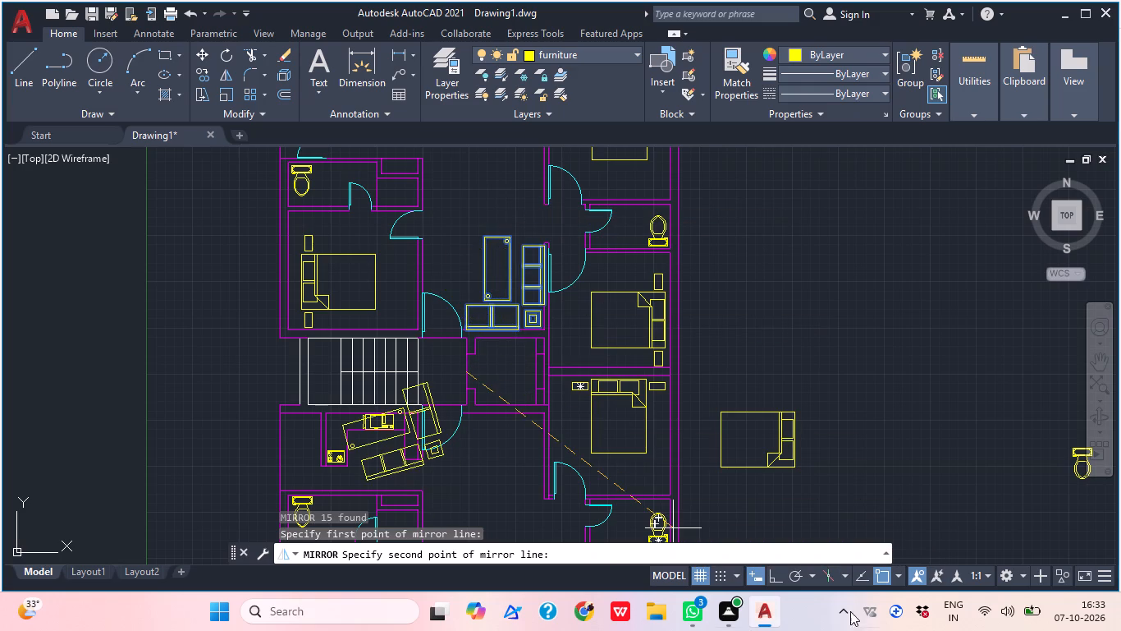
pyautogui.click(771, 571)
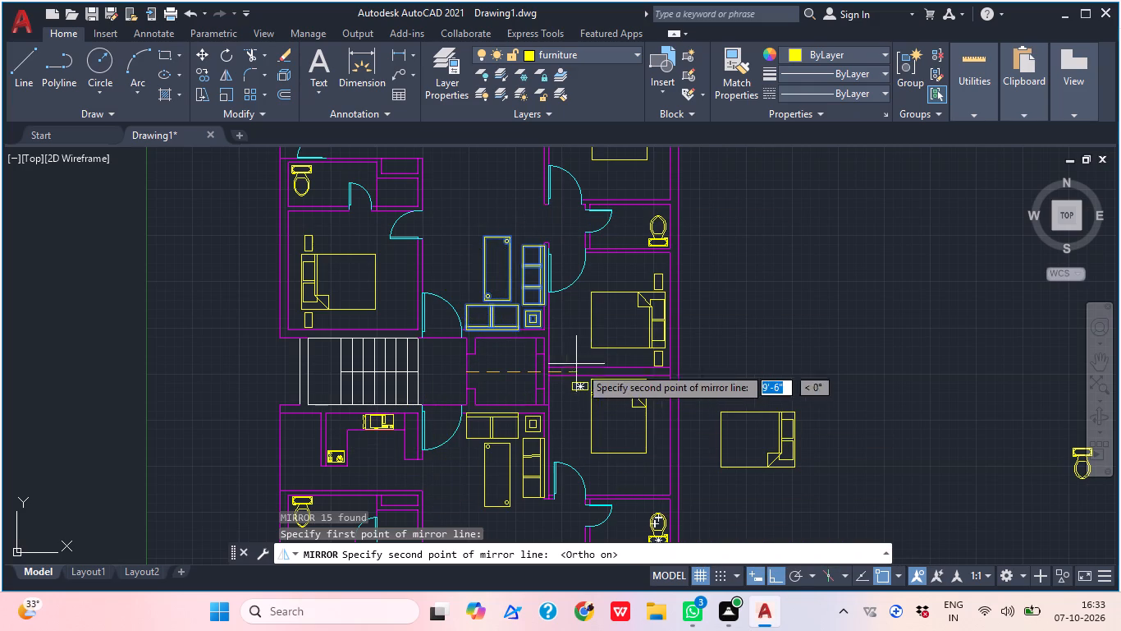
pyautogui.click(738, 367)
pyautogui.moveTo(775, 421); pyautogui.dragTo(738, 367)
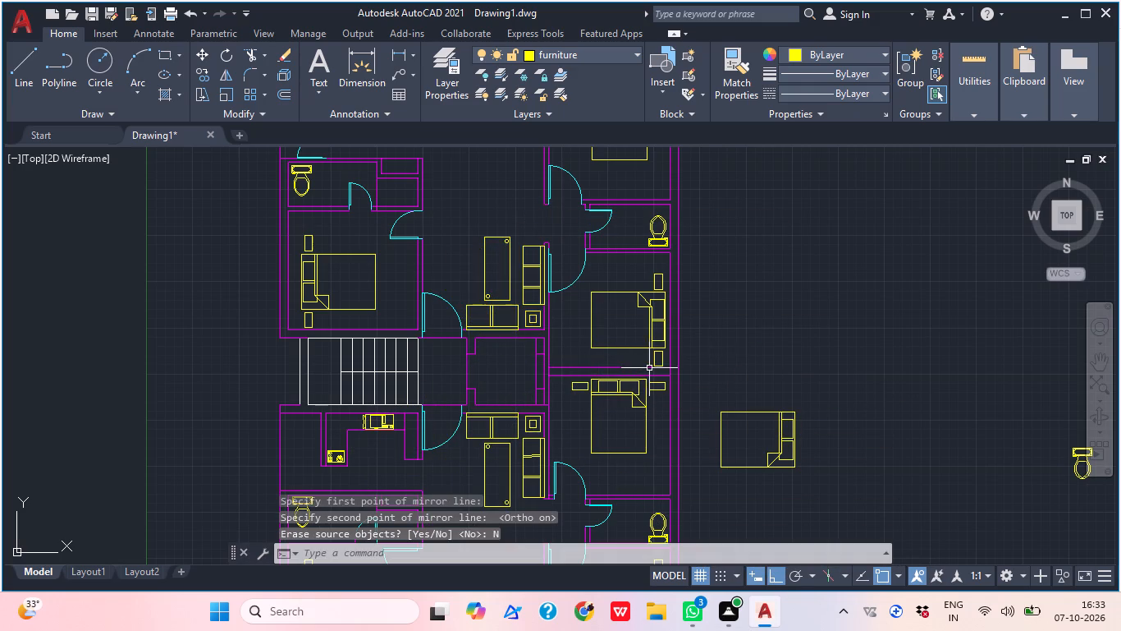
# Copy the rocking chair from outside the plan to four spots in a ring in the lower hall, near the double door.
pyautogui.moveTo(752, 351); pyautogui.dragTo(760, 319, button='middle')
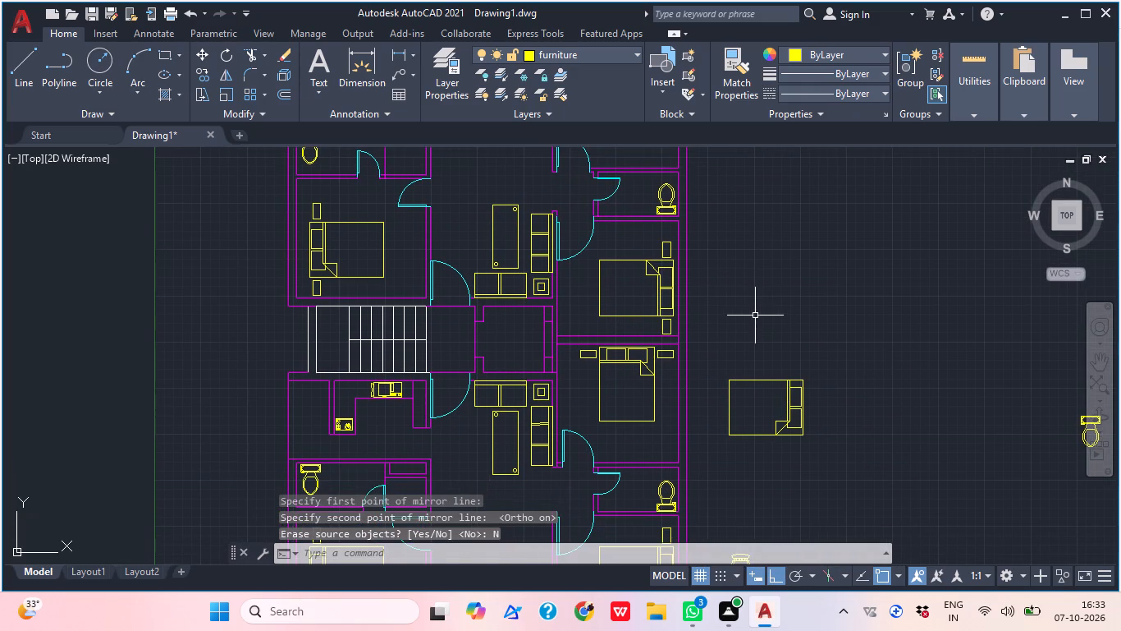
pyautogui.moveTo(780, 357); pyautogui.dragTo(794, 324, button='middle')
pyautogui.scroll(-1, 734, 362)
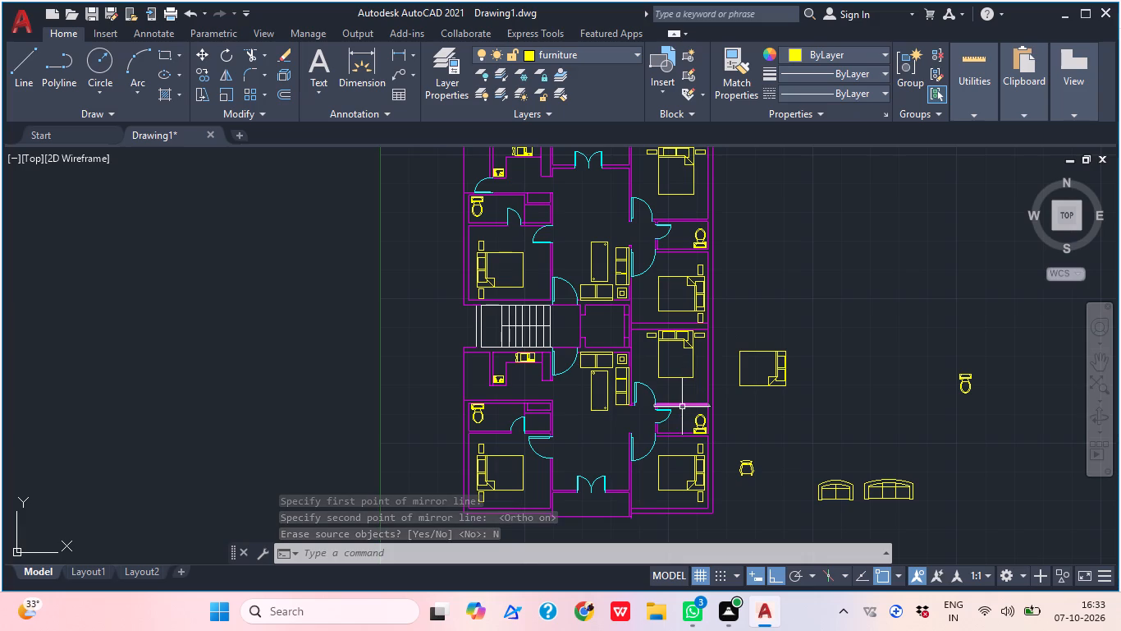
pyautogui.moveTo(642, 467); pyautogui.dragTo(660, 448, button='middle')
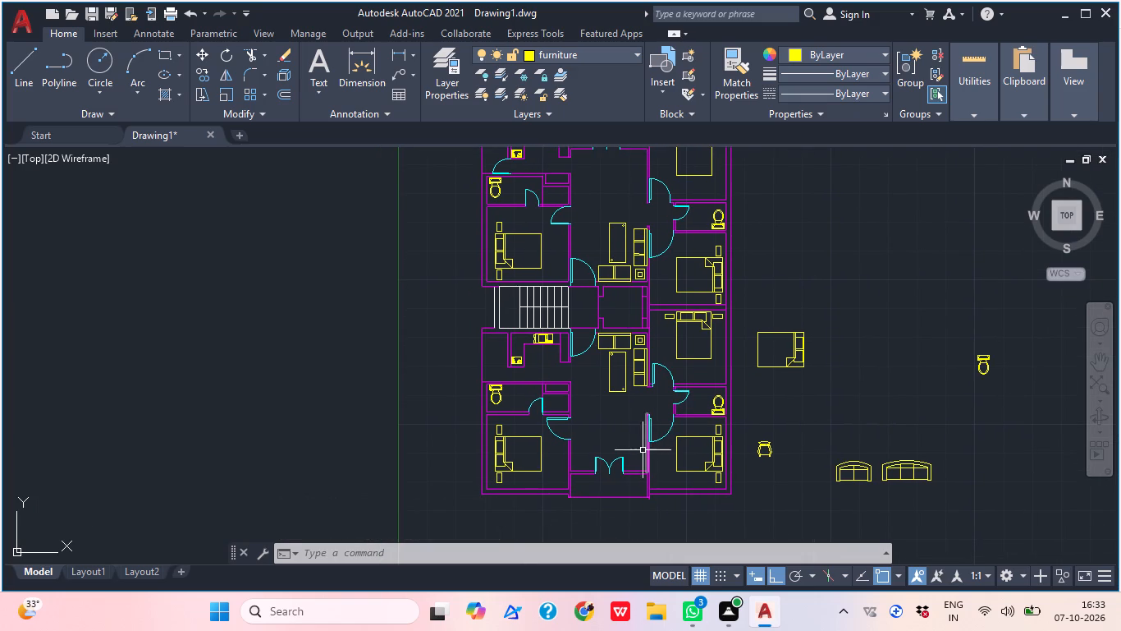
pyautogui.scroll(-1, 639, 443)
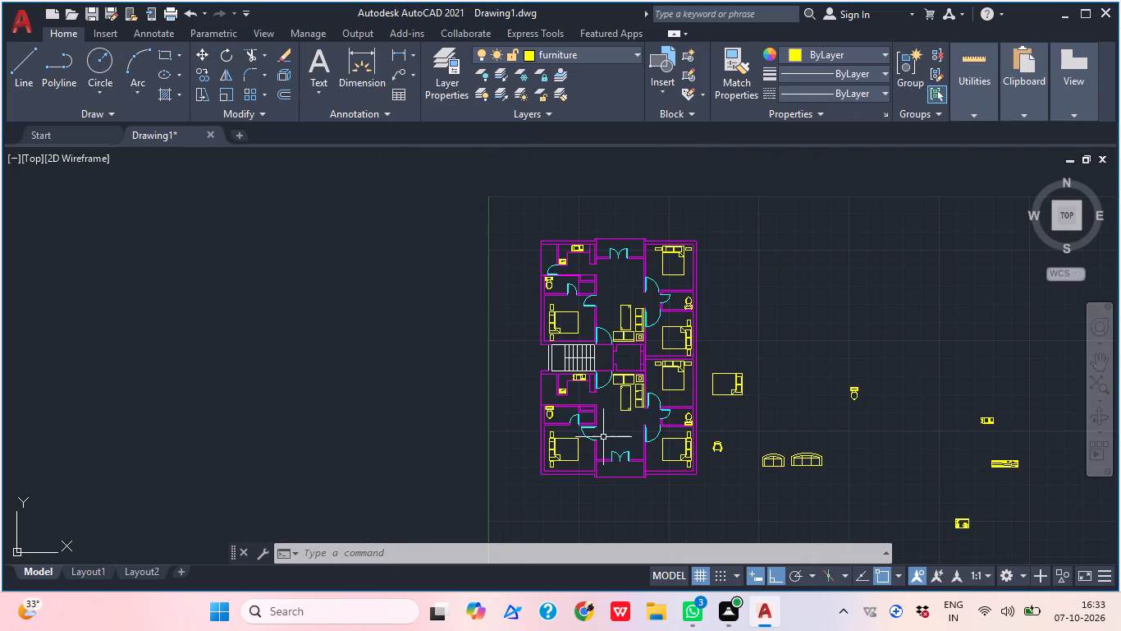
pyautogui.click(725, 465)
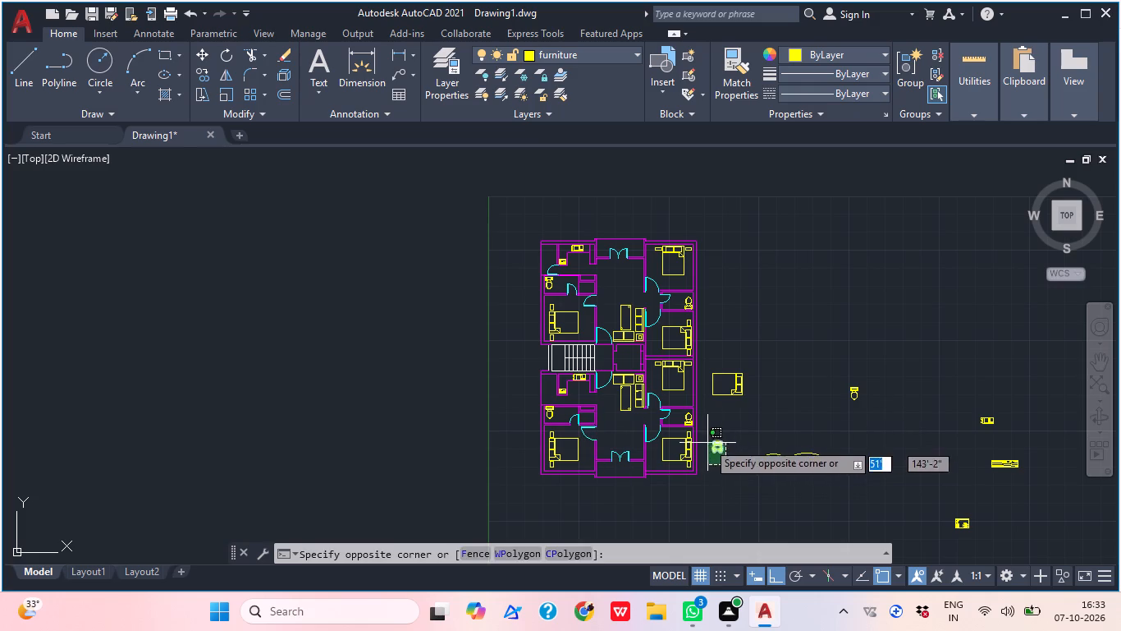
pyautogui.click(707, 438)
pyautogui.press('c')
pyautogui.press('o')
pyautogui.press('space')
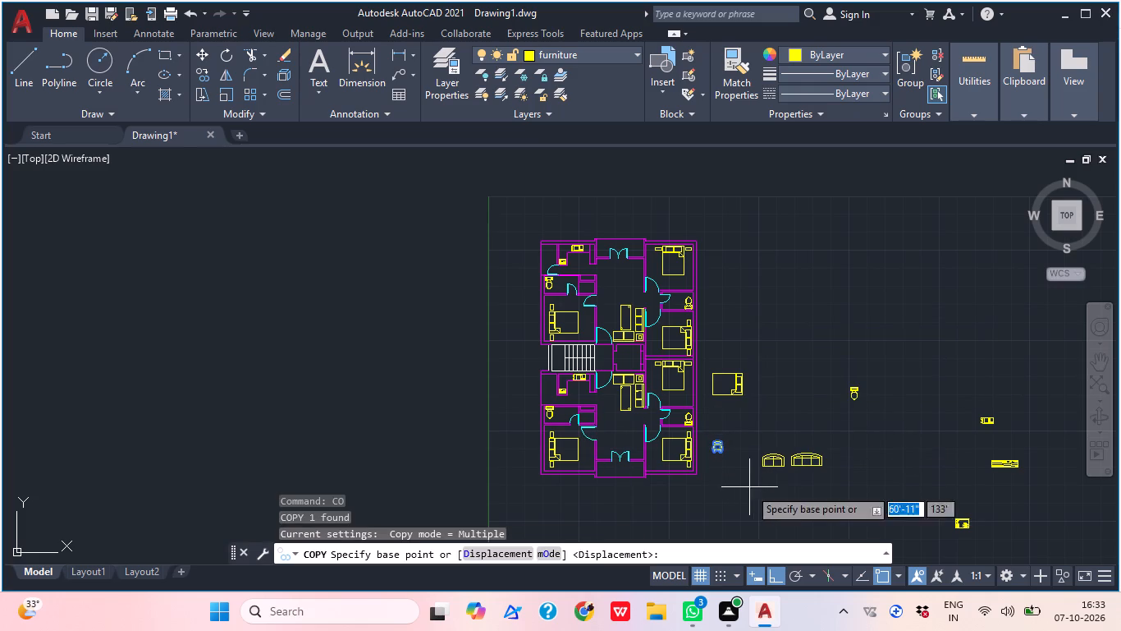
pyautogui.scroll(-1, 716, 446)
pyautogui.scroll(5, 709, 435)
pyautogui.moveTo(742, 497); pyautogui.dragTo(716, 359, button='middle')
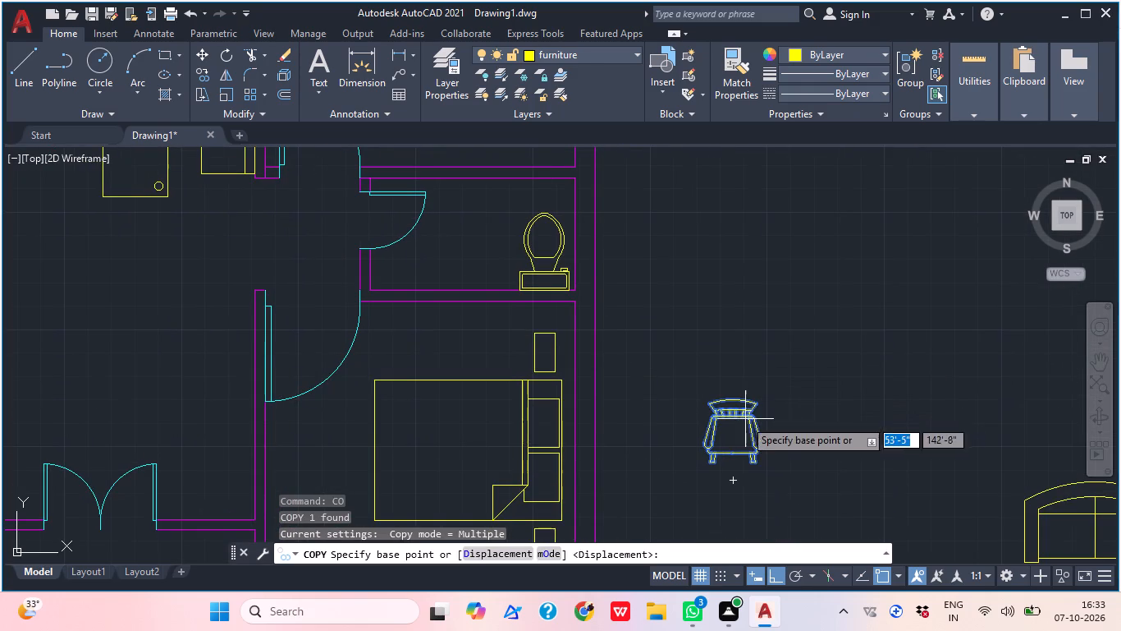
pyautogui.click(738, 418)
pyautogui.scroll(-3, 826, 391)
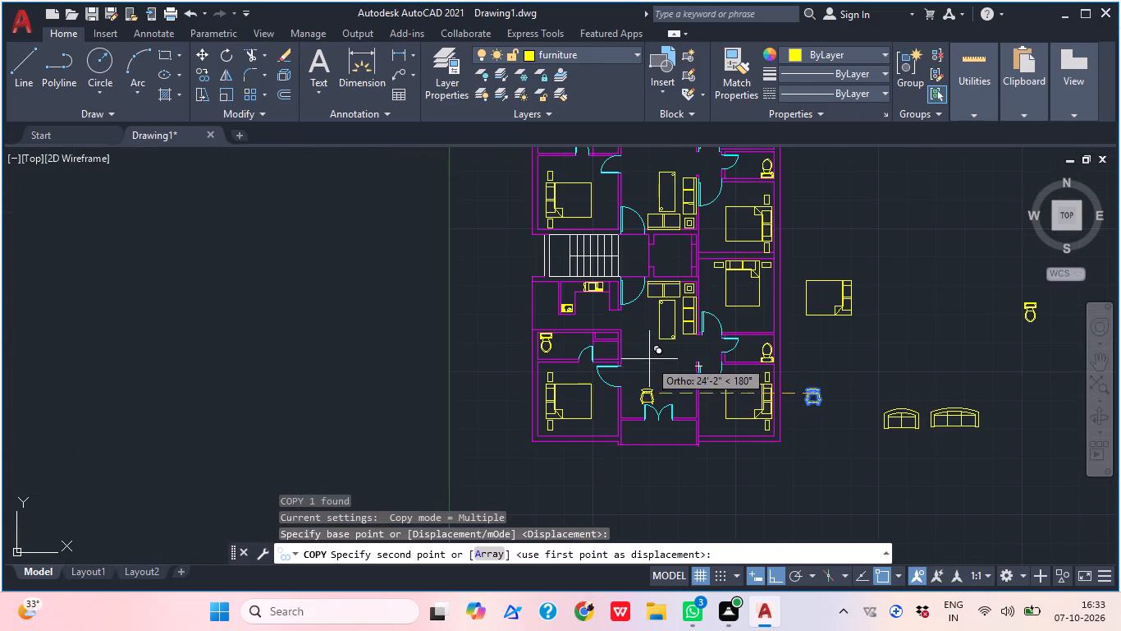
pyautogui.click(779, 583)
pyautogui.scroll(2, 664, 369)
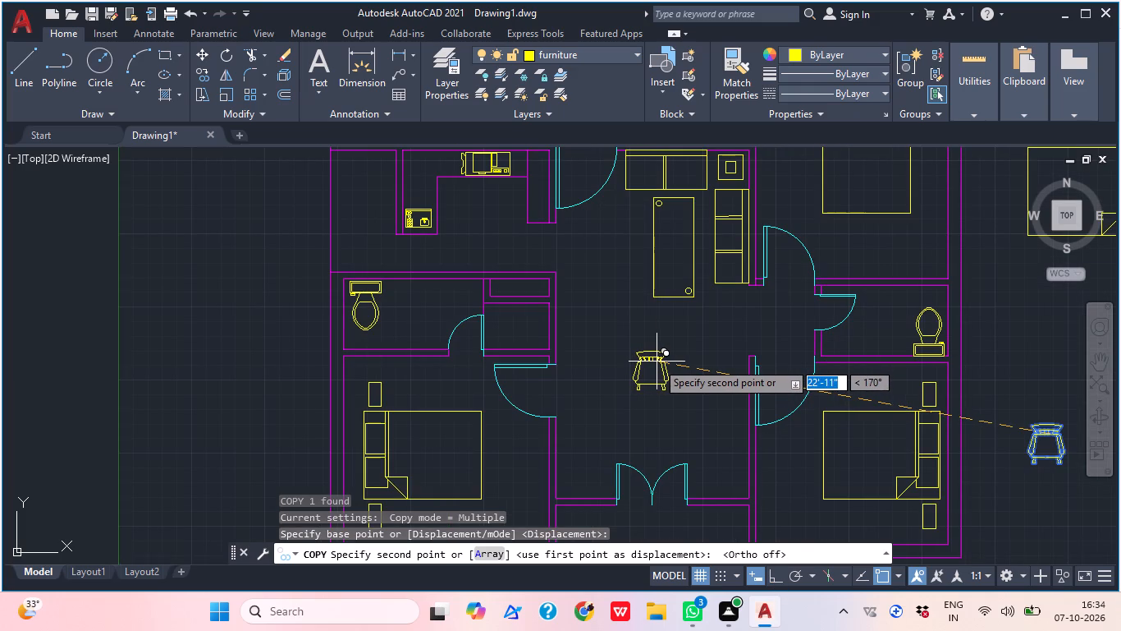
pyautogui.click(660, 358)
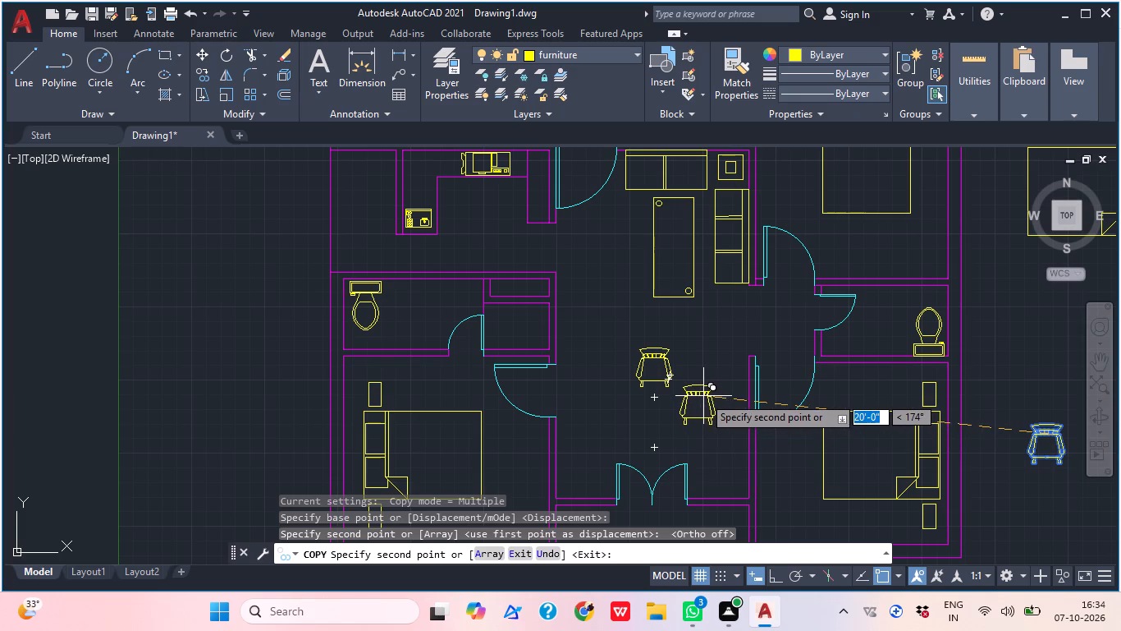
pyautogui.click(702, 395)
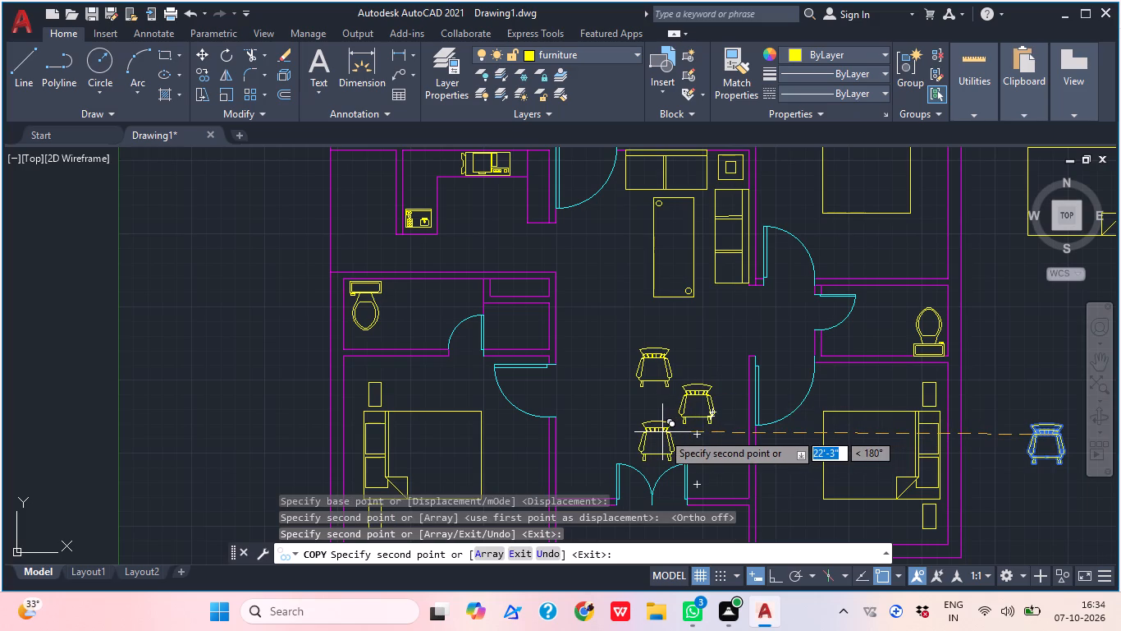
pyautogui.click(662, 432)
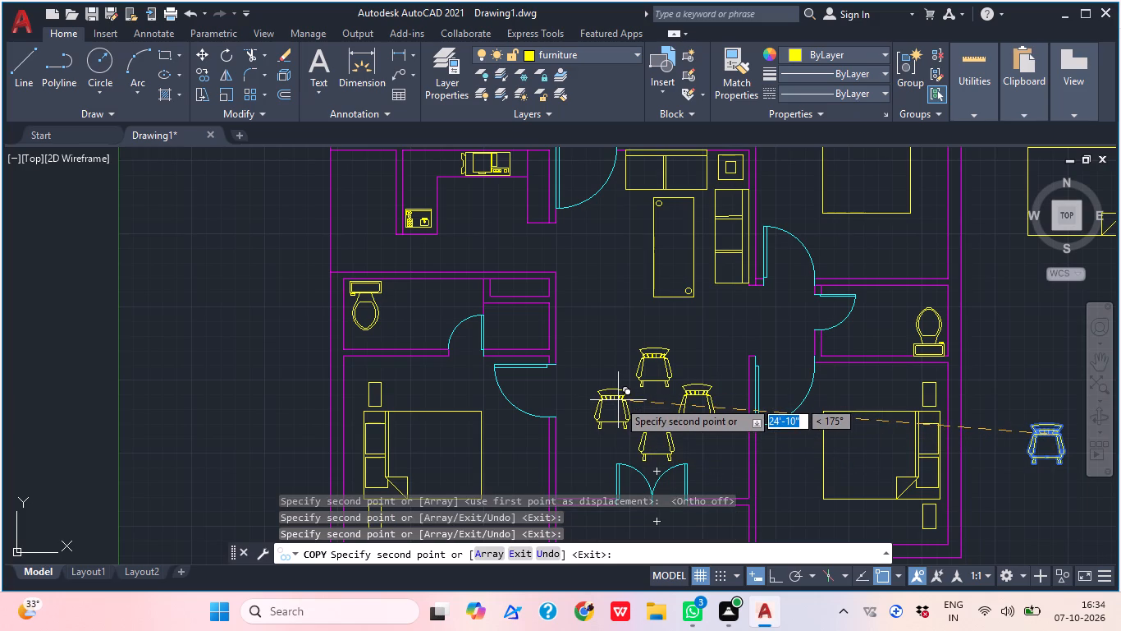
pyautogui.click(619, 400)
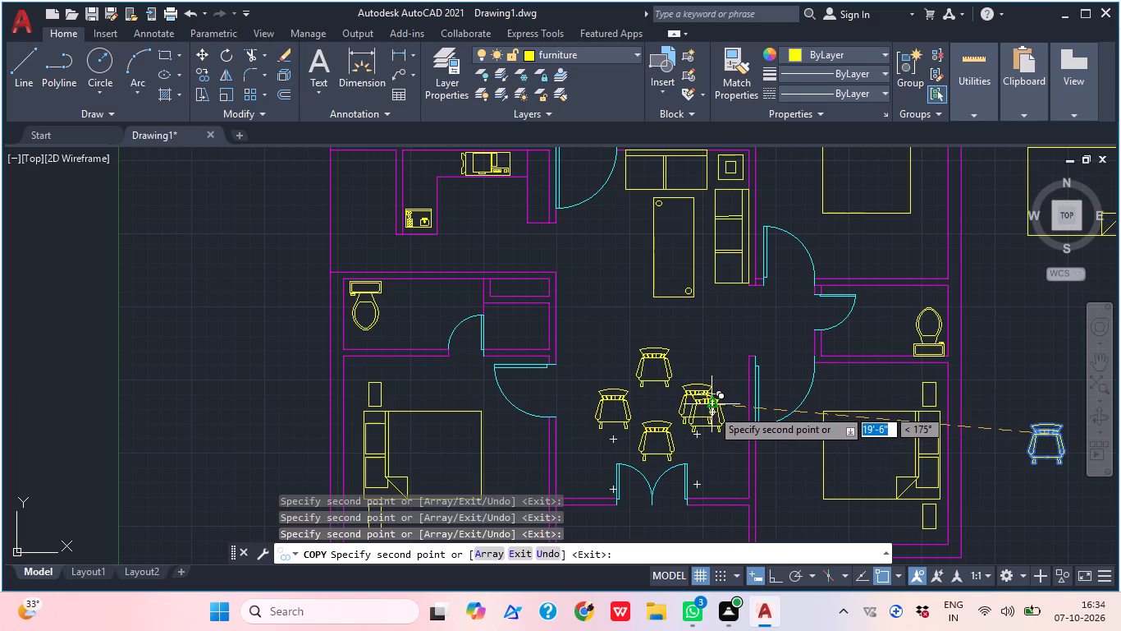
pyautogui.press('Escape')
# Rotate the ring's right-hand chair to 270° so that it faces the centre.
pyautogui.click(730, 454)
pyautogui.click(690, 390)
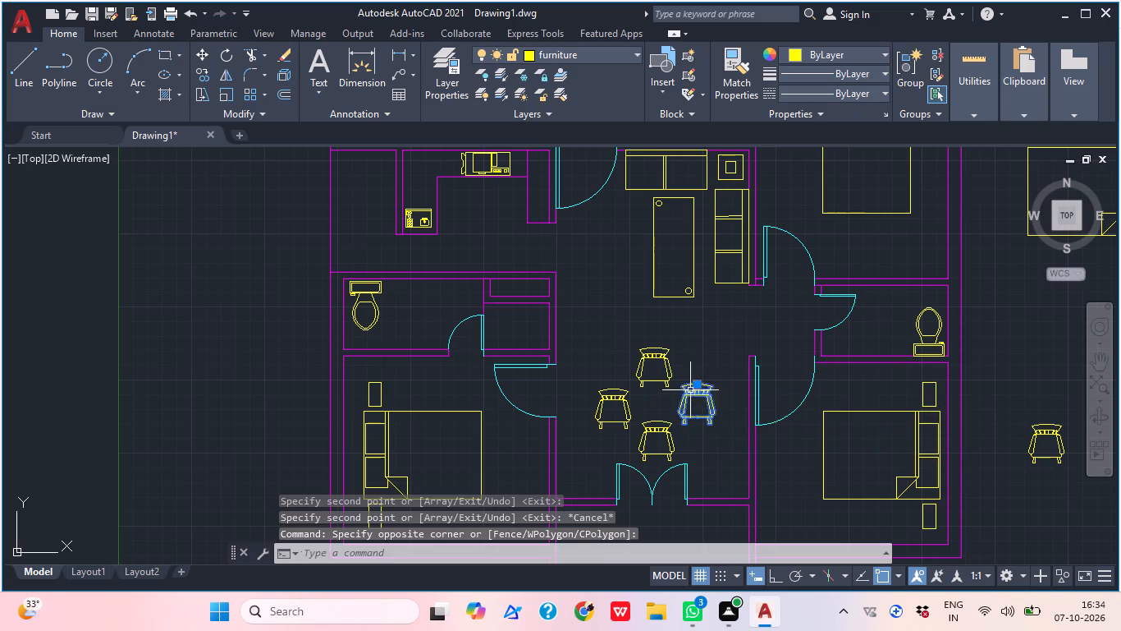
pyautogui.press('r')
pyautogui.press('o')
pyautogui.press('space')
pyautogui.click(702, 394)
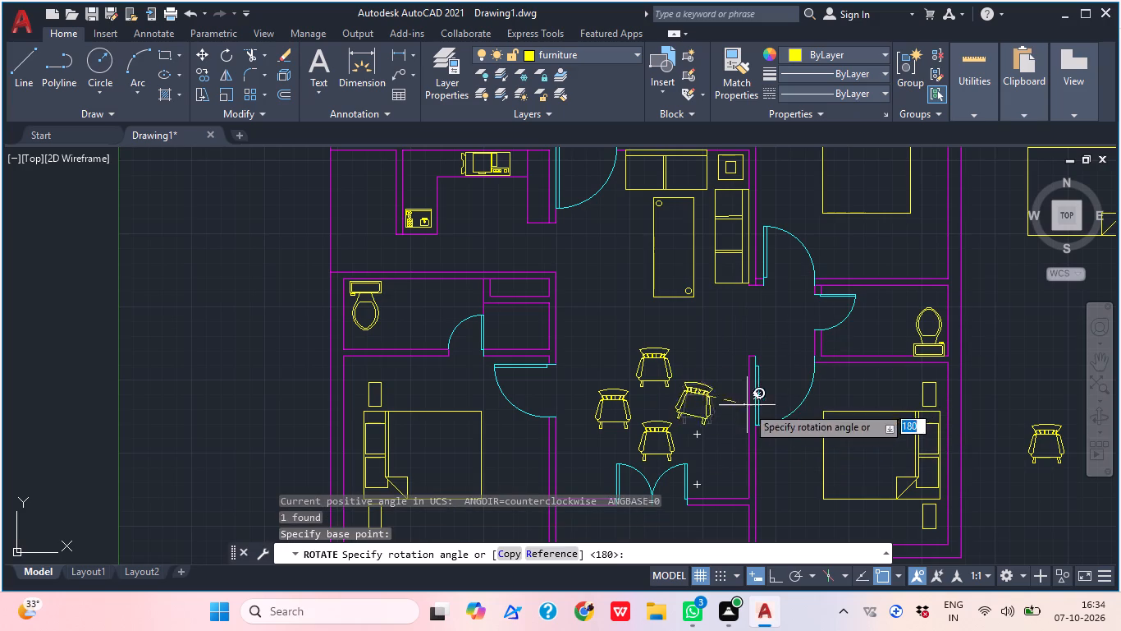
pyautogui.click(776, 578)
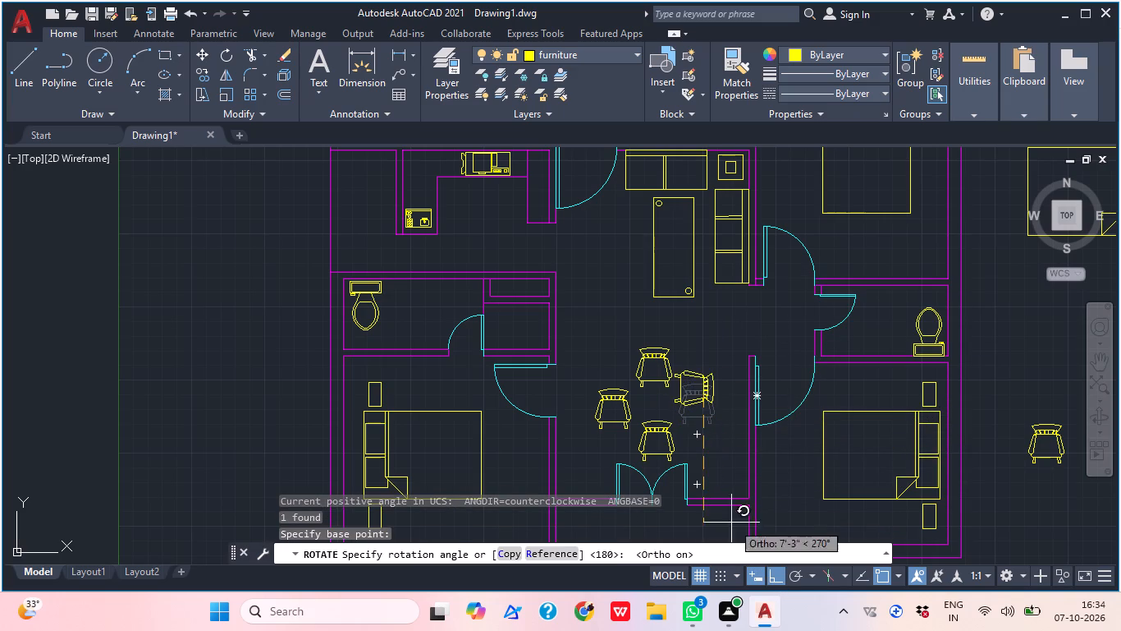
pyautogui.click(711, 454)
# Move the rotated right-hand chair straight down to line up with the chair on the ring's opposite side.
pyautogui.click(711, 402)
pyautogui.press('m')
pyautogui.press('space')
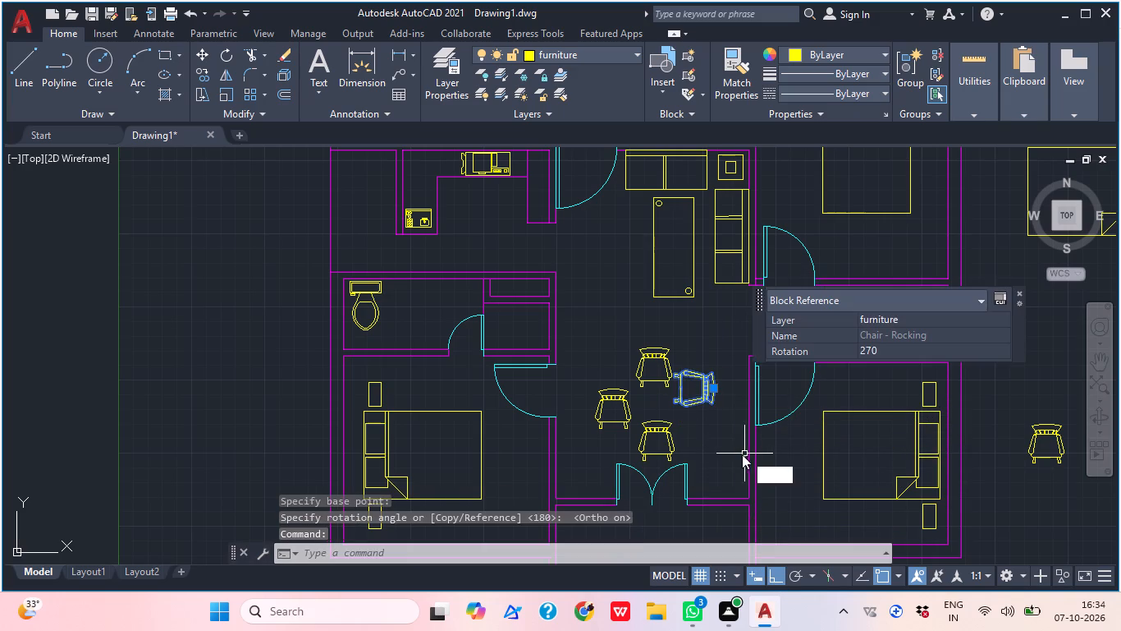
pyautogui.click(689, 394)
pyautogui.click(707, 420)
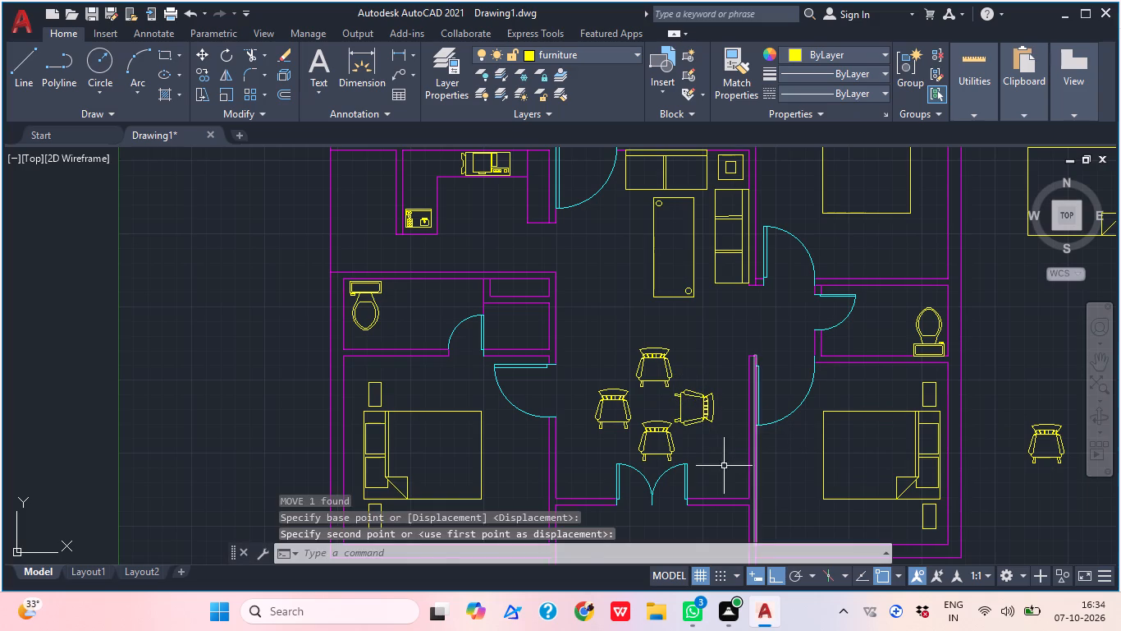
# Rotate the ring's bottom rocking chair, nearest the double door, to 180° so that it faces the centre.
pyautogui.click(678, 450)
pyautogui.click(635, 431)
pyautogui.press('r')
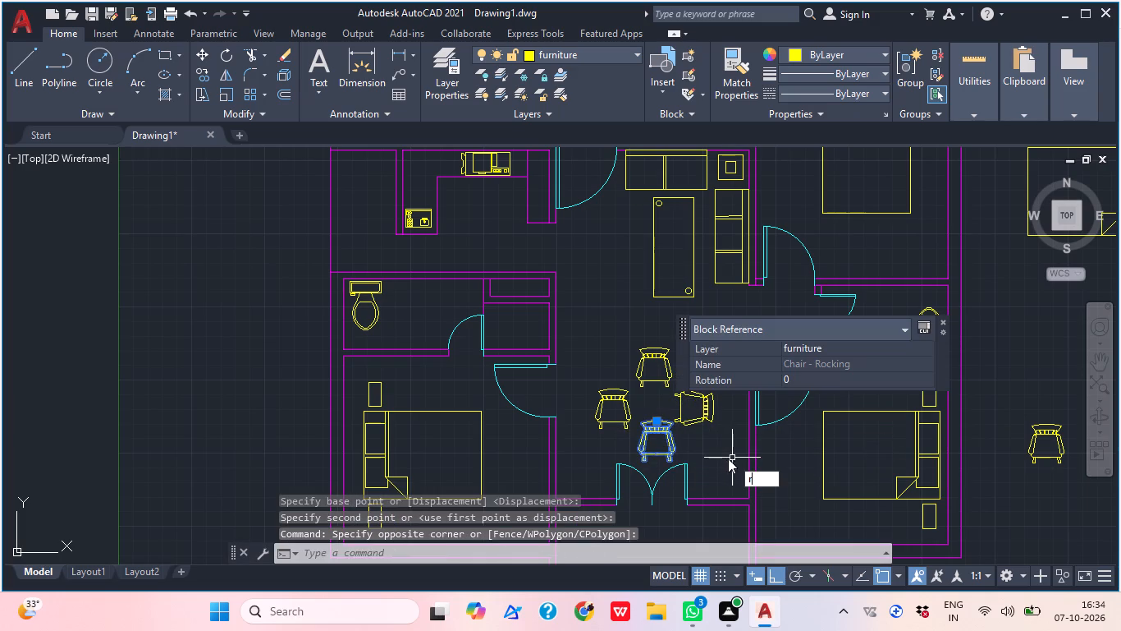
pyautogui.press('o')
pyautogui.press('space')
pyautogui.click(657, 444)
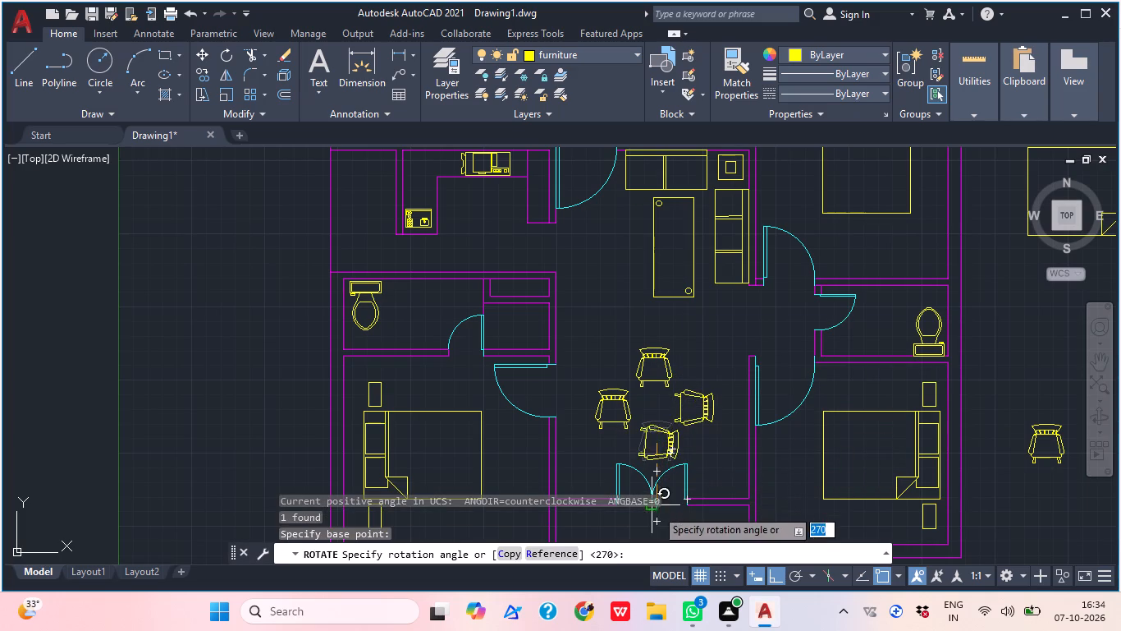
pyautogui.scroll(-2, 707, 447)
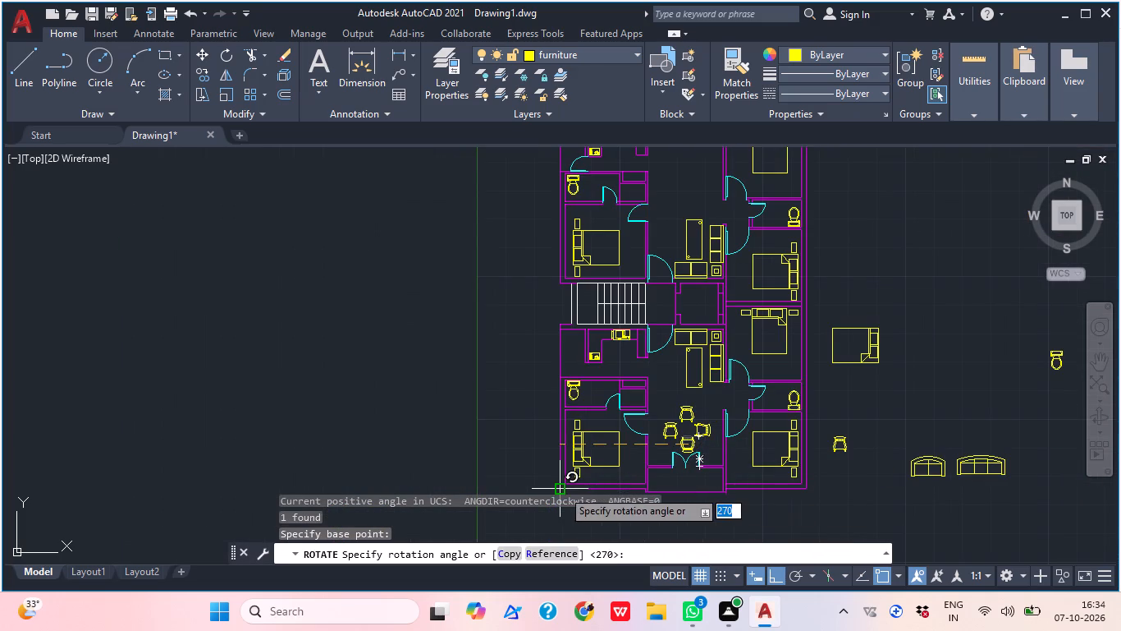
pyautogui.click(501, 480)
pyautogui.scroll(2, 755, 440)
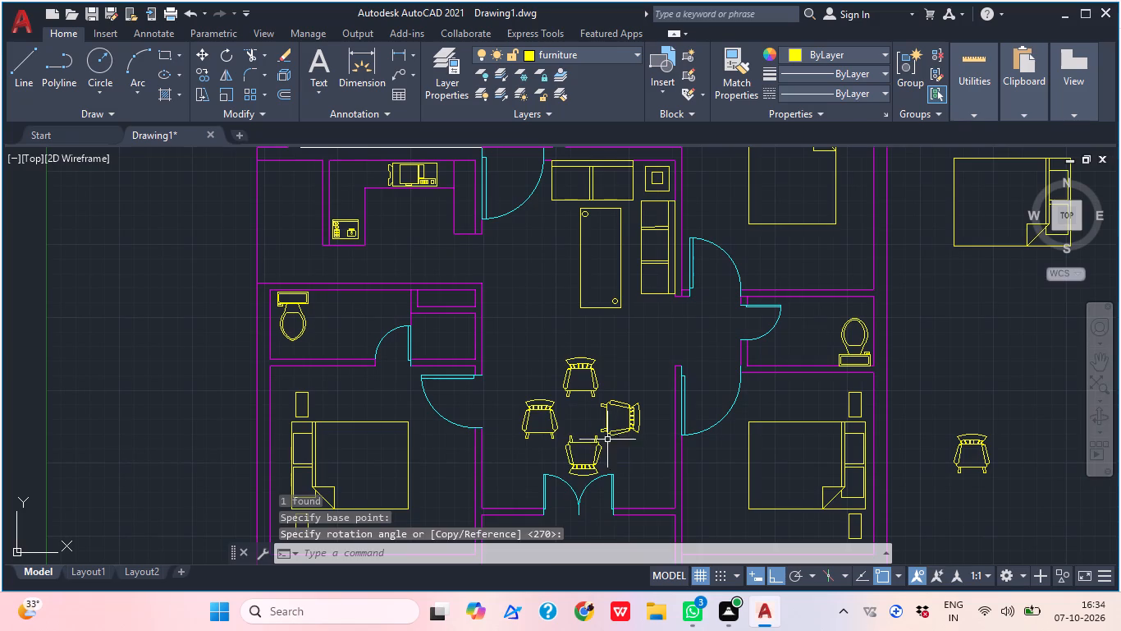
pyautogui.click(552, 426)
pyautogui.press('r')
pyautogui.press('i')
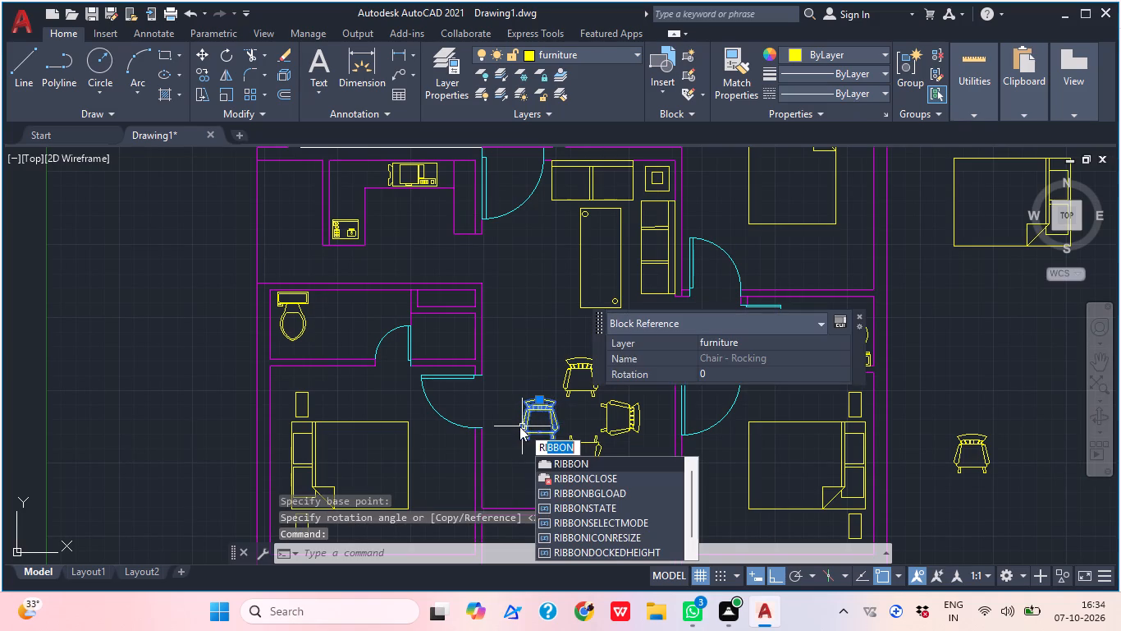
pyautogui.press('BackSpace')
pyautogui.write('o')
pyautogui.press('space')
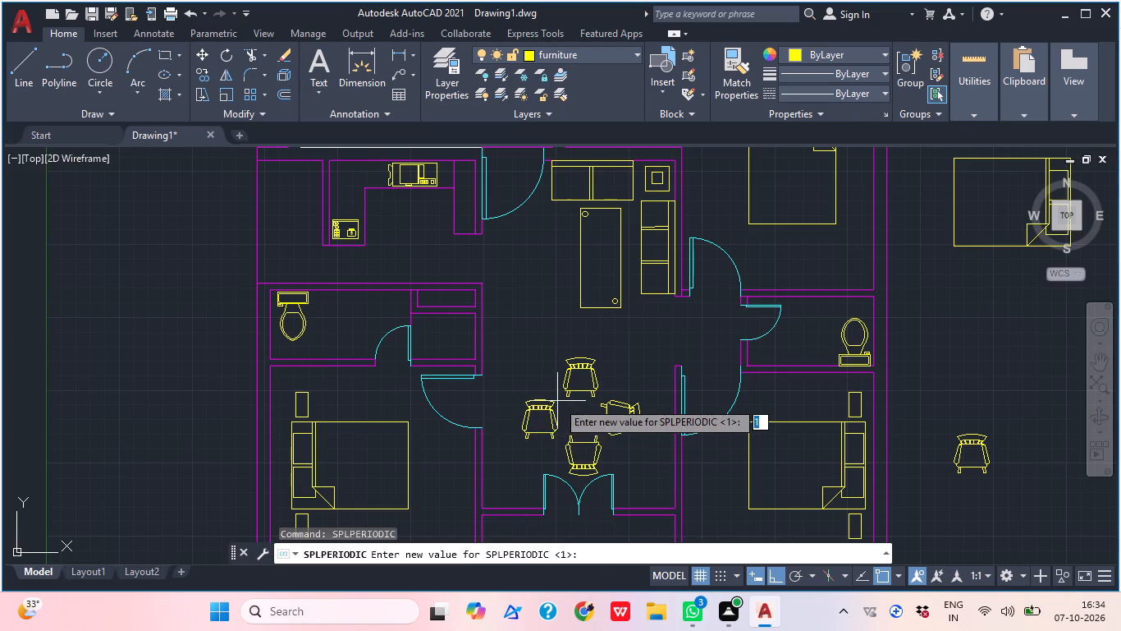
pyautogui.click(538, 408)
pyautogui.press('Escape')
# Rotate the ring's left-hand rocking chair to 90° so that it faces the centre.
pyautogui.click(553, 420)
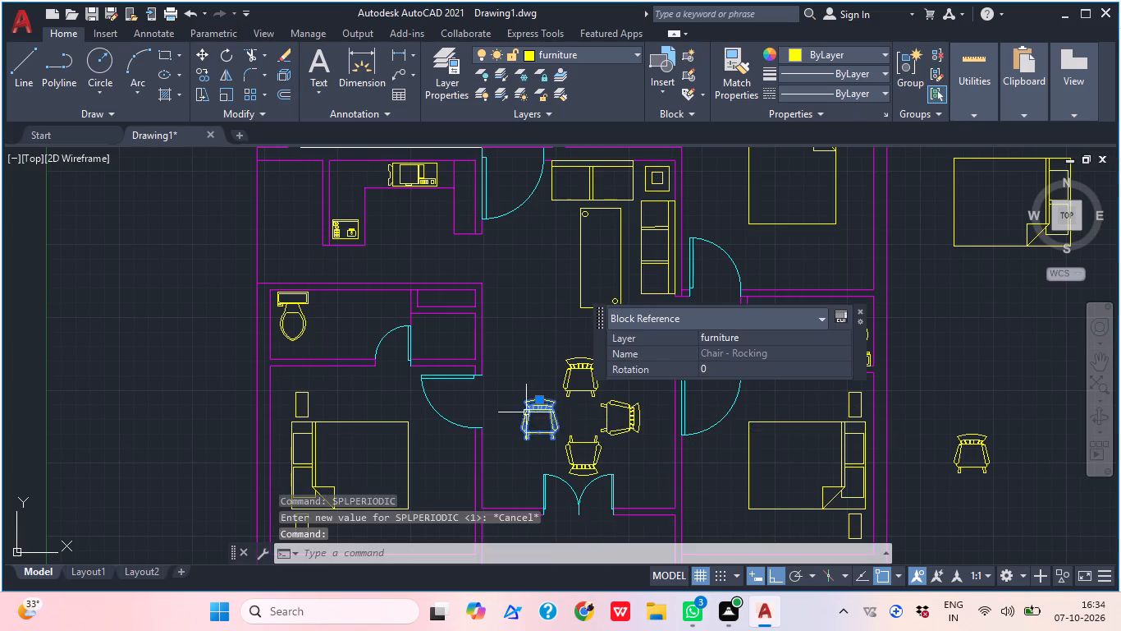
pyautogui.press('r')
pyautogui.press('o')
pyautogui.press('space')
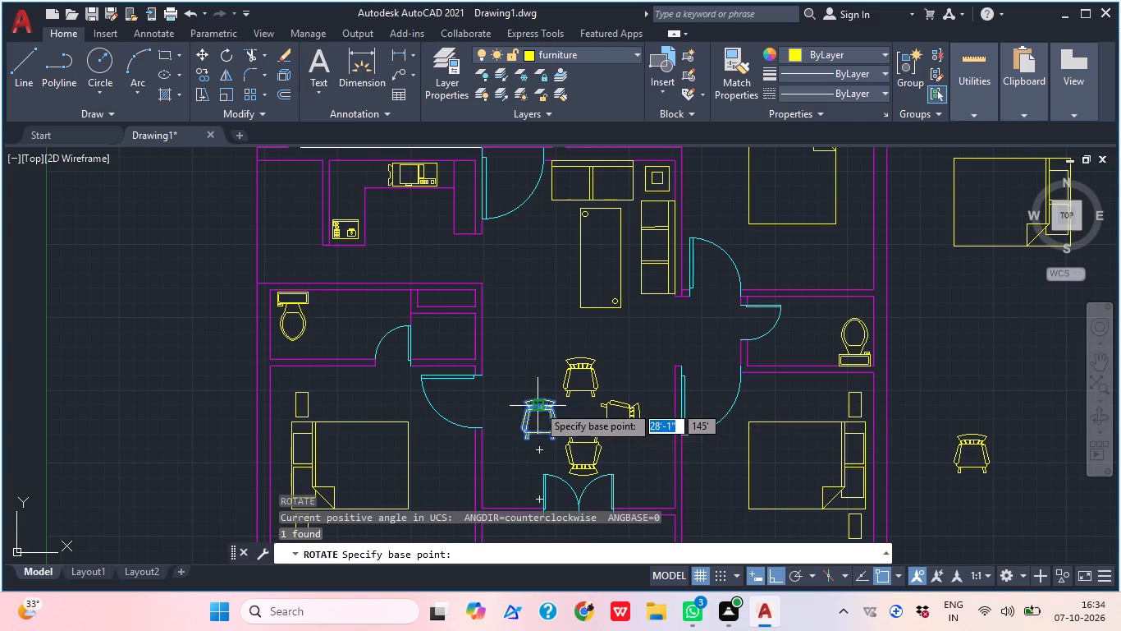
pyautogui.click(538, 405)
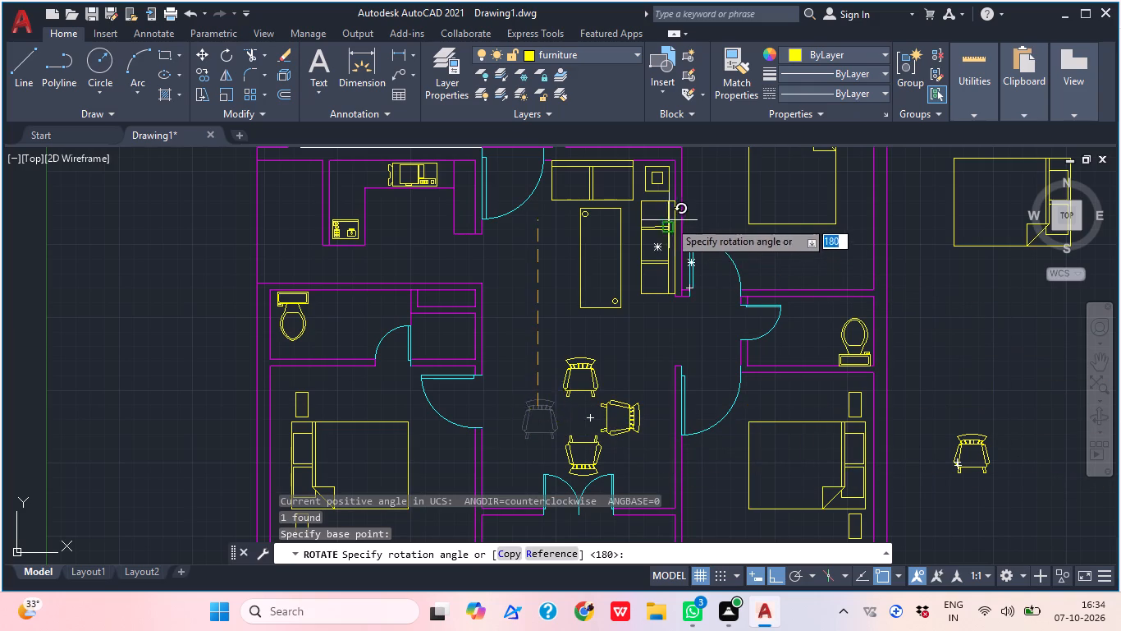
pyautogui.click(538, 228)
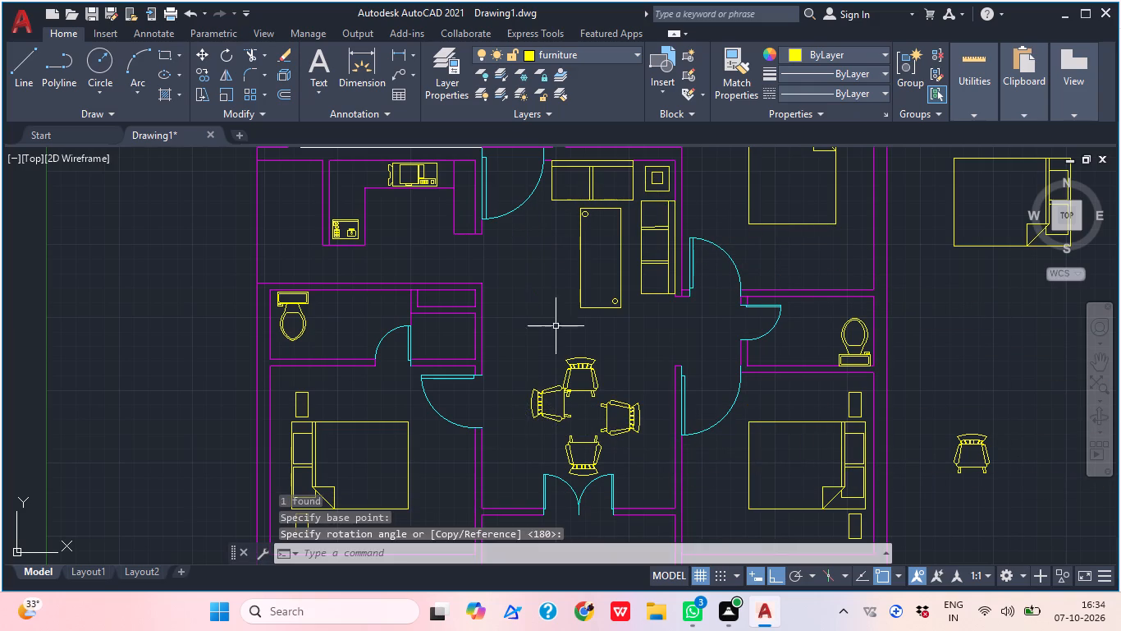
# Move the rotated left-hand chair down to line up with the ring's right-hand chair.
pyautogui.click(539, 417)
pyautogui.press('m')
pyautogui.press('space')
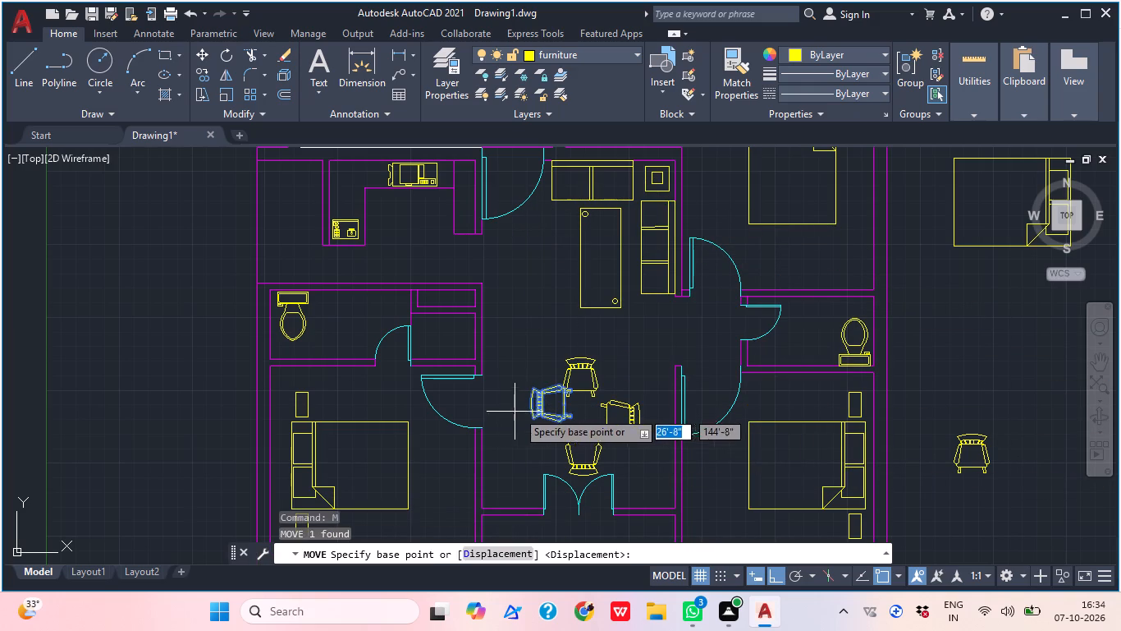
pyautogui.click(545, 402)
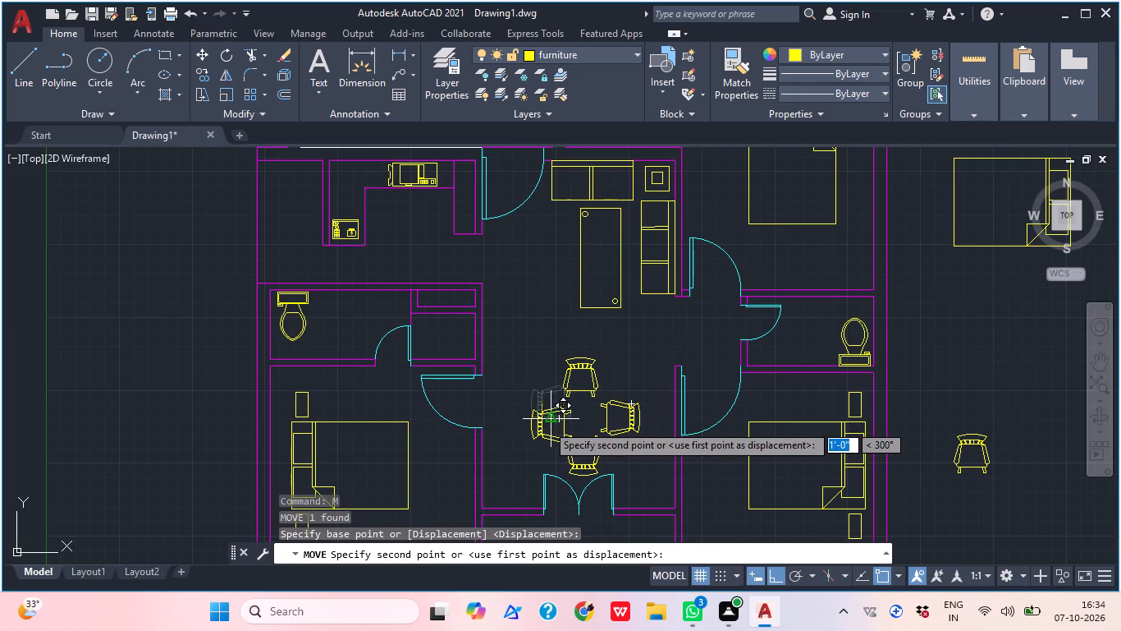
pyautogui.scroll(2, 547, 424)
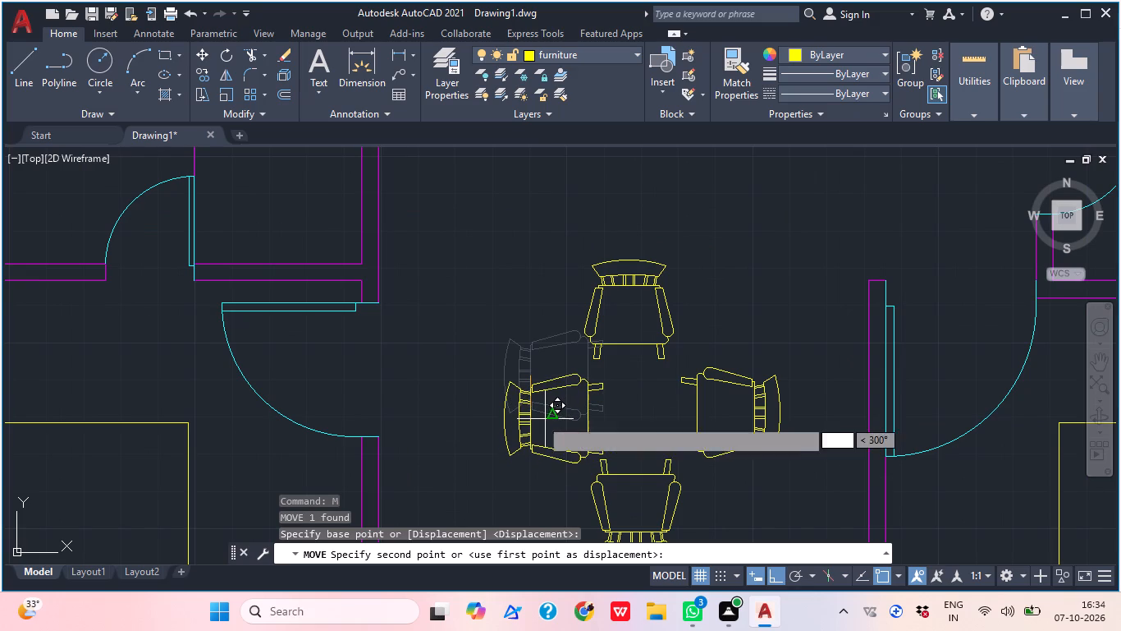
pyautogui.click(538, 419)
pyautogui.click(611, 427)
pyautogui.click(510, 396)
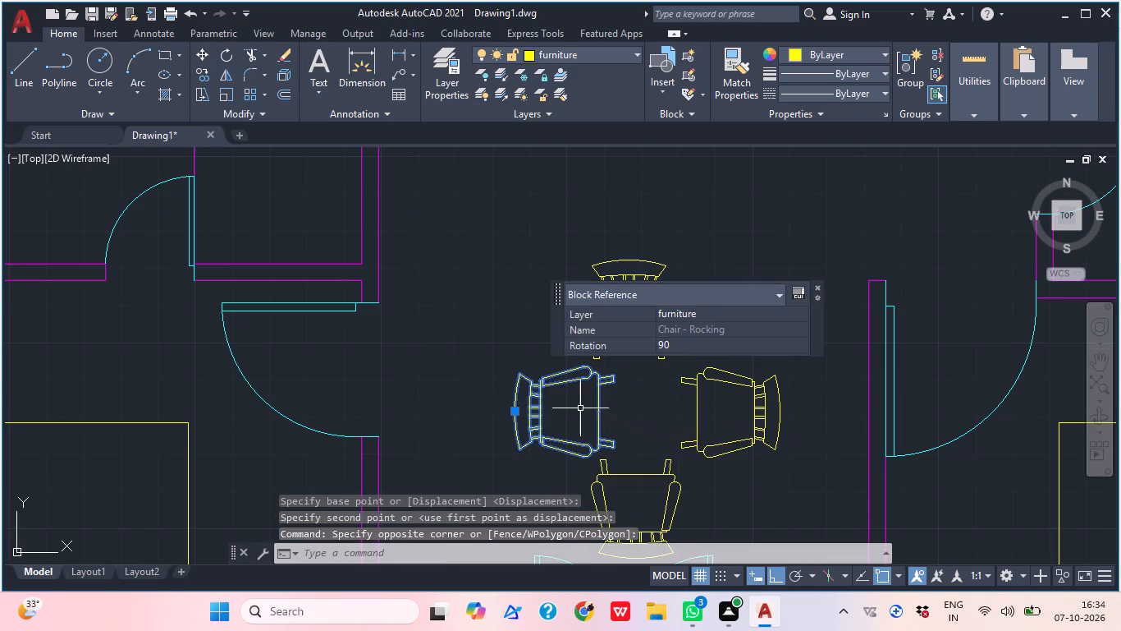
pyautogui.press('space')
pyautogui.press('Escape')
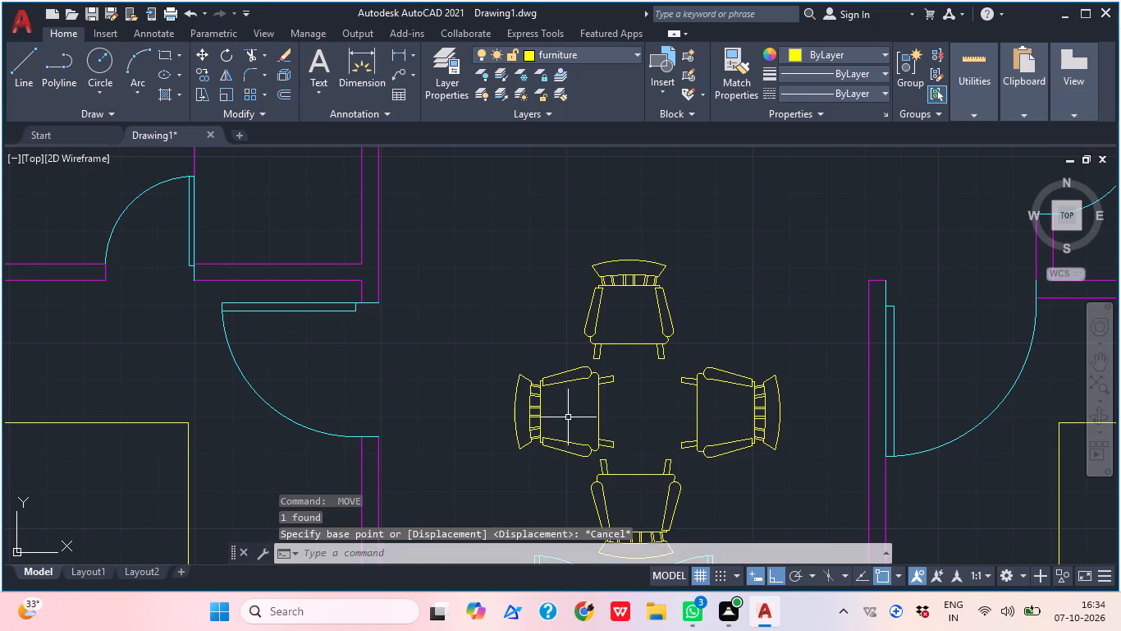
# Move the left-hand chair slightly outward along a straight horizontal line, away from the ring's centre.
pyautogui.click(570, 417)
pyautogui.click(606, 430)
pyautogui.click(615, 435)
pyautogui.click(527, 410)
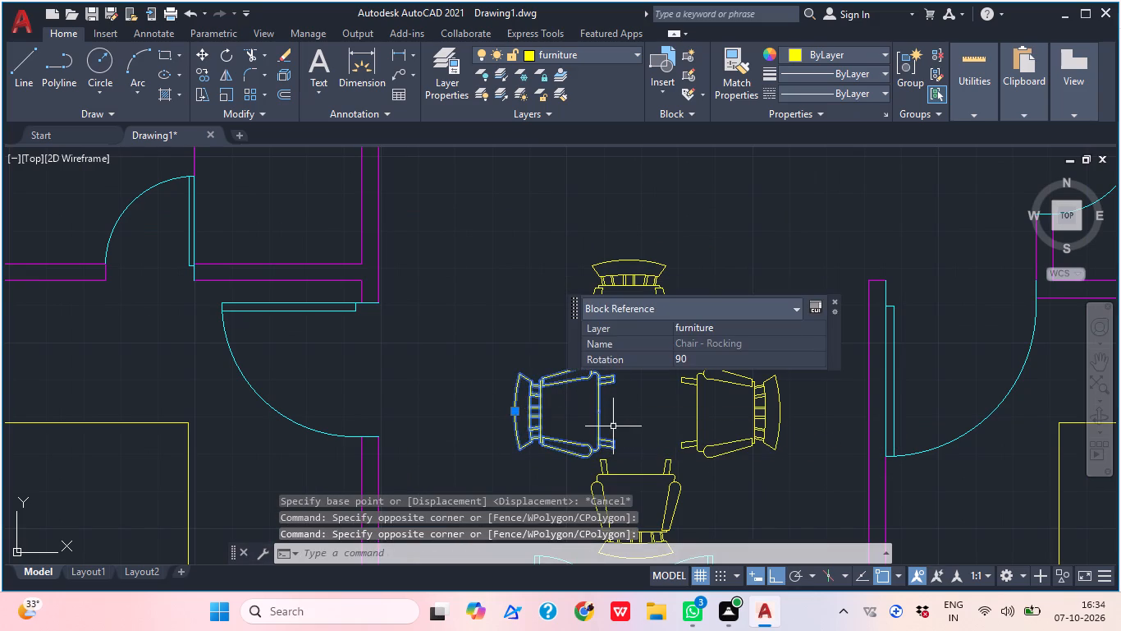
pyautogui.press('m')
pyautogui.press('space')
pyautogui.click(608, 417)
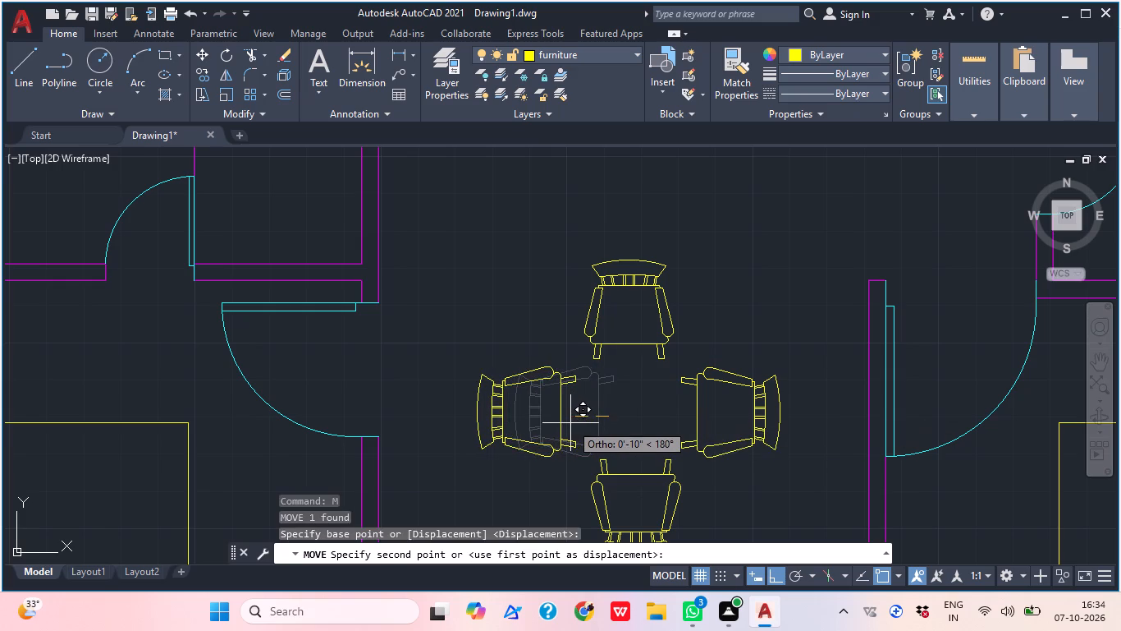
pyautogui.click(576, 424)
# Draw a rectangular dining table about 4' by 4'-1" centred between the four chairs, overlapping their seats.
pyautogui.scroll(-2, 651, 408)
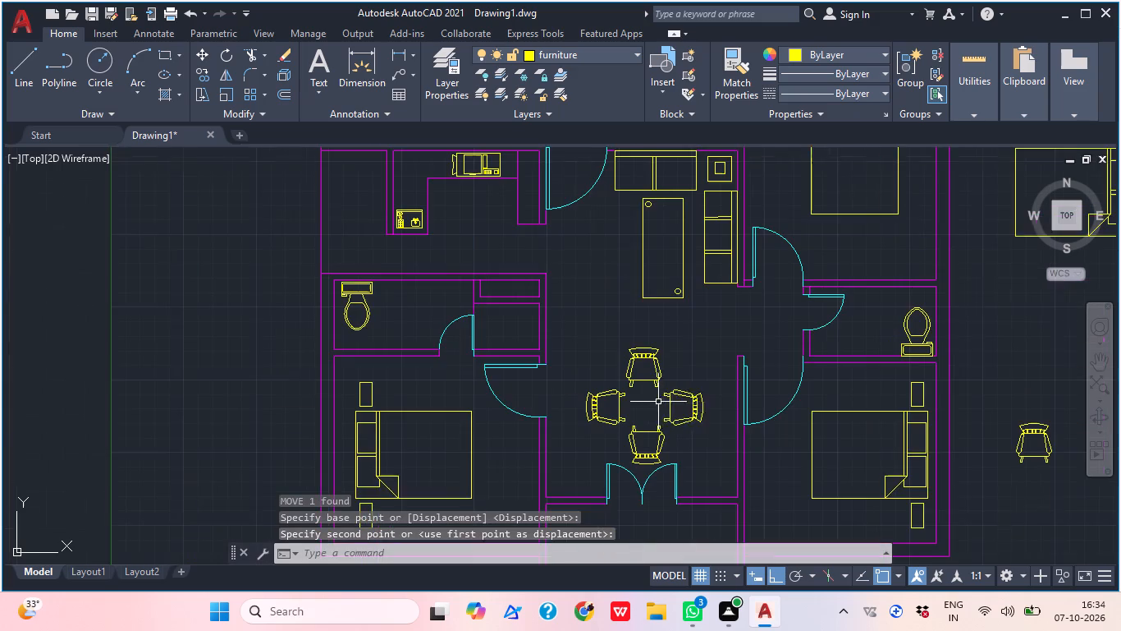
pyautogui.moveTo(676, 417); pyautogui.dragTo(668, 431, button='middle')
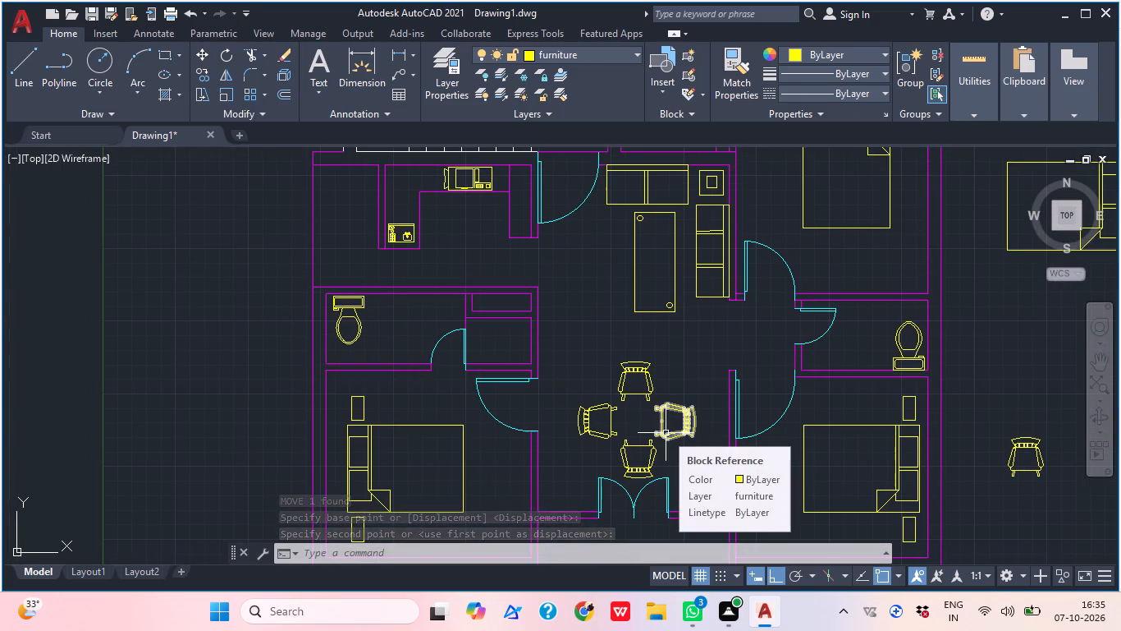
pyautogui.write('rex')
pyautogui.press('BackSpace')
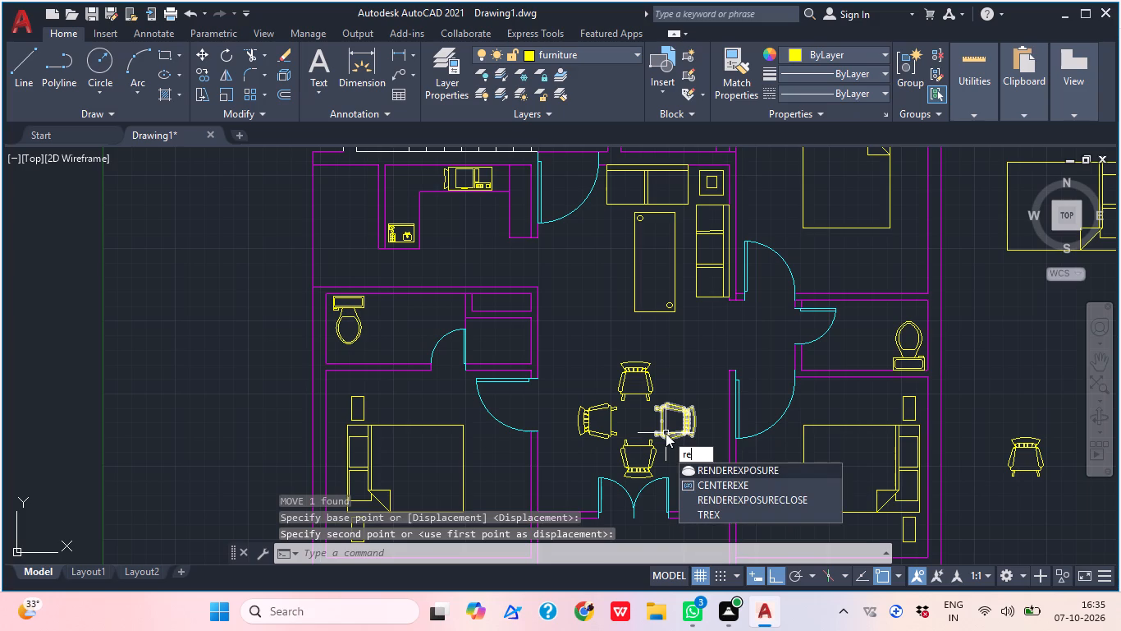
pyautogui.press('c')
pyautogui.press('Return')
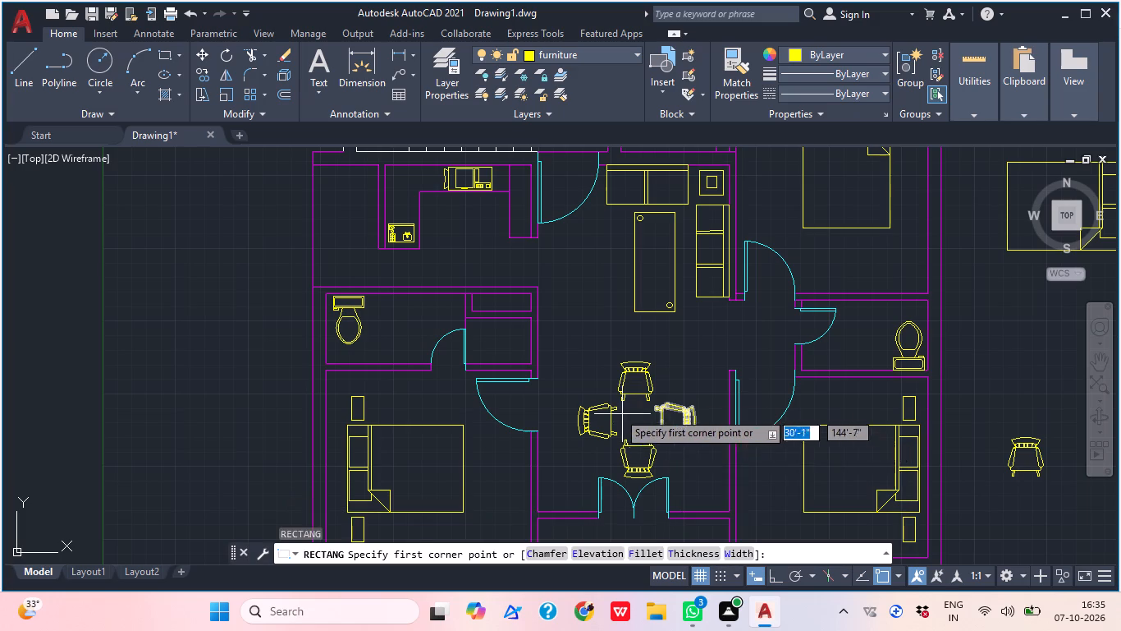
pyautogui.scroll(1, 574, 371)
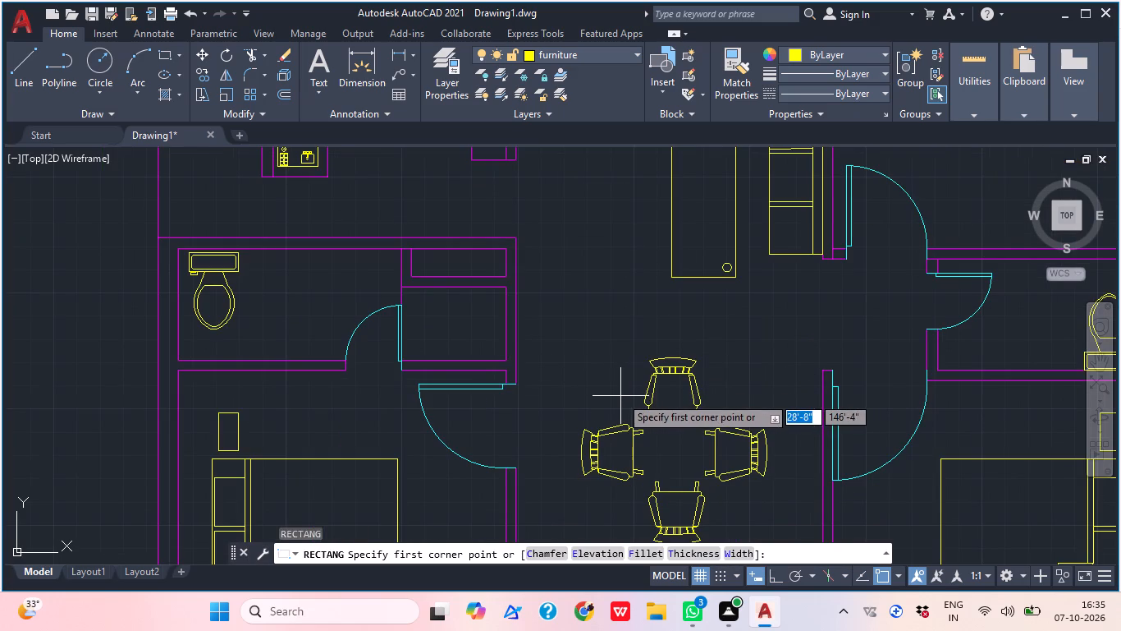
pyautogui.click(620, 396)
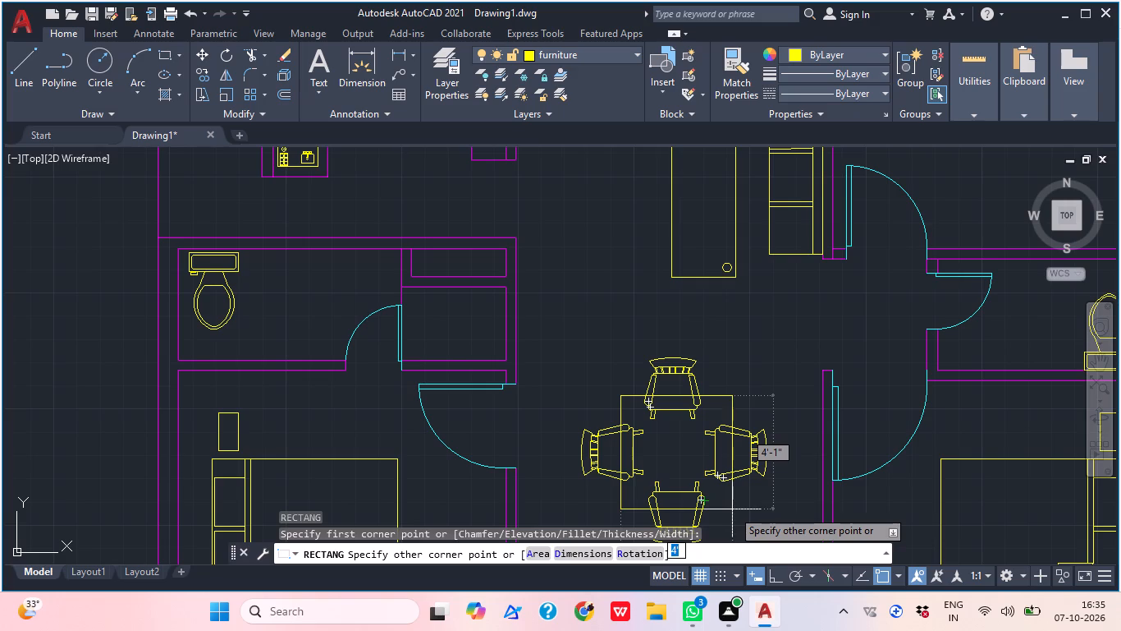
pyautogui.click(732, 509)
# Draw a smaller rectangle about 1'-2" by 1'-4" in the middle of the dining table.
pyautogui.moveTo(748, 514); pyautogui.dragTo(752, 500, button='middle')
pyautogui.press('r')
pyautogui.press('e')
pyautogui.press('e')
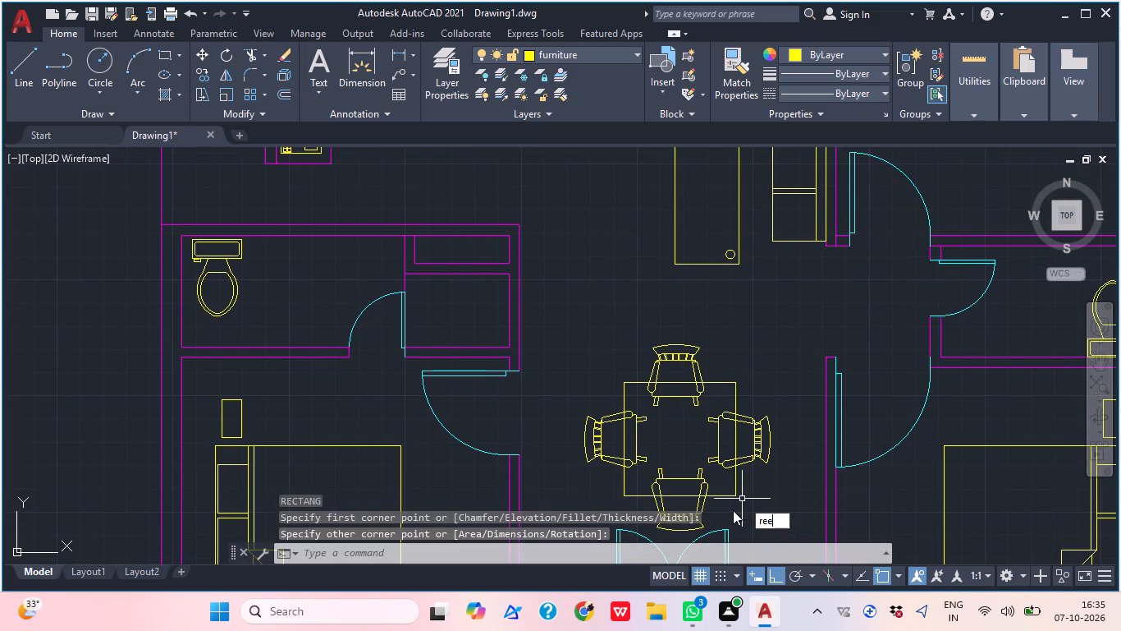
pyautogui.press('BackSpace')
pyautogui.press('c')
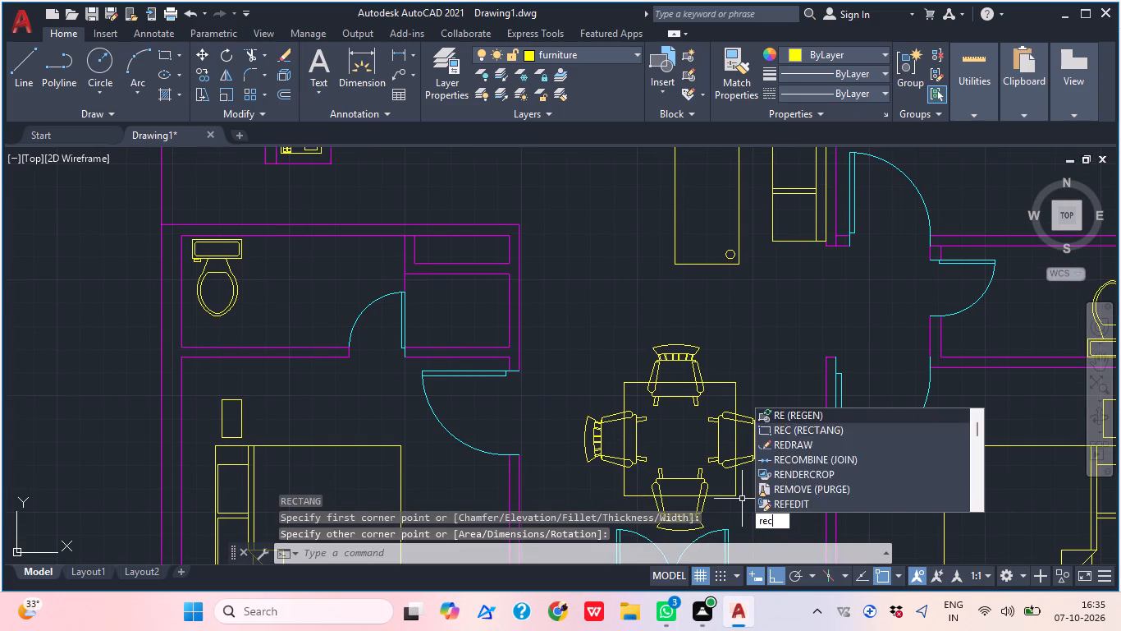
pyautogui.press('space')
pyautogui.click(661, 419)
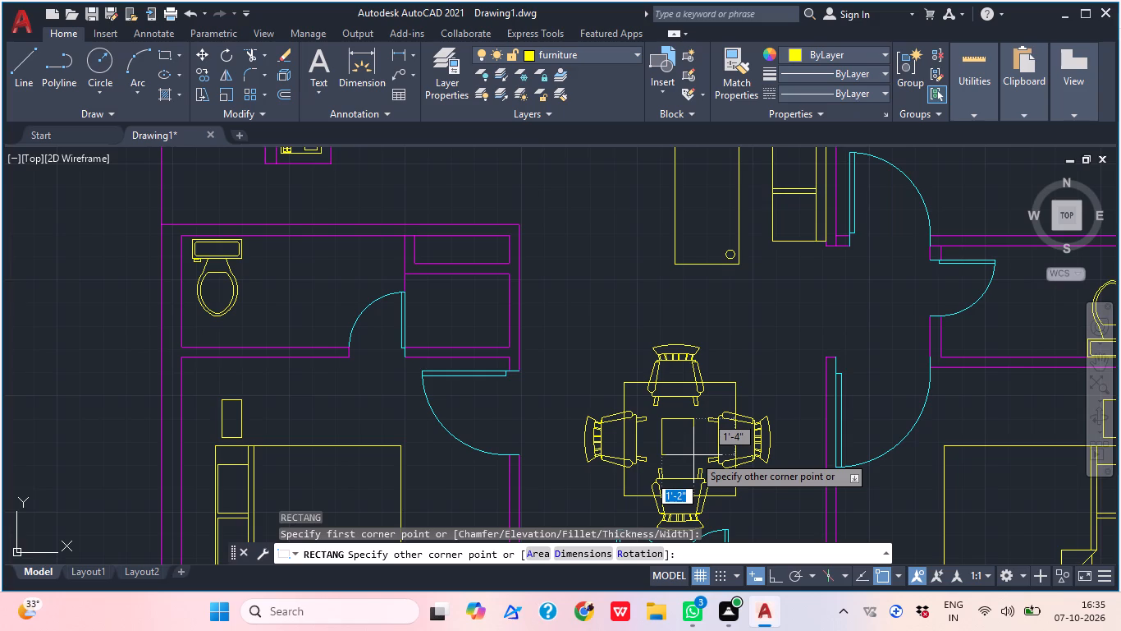
pyautogui.scroll(2, 693, 455)
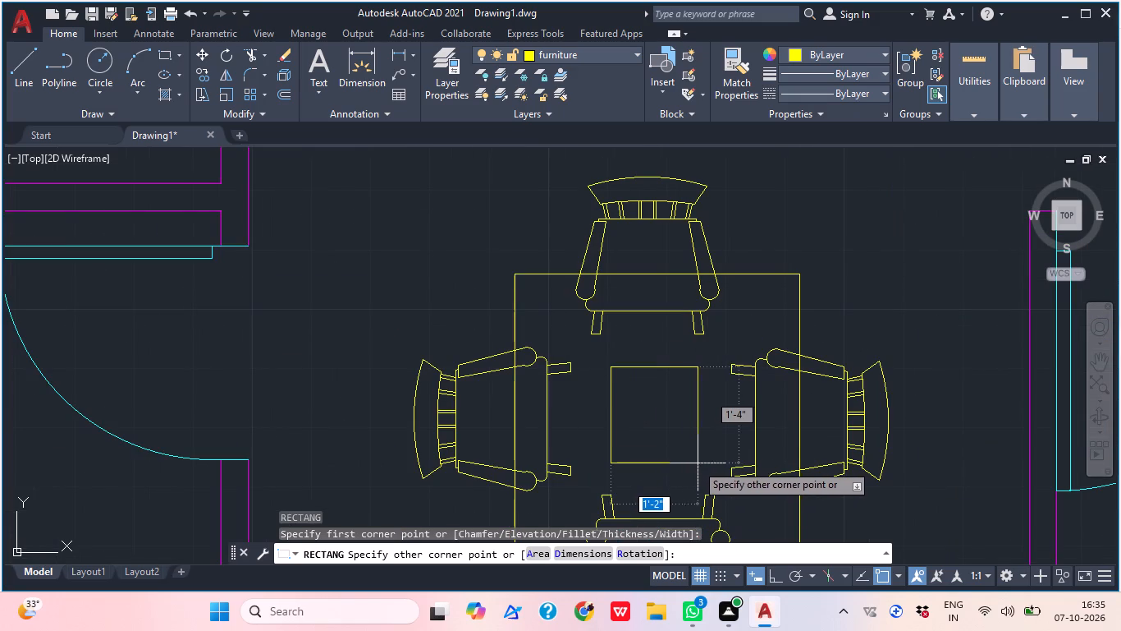
pyautogui.click(700, 463)
pyautogui.scroll(-3, 741, 418)
pyautogui.moveTo(762, 463); pyautogui.dragTo(726, 448, button='middle')
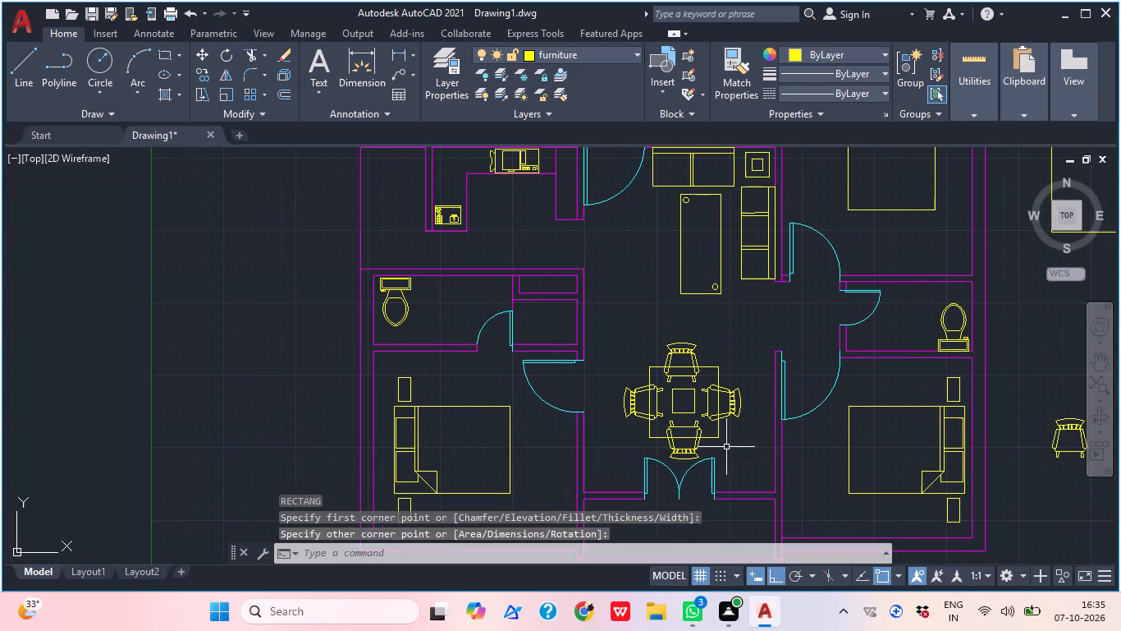
pyautogui.click(774, 466)
pyautogui.press('Escape')
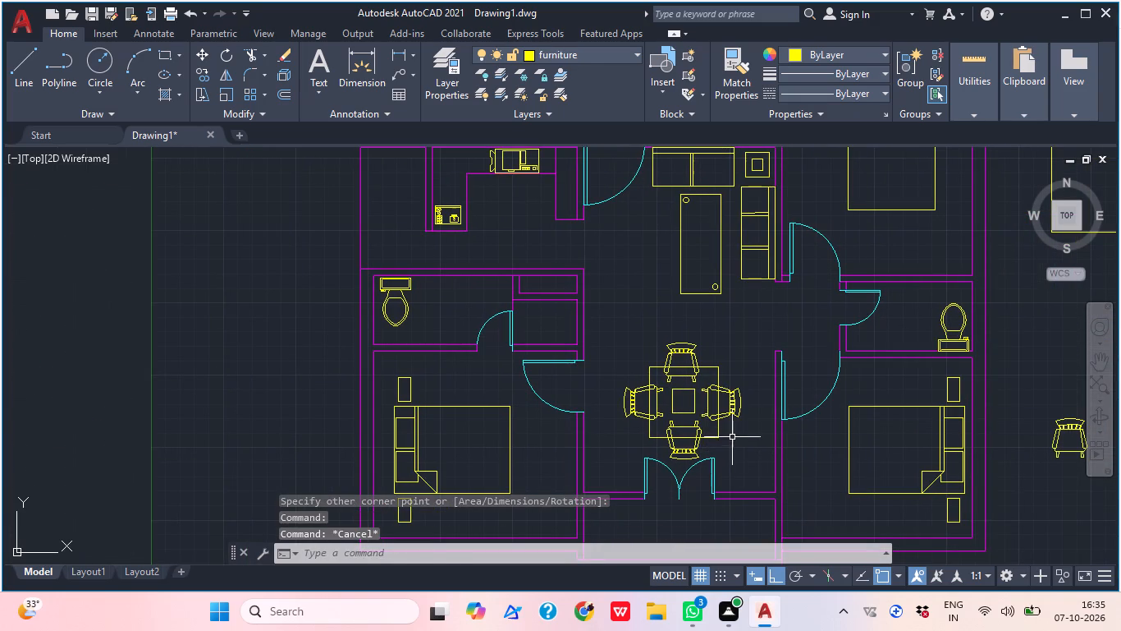
# Mirror the dining table with its inner rectangle and four chairs into the upper unit's hall across the plan's horizontal midline, keeping the originals.
pyautogui.click(734, 436)
pyautogui.click(642, 371)
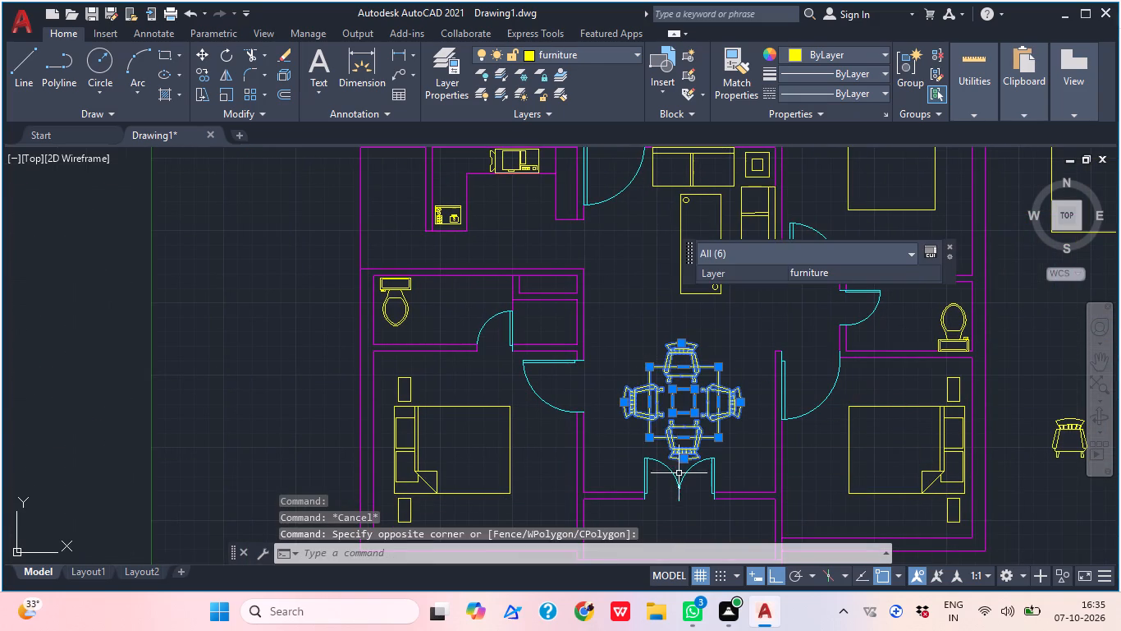
pyautogui.press('m')
pyautogui.press('i')
pyautogui.press('space')
pyautogui.moveTo(725, 381); pyautogui.dragTo(675, 467, button='middle')
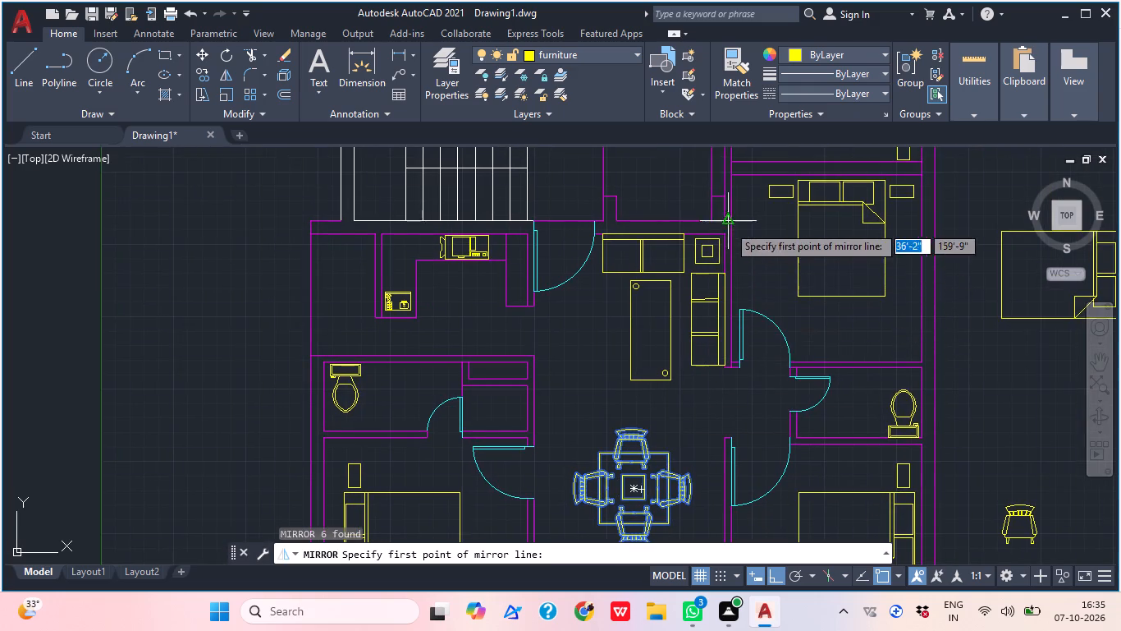
pyautogui.scroll(-3, 726, 226)
pyautogui.moveTo(776, 228); pyautogui.dragTo(739, 301, button='middle')
pyautogui.scroll(-1, 739, 293)
pyautogui.scroll(2, 739, 293)
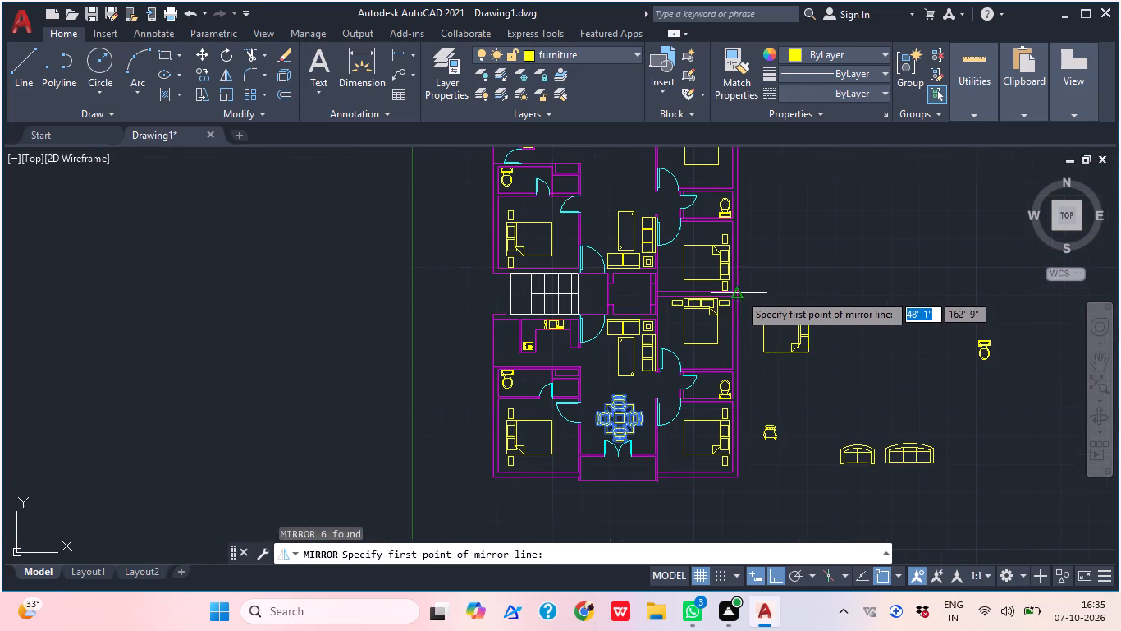
pyautogui.click(739, 295)
pyautogui.scroll(-1, 741, 285)
pyautogui.scroll(1, 741, 285)
pyautogui.scroll(-1, 741, 285)
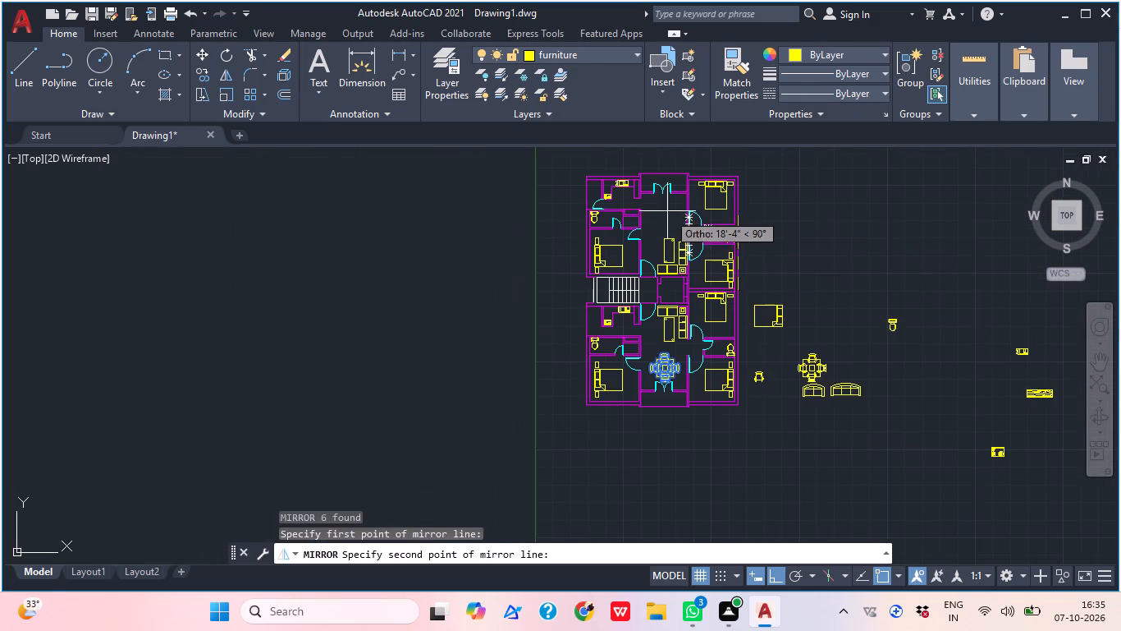
pyautogui.moveTo(734, 182); pyautogui.dragTo(708, 257, button='middle')
pyautogui.click(986, 323)
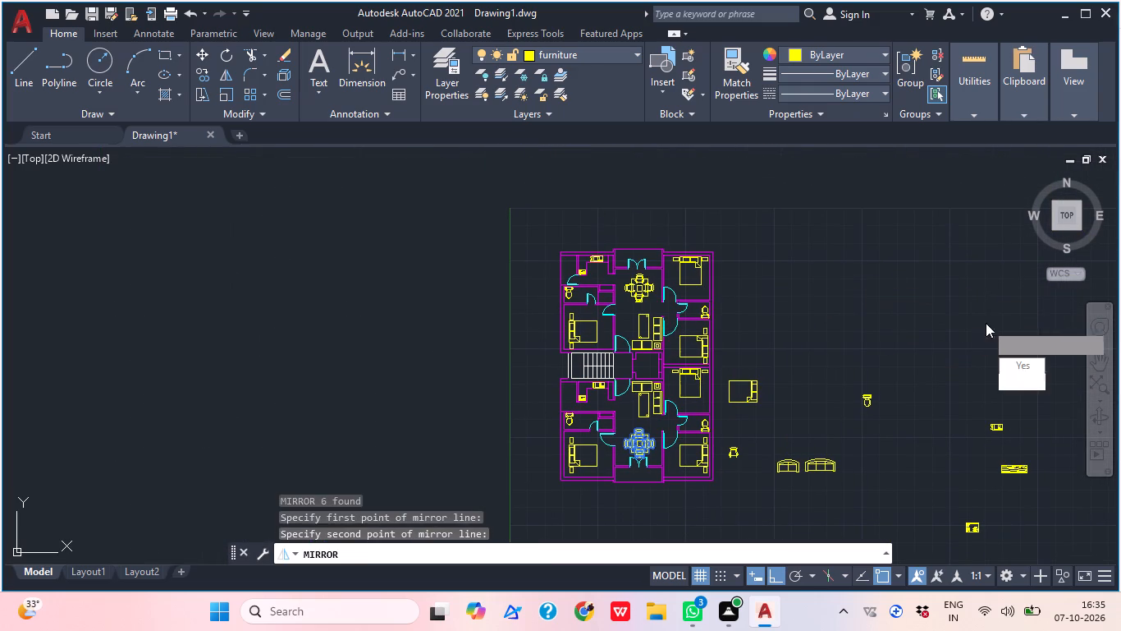
pyautogui.moveTo(1036, 380); pyautogui.dragTo(986, 323)
pyautogui.moveTo(697, 294); pyautogui.dragTo(704, 277, button='middle')
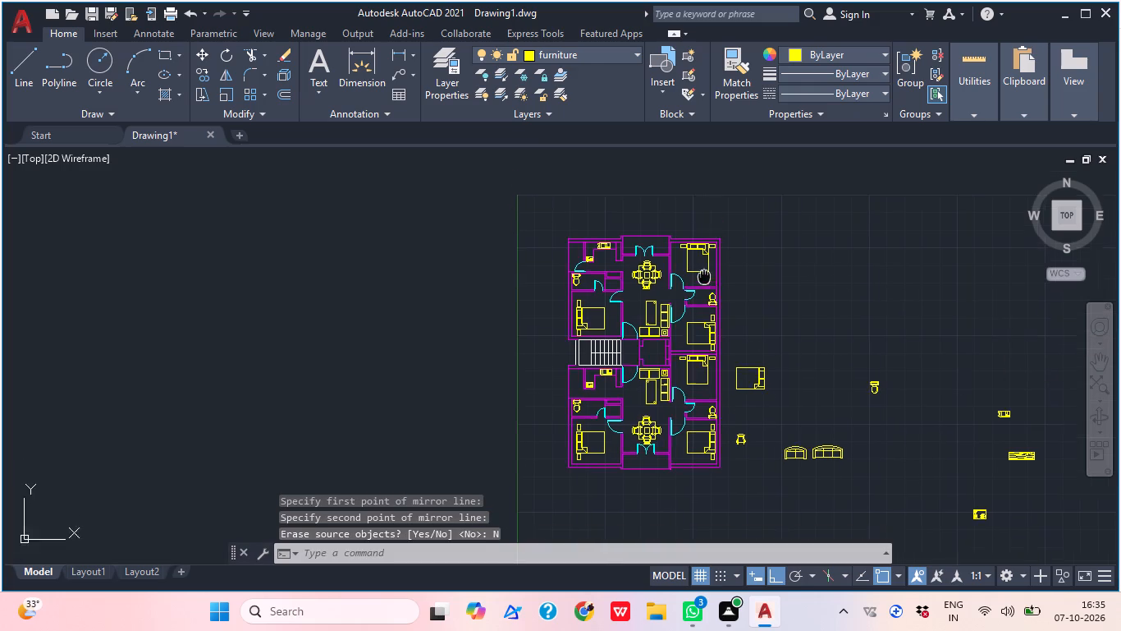
# Look over the furnished floor plan of both units and the spare furniture blocks beside it.
pyautogui.moveTo(704, 277); pyautogui.dragTo(698, 255, button='middle')
pyautogui.press('Escape')
pyautogui.moveTo(633, 272); pyautogui.dragTo(611, 344, button='middle')
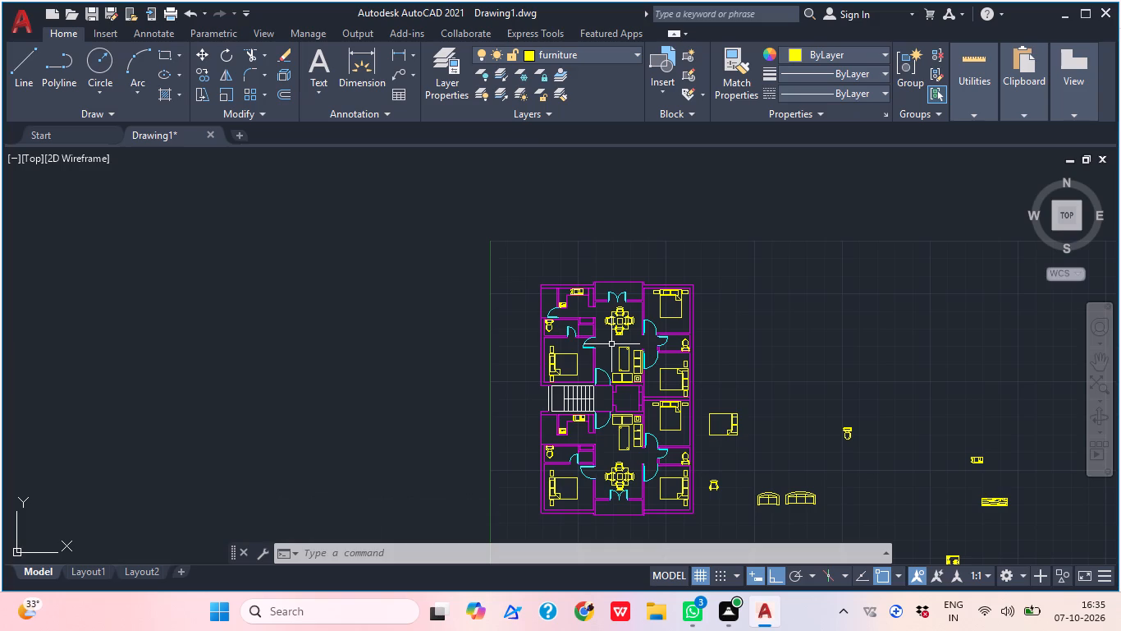
pyautogui.moveTo(609, 371); pyautogui.dragTo(578, 338, button='middle')
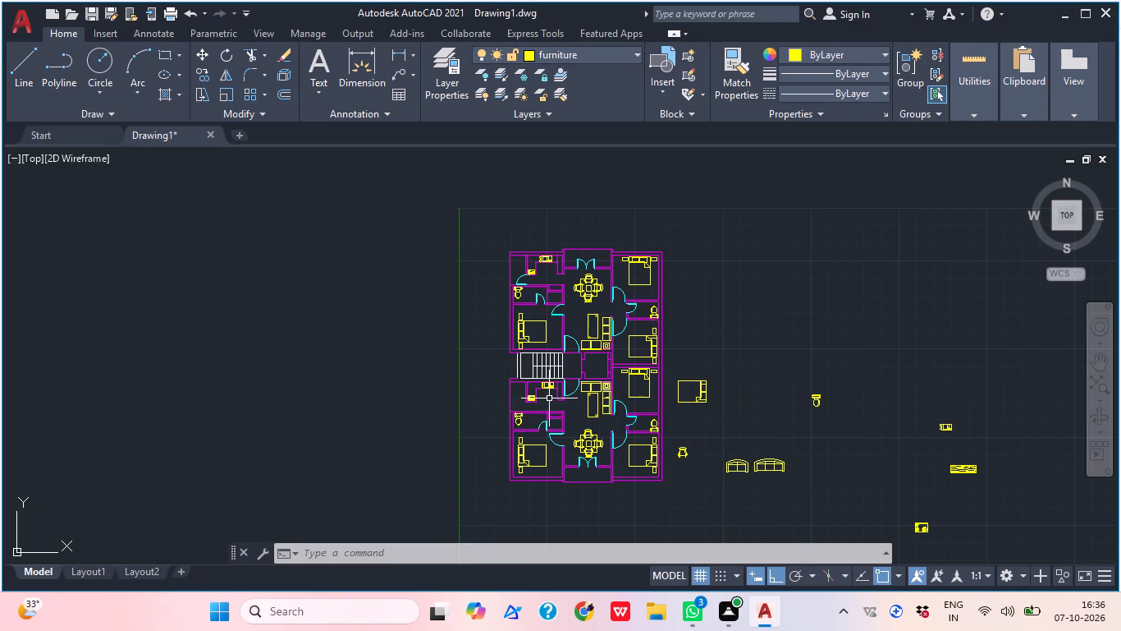
pyautogui.moveTo(538, 402); pyautogui.dragTo(488, 352, button='middle')
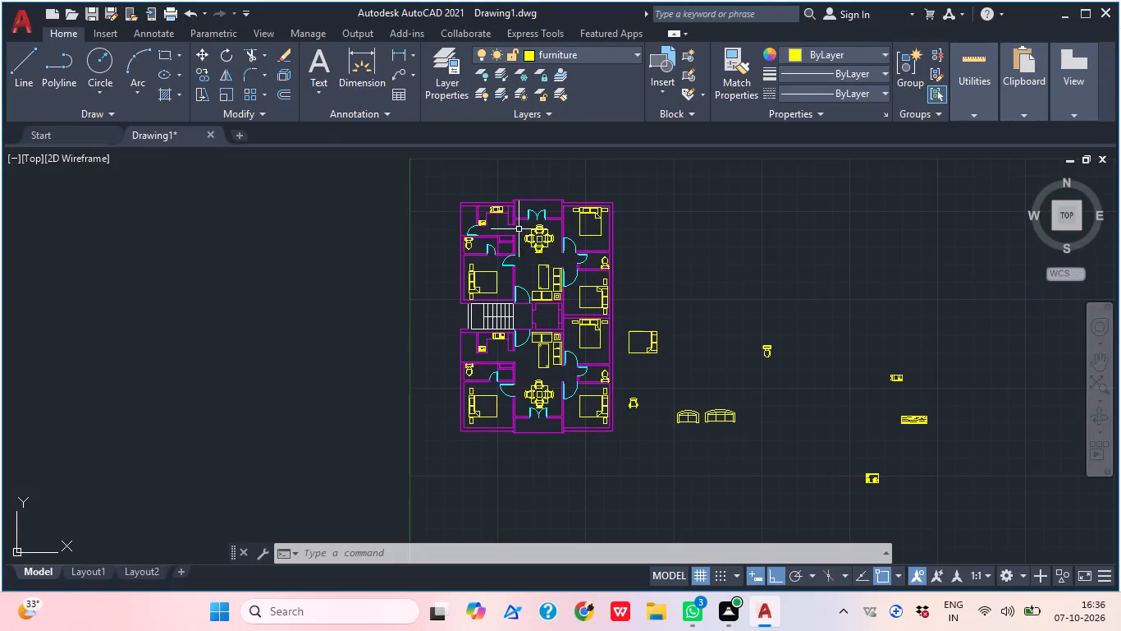
pyautogui.scroll(1, 524, 209)
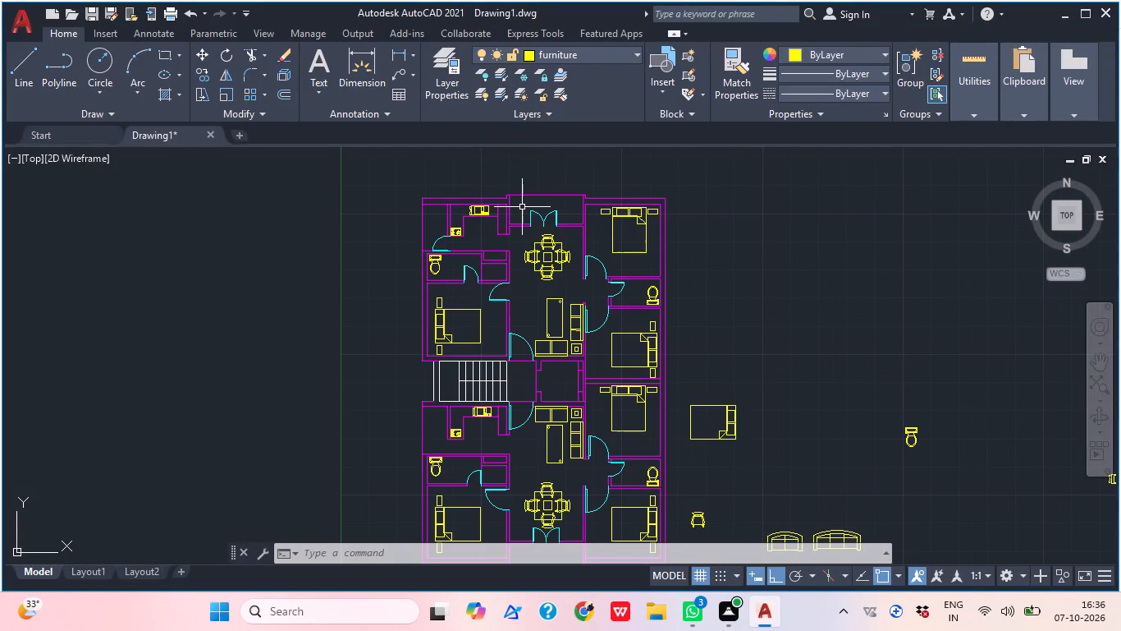
pyautogui.moveTo(525, 230); pyautogui.dragTo(506, 248, button='middle')
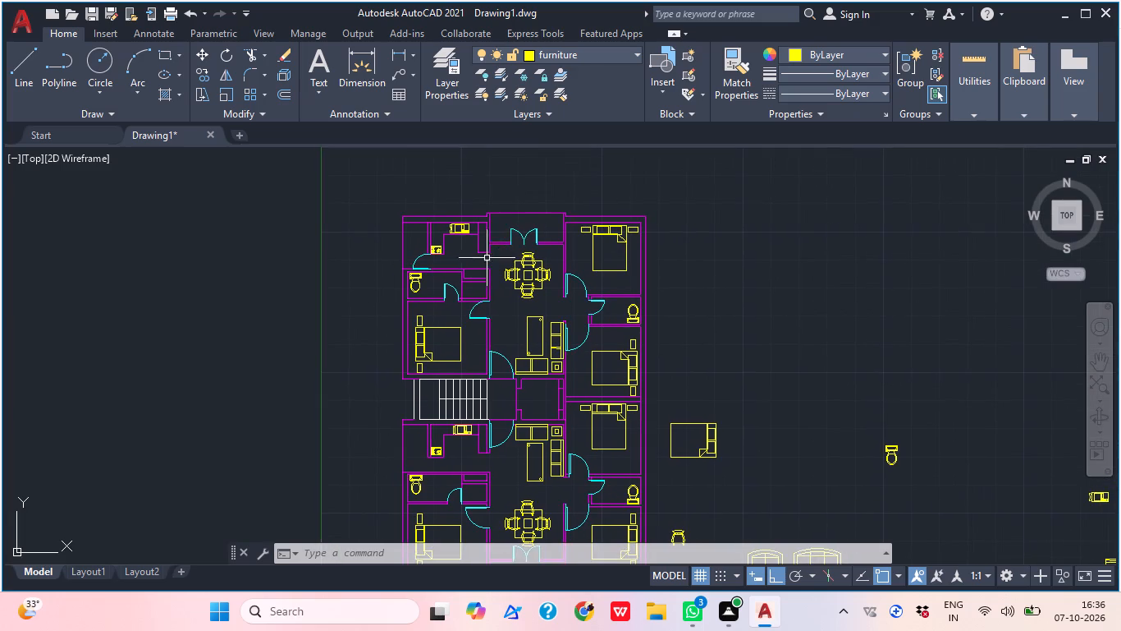
pyautogui.moveTo(498, 364); pyautogui.dragTo(466, 322, button='middle')
pyautogui.moveTo(711, 454); pyautogui.dragTo(688, 440, button='middle')
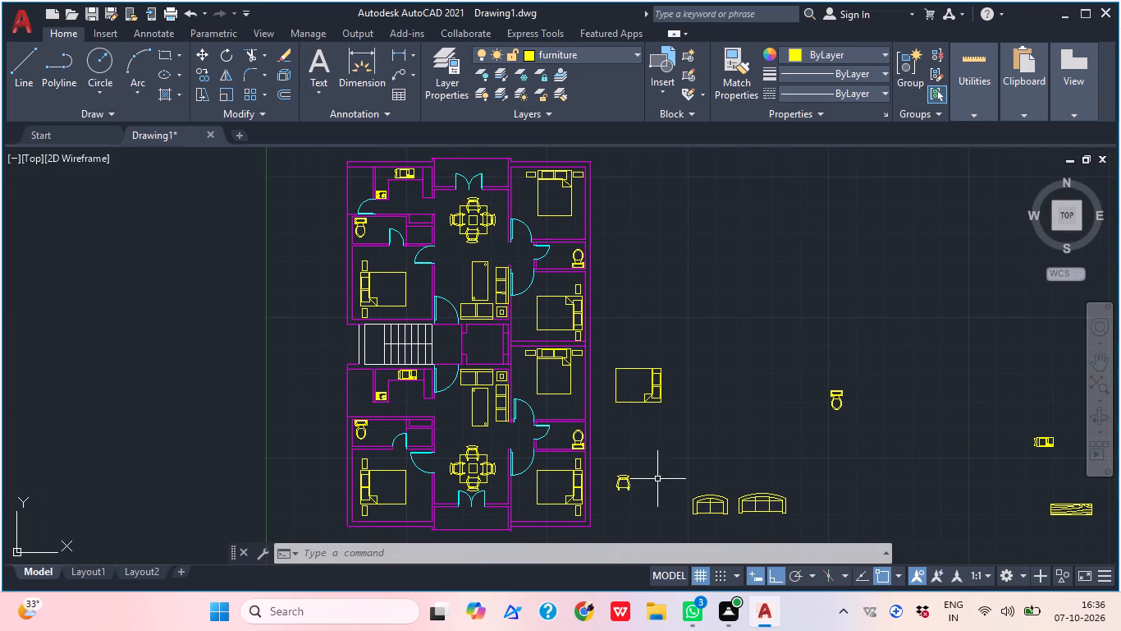
pyautogui.moveTo(537, 495); pyautogui.dragTo(560, 478, button='middle')
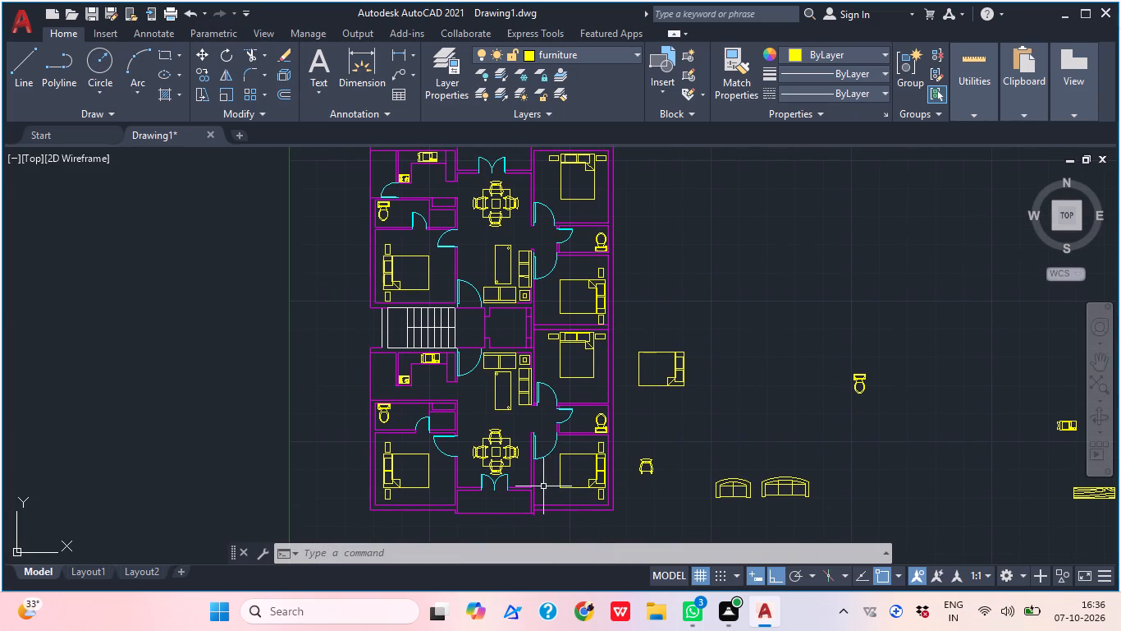
pyautogui.moveTo(492, 448); pyautogui.dragTo(513, 527, button='middle')
pyautogui.moveTo(448, 328); pyautogui.dragTo(456, 396, button='middle')
# Place single-line text "Service" with an 8" height and 0 rotation in the empty area above the upper unit's kitchen.
pyautogui.scroll(2, 407, 298)
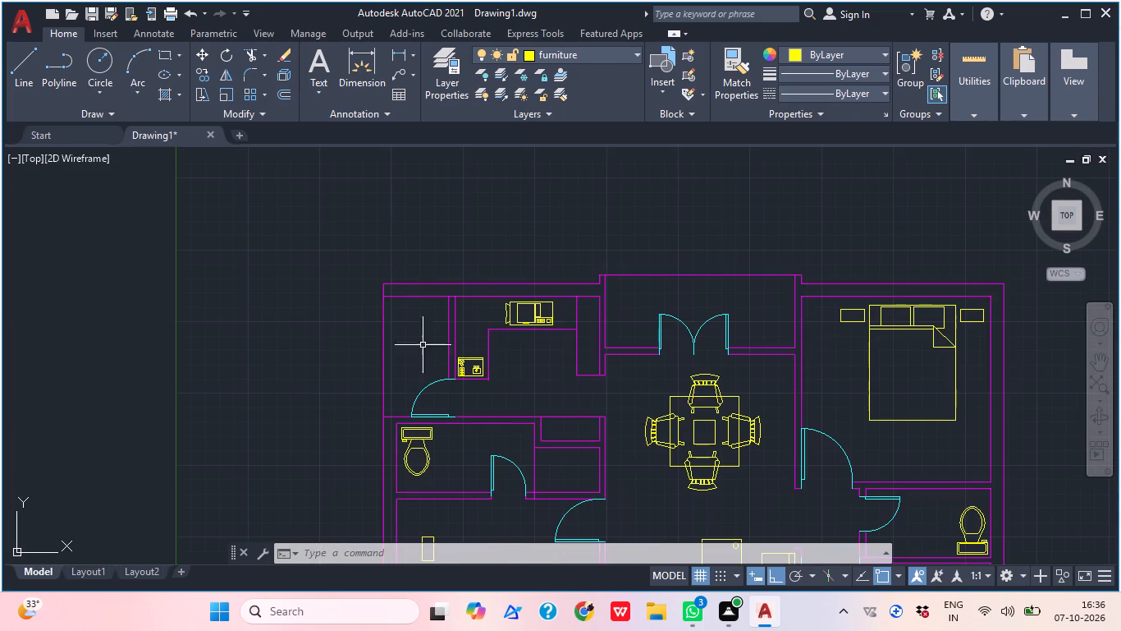
pyautogui.moveTo(418, 367); pyautogui.dragTo(455, 419, button='middle')
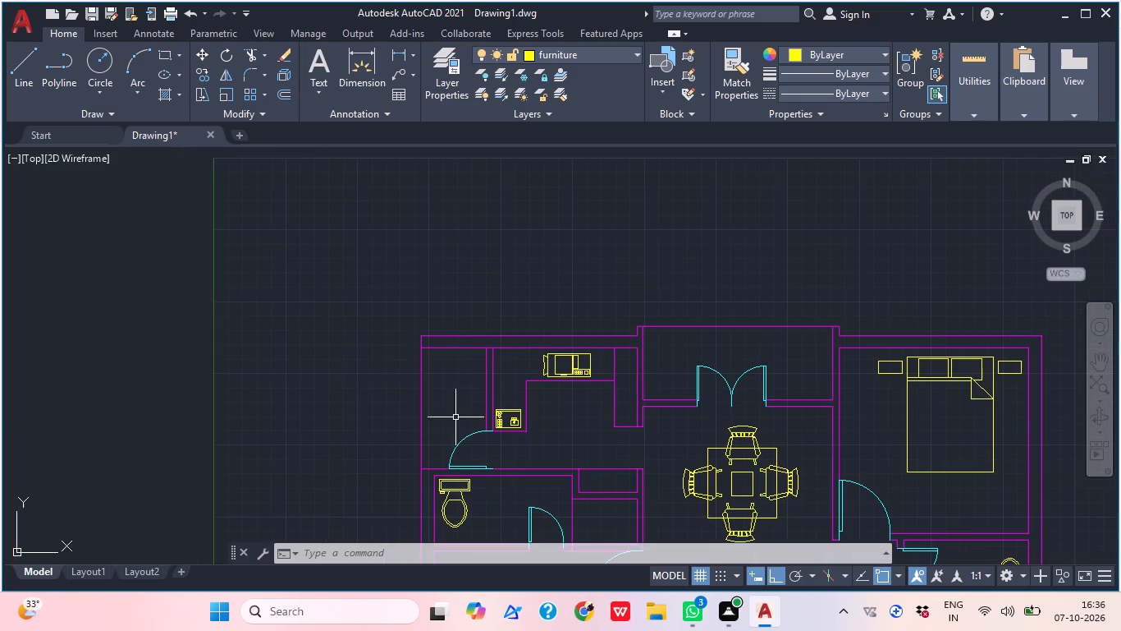
pyautogui.press('t')
pyautogui.press('e')
pyautogui.press('x')
pyautogui.press('t')
pyautogui.press('space')
pyautogui.click(431, 205)
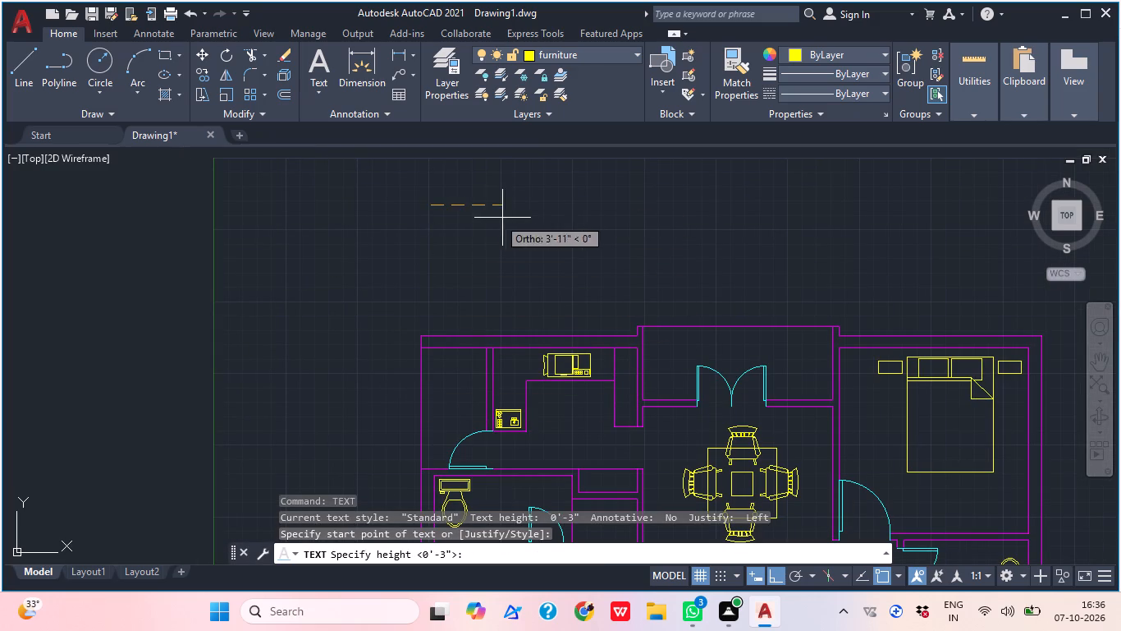
pyautogui.scroll(2, 425, 214)
pyautogui.scroll(-1, 425, 214)
pyautogui.scroll(1, 425, 214)
pyautogui.click(440, 223)
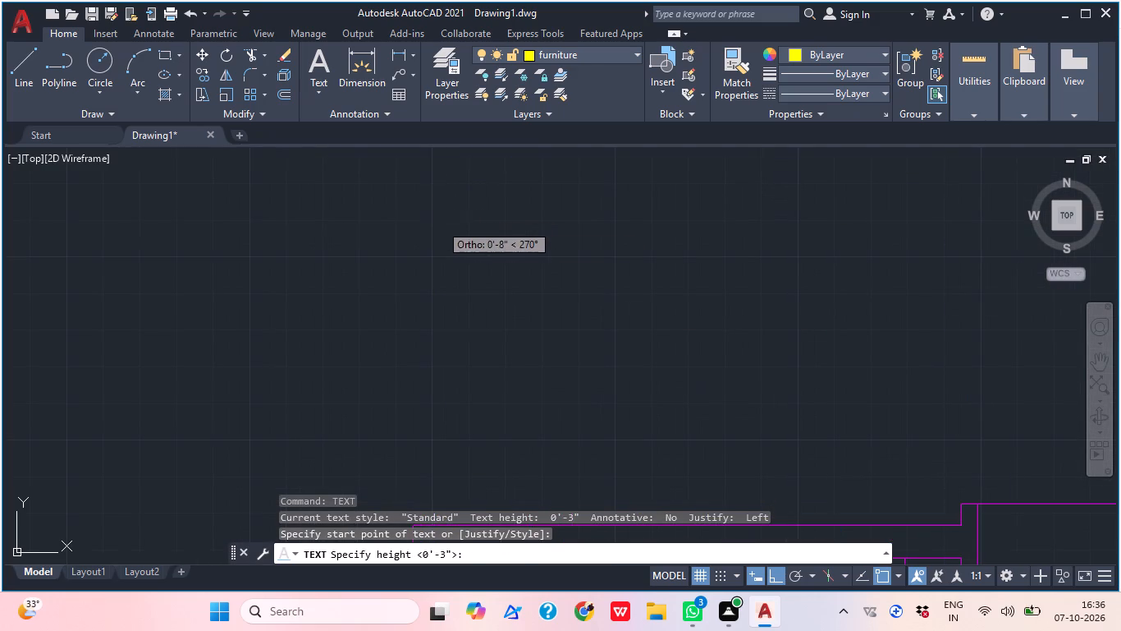
pyautogui.click(464, 199)
pyautogui.moveTo(488, 251); pyautogui.dragTo(458, 320, button='middle')
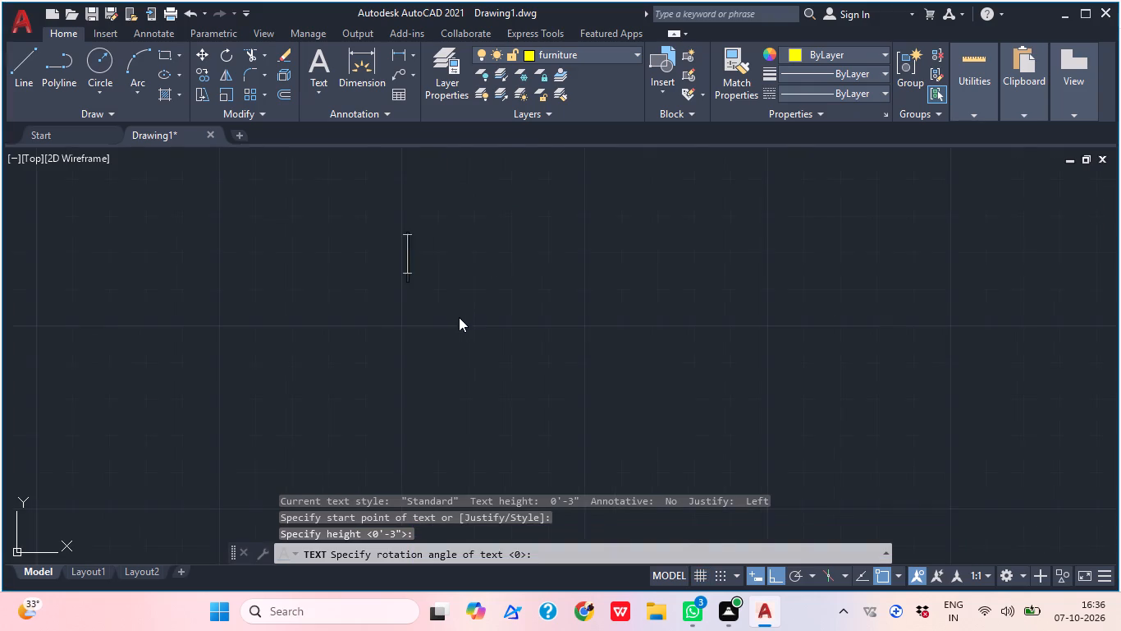
pyautogui.scroll(-2, 467, 311)
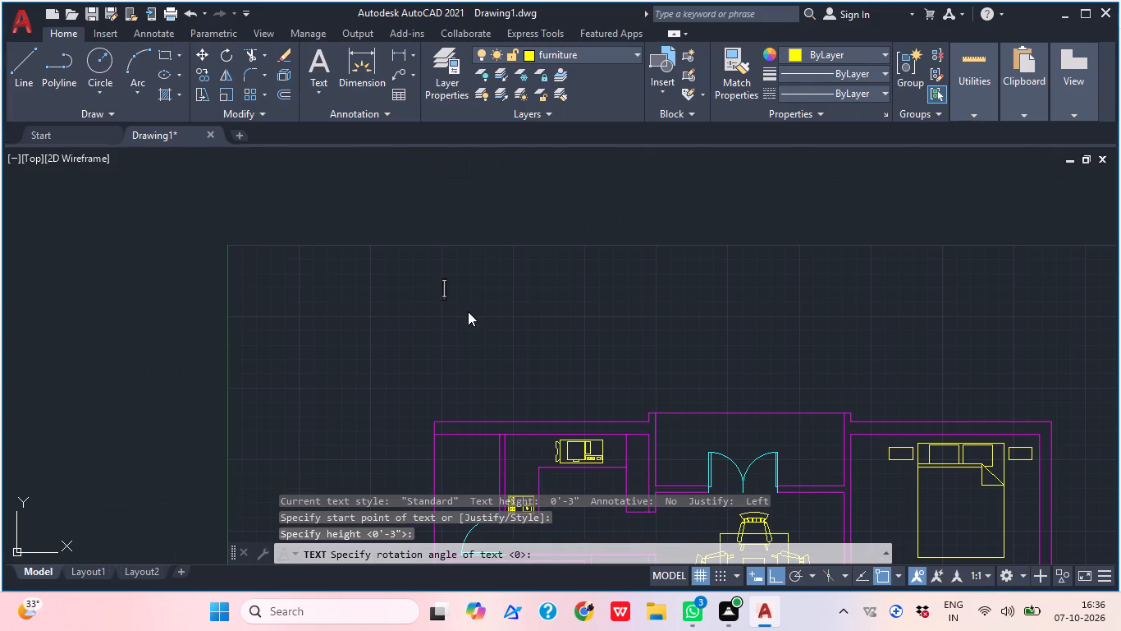
pyautogui.press('s')
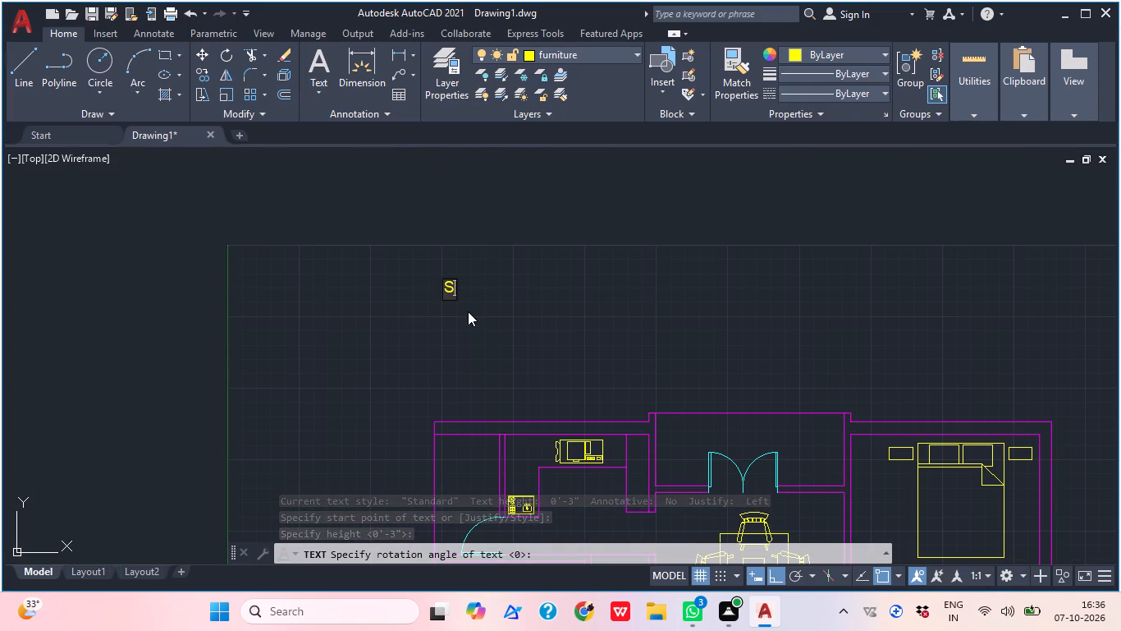
pyautogui.write('ervice')
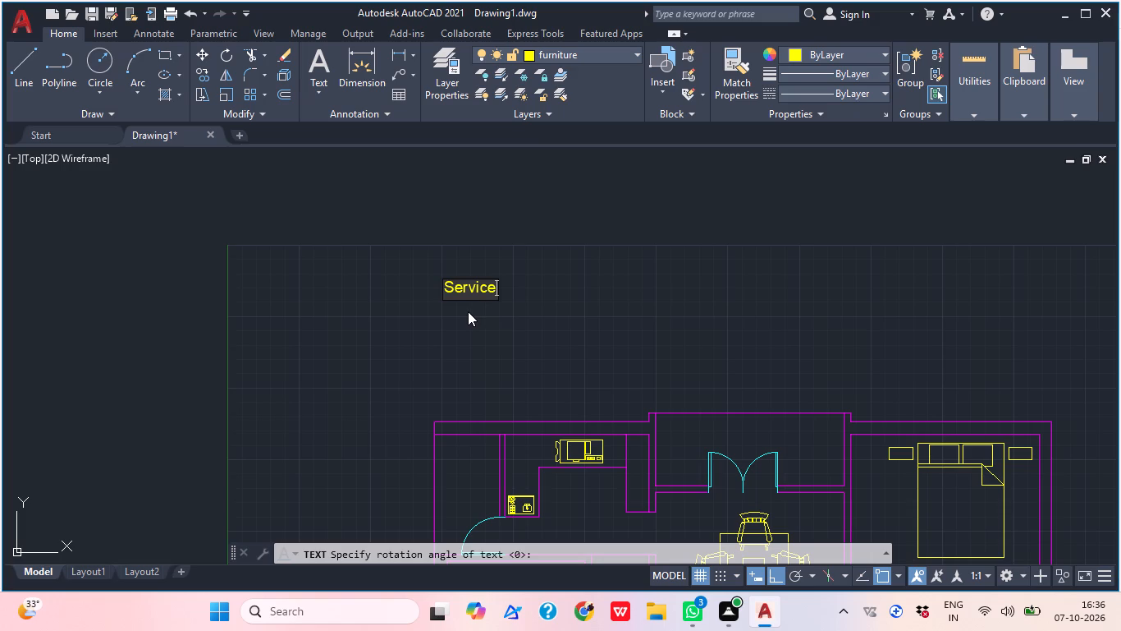
pyautogui.press('Return')
pyautogui.click(472, 311)
pyautogui.click(553, 329)
pyautogui.press('Escape')
# Copy the "Service" text once, placing the duplicate directly below the original.
pyautogui.click(502, 308)
pyautogui.click(413, 269)
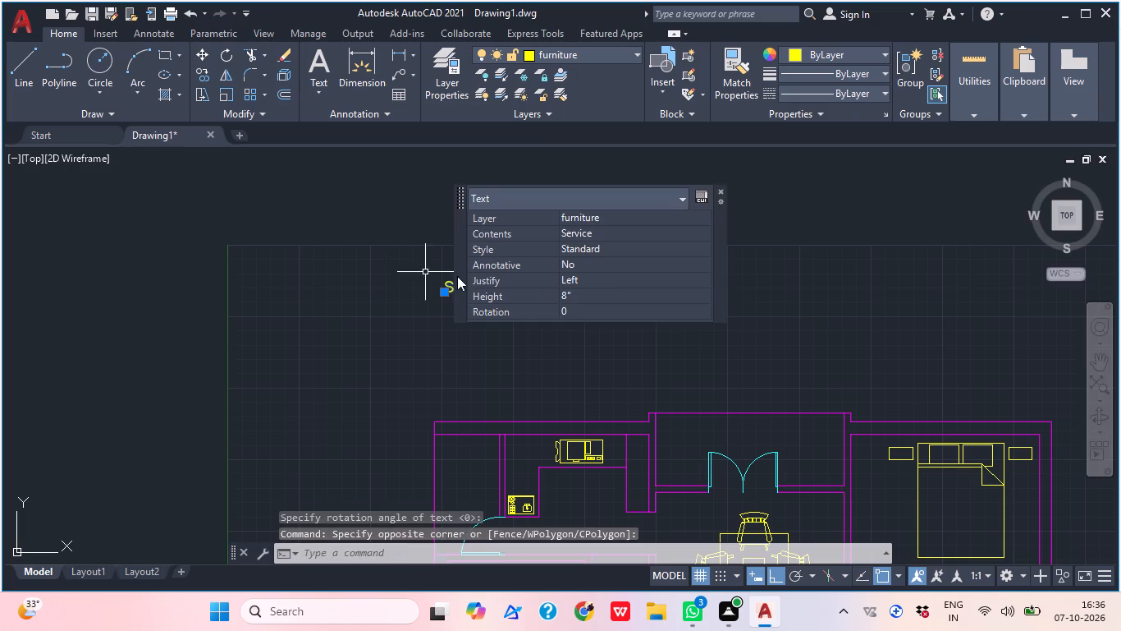
pyautogui.press('c')
pyautogui.press('o')
pyautogui.press('space')
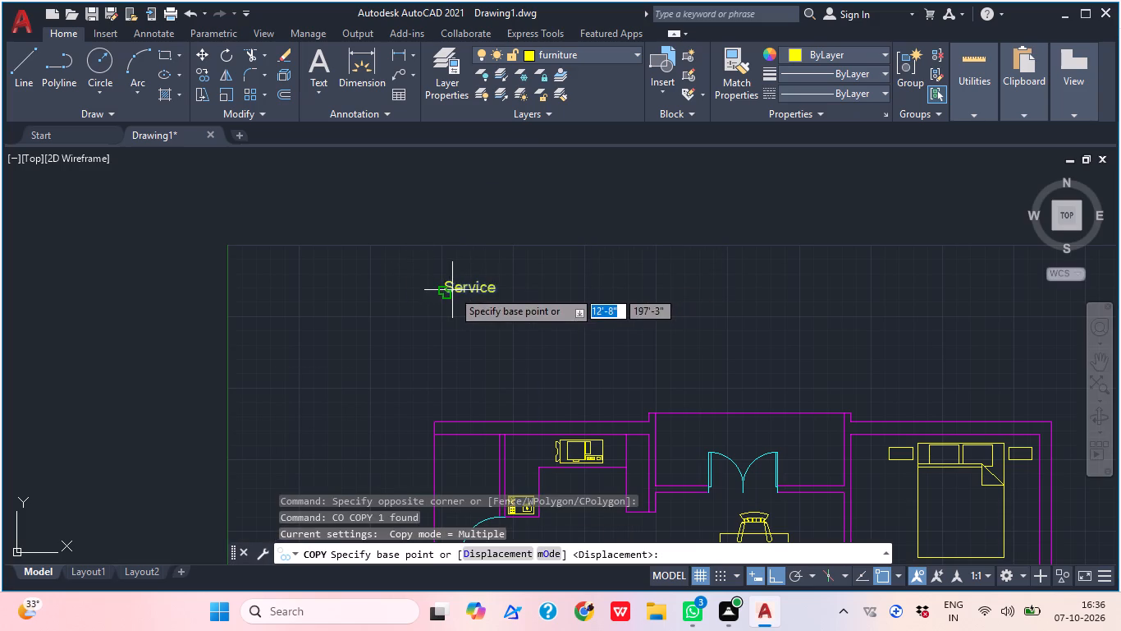
pyautogui.click(452, 290)
pyautogui.click(455, 318)
pyautogui.press('Escape')
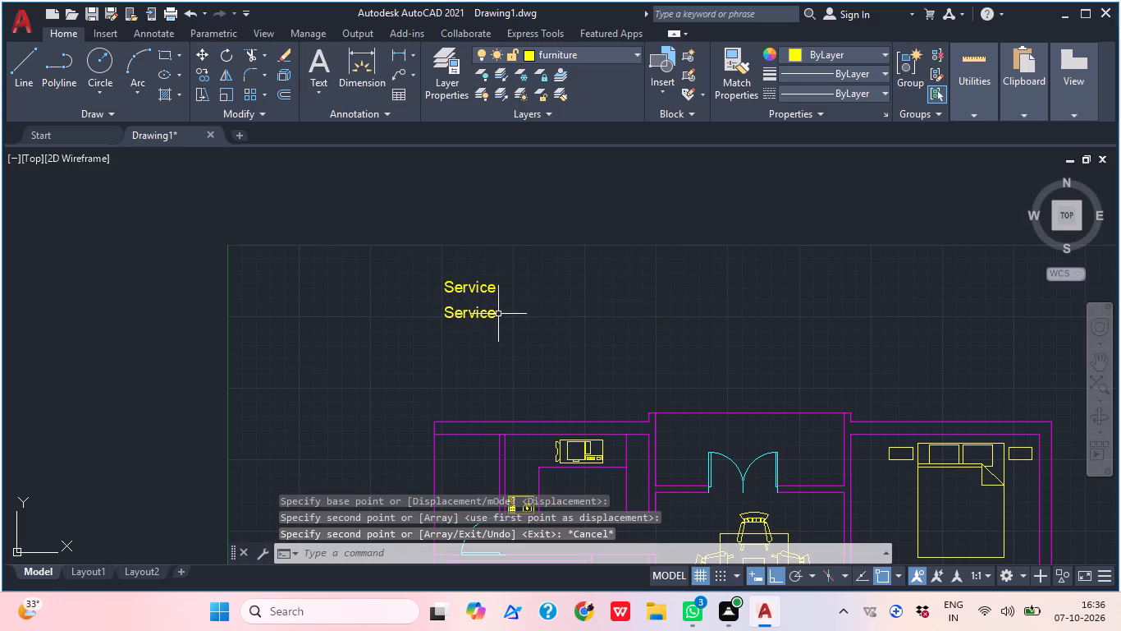
# Change the lower copy of the "Service" text to the room size 7'0"x3'0".
pyautogui.click(485, 319)
pyautogui.doubleClick(487, 320)
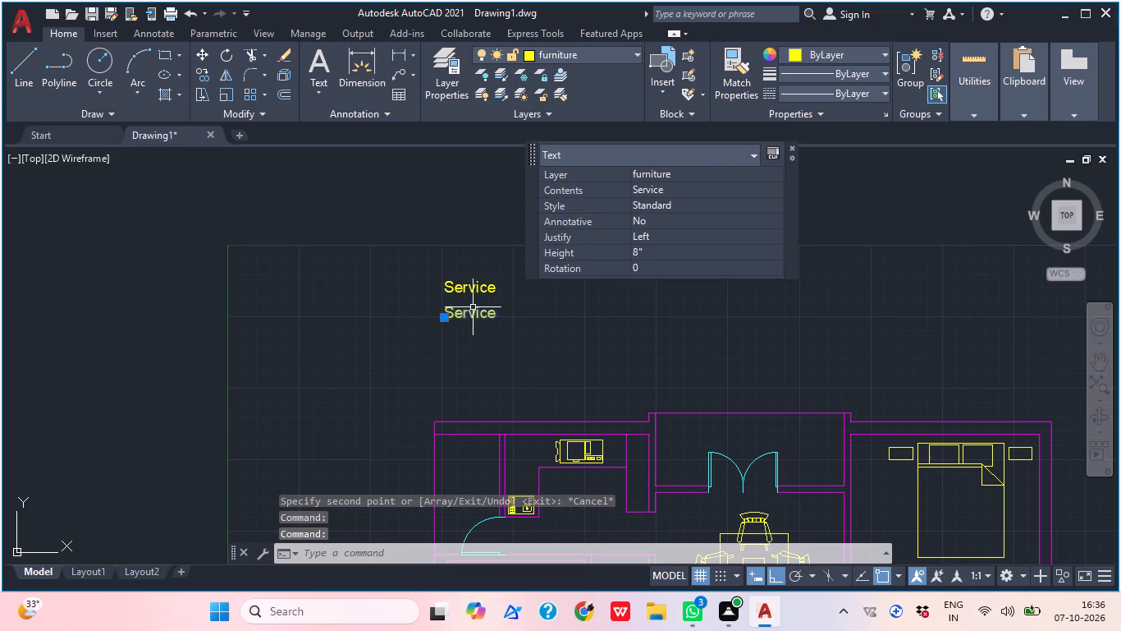
pyautogui.doubleClick(473, 307)
pyautogui.doubleClick(486, 315)
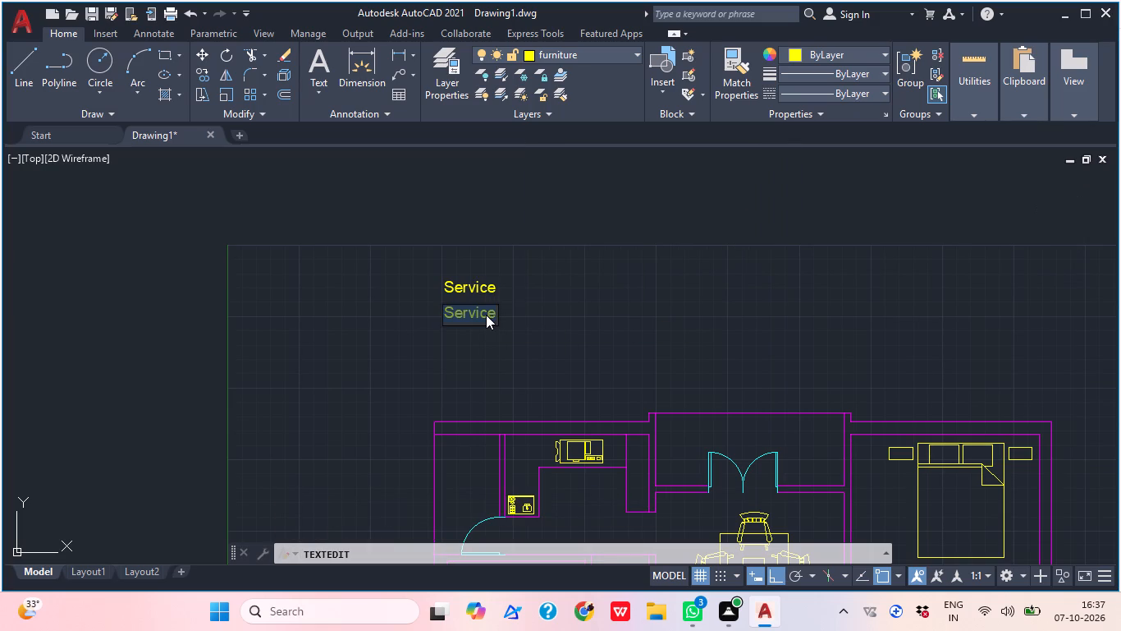
pyautogui.press('7')
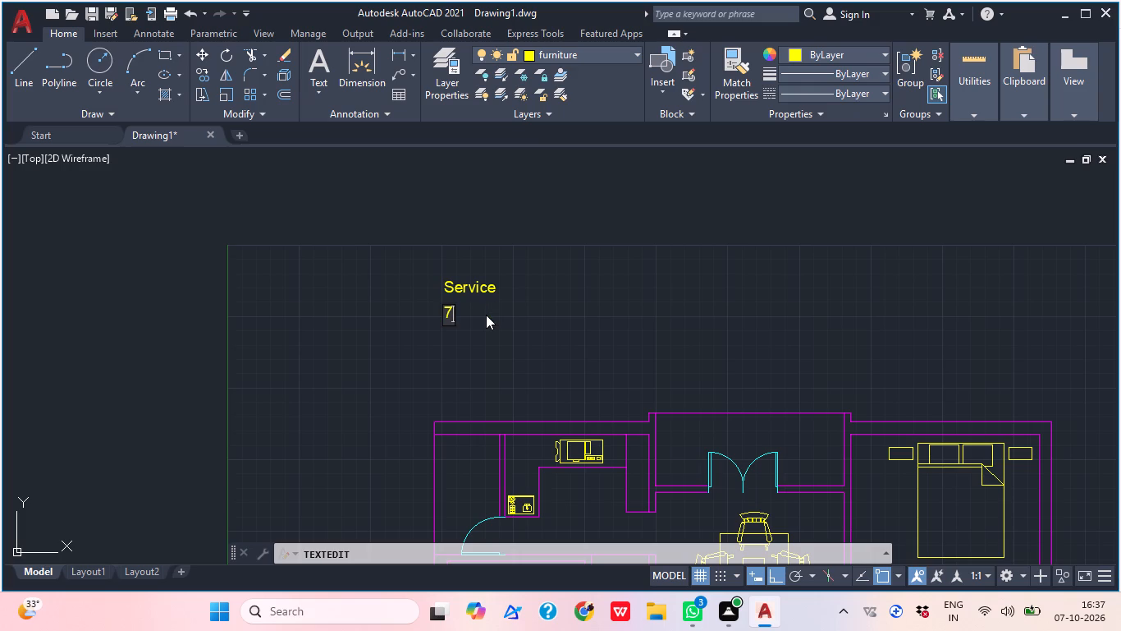
pyautogui.press("'")
pyautogui.press('0')
pyautogui.press('Return')
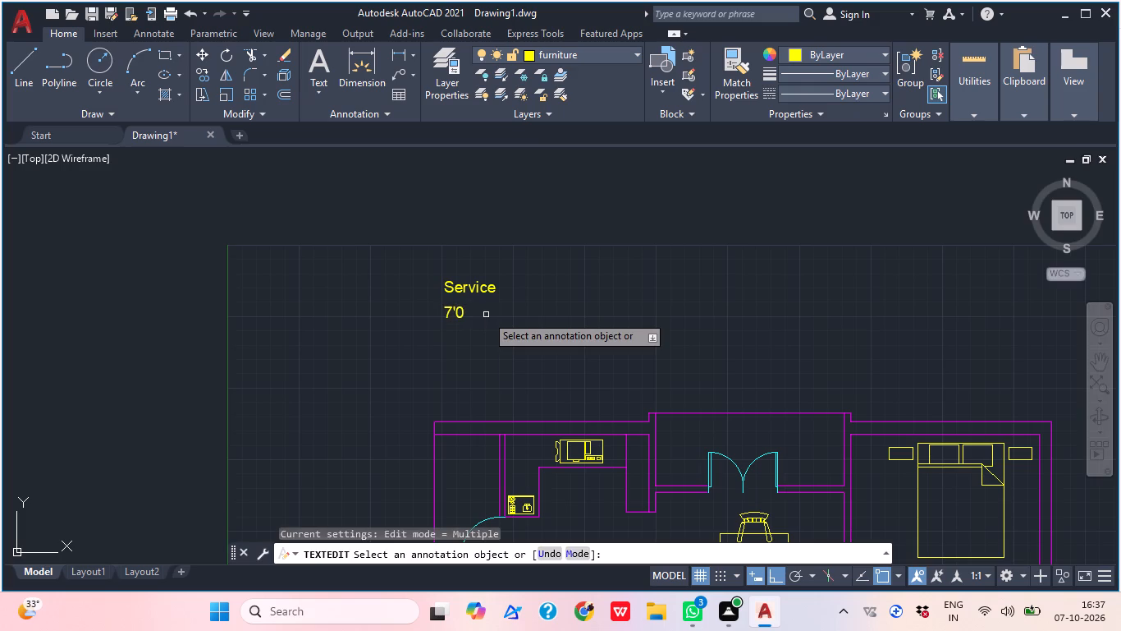
pyautogui.click(451, 311)
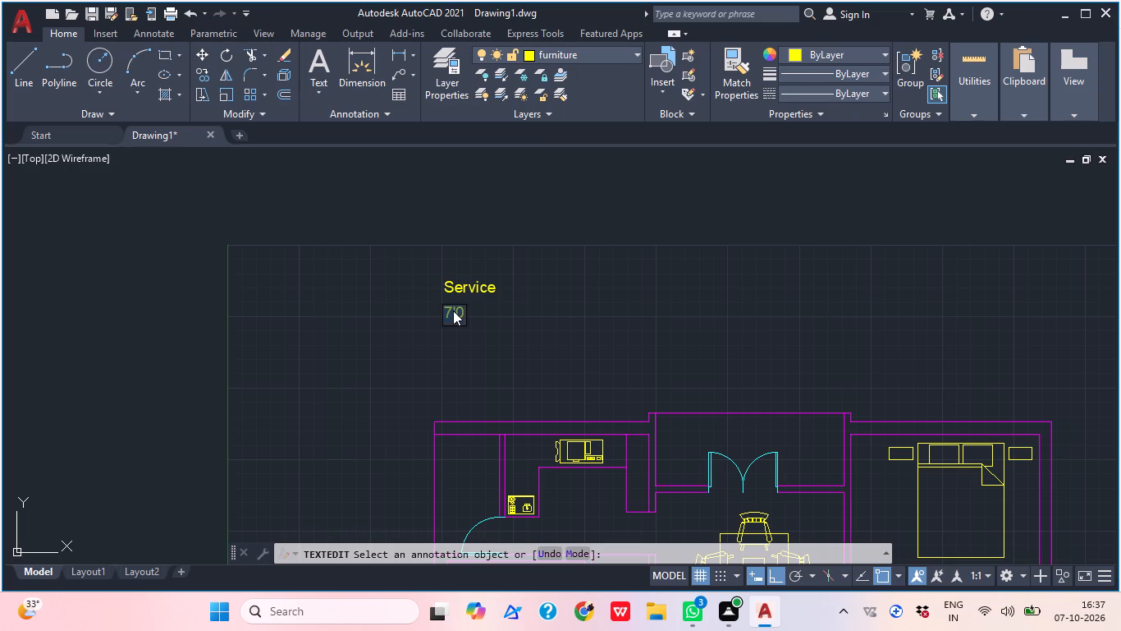
pyautogui.click(463, 313)
pyautogui.hotkey('shift', '"')
pyautogui.press('x')
pyautogui.write('3\'0"')
pyautogui.press('Return')
pyautogui.press('Escape')
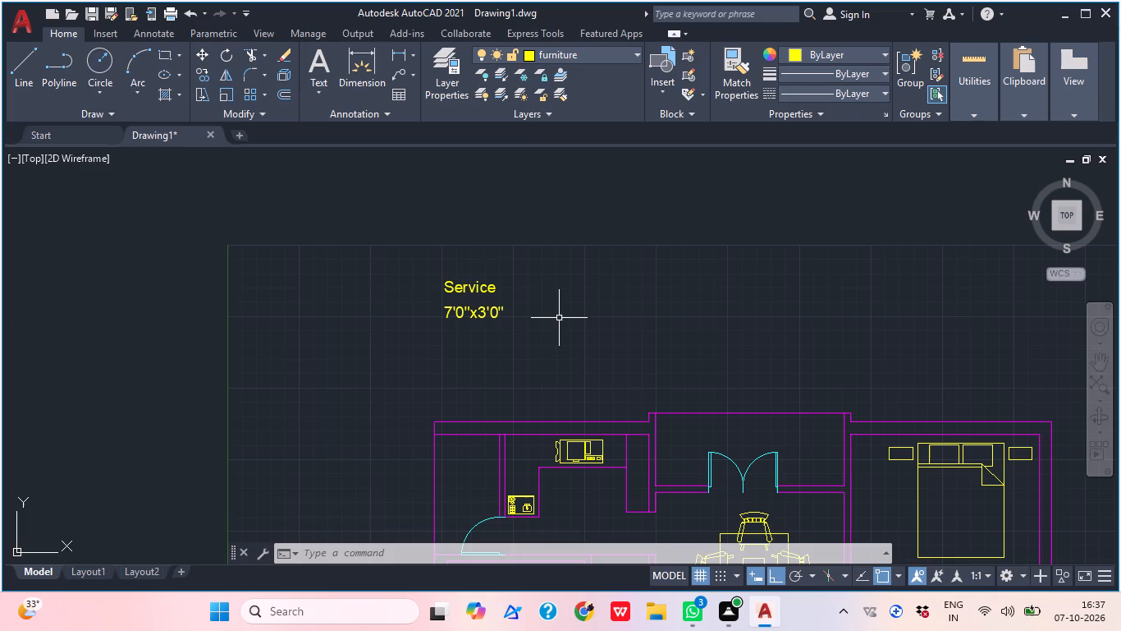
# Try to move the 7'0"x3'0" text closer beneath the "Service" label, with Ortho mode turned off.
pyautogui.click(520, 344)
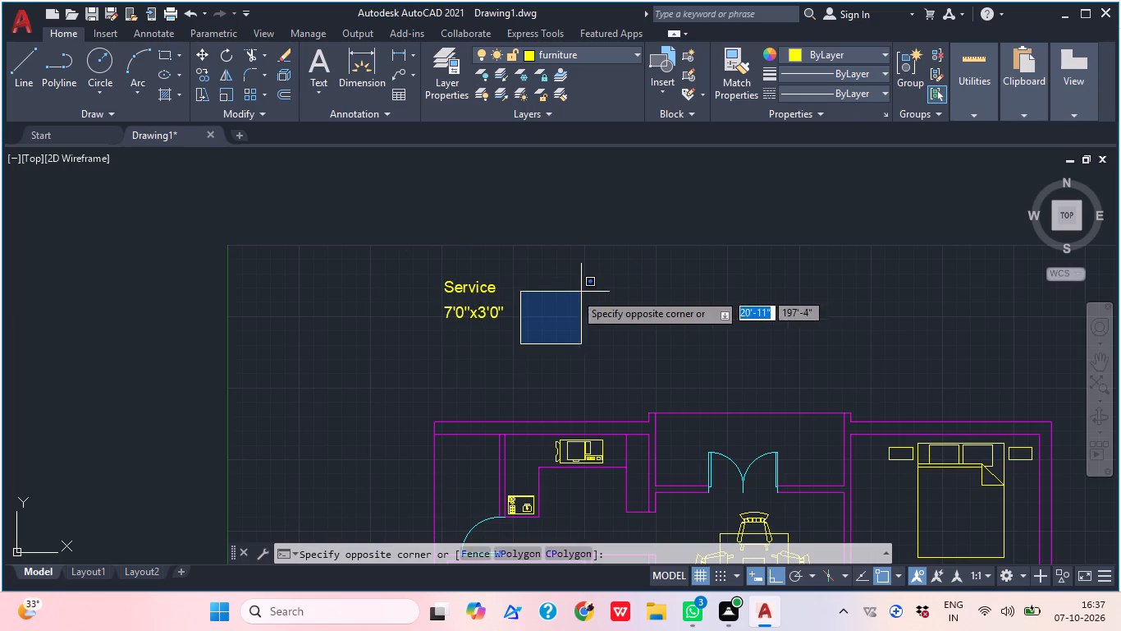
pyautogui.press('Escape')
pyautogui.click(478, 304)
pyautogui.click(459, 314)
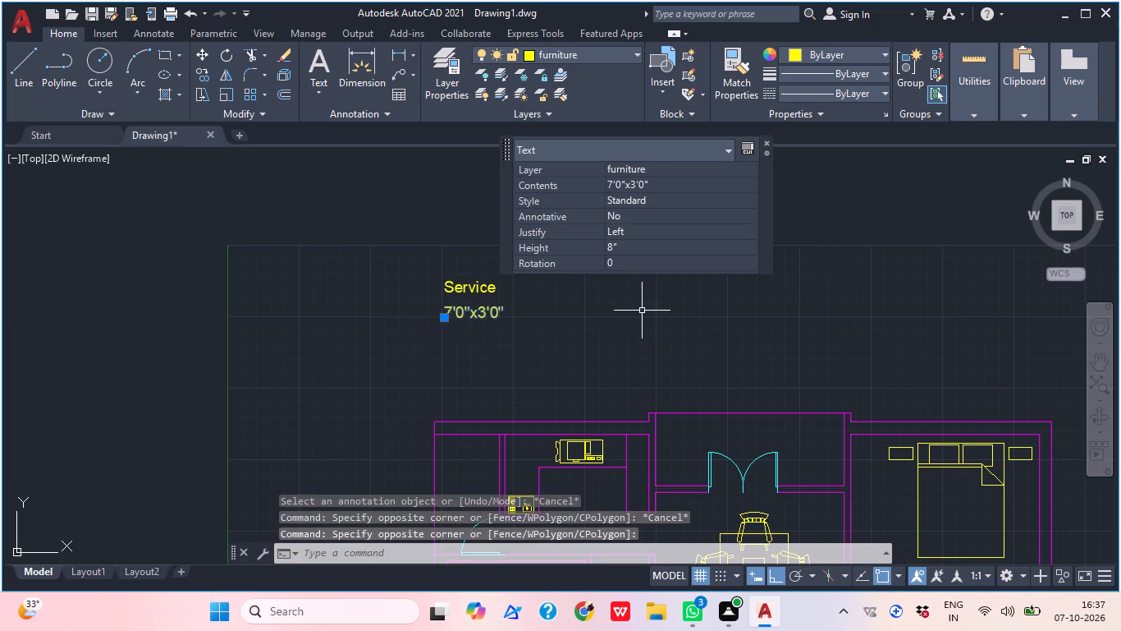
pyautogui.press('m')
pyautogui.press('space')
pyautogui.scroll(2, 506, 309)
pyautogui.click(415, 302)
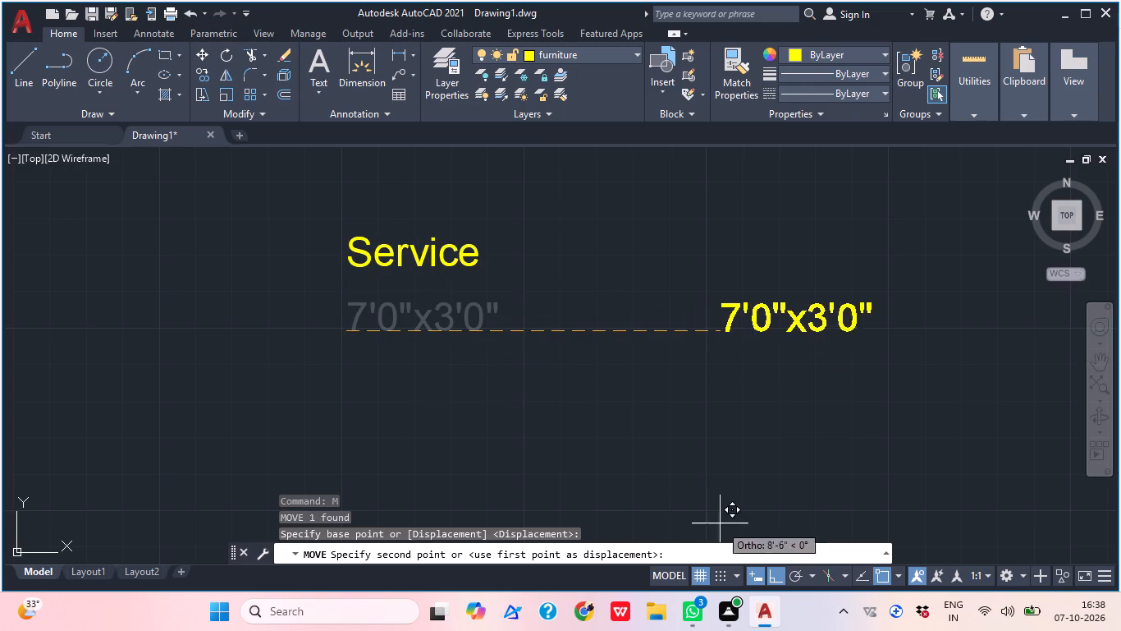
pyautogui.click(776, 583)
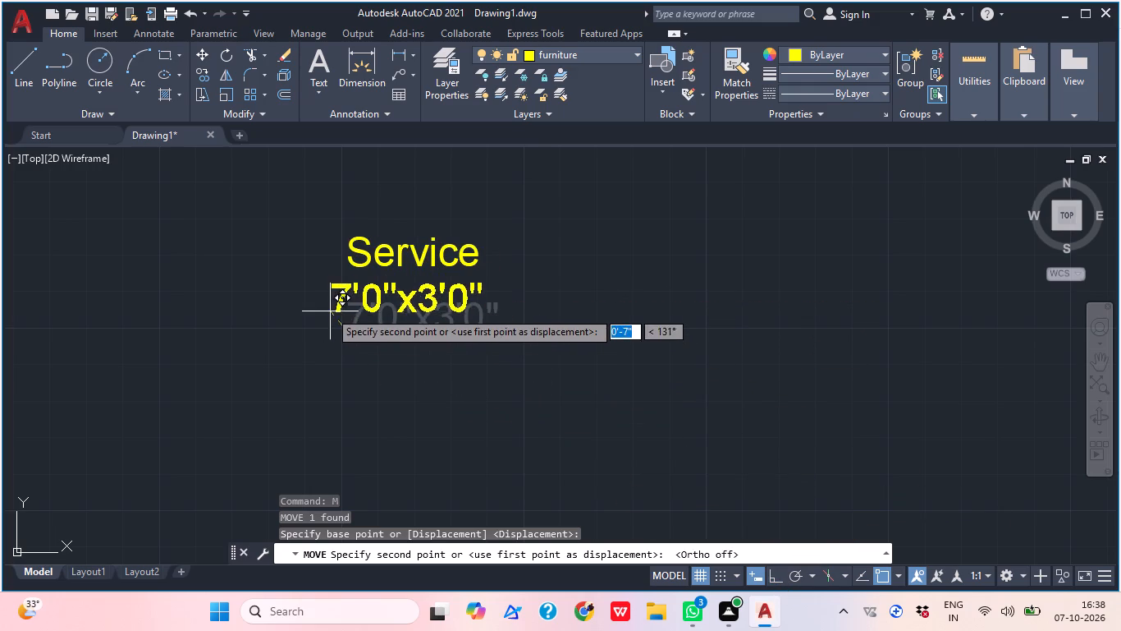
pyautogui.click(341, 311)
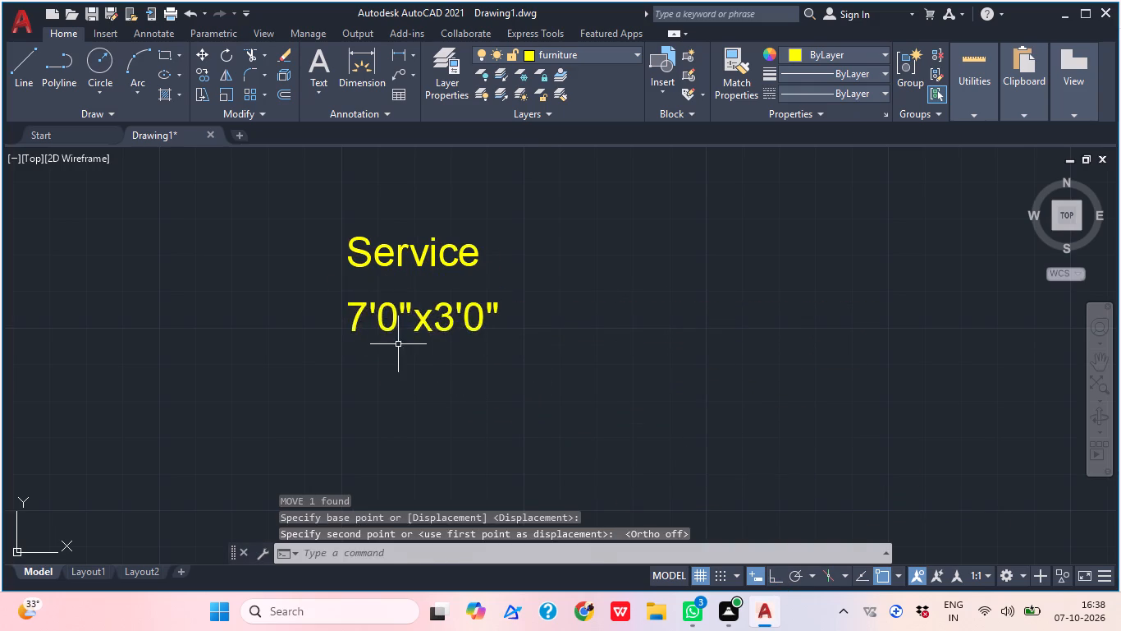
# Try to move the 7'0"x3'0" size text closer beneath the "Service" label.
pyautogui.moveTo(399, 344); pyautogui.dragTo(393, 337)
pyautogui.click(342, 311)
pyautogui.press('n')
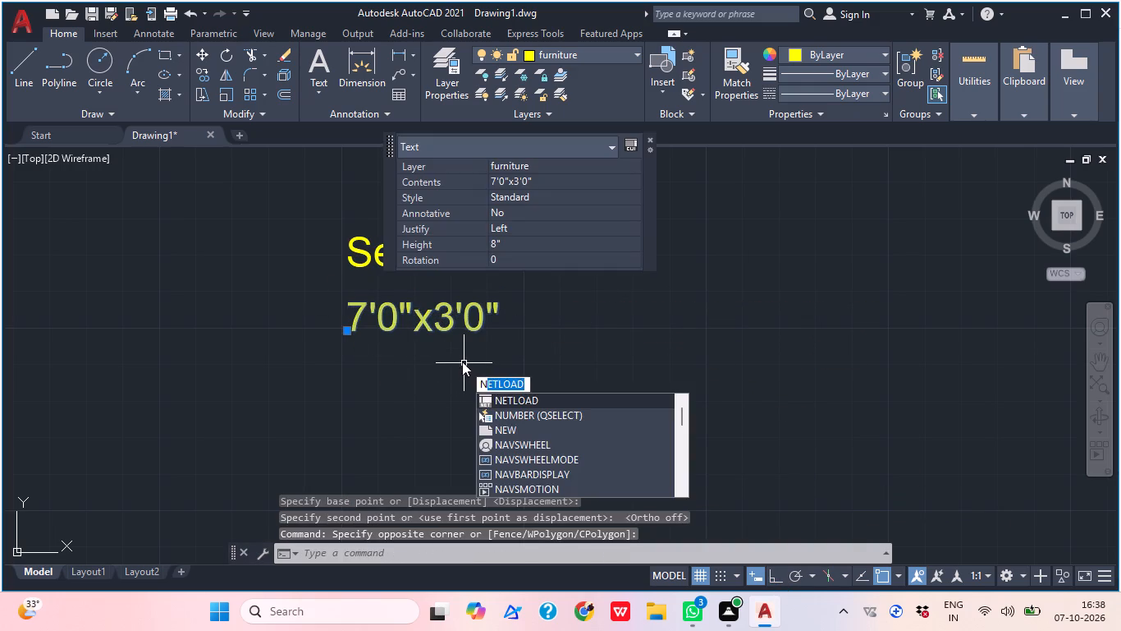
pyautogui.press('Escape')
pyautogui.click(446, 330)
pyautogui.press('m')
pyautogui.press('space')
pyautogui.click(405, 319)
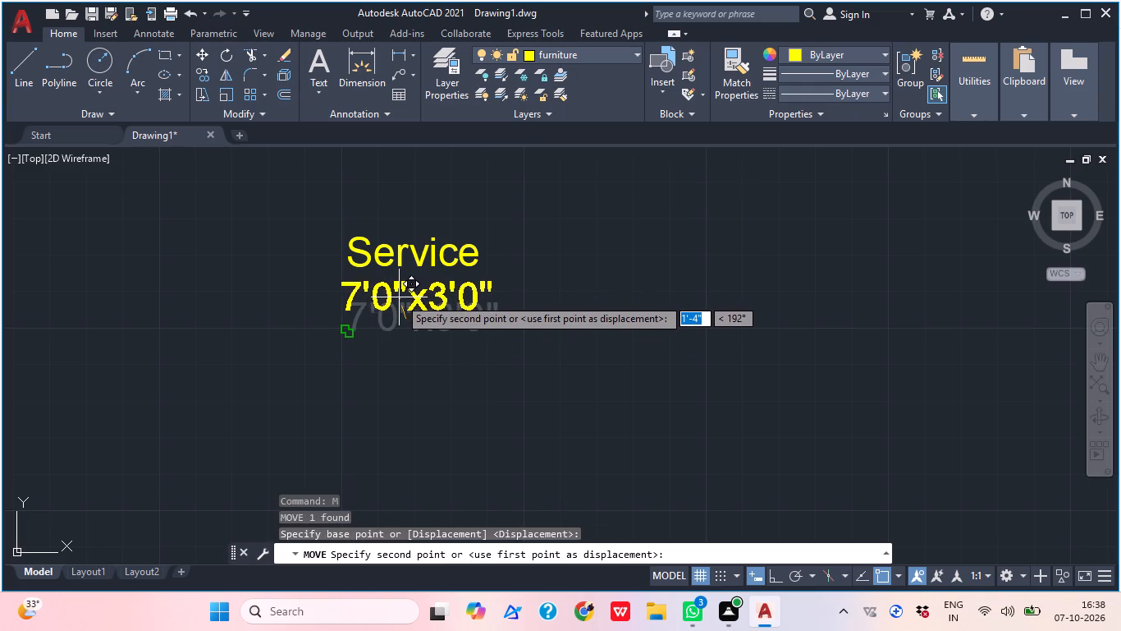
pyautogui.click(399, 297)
# Move the 7'0"x3'0" size text so it sits centred and close beneath the "Service" label.
pyautogui.moveTo(425, 355); pyautogui.dragTo(416, 352)
pyautogui.click(327, 311)
pyautogui.press('m')
pyautogui.press('space')
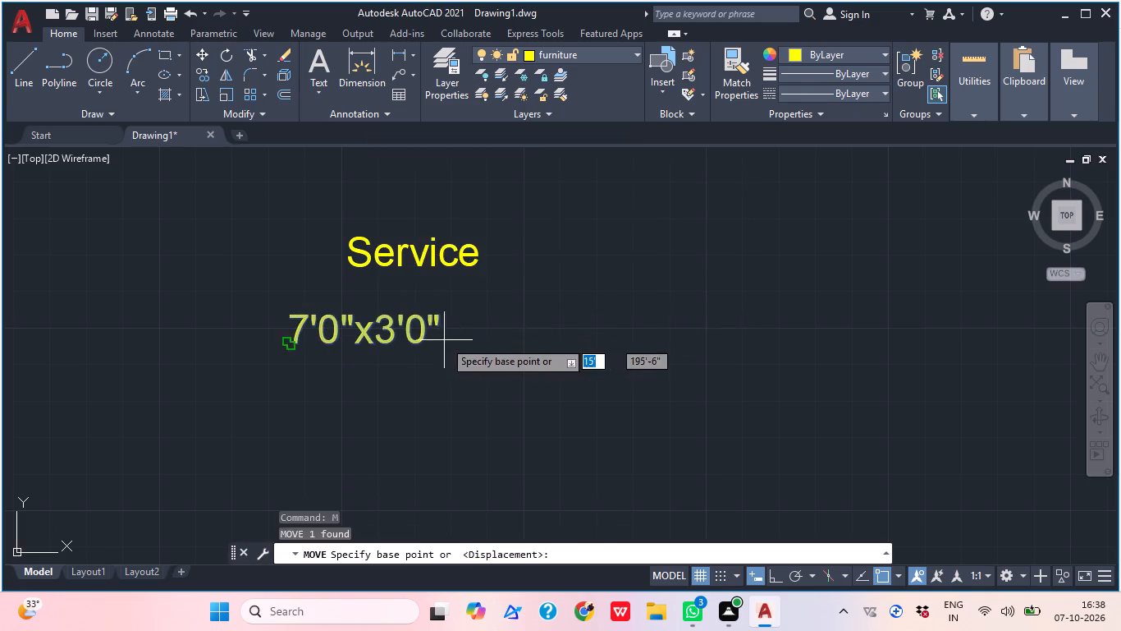
pyautogui.scroll(1, 402, 316)
pyautogui.click(355, 321)
pyautogui.scroll(2, 409, 293)
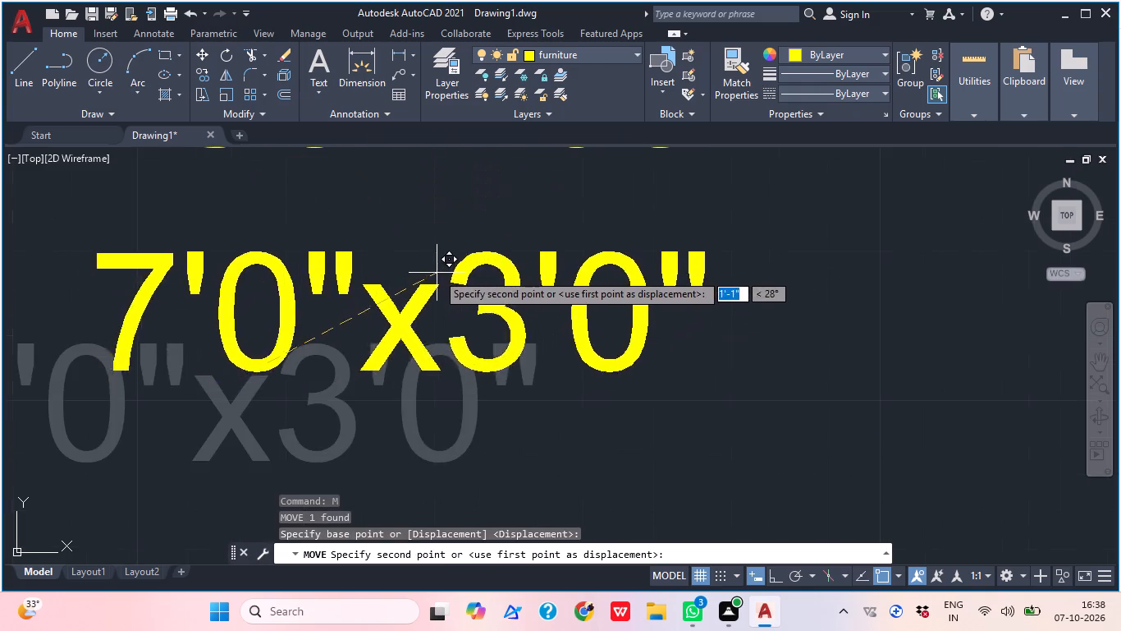
pyautogui.moveTo(436, 278); pyautogui.dragTo(396, 493, button='middle')
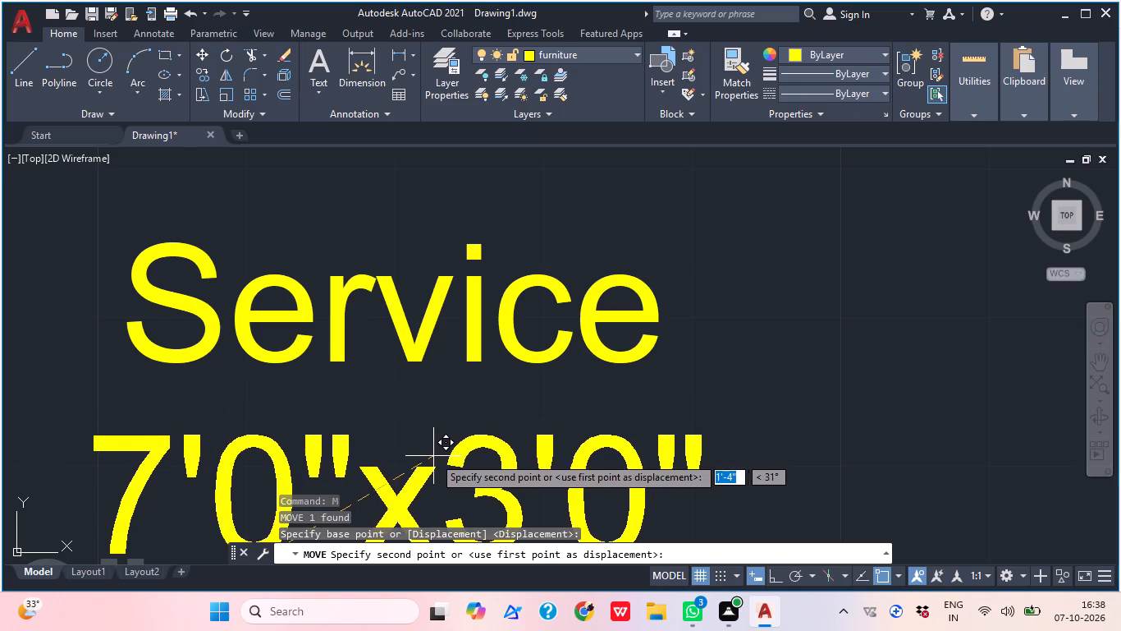
pyautogui.click(433, 456)
pyautogui.scroll(-7, 478, 394)
pyautogui.moveTo(551, 446); pyautogui.dragTo(543, 440)
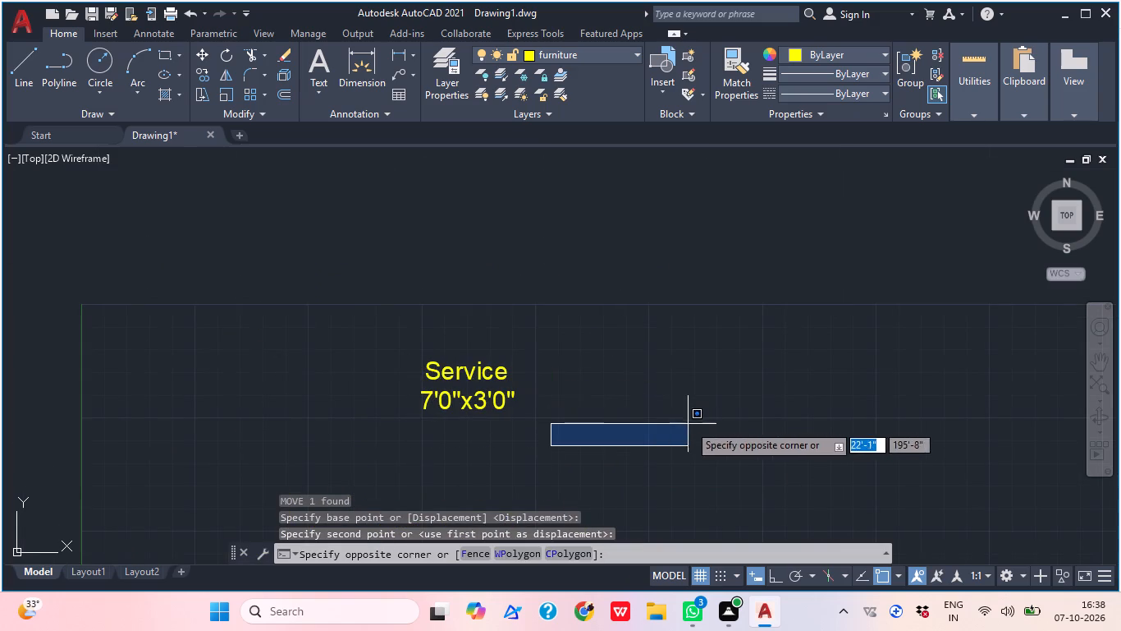
pyautogui.press('Escape')
# Copy the "Service" and 7'0"x3'0" texts together in multiple mode, placing the first copy inside the upper unit's kitchen.
pyautogui.click(548, 421)
pyautogui.click(428, 357)
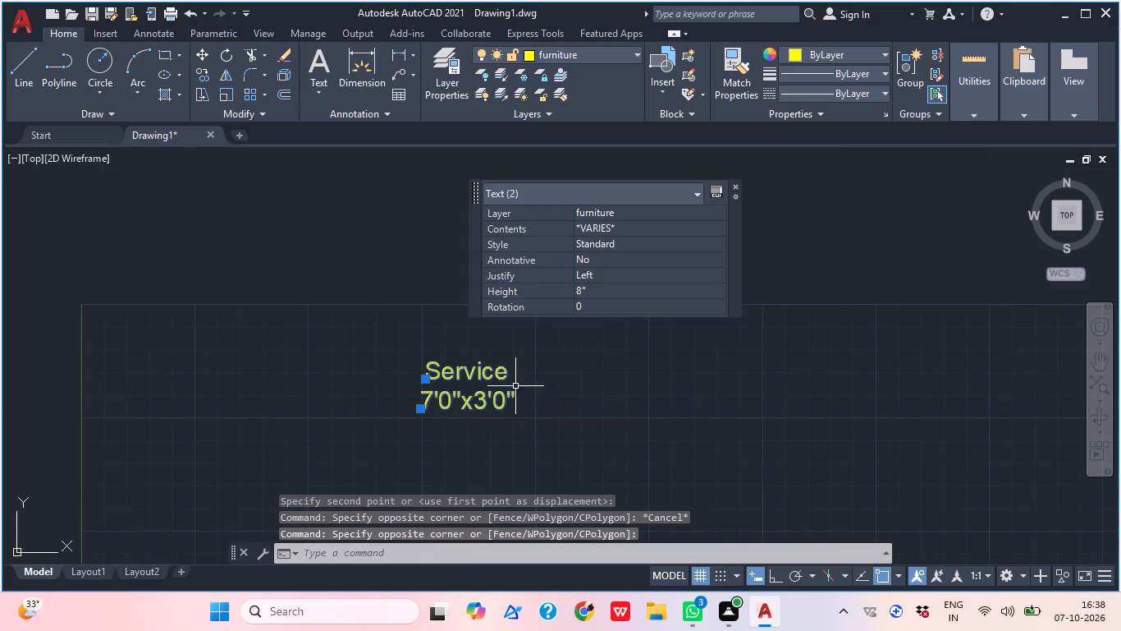
pyautogui.press('c')
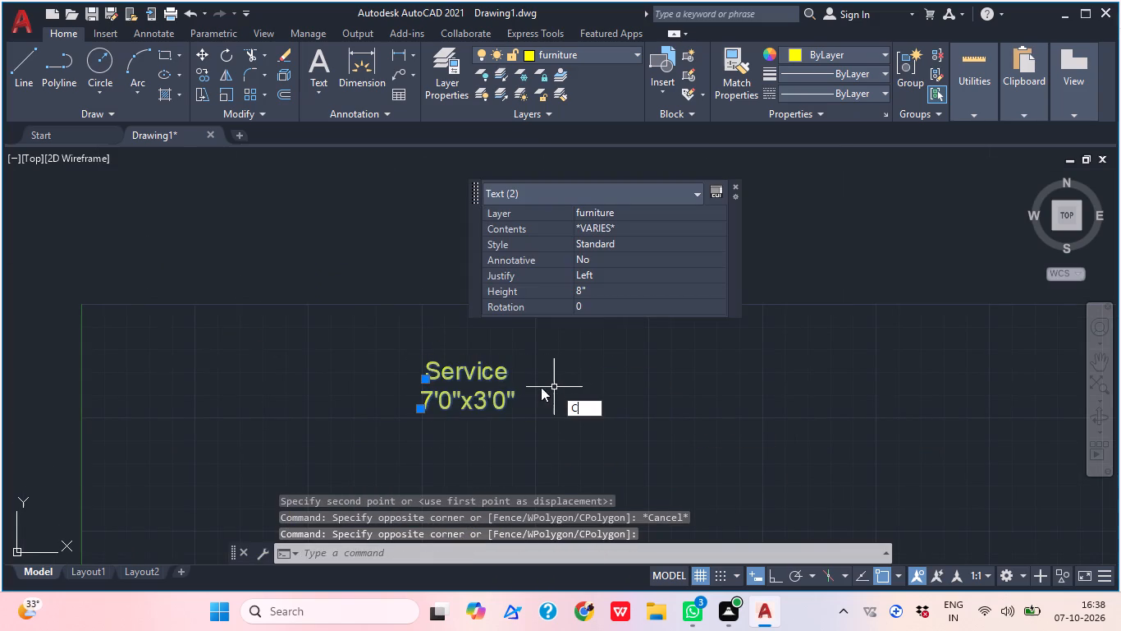
pyautogui.press('o')
pyautogui.press('m')
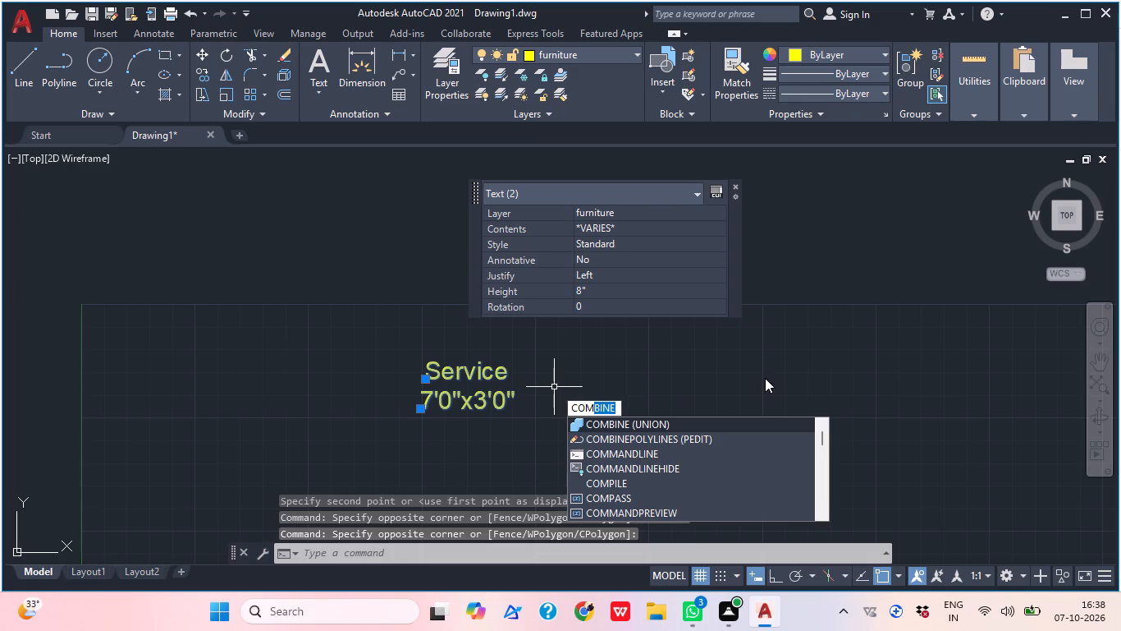
pyautogui.press('BackSpace')
pyautogui.press('BackSpace')
pyautogui.press('Return')
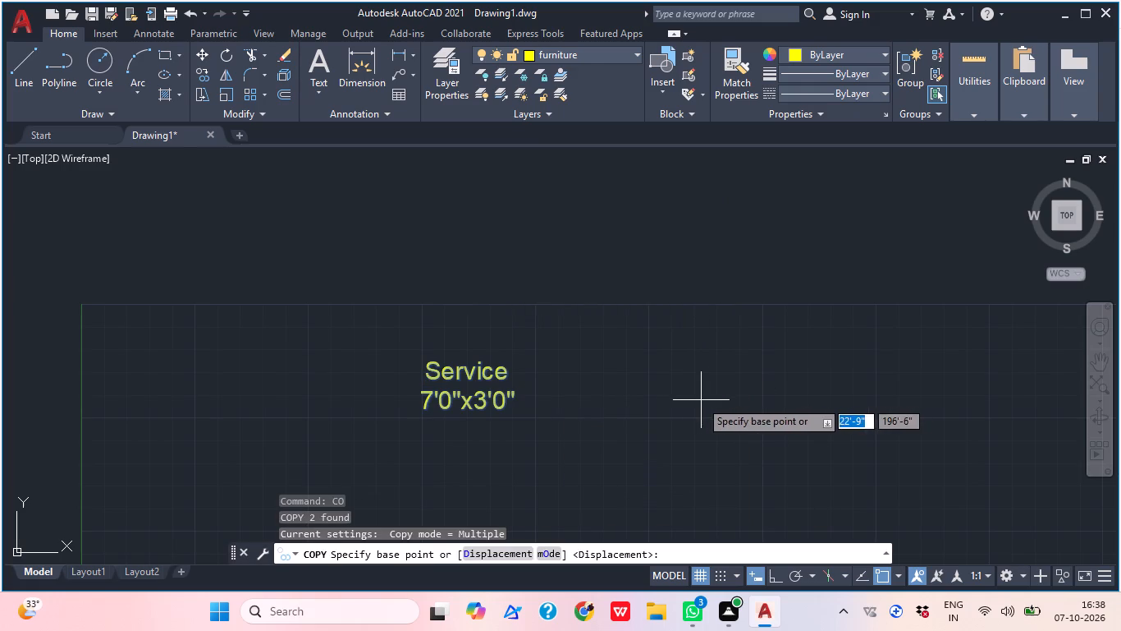
pyautogui.click(467, 377)
pyautogui.scroll(1, 555, 254)
pyautogui.scroll(-2, 556, 251)
pyautogui.moveTo(561, 361); pyautogui.dragTo(545, 272, button='middle')
pyautogui.scroll(-1, 545, 272)
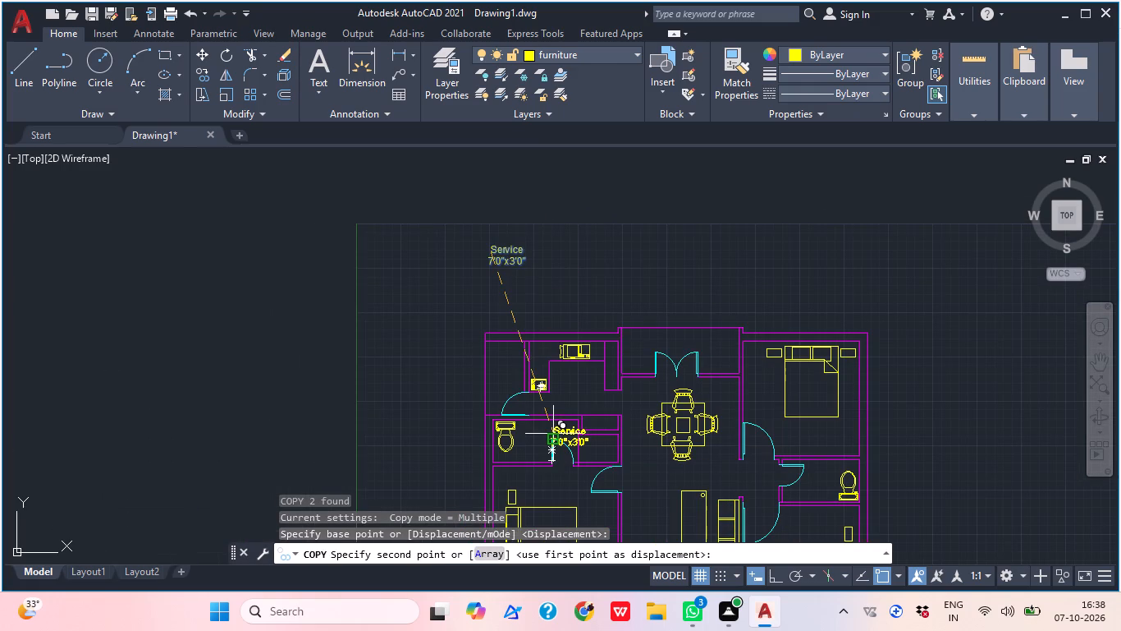
pyautogui.scroll(2, 538, 343)
pyautogui.moveTo(583, 422); pyautogui.dragTo(550, 358, button='middle')
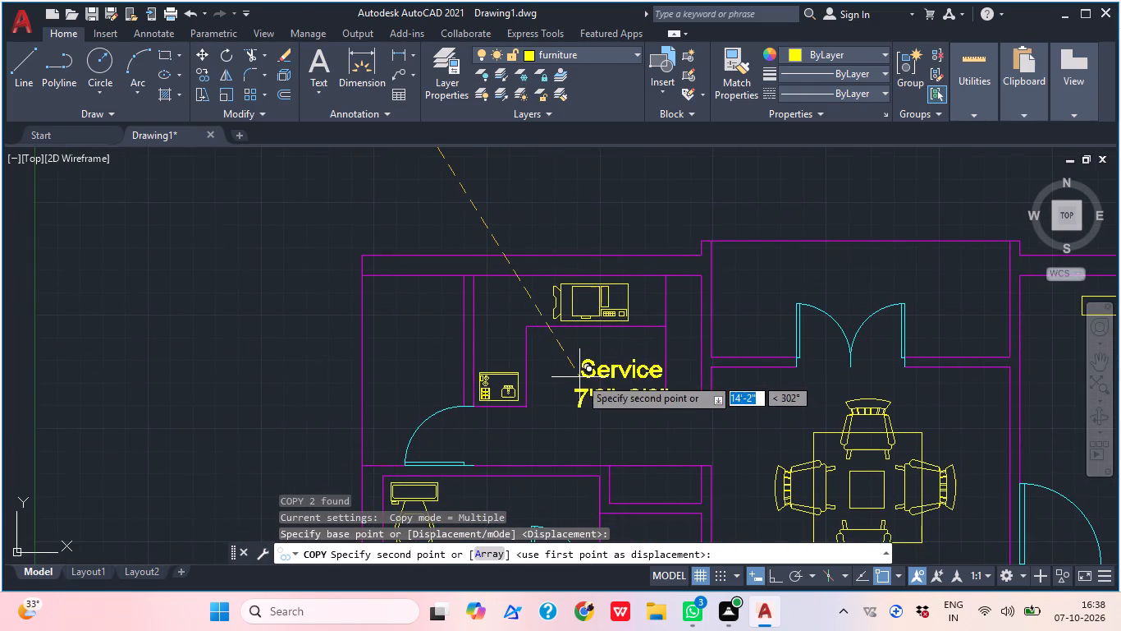
pyautogui.click(555, 366)
# Place label copies in the upper unit's balcony outside the double door and below the bed in its top-right bedroom.
pyautogui.moveTo(624, 360); pyautogui.dragTo(466, 284, button='middle')
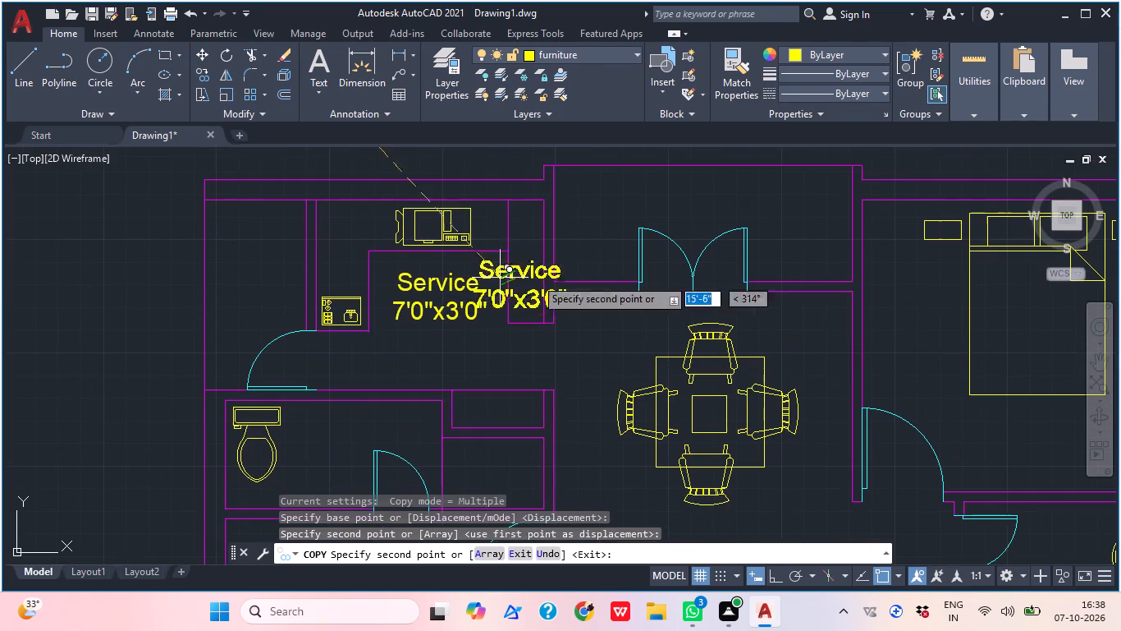
pyautogui.moveTo(690, 306); pyautogui.dragTo(642, 335, button='middle')
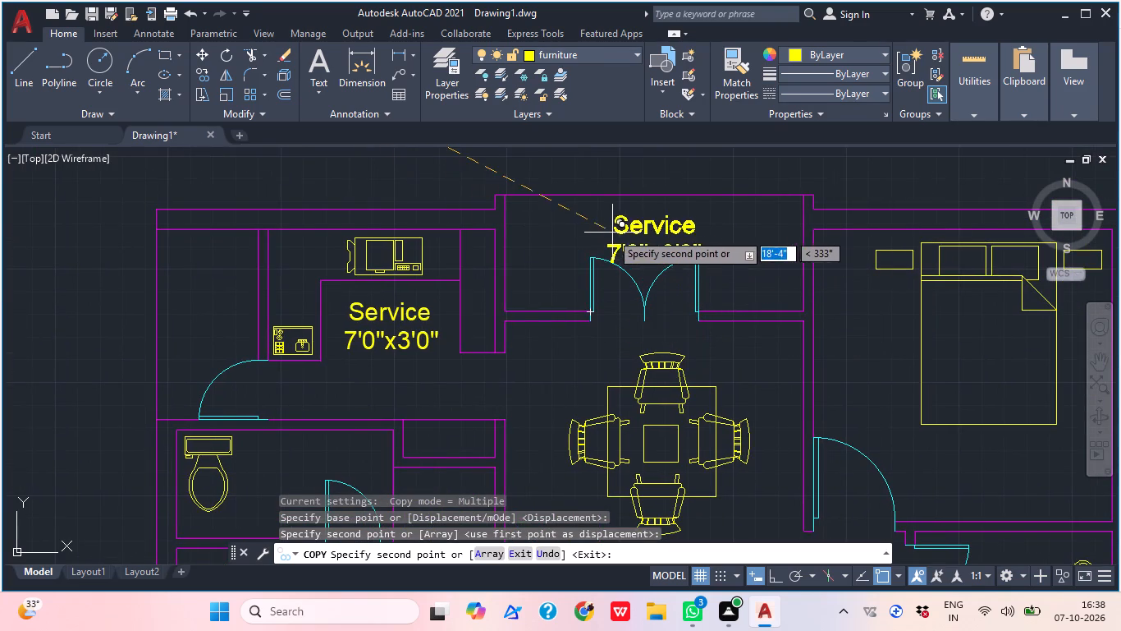
pyautogui.click(601, 219)
pyautogui.moveTo(752, 243); pyautogui.dragTo(522, 202, button='middle')
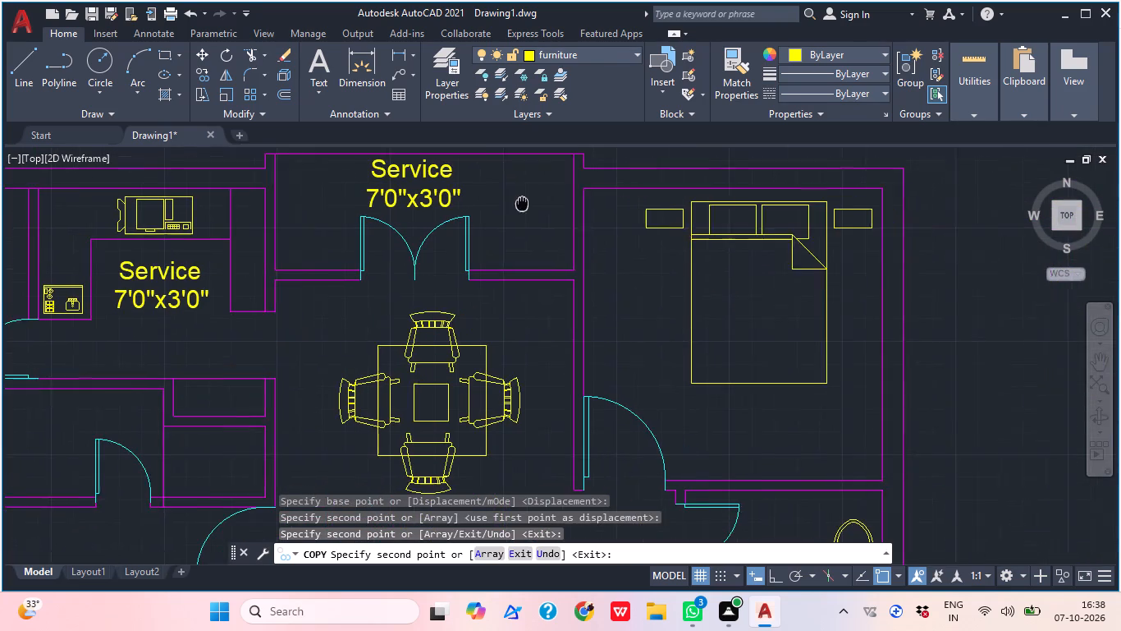
pyautogui.moveTo(522, 202); pyautogui.dragTo(515, 202, button='middle')
pyautogui.scroll(-1, 617, 274)
pyautogui.moveTo(602, 273); pyautogui.dragTo(533, 187, button='middle')
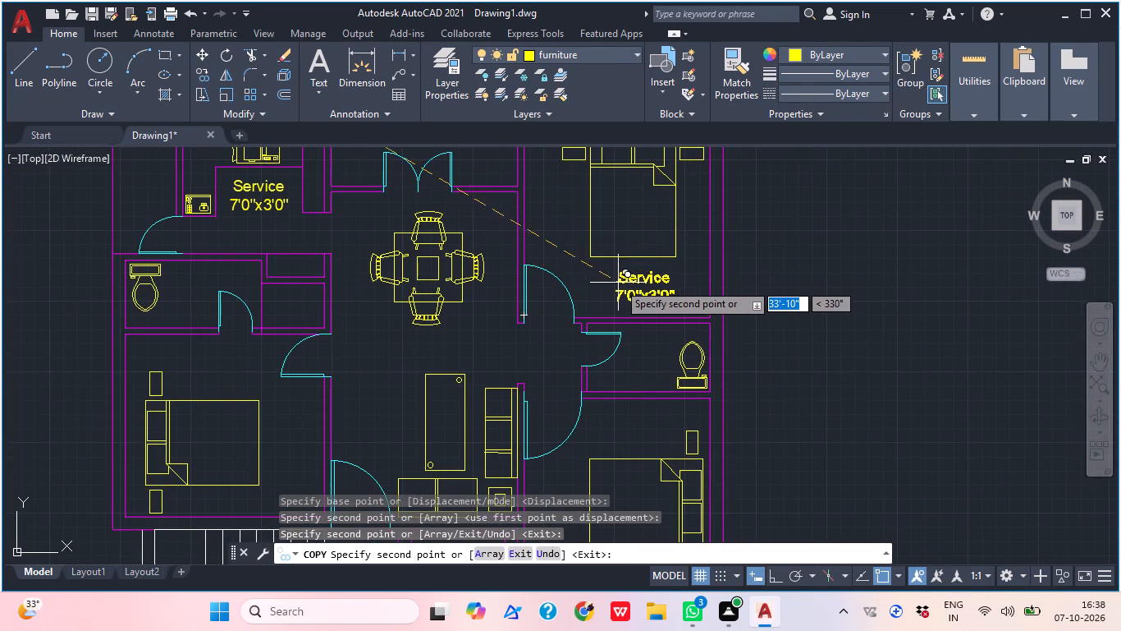
pyautogui.click(627, 274)
# Place label copies in the upper unit's right-hand bathroom and above the bed in the bedroom beneath it.
pyautogui.moveTo(621, 321); pyautogui.dragTo(629, 207, button='middle')
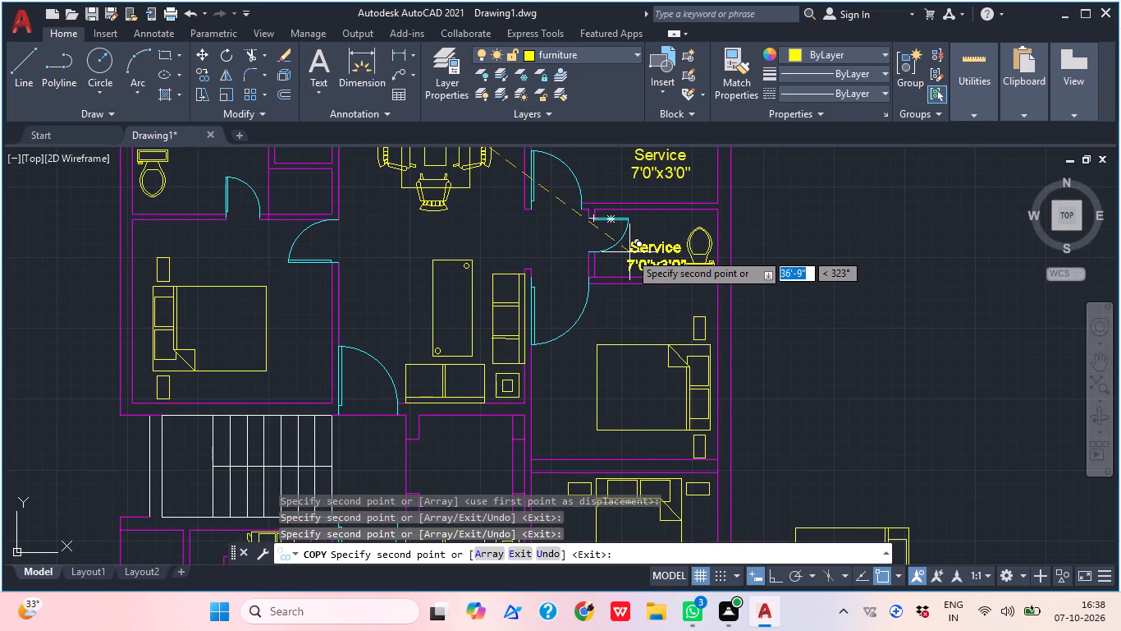
pyautogui.scroll(4, 630, 251)
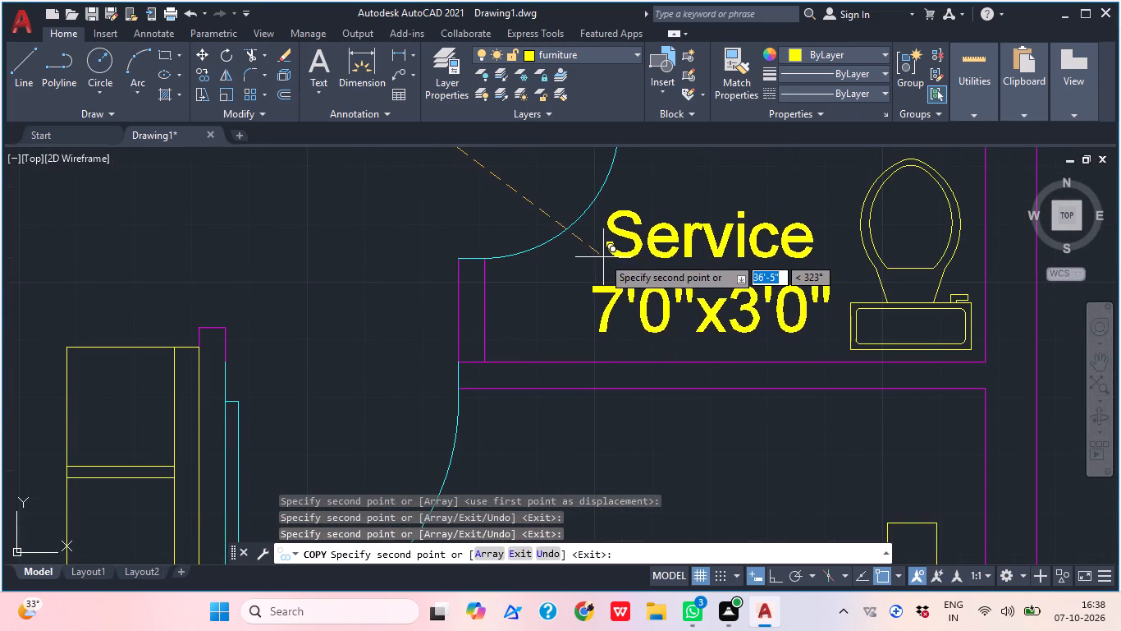
pyautogui.click(602, 256)
pyautogui.scroll(-3, 607, 196)
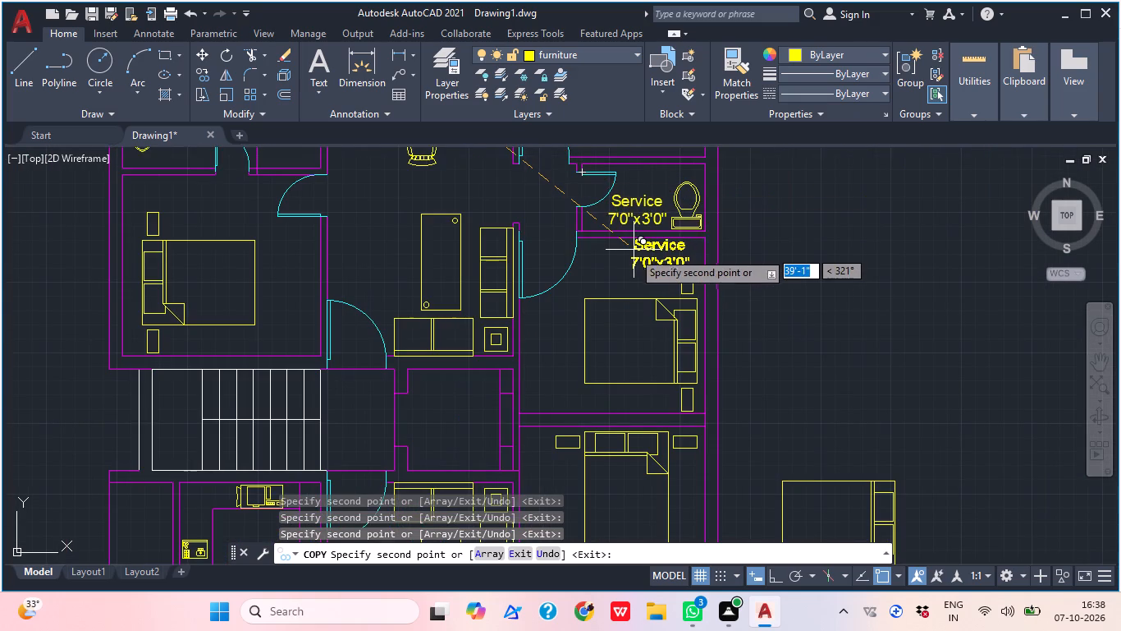
pyautogui.click(598, 266)
# Place label copies below the bed in the lower unit's upper right bedroom and in the bathroom beneath that room.
pyautogui.moveTo(604, 332); pyautogui.dragTo(602, 231, button='middle')
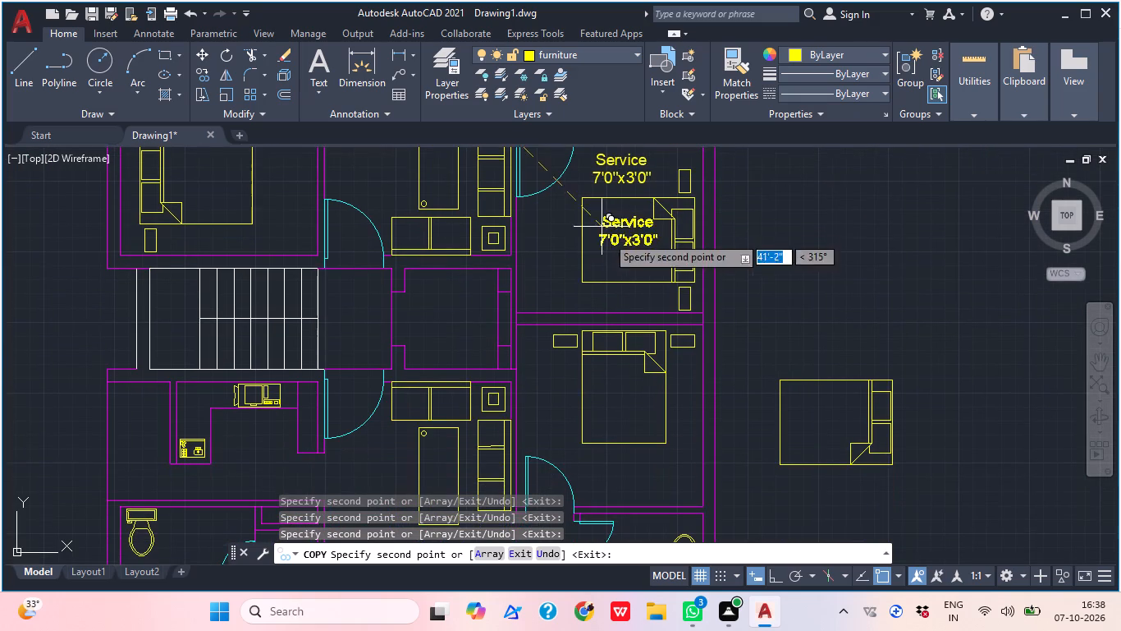
pyautogui.moveTo(603, 384); pyautogui.dragTo(605, 343, button='middle')
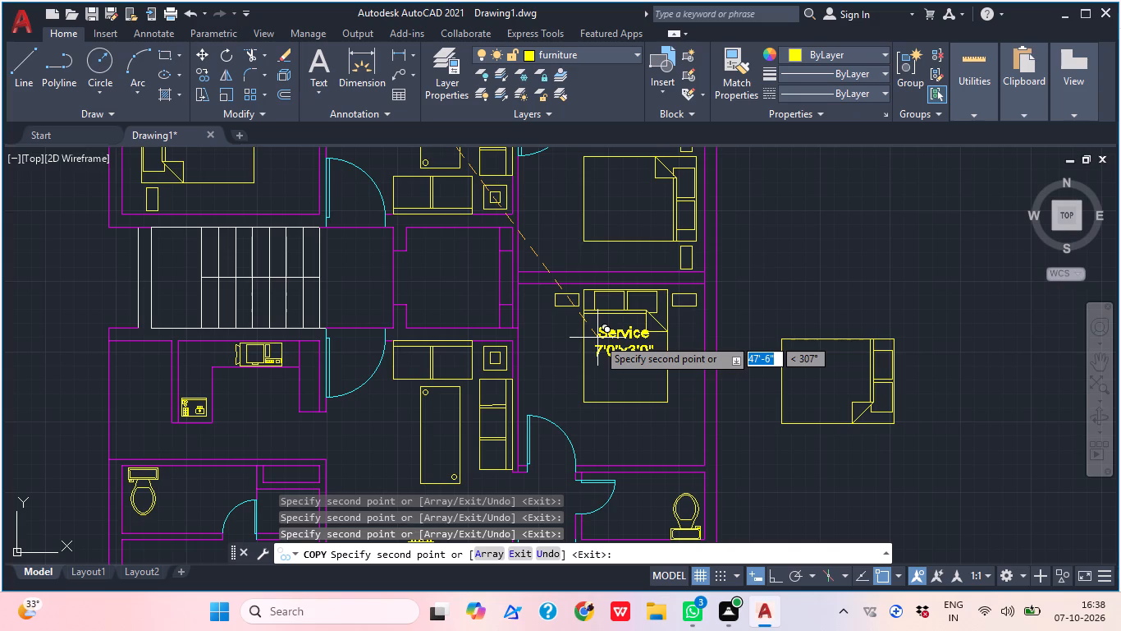
pyautogui.scroll(-1, 684, 385)
pyautogui.moveTo(670, 379); pyautogui.dragTo(651, 301, button='middle')
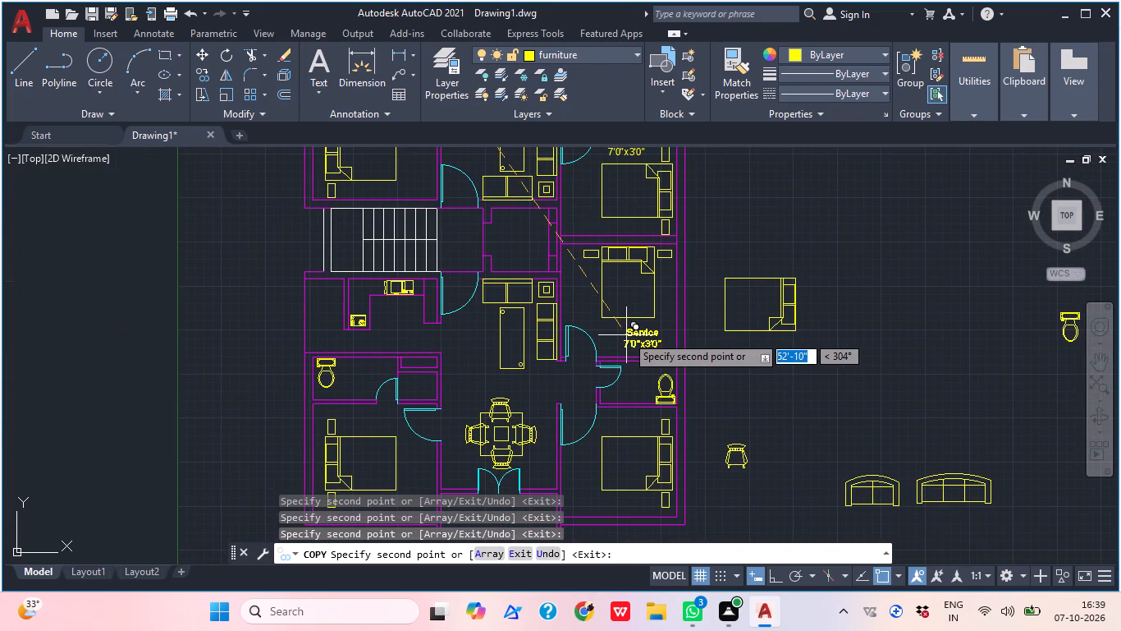
pyautogui.scroll(2, 612, 377)
pyautogui.click(634, 272)
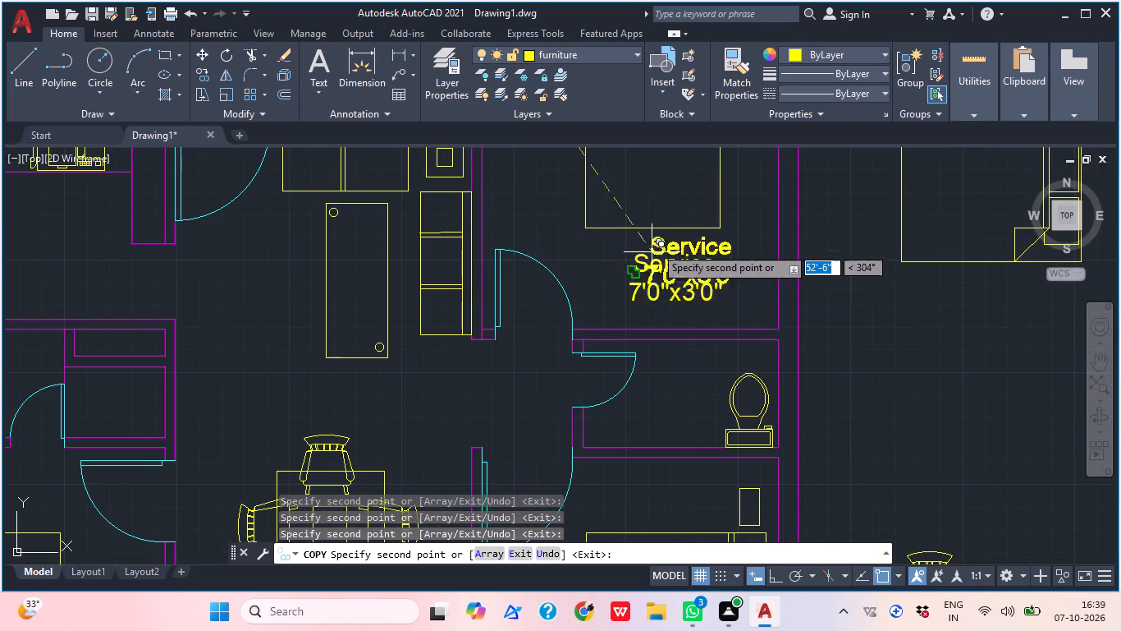
pyautogui.scroll(-3, 670, 235)
pyautogui.scroll(4, 659, 269)
pyautogui.click(632, 330)
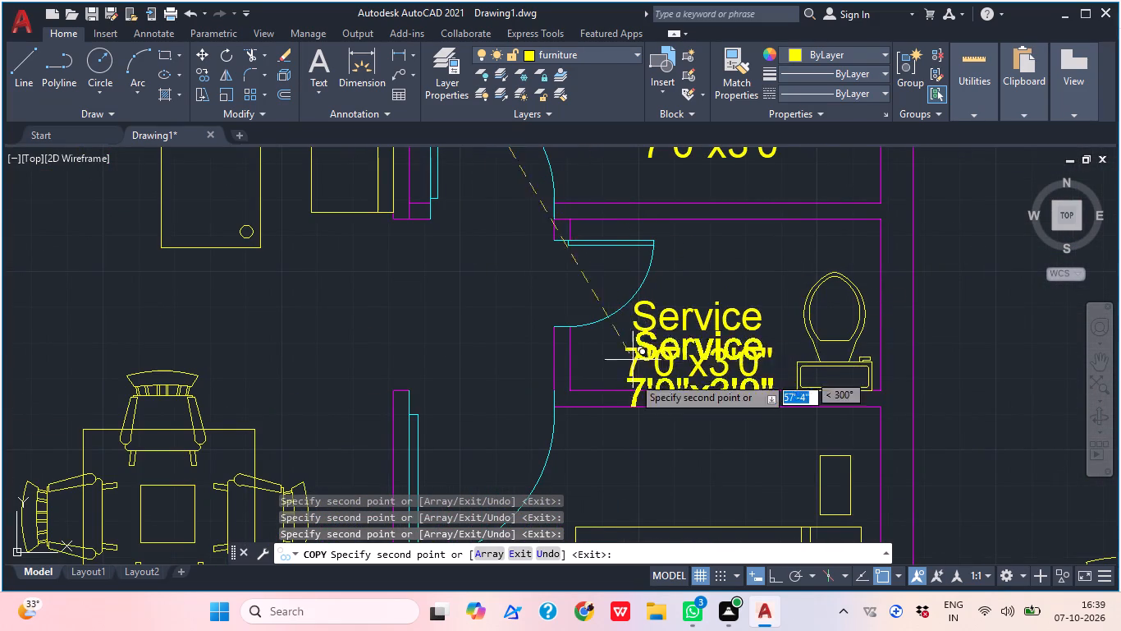
# Place label copies in the lower unit's bottom-right bedroom and in the balcony outside its double door.
pyautogui.moveTo(631, 389); pyautogui.dragTo(602, 275, button='middle')
pyautogui.scroll(-3, 611, 324)
pyautogui.scroll(1, 588, 369)
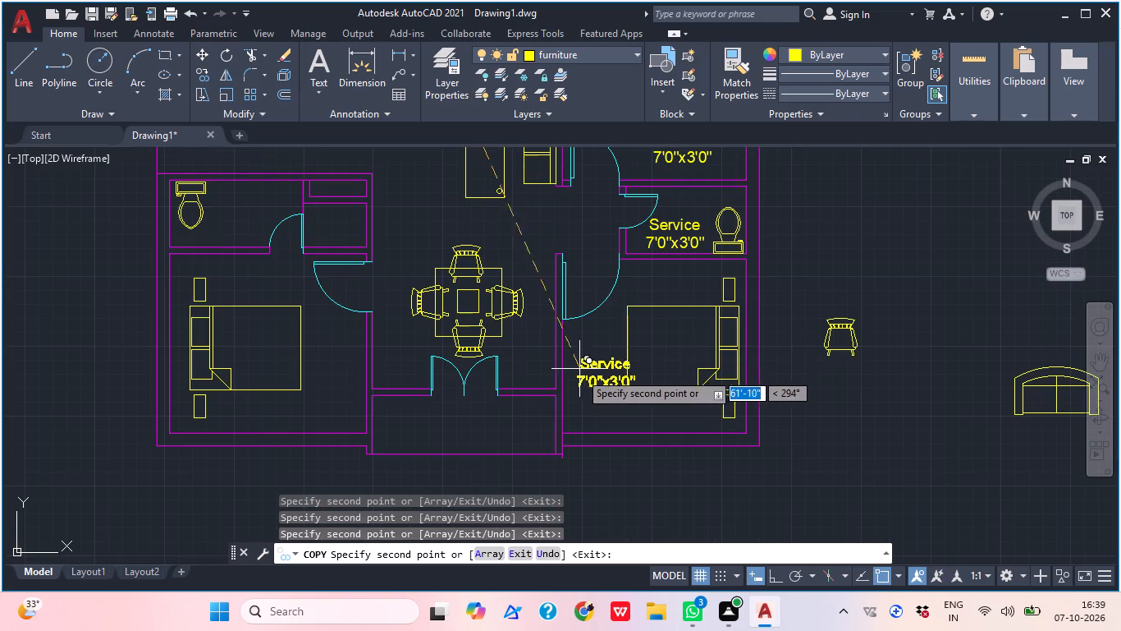
pyautogui.click(579, 403)
pyautogui.scroll(-3, 659, 380)
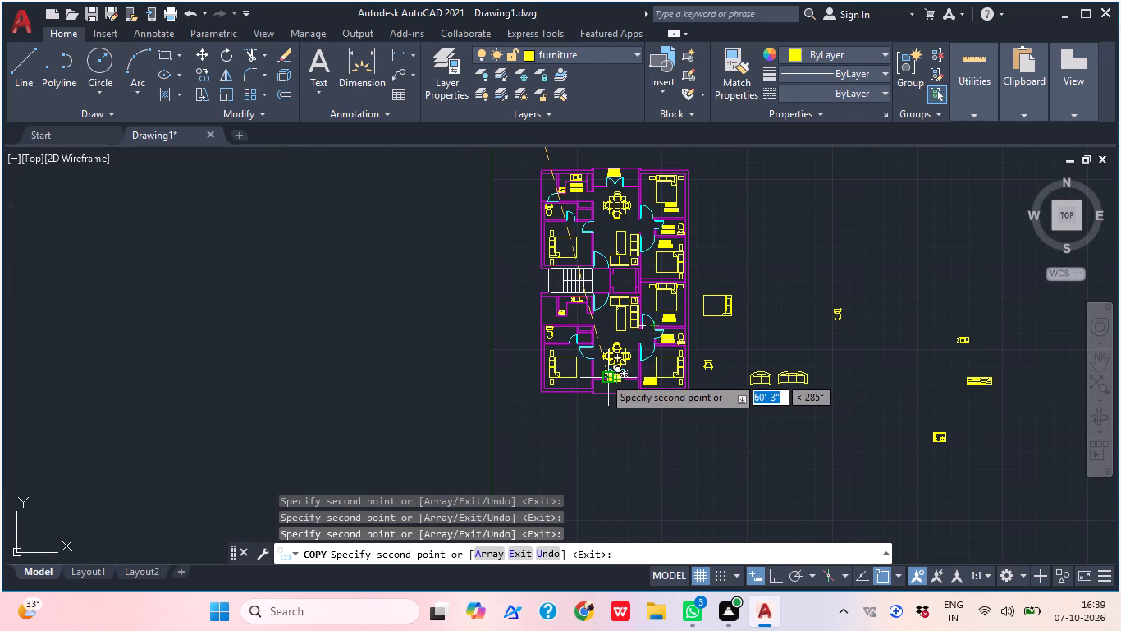
pyautogui.moveTo(589, 435); pyautogui.dragTo(595, 385, button='middle')
pyautogui.scroll(4, 606, 364)
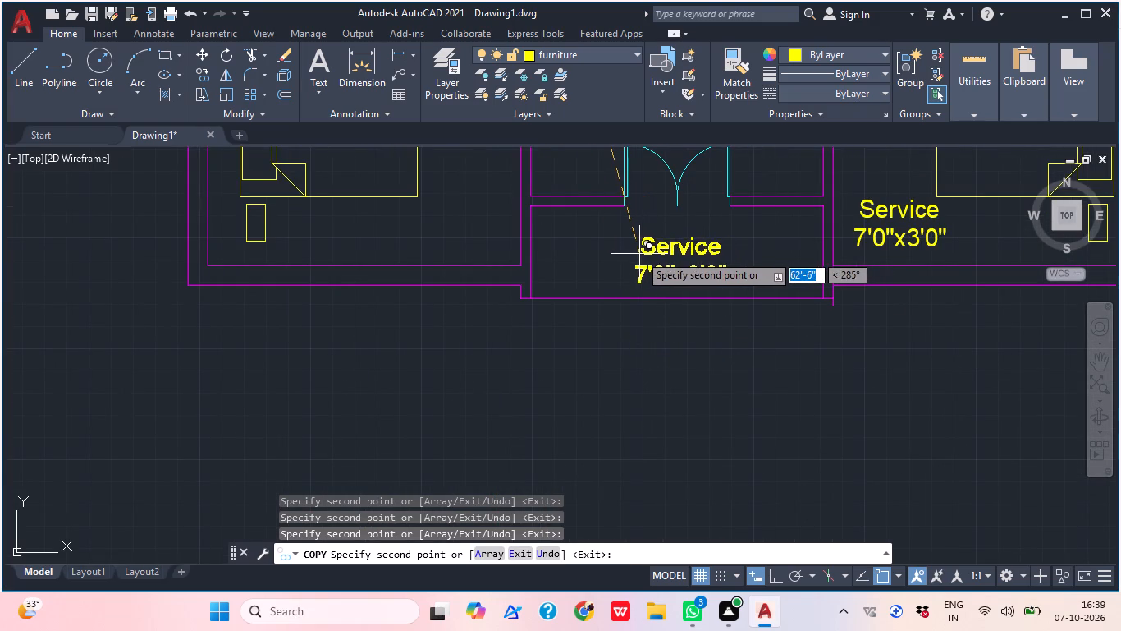
pyautogui.click(639, 254)
# Place label copies below the bed in the lower unit's left bedroom and beside the toilet in the bathroom above it.
pyautogui.scroll(-1, 707, 266)
pyautogui.moveTo(713, 295); pyautogui.dragTo(732, 371, button='middle')
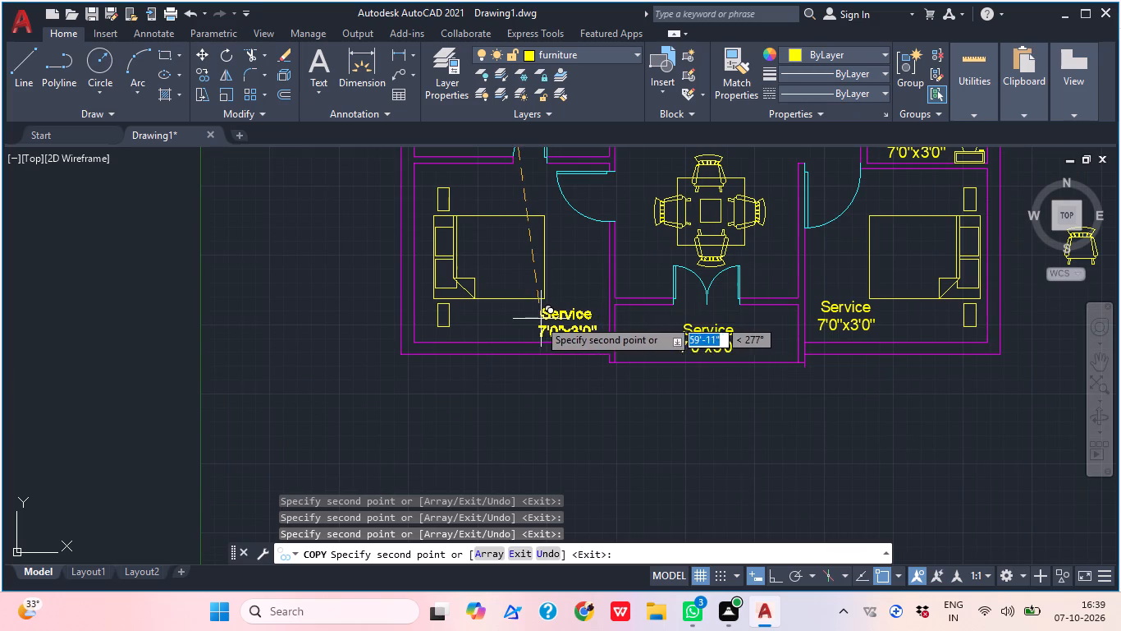
pyautogui.click(494, 315)
pyautogui.moveTo(591, 309); pyautogui.dragTo(576, 494, button='middle')
pyautogui.scroll(-1, 577, 494)
pyautogui.scroll(4, 496, 380)
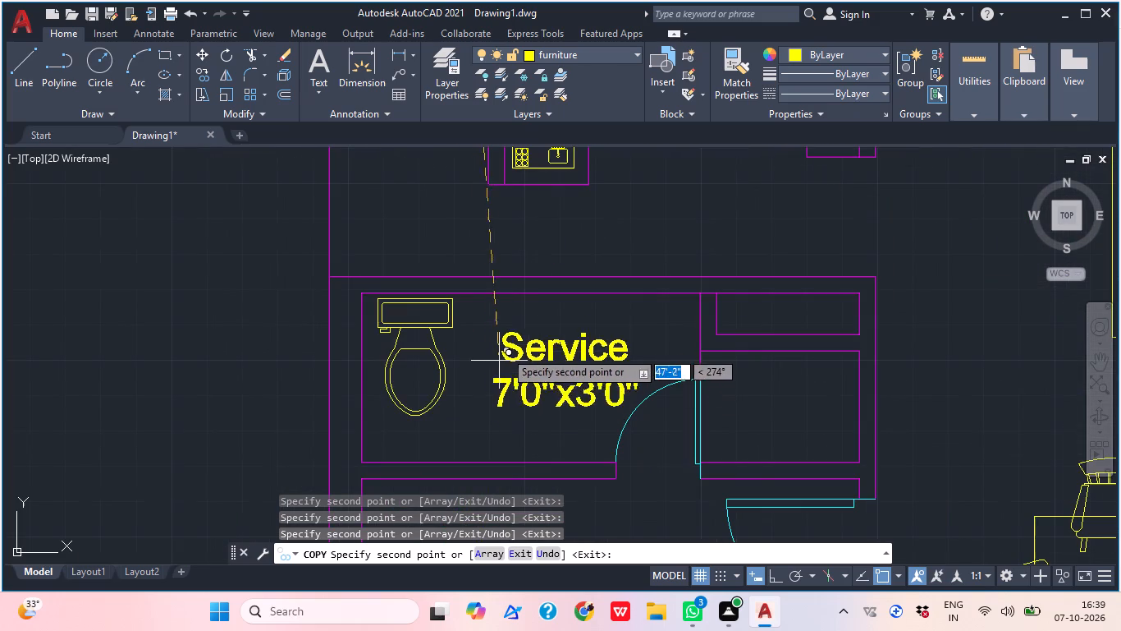
pyautogui.click(504, 349)
# Place label copies in the lower unit's kitchen and in the enclosed space between the units, east of the staircase.
pyautogui.moveTo(586, 316); pyautogui.dragTo(446, 578, button='middle')
pyautogui.scroll(-1, 446, 578)
pyautogui.scroll(-1, 479, 412)
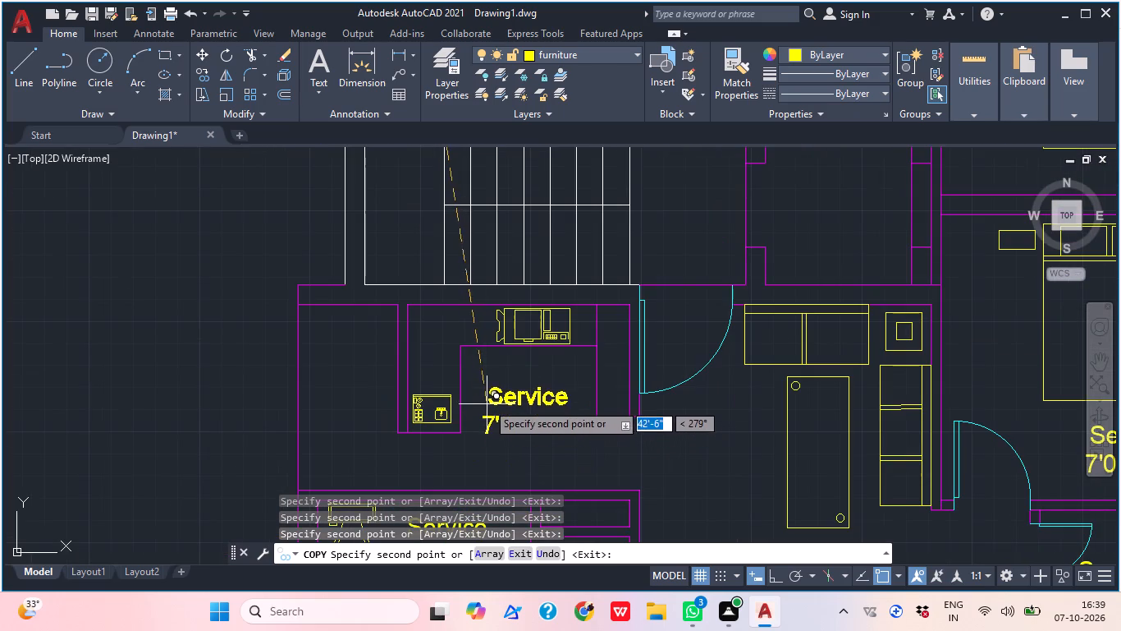
pyautogui.click(487, 388)
pyautogui.moveTo(538, 334); pyautogui.dragTo(531, 444, button='middle')
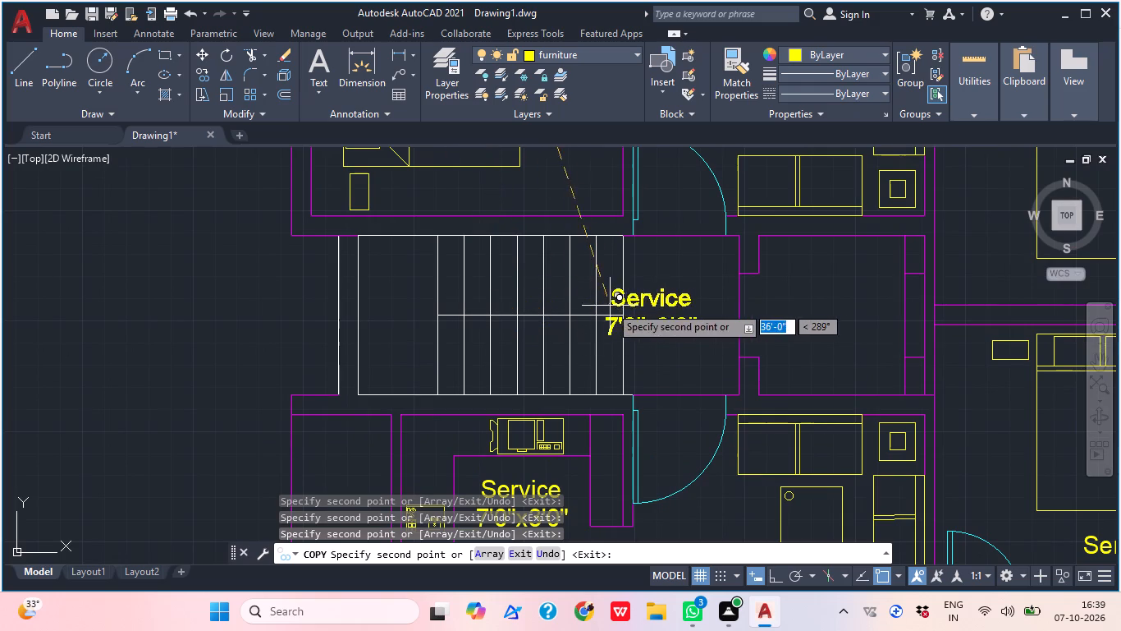
pyautogui.click(808, 310)
# Place a label copy above the bed in the upper unit's left bedroom.
pyautogui.moveTo(848, 324); pyautogui.dragTo(821, 398, button='middle')
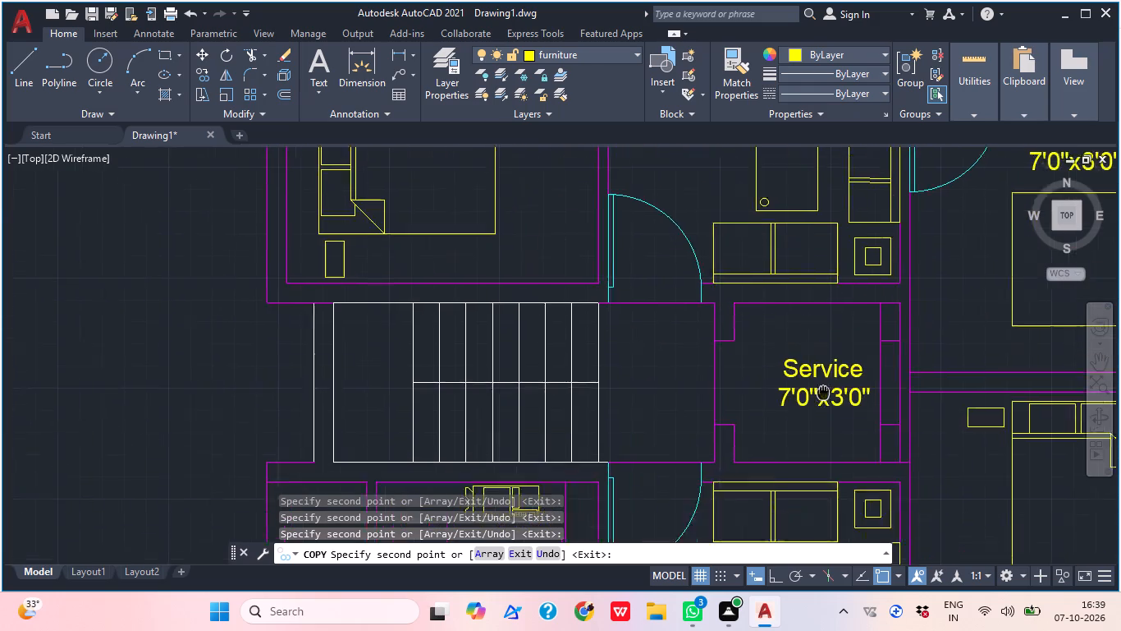
pyautogui.moveTo(821, 398); pyautogui.dragTo(818, 451, button='middle')
pyautogui.scroll(-1, 552, 337)
pyautogui.moveTo(552, 339); pyautogui.dragTo(575, 495, button='middle')
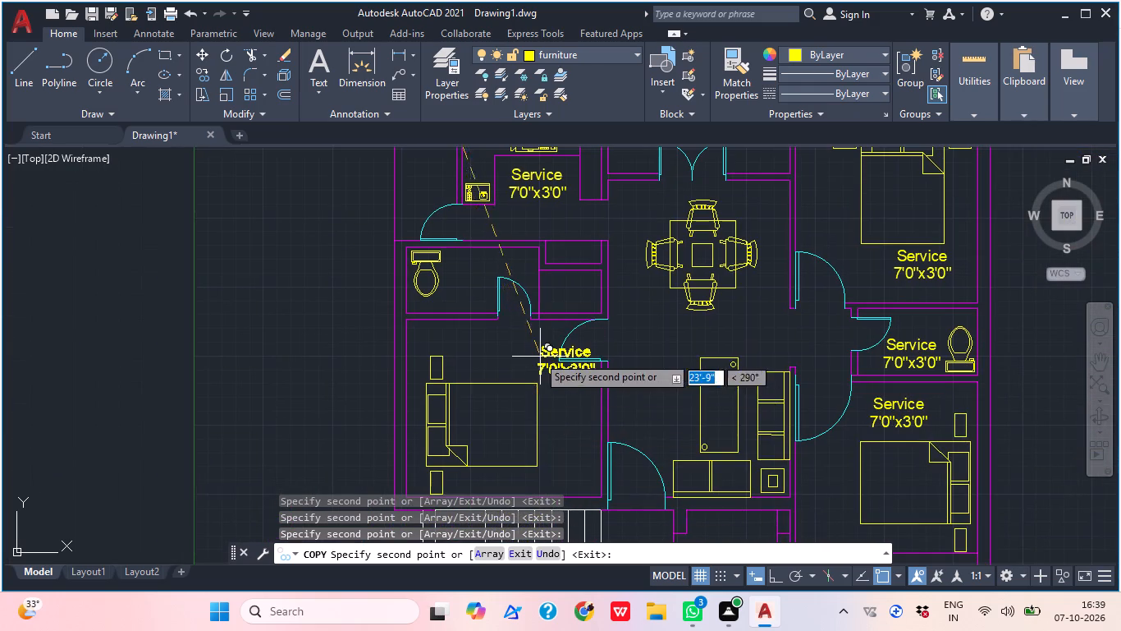
pyautogui.click(464, 359)
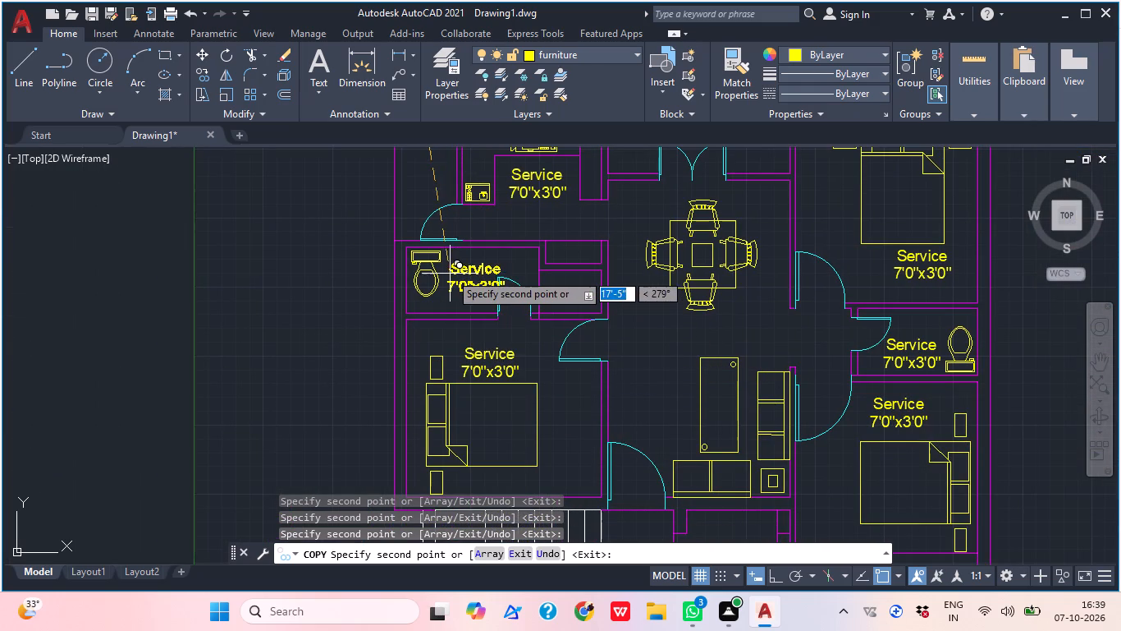
# Place a copy of the "Service" 7'0"x3'0" label beside the toilet in the upper unit's left bathroom.
pyautogui.scroll(3, 447, 265)
pyautogui.scroll(-1, 447, 265)
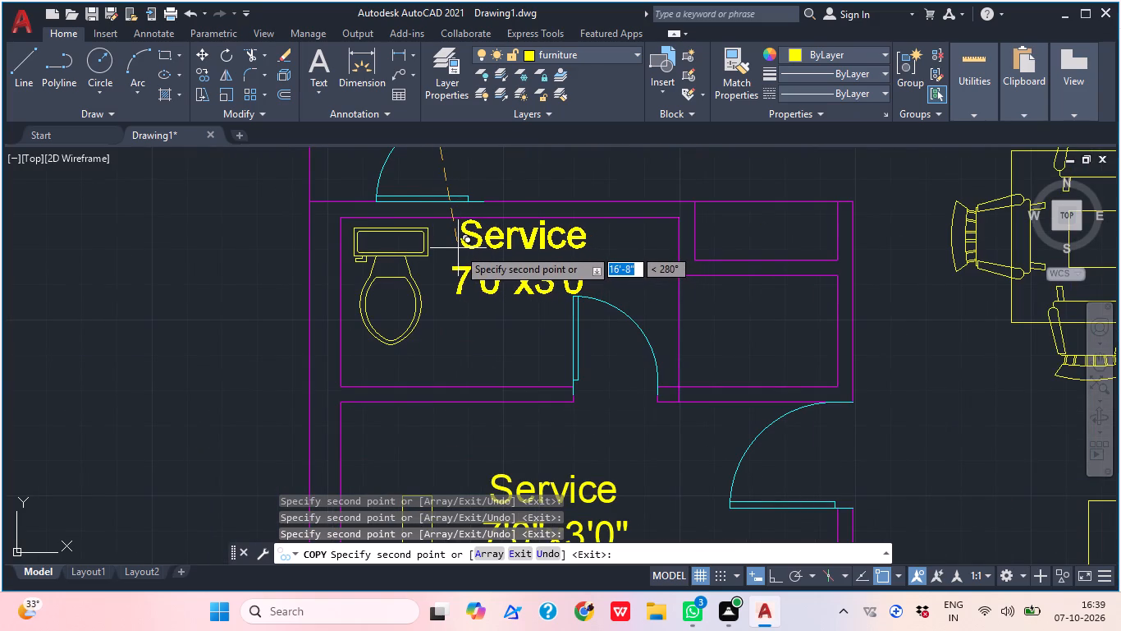
pyautogui.click(449, 253)
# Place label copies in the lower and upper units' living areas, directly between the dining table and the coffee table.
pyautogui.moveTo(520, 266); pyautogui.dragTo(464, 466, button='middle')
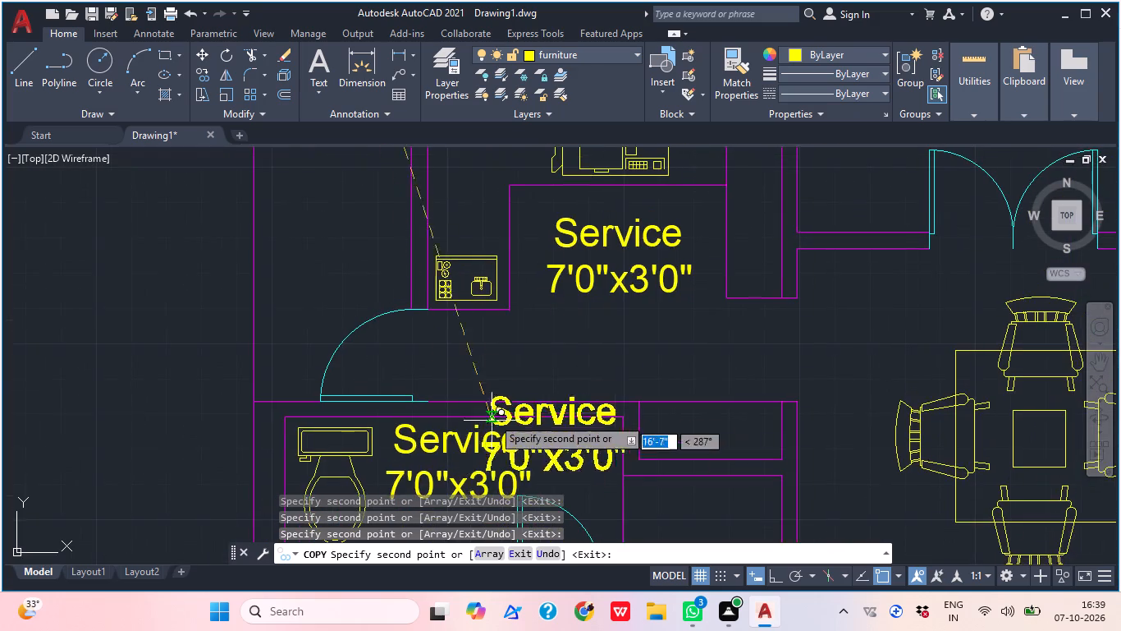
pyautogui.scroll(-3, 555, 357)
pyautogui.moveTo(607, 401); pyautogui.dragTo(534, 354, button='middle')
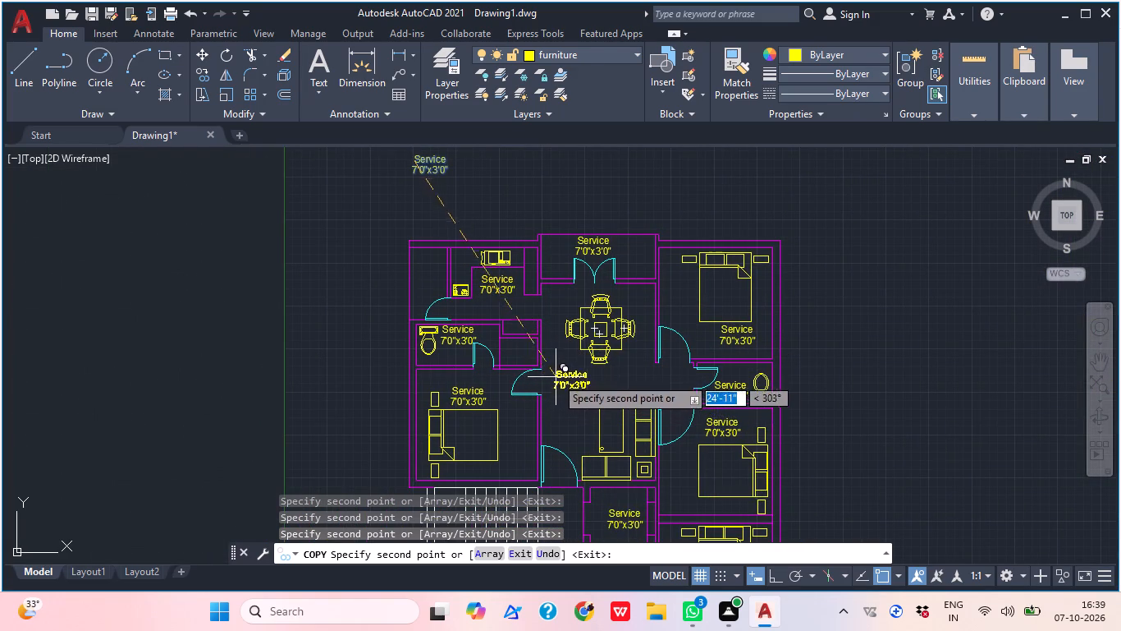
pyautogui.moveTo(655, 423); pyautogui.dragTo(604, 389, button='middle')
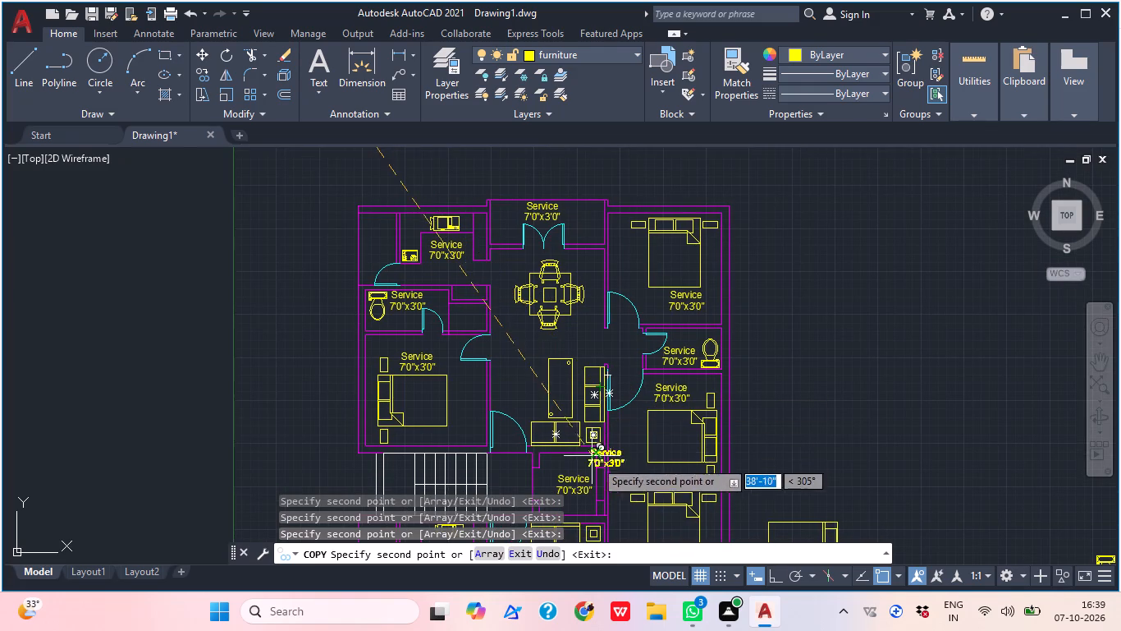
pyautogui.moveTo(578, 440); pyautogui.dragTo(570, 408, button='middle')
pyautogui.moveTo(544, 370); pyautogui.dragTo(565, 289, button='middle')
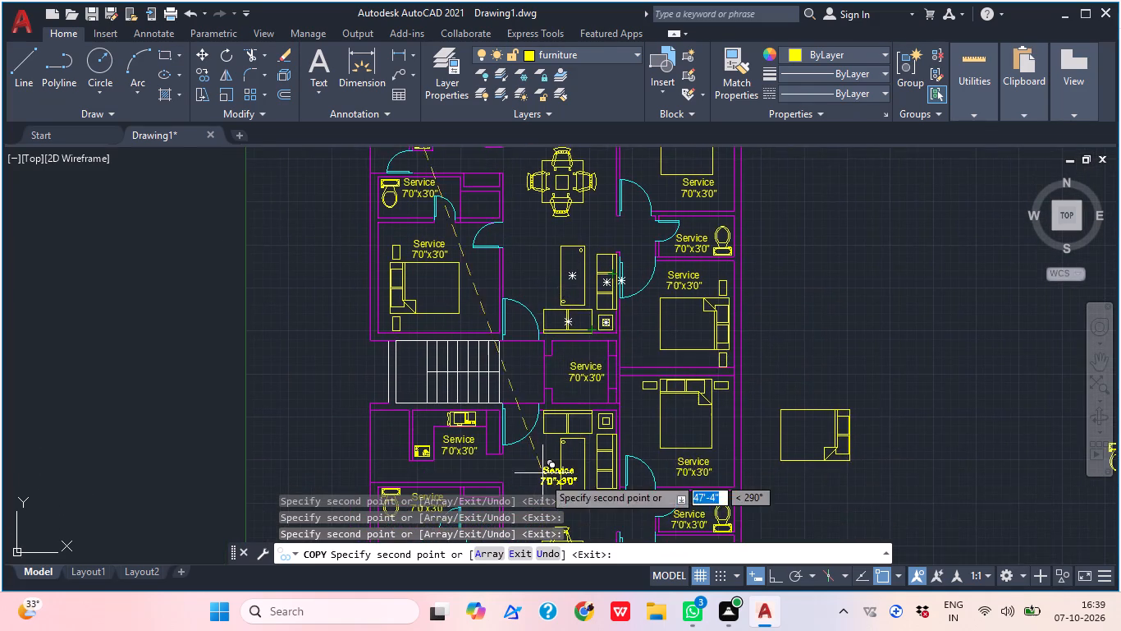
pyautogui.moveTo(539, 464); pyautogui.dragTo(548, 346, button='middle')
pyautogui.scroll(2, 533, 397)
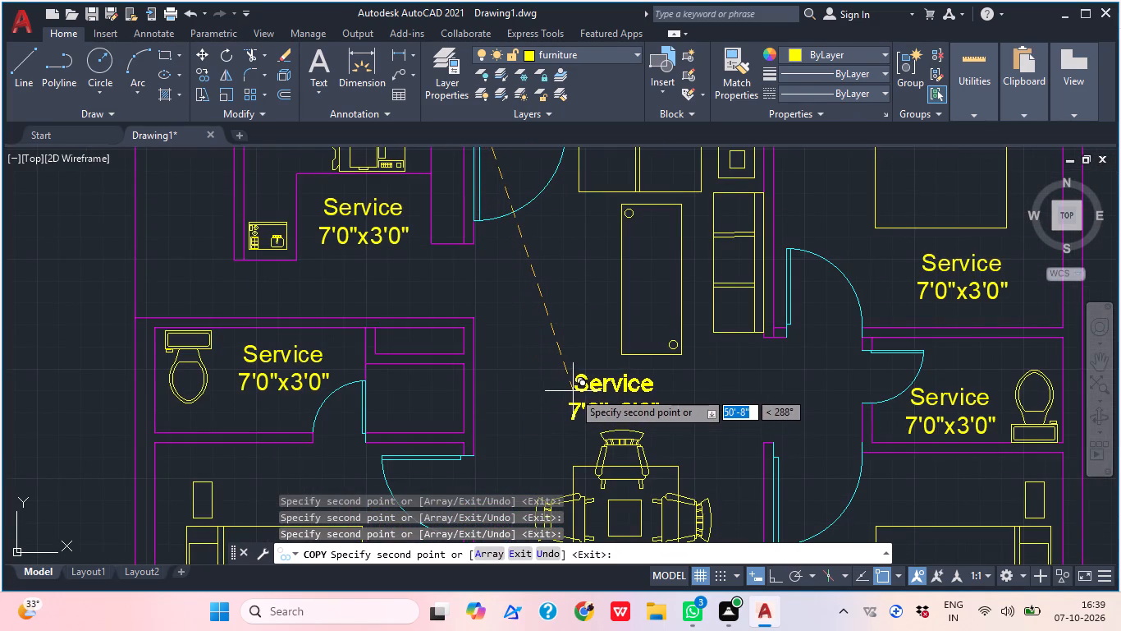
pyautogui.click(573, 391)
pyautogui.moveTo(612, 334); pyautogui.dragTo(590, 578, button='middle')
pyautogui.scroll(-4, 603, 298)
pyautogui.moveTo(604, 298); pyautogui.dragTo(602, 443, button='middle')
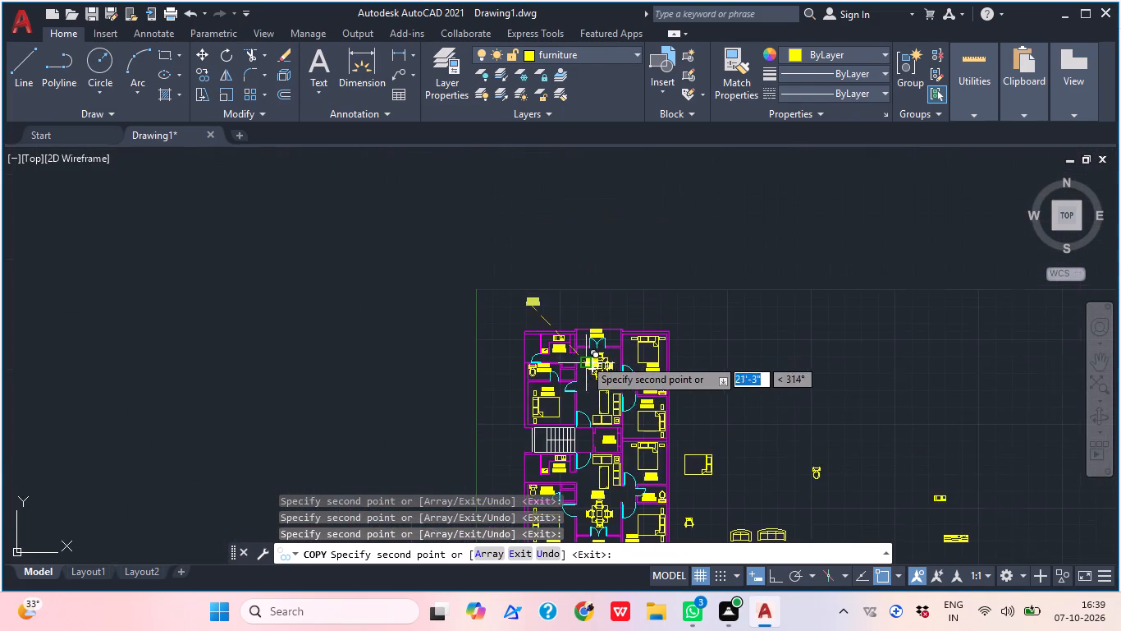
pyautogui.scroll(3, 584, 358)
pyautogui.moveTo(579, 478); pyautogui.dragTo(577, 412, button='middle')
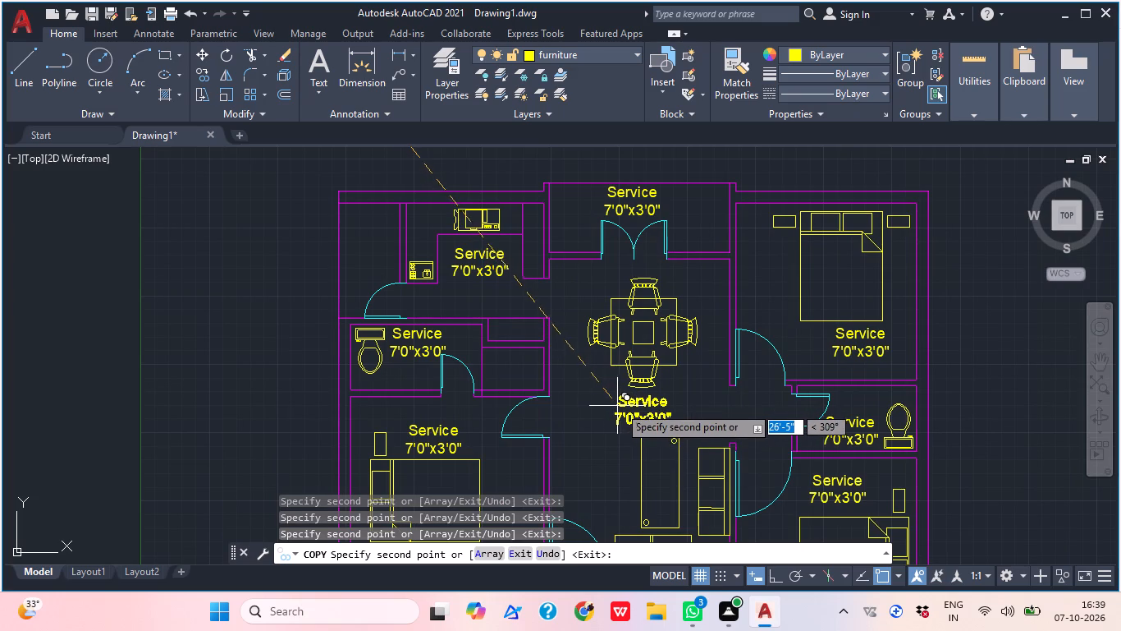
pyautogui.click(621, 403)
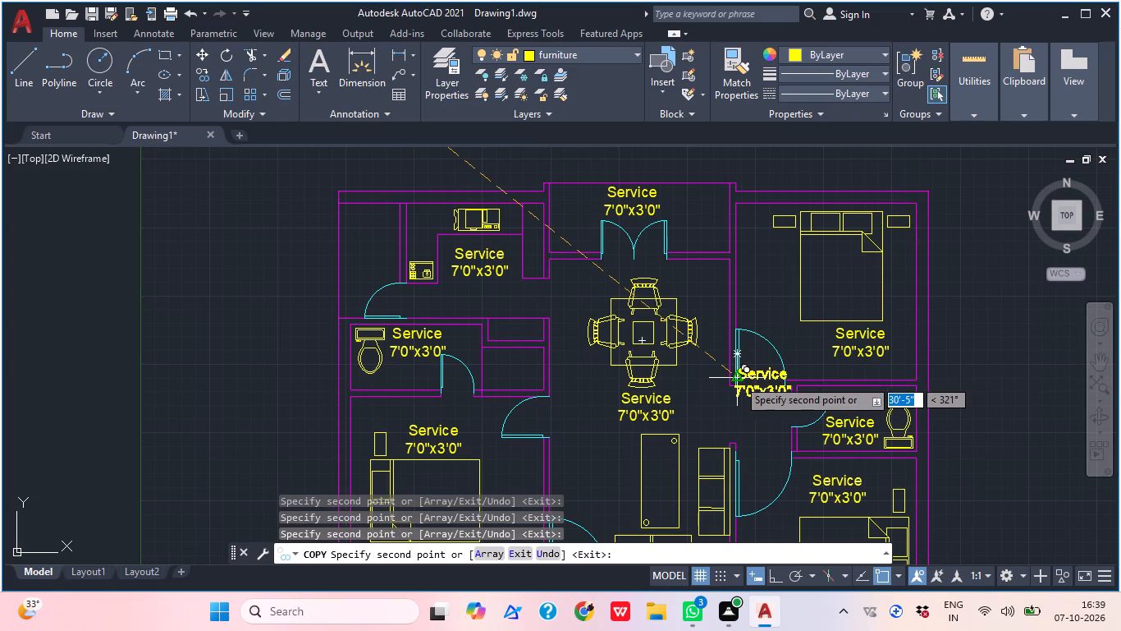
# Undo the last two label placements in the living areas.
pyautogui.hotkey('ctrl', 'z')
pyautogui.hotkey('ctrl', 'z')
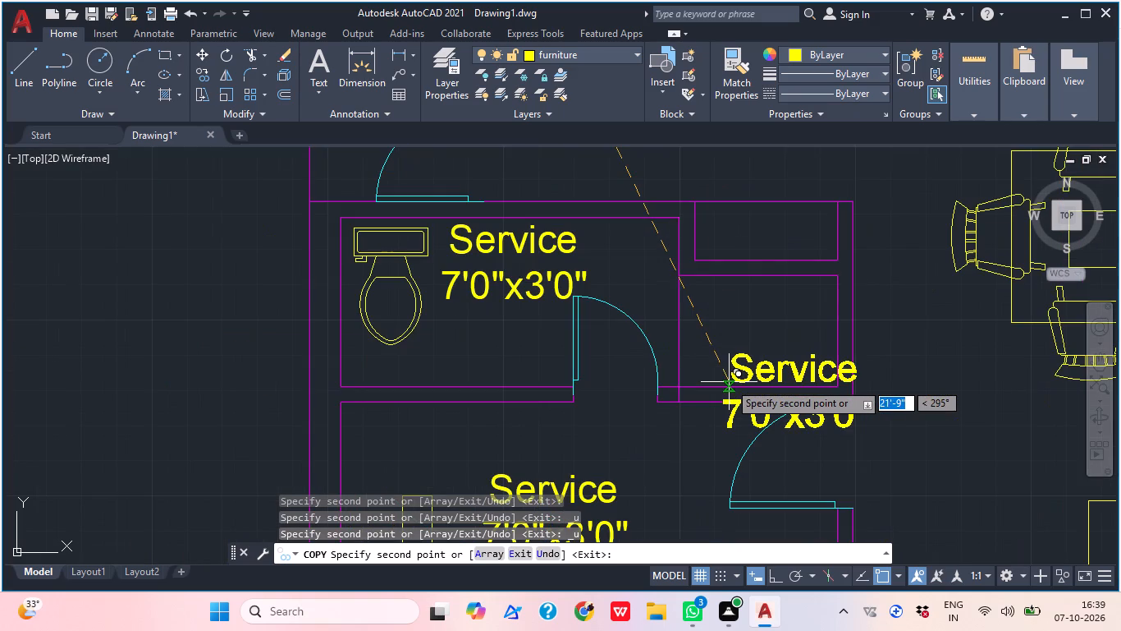
# Place label copies in both units' living areas, between dining and coffee tables but shifted toward the west wall, and end copying.
pyautogui.scroll(-6, 613, 319)
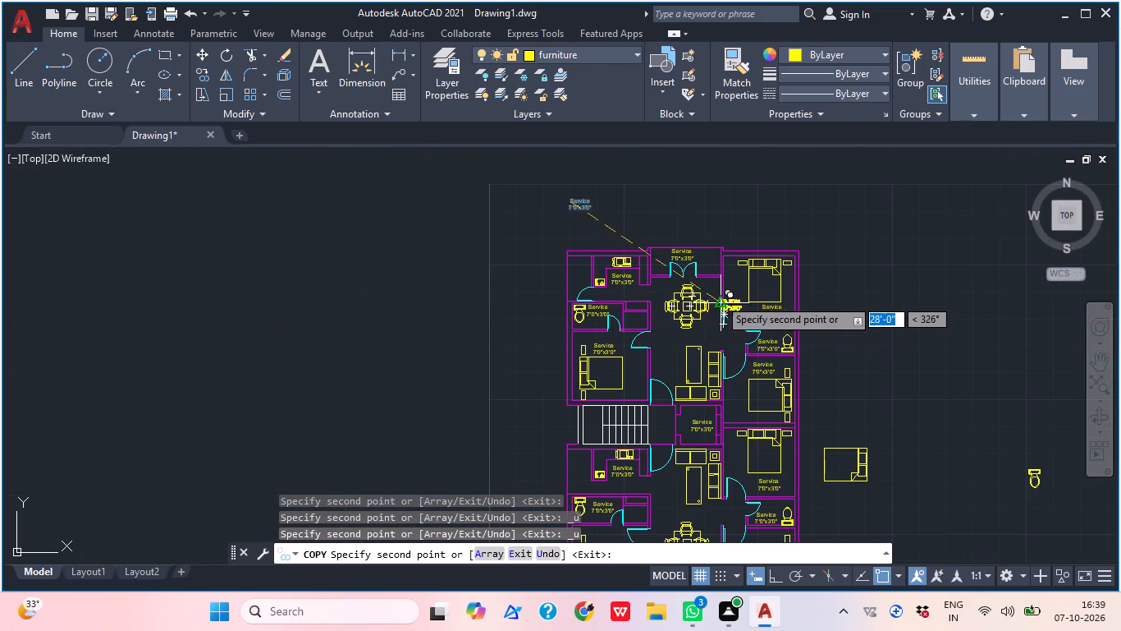
pyautogui.scroll(3, 678, 344)
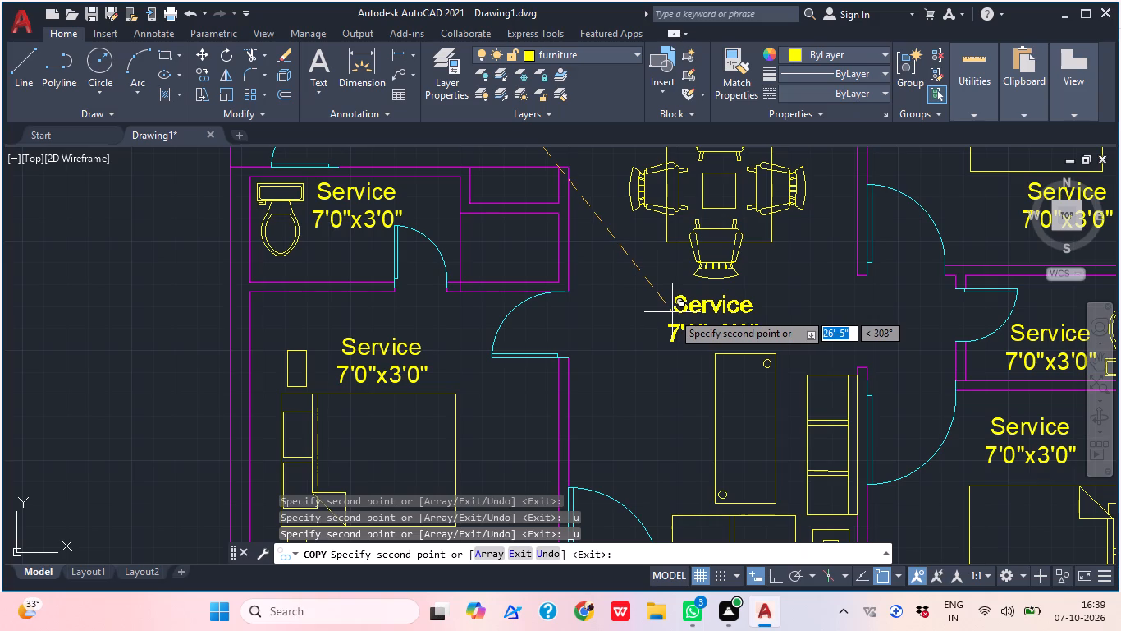
pyautogui.click(627, 321)
pyautogui.moveTo(684, 389); pyautogui.dragTo(652, 196, button='middle')
pyautogui.scroll(-2, 669, 339)
pyautogui.moveTo(678, 426); pyautogui.dragTo(662, 288, button='middle')
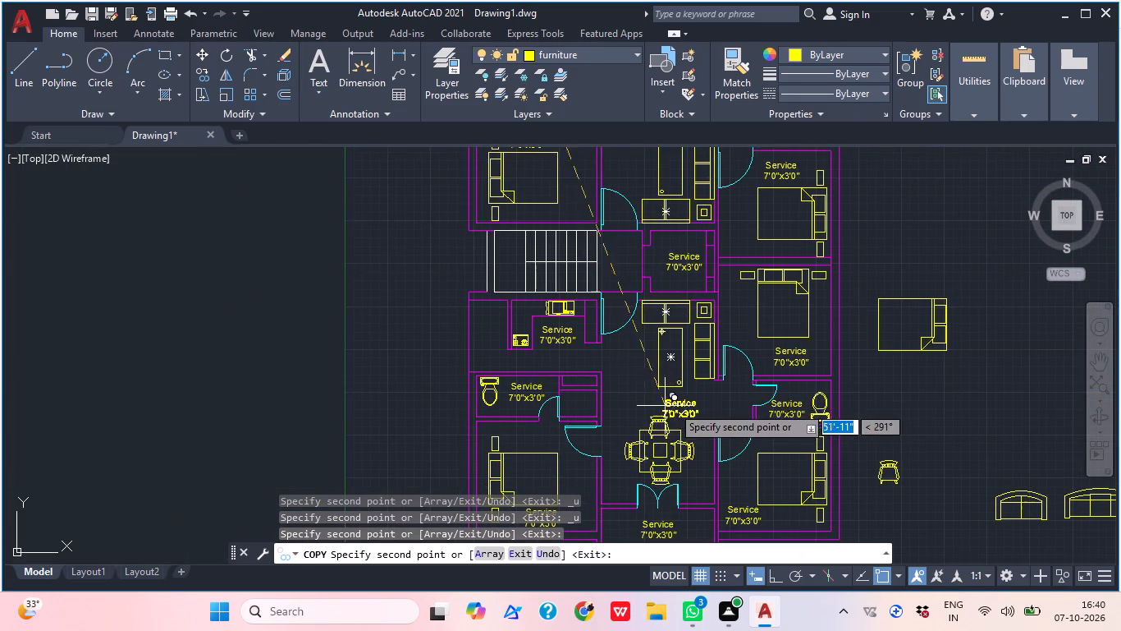
pyautogui.click(617, 397)
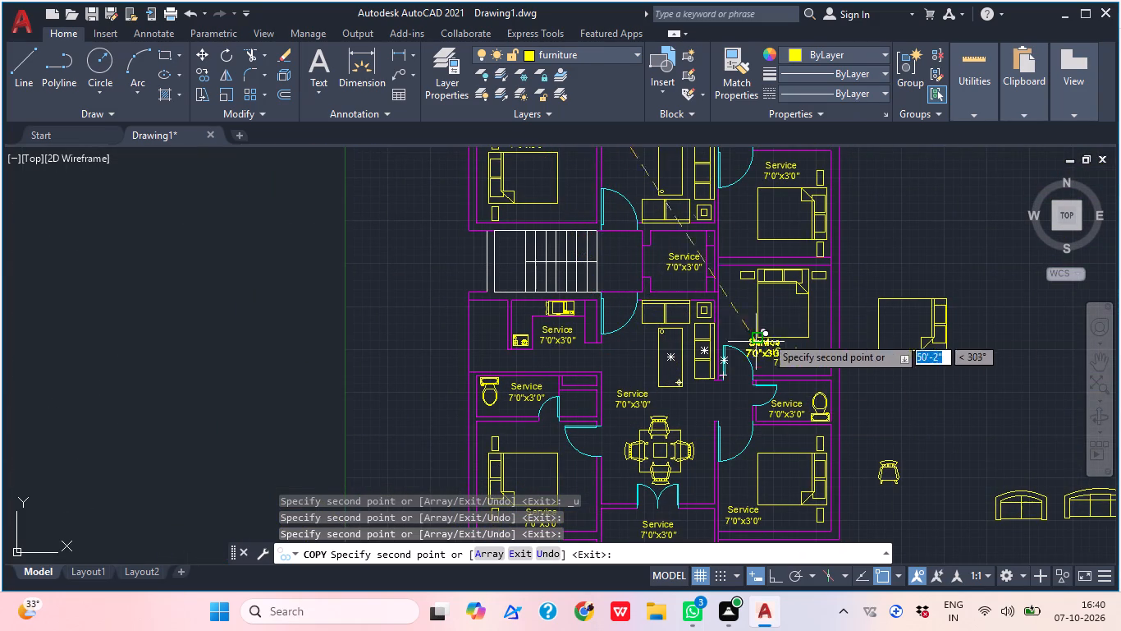
pyautogui.press('Escape')
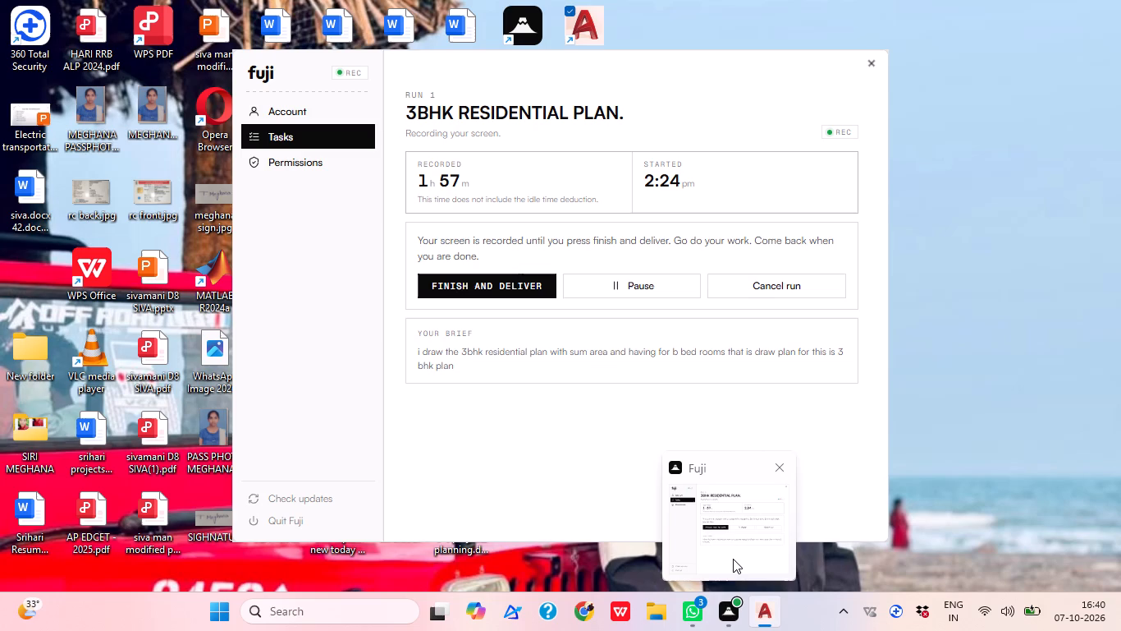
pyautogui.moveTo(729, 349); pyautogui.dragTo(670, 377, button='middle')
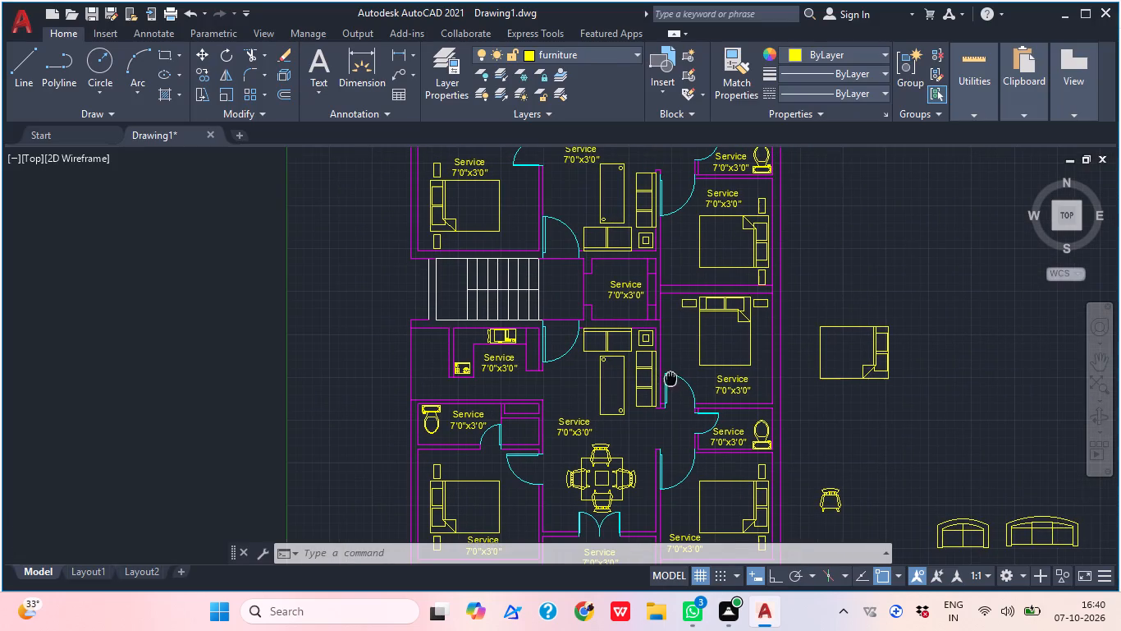
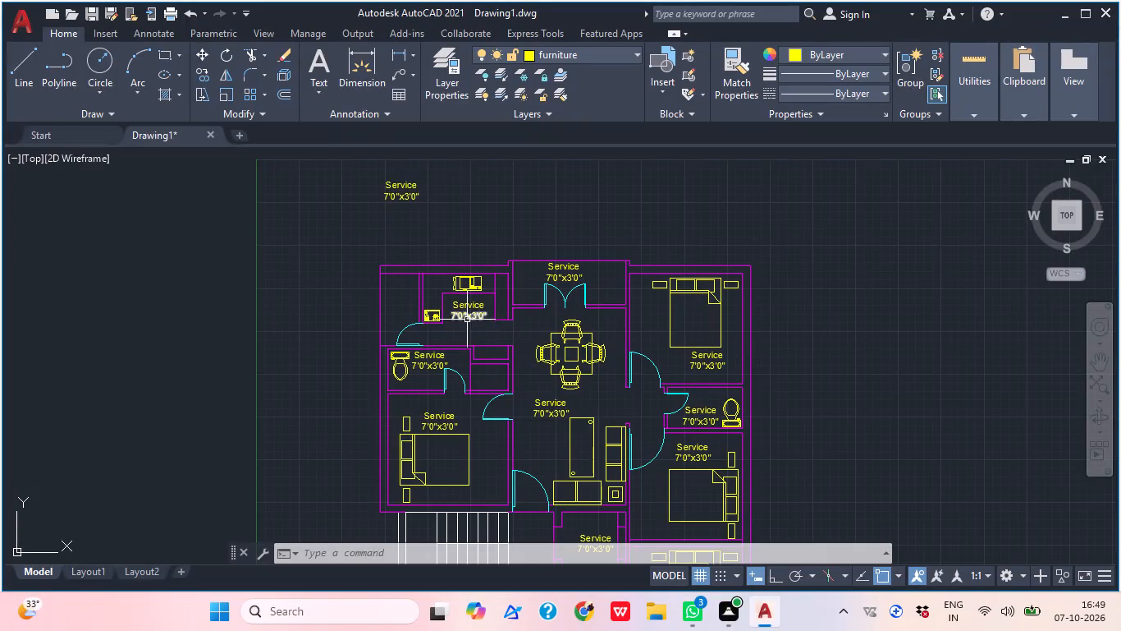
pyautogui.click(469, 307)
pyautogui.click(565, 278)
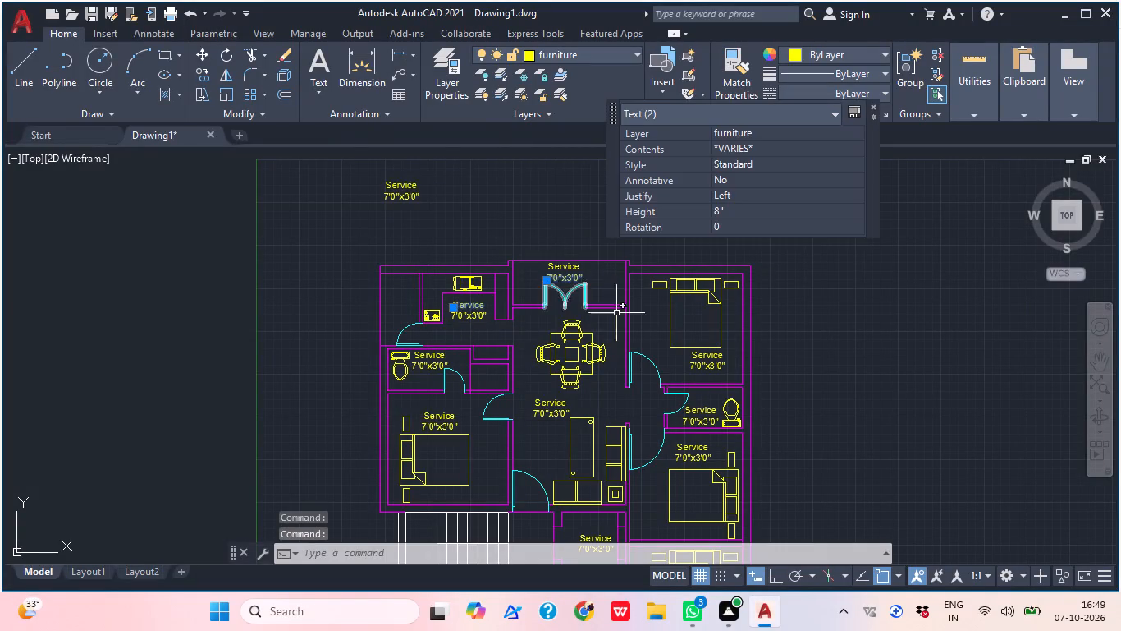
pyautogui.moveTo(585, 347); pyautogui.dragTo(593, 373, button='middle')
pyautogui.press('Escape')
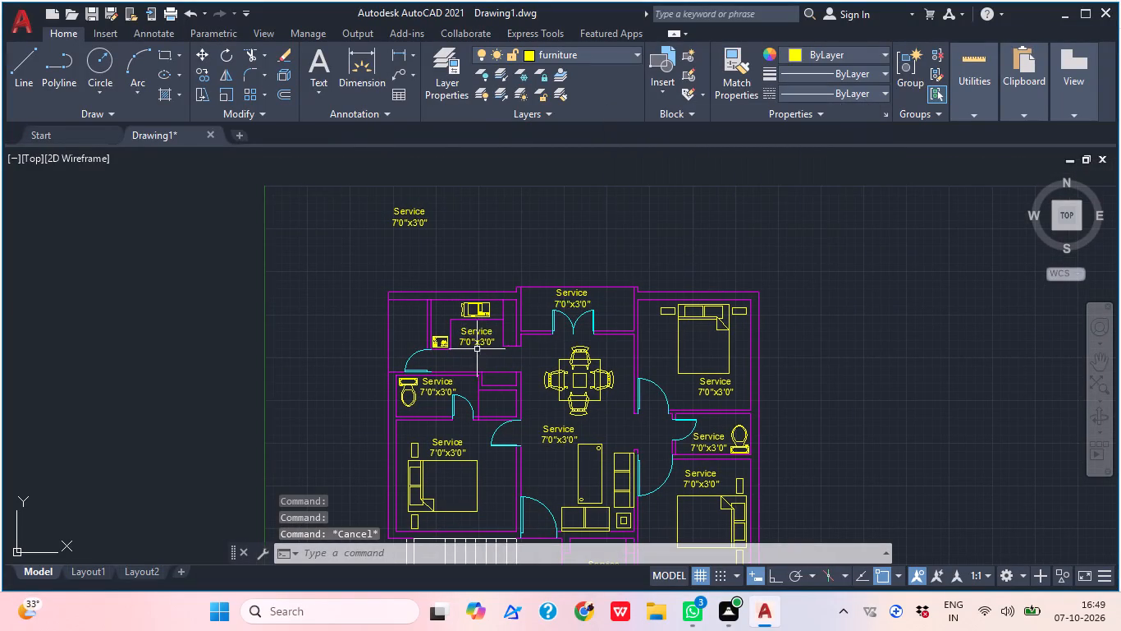
# Move all the two-line Service 7'0"x3'0" room labels inside the floor plan, in both flats and the central room, onto the text layer.
pyautogui.scroll(1, 494, 340)
pyautogui.click(477, 348)
pyautogui.click(449, 322)
pyautogui.moveTo(497, 341); pyautogui.dragTo(428, 359, button='middle')
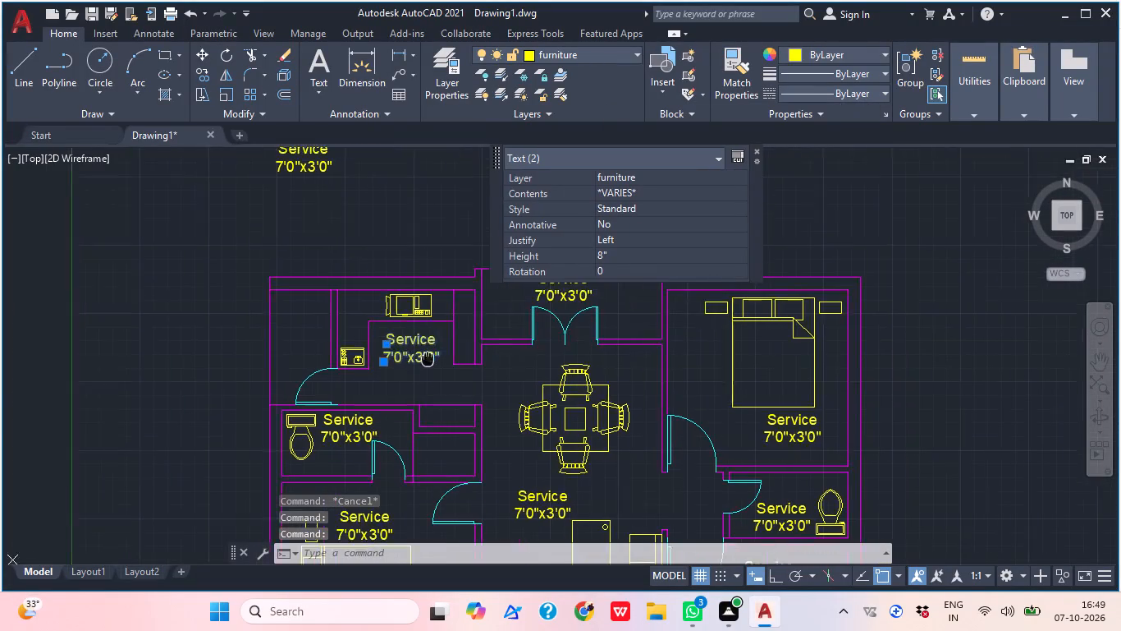
pyautogui.moveTo(428, 359); pyautogui.dragTo(347, 408, button='middle')
pyautogui.click(487, 349)
pyautogui.click(460, 334)
pyautogui.moveTo(523, 358); pyautogui.dragTo(483, 302, button='middle')
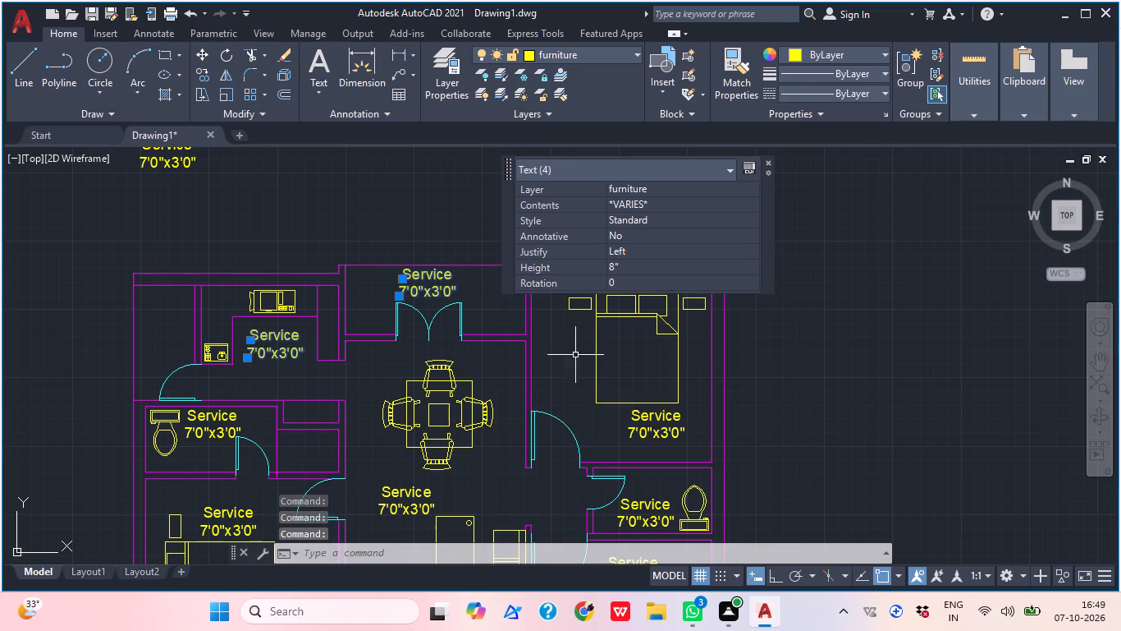
pyautogui.click(648, 419)
pyautogui.click(657, 431)
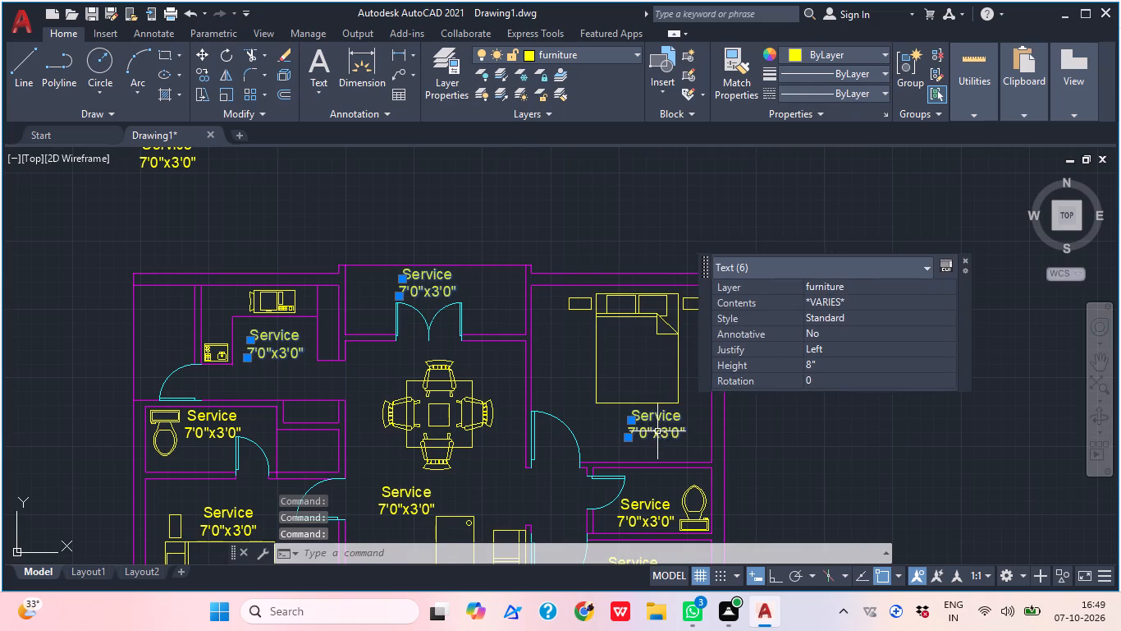
pyautogui.moveTo(657, 431); pyautogui.dragTo(638, 348, button='middle')
pyautogui.click(622, 421)
pyautogui.click(628, 436)
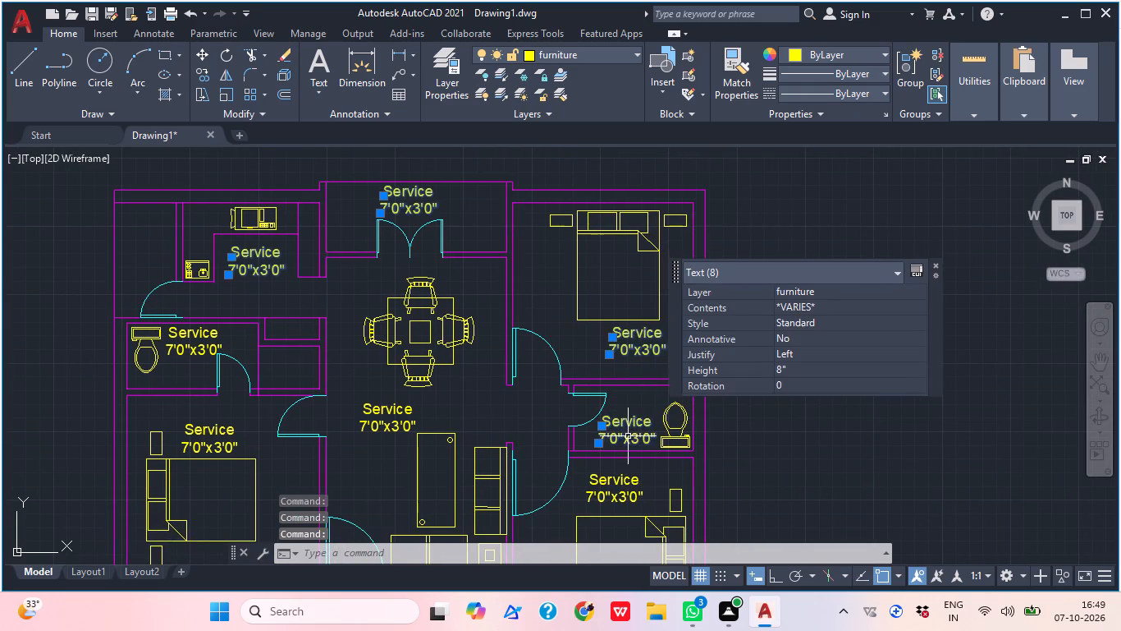
pyautogui.moveTo(634, 448); pyautogui.dragTo(631, 393, button='middle')
pyautogui.click(614, 426)
pyautogui.click(620, 440)
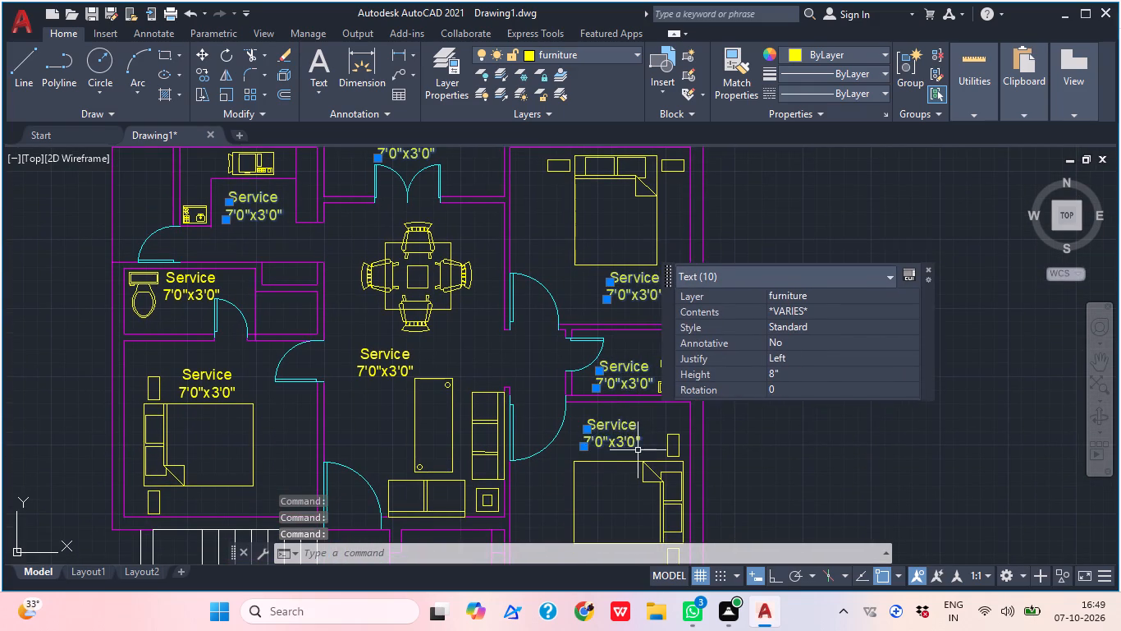
pyautogui.moveTo(638, 450); pyautogui.dragTo(695, 312, button='middle')
pyautogui.moveTo(651, 428); pyautogui.dragTo(597, 350, button='middle')
pyautogui.moveTo(629, 514); pyautogui.dragTo(621, 458, button='middle')
pyautogui.scroll(-1, 621, 458)
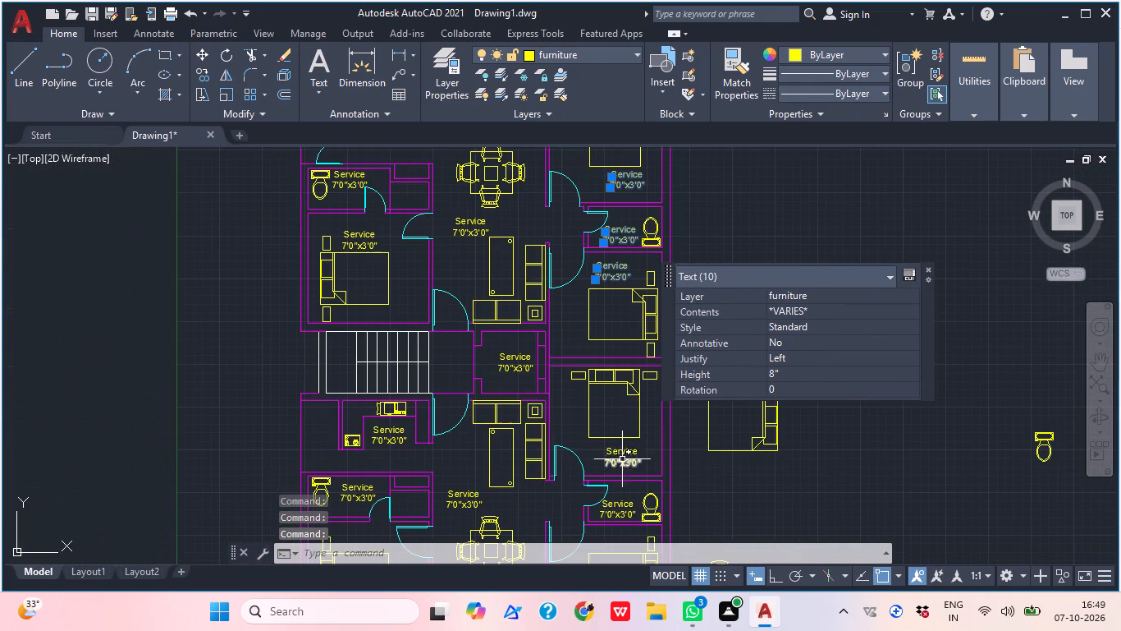
pyautogui.click(619, 453)
pyautogui.click(628, 469)
pyautogui.click(619, 465)
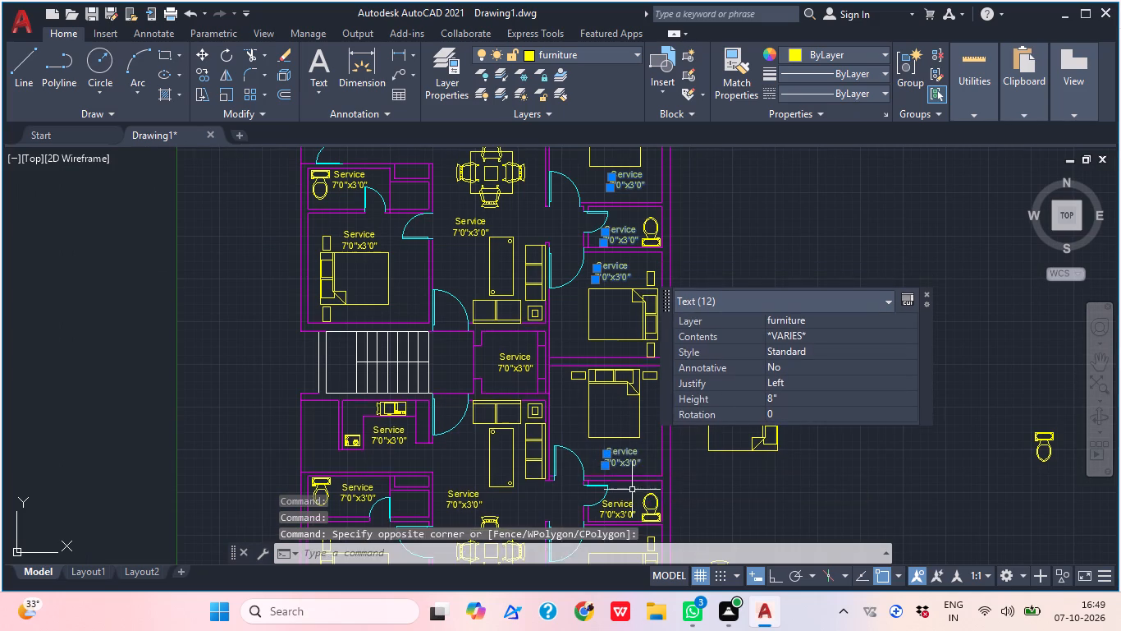
pyautogui.moveTo(631, 490); pyautogui.dragTo(624, 420, button='middle')
pyautogui.scroll(3, 614, 446)
pyautogui.click(603, 417)
pyautogui.click(614, 448)
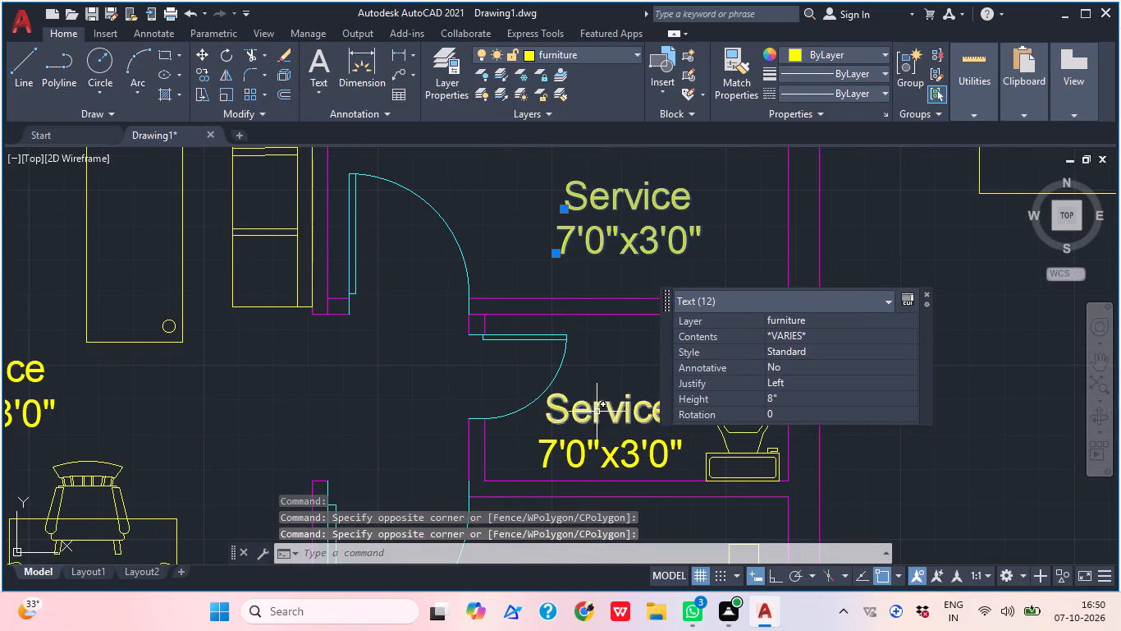
pyautogui.click(595, 409)
pyautogui.click(615, 457)
pyautogui.scroll(-4, 625, 446)
pyautogui.moveTo(609, 486); pyautogui.dragTo(638, 376, button='middle')
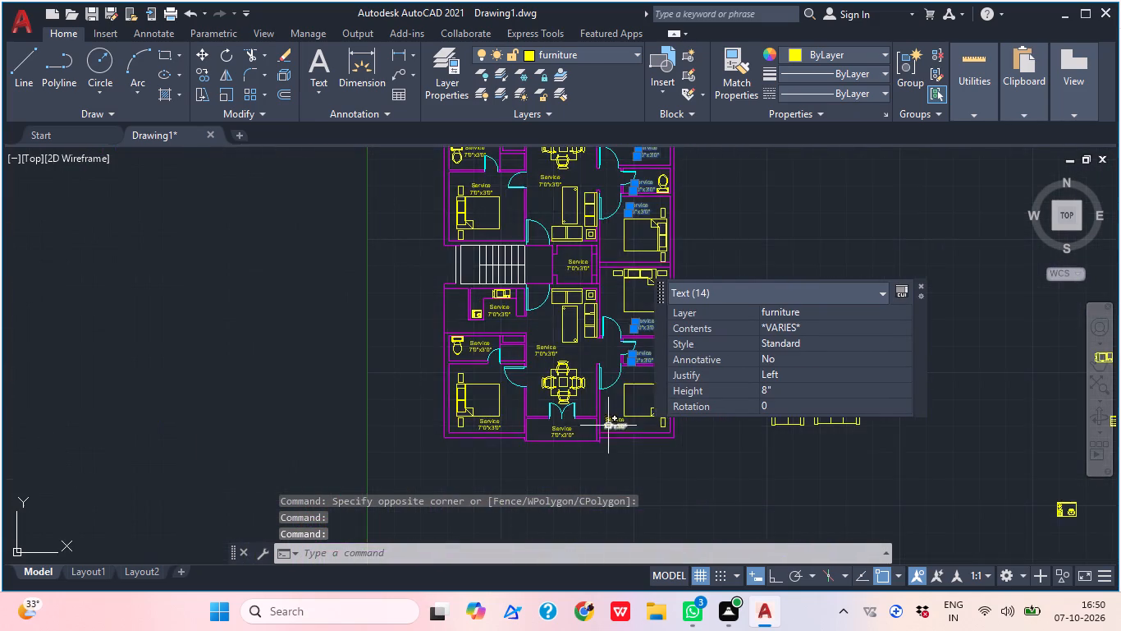
pyautogui.scroll(3, 614, 421)
pyautogui.click(599, 435)
pyautogui.click(599, 421)
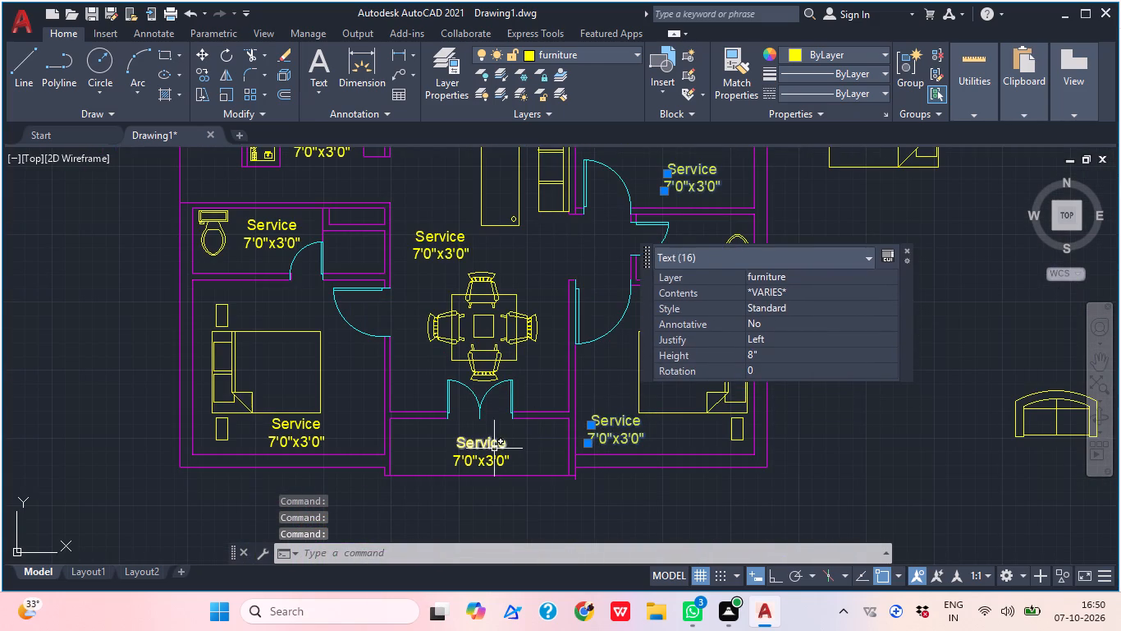
pyautogui.click(494, 449)
pyautogui.click(496, 470)
pyautogui.click(467, 455)
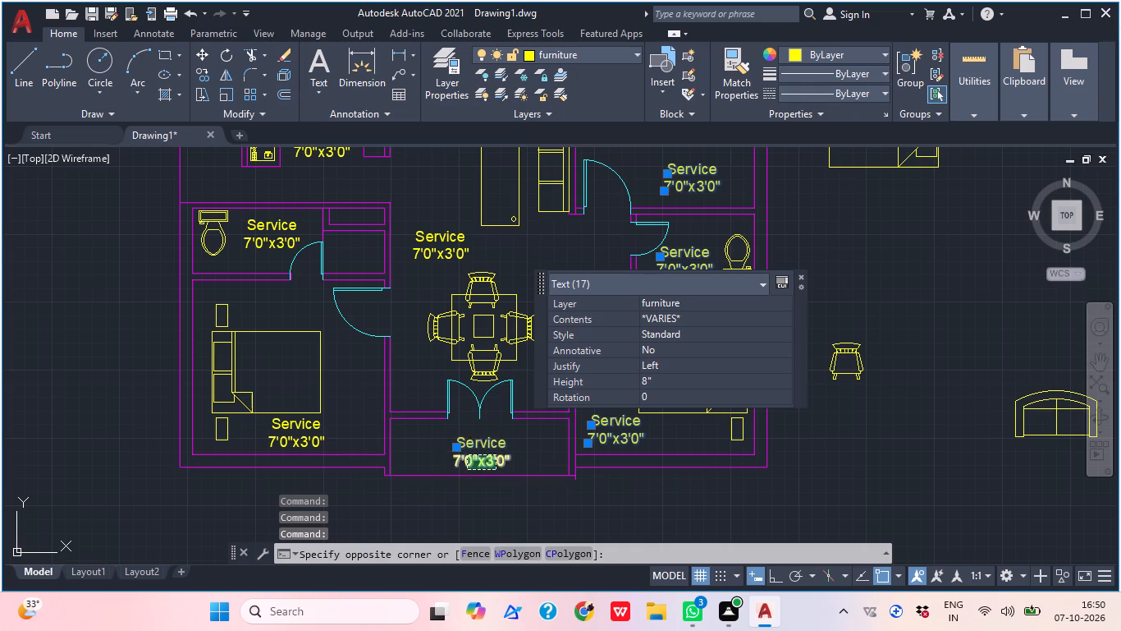
pyautogui.click(294, 423)
pyautogui.click(304, 443)
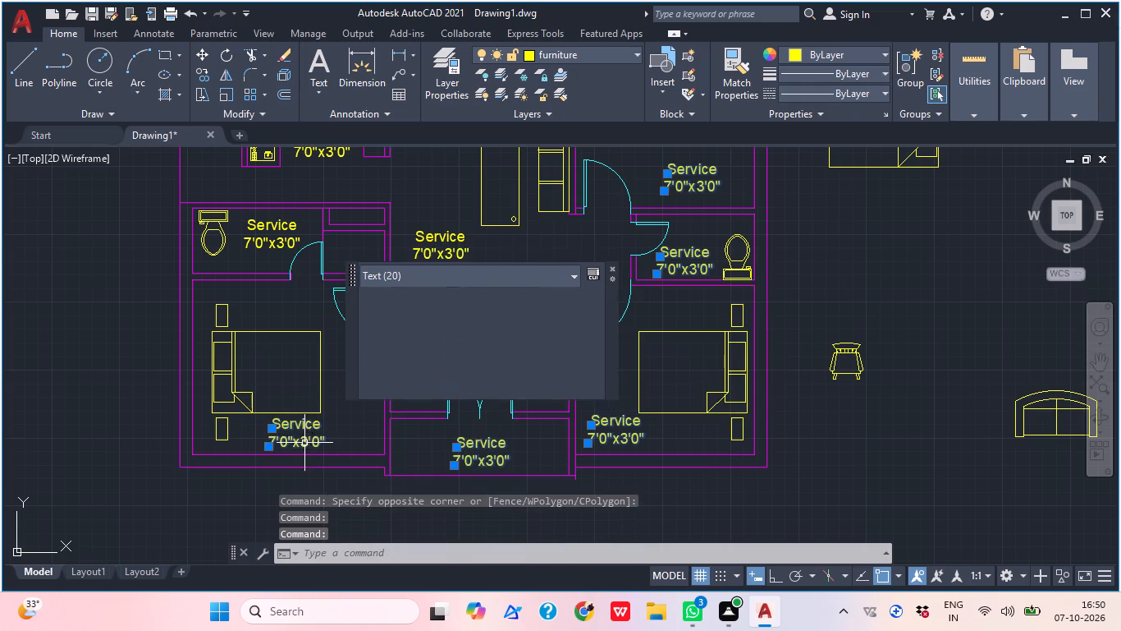
pyautogui.moveTo(305, 377); pyautogui.dragTo(392, 505, button='middle')
pyautogui.moveTo(382, 447); pyautogui.dragTo(417, 514, button='middle')
pyautogui.click(382, 434)
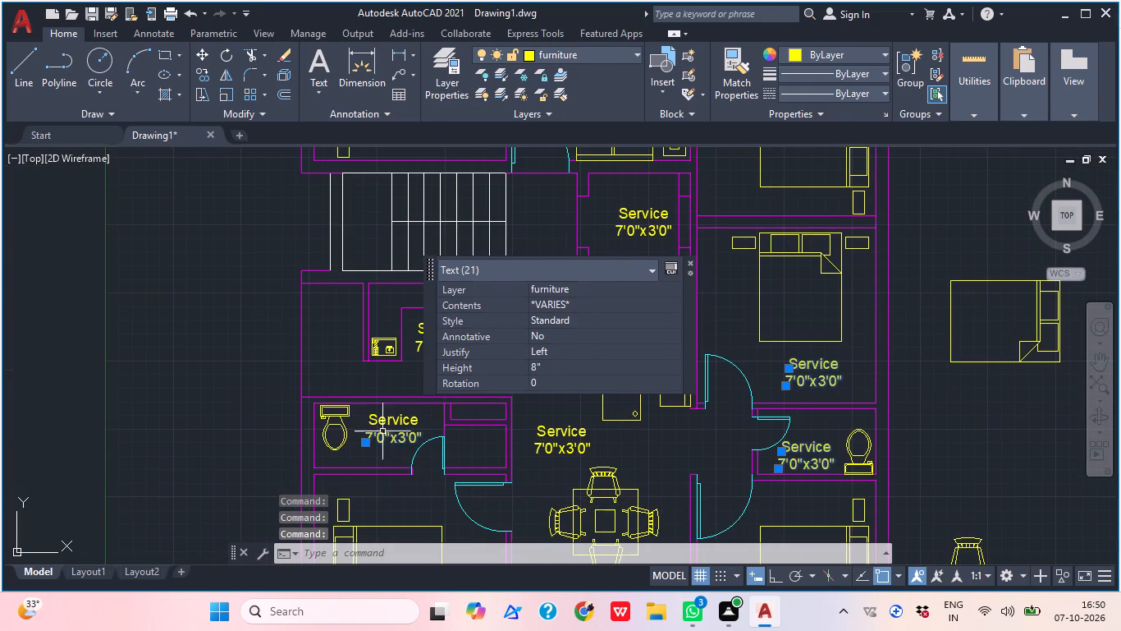
pyautogui.click(385, 418)
pyautogui.moveTo(446, 421); pyautogui.dragTo(424, 513, button='middle')
pyautogui.click(414, 438)
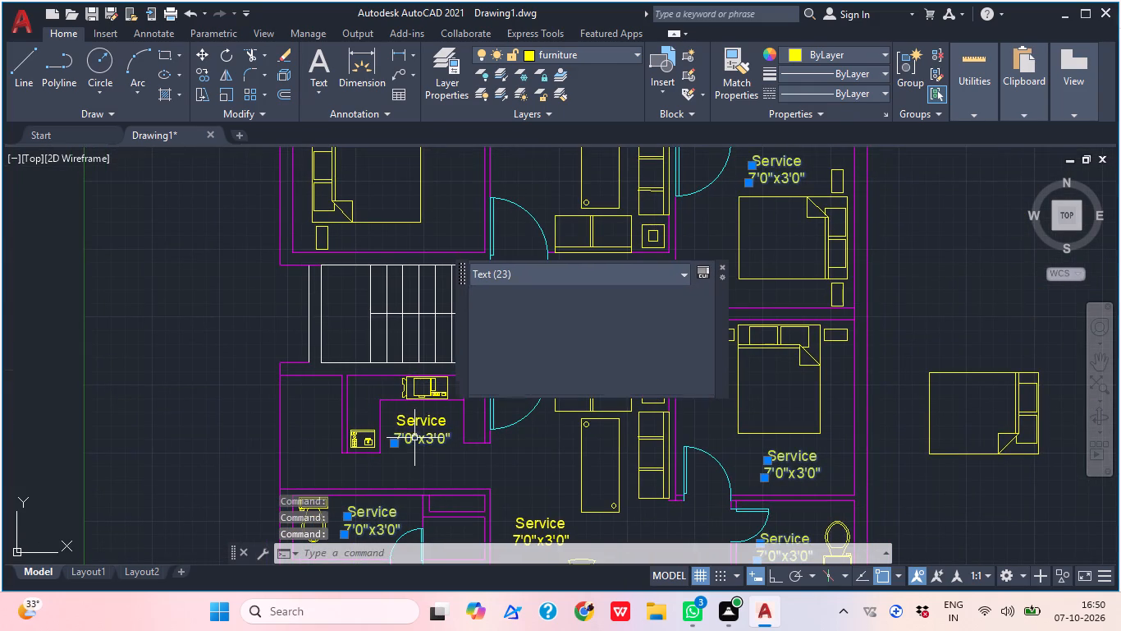
pyautogui.click(414, 411)
pyautogui.click(422, 423)
pyautogui.click(430, 426)
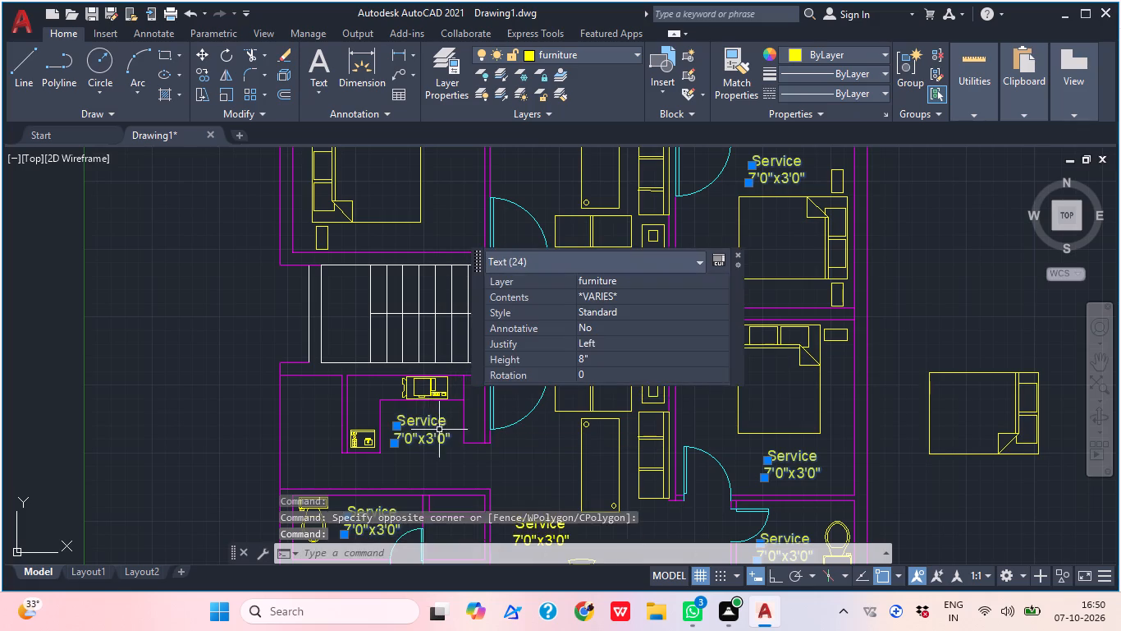
pyautogui.moveTo(466, 444); pyautogui.dragTo(372, 392, button='middle')
pyautogui.click(446, 469)
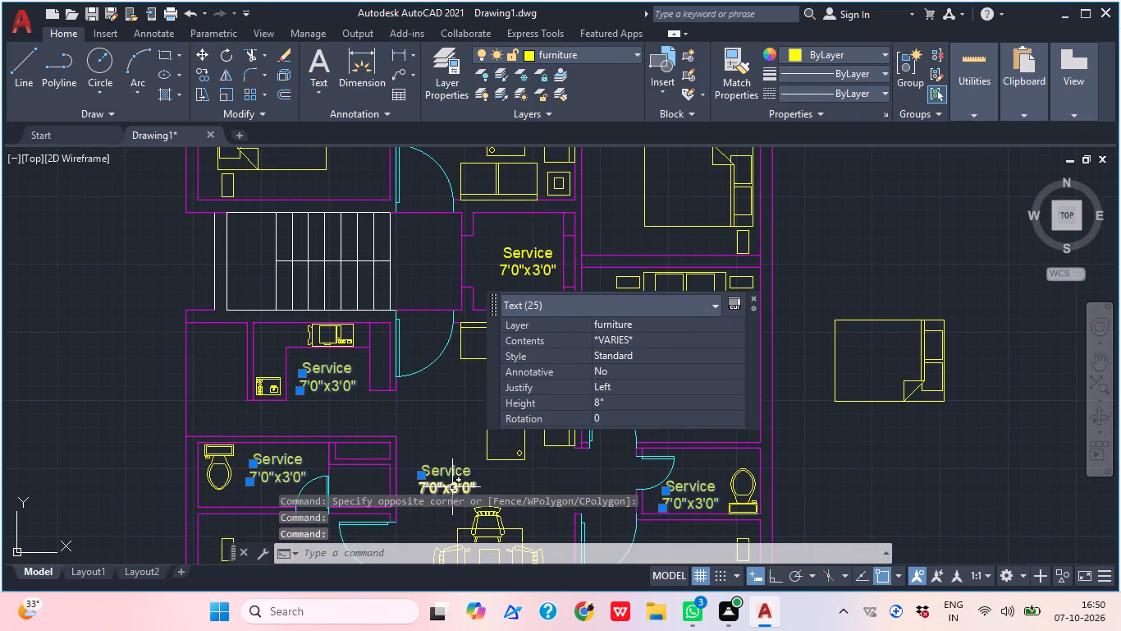
pyautogui.click(452, 487)
pyautogui.moveTo(463, 417); pyautogui.dragTo(457, 502, button='middle')
pyautogui.moveTo(507, 427); pyautogui.dragTo(478, 548, button='middle')
pyautogui.moveTo(437, 486); pyautogui.dragTo(359, 435, button='middle')
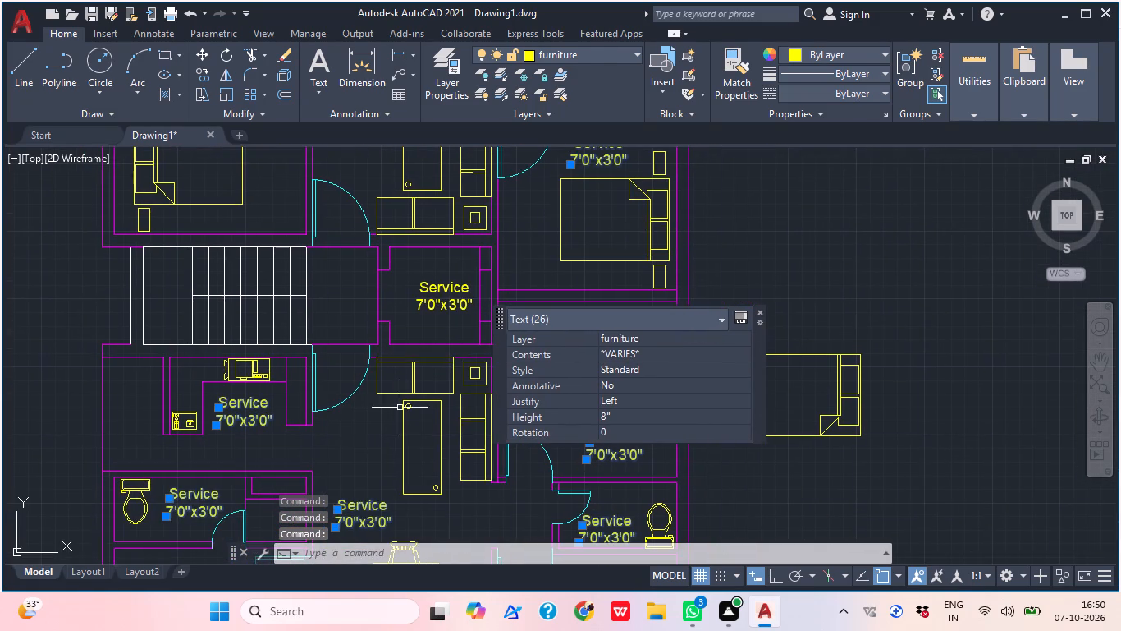
pyautogui.scroll(1, 396, 294)
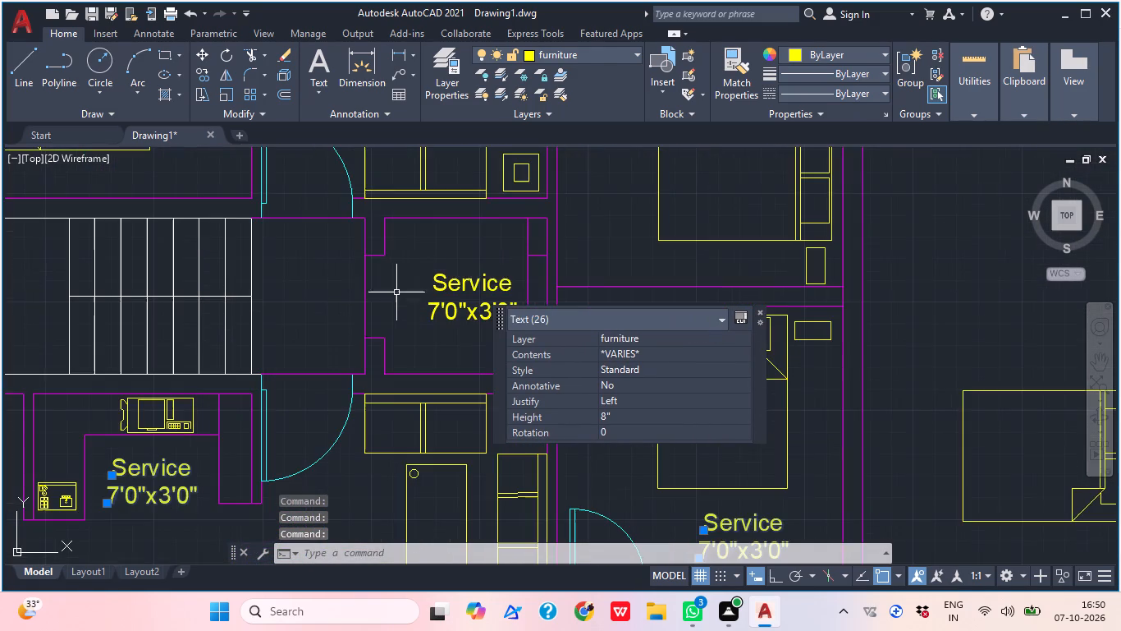
pyautogui.scroll(1, 457, 271)
pyautogui.click(448, 284)
pyautogui.click(428, 328)
pyautogui.scroll(-2, 434, 317)
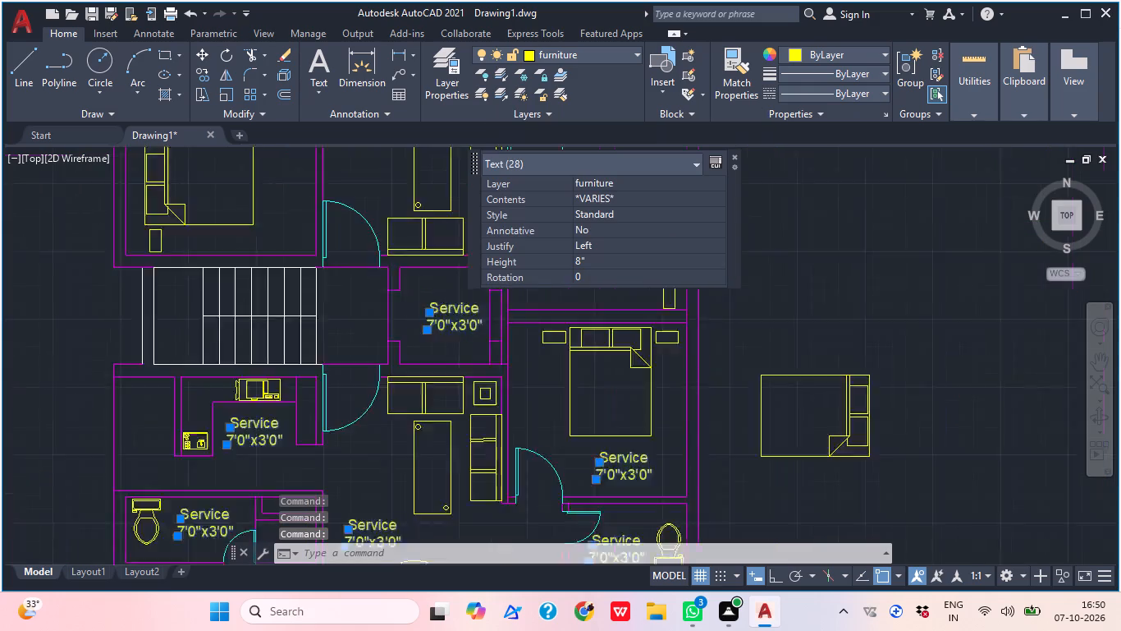
pyautogui.scroll(-2, 446, 325)
pyautogui.moveTo(410, 299); pyautogui.dragTo(409, 389, button='middle')
pyautogui.scroll(2, 419, 329)
pyautogui.click(407, 323)
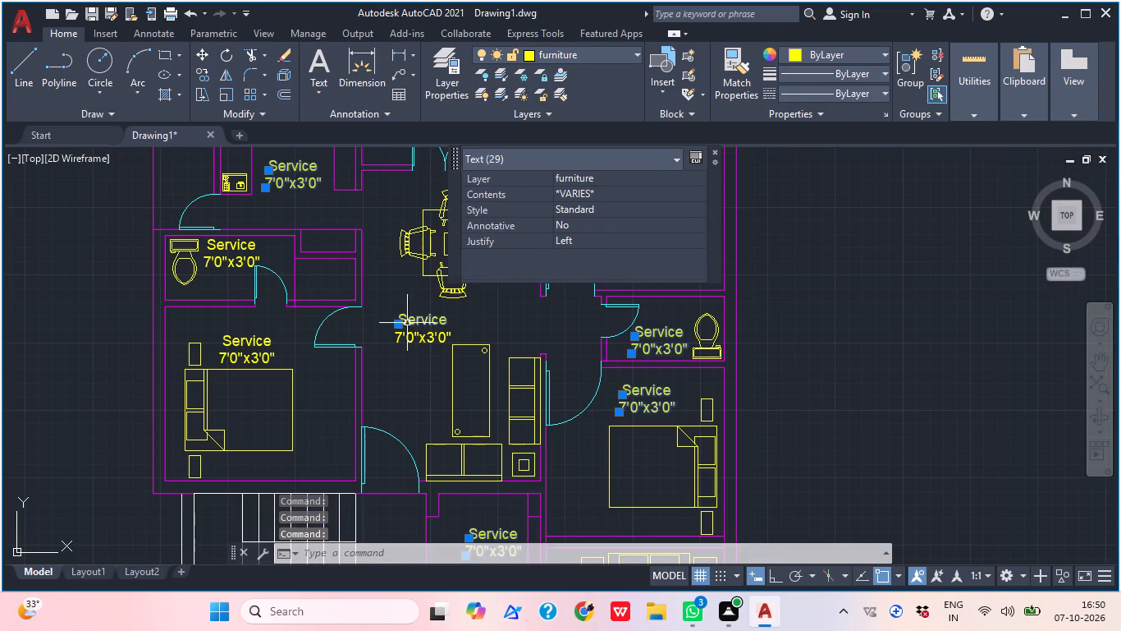
pyautogui.click(422, 340)
pyautogui.click(245, 343)
pyautogui.click(254, 355)
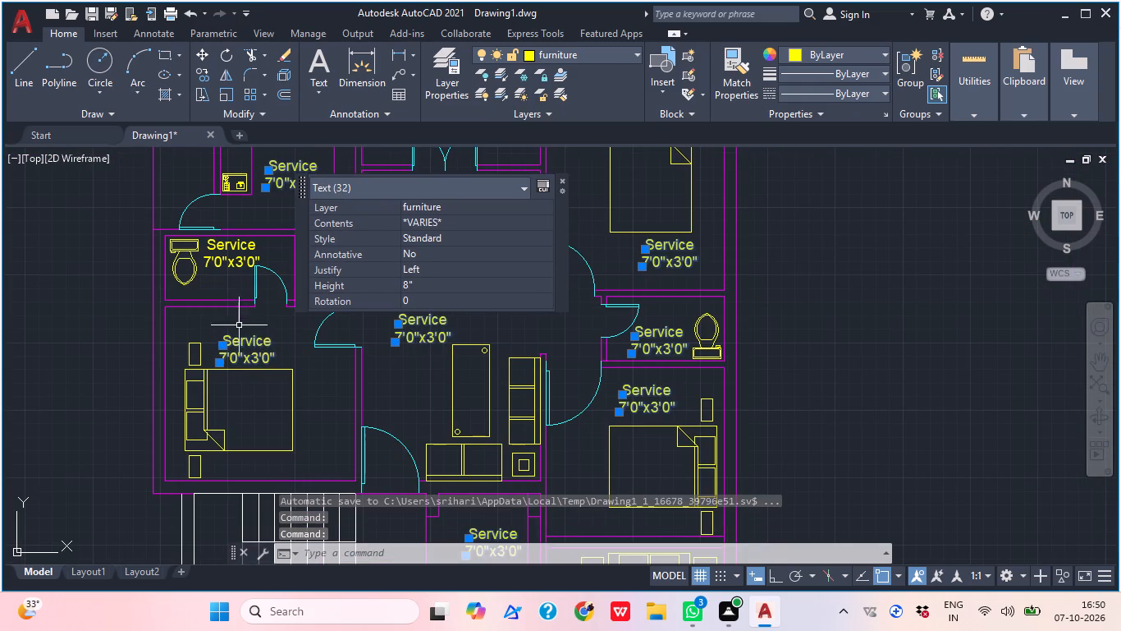
pyautogui.click(222, 261)
pyautogui.click(223, 248)
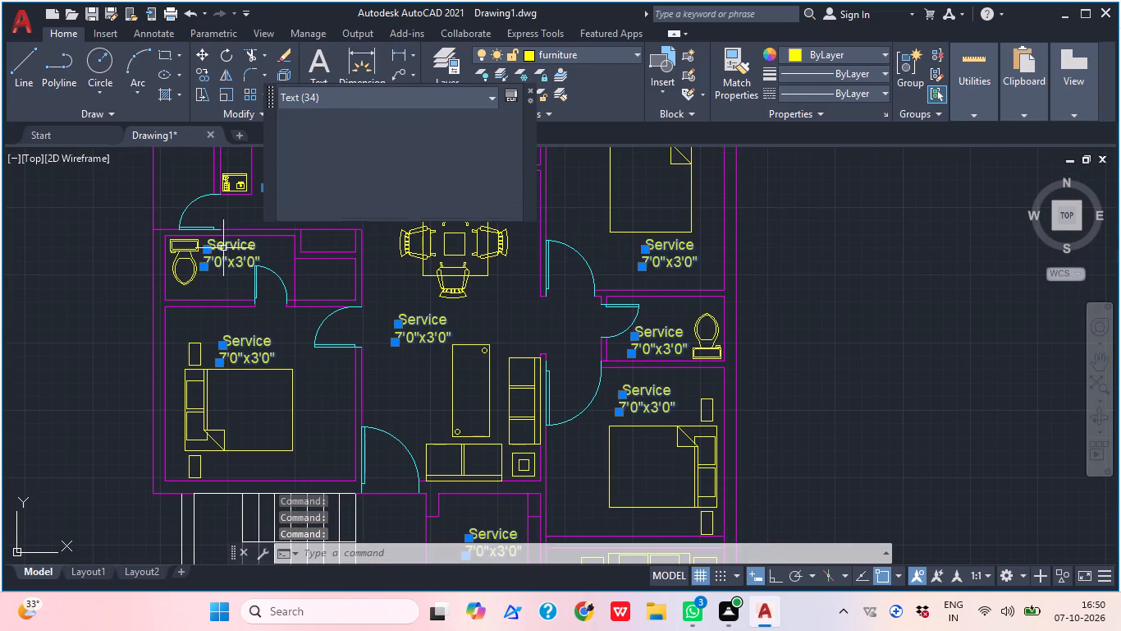
pyautogui.scroll(-4, 276, 233)
pyautogui.moveTo(315, 348); pyautogui.dragTo(312, 422, button='middle')
pyautogui.scroll(1, 266, 395)
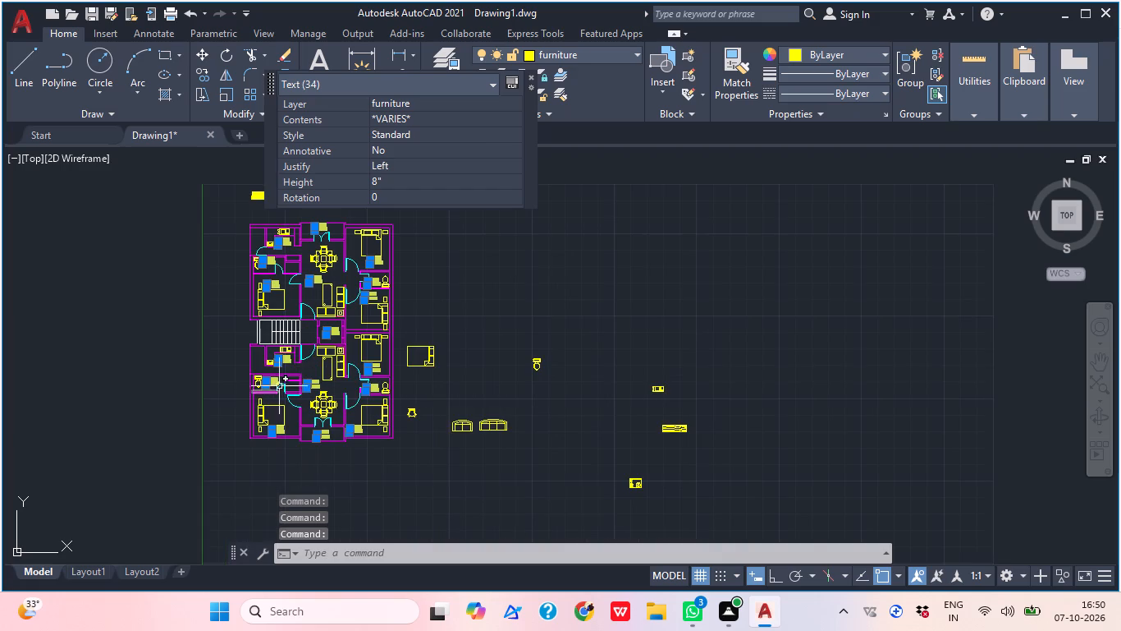
pyautogui.moveTo(313, 361); pyautogui.dragTo(305, 419, button='middle')
pyautogui.moveTo(294, 309); pyautogui.dragTo(298, 367, button='middle')
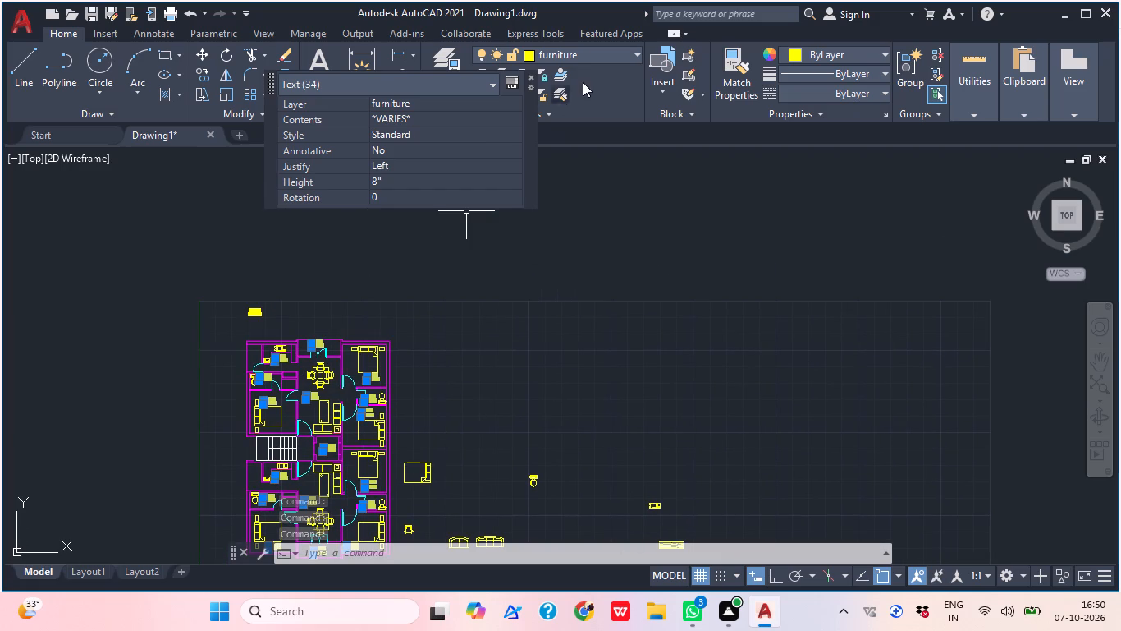
pyautogui.click(586, 56)
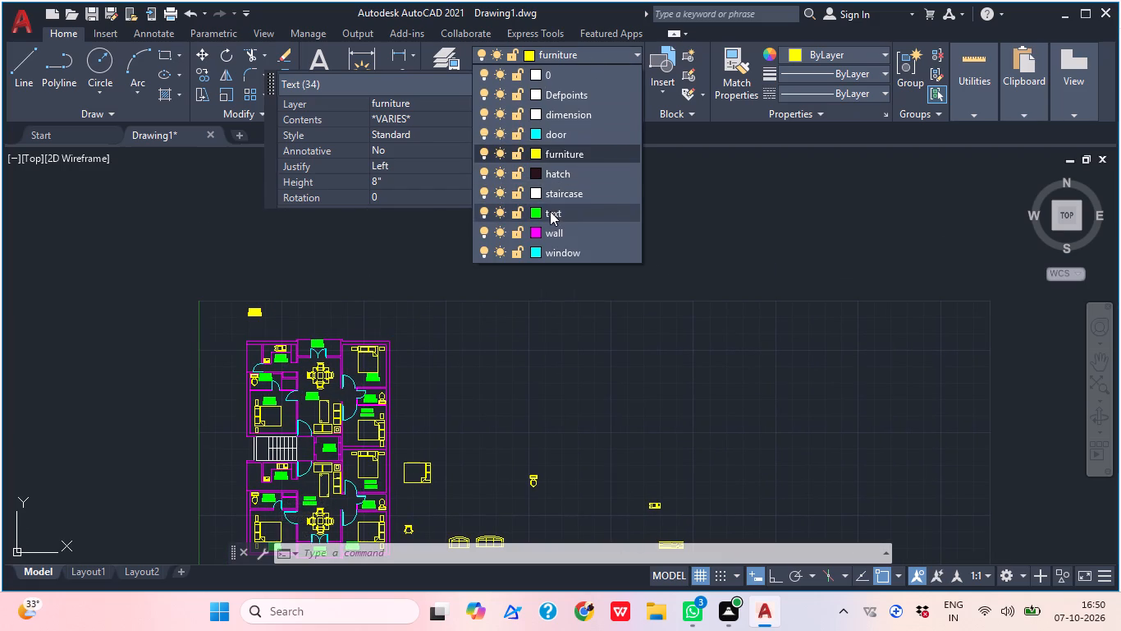
pyautogui.click(550, 212)
pyautogui.moveTo(479, 308); pyautogui.dragTo(533, 316, button='middle')
pyautogui.press('Escape')
# Move the spare two-line Service 7'0"x3'0" label above the floor plan onto the text layer.
pyautogui.moveTo(386, 388); pyautogui.dragTo(395, 380, button='middle')
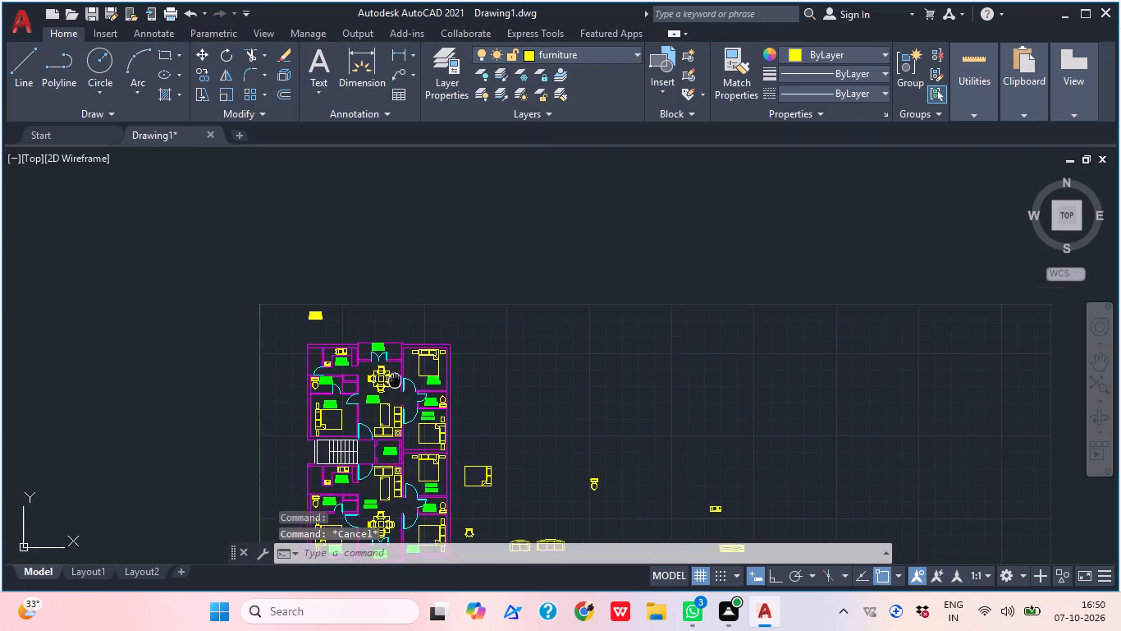
pyautogui.moveTo(395, 380); pyautogui.dragTo(419, 350, button='middle')
pyautogui.scroll(1, 411, 357)
pyautogui.moveTo(416, 380); pyautogui.dragTo(430, 340, button='middle')
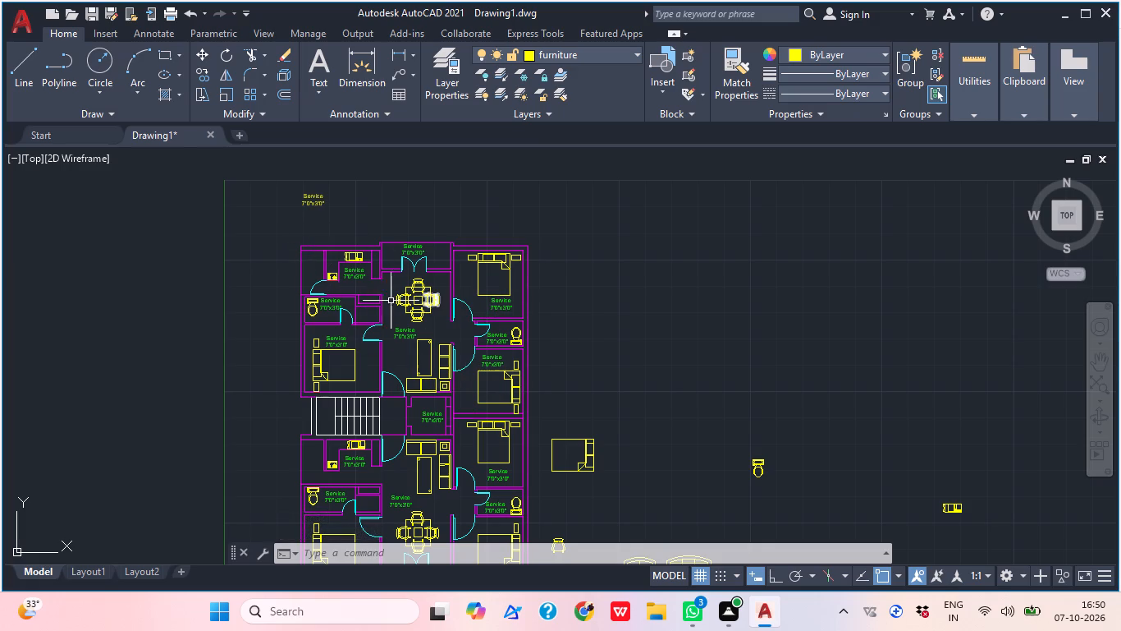
pyautogui.scroll(2, 334, 212)
pyautogui.moveTo(309, 237); pyautogui.dragTo(354, 308, button='middle')
pyautogui.moveTo(364, 296); pyautogui.dragTo(354, 283)
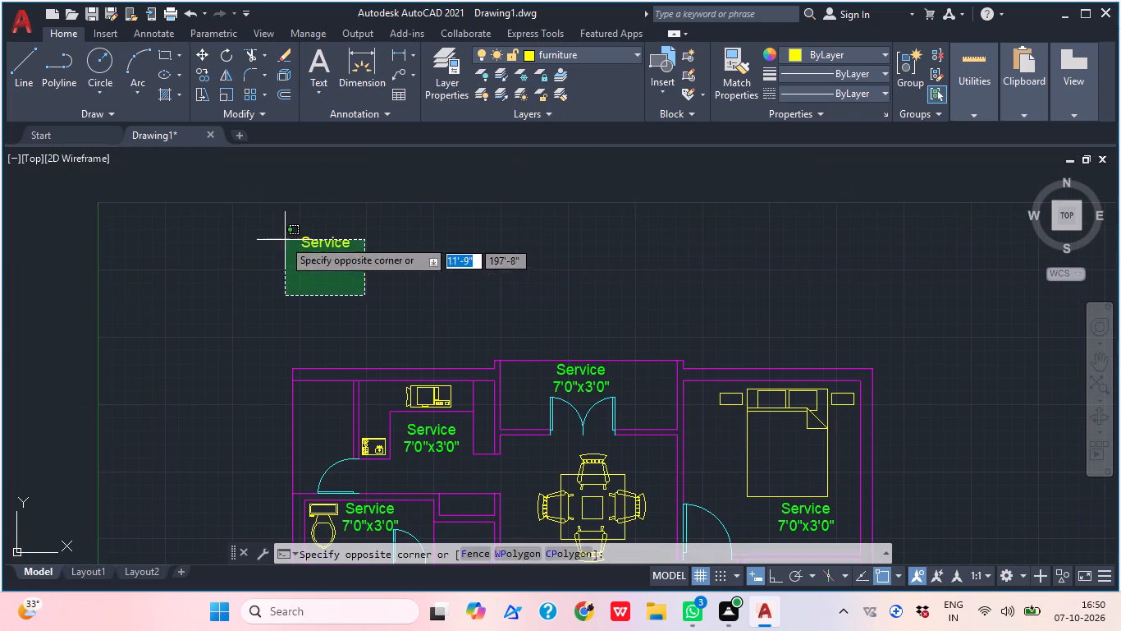
pyautogui.click(280, 239)
pyautogui.click(634, 48)
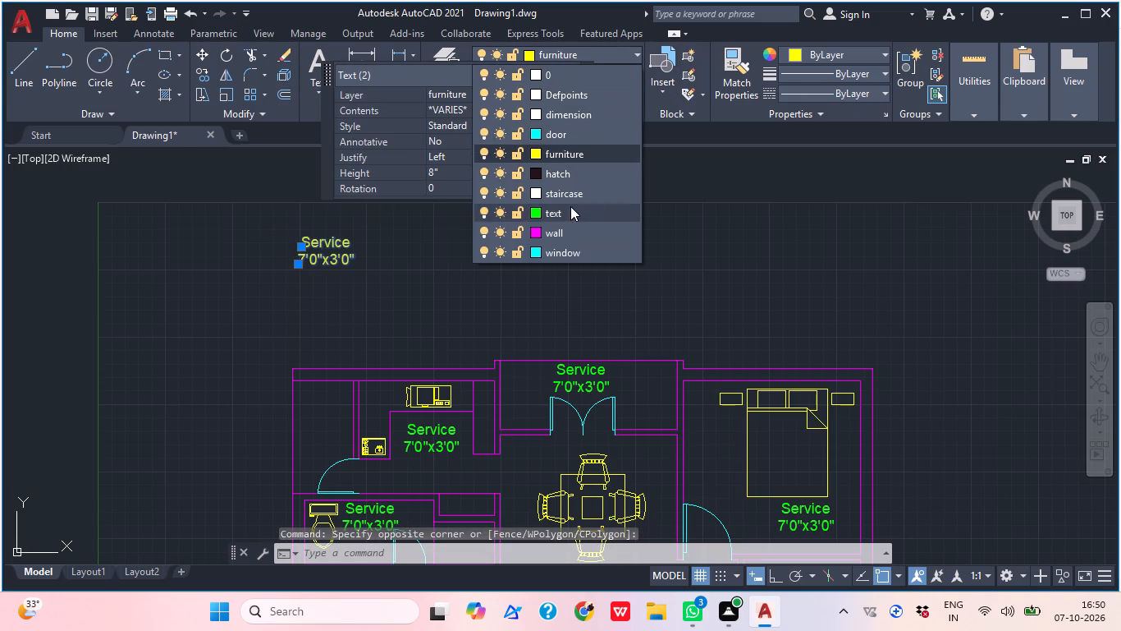
pyautogui.click(569, 210)
pyautogui.press('Escape')
# Rotate the spare two-line Service 7'0"x3'0" label above the floor plan by 90 degrees with ortho mode on.
pyautogui.click(378, 237)
pyautogui.click(306, 246)
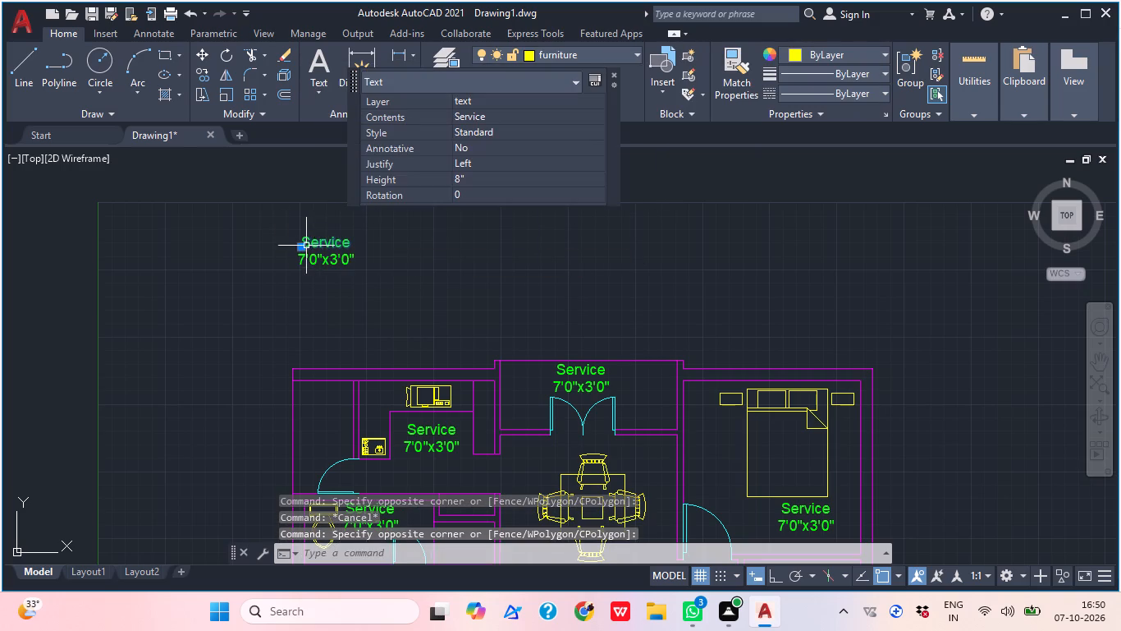
pyautogui.moveTo(359, 315); pyautogui.dragTo(354, 304)
pyautogui.click(287, 251)
pyautogui.press('r')
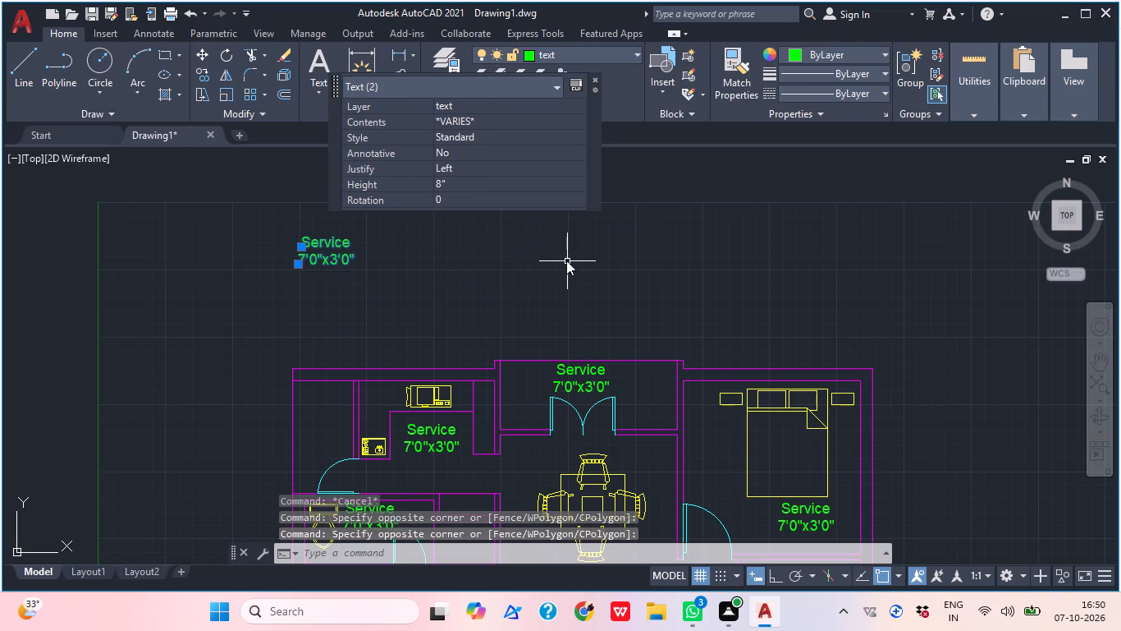
pyautogui.press('o')
pyautogui.press('space')
pyautogui.click(333, 258)
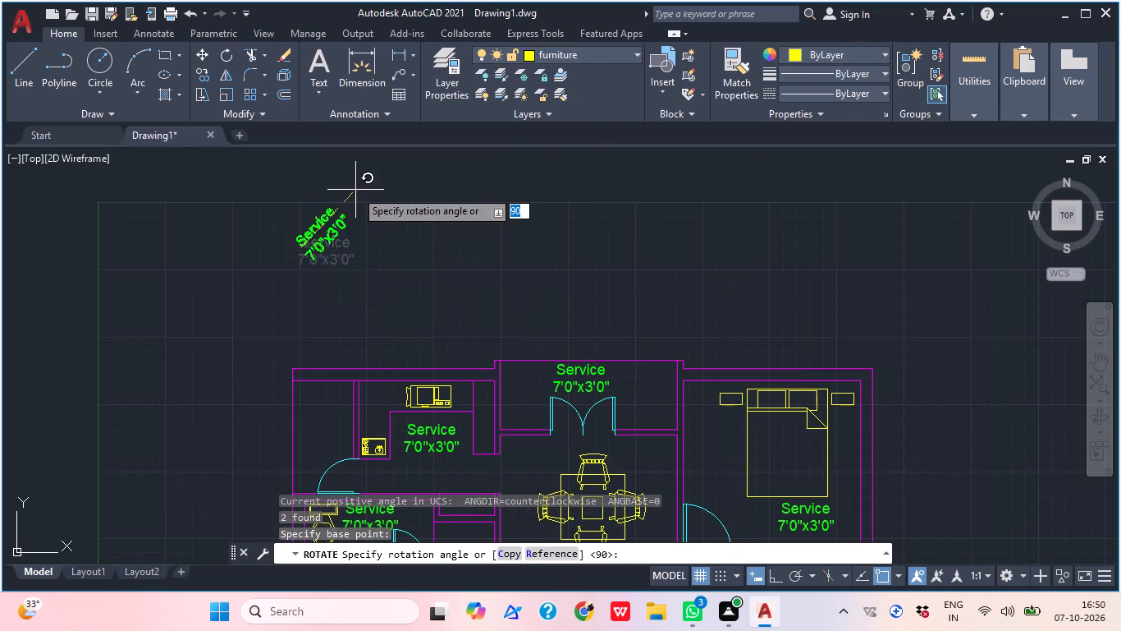
pyautogui.click(774, 583)
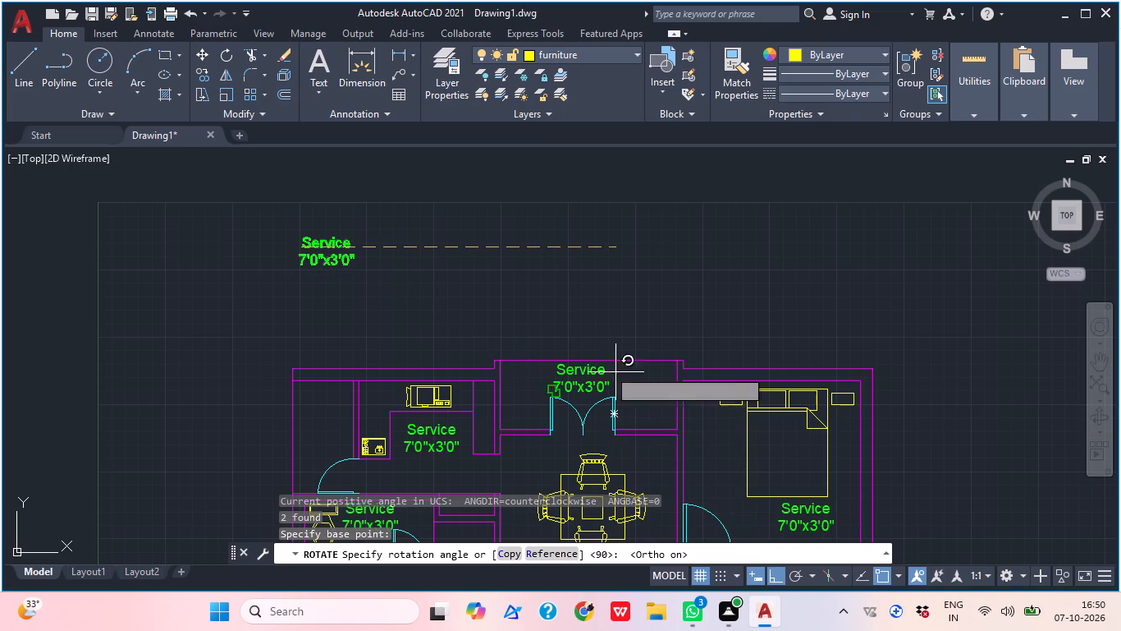
pyautogui.click(300, 192)
# Copy the rotated Service 7'0"x3'0" label into the narrow service room beside the upper flat's kitchen, with ortho mode off.
pyautogui.moveTo(336, 269); pyautogui.dragTo(318, 260)
pyautogui.click(269, 234)
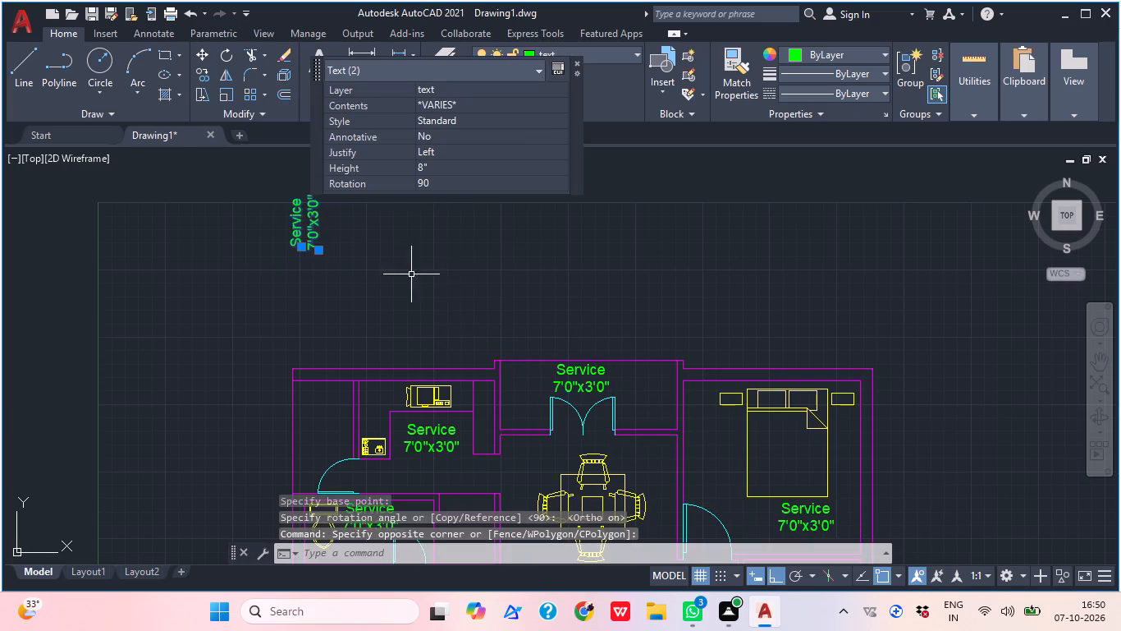
pyautogui.press('c')
pyautogui.press('o')
pyautogui.press('space')
pyautogui.click(313, 226)
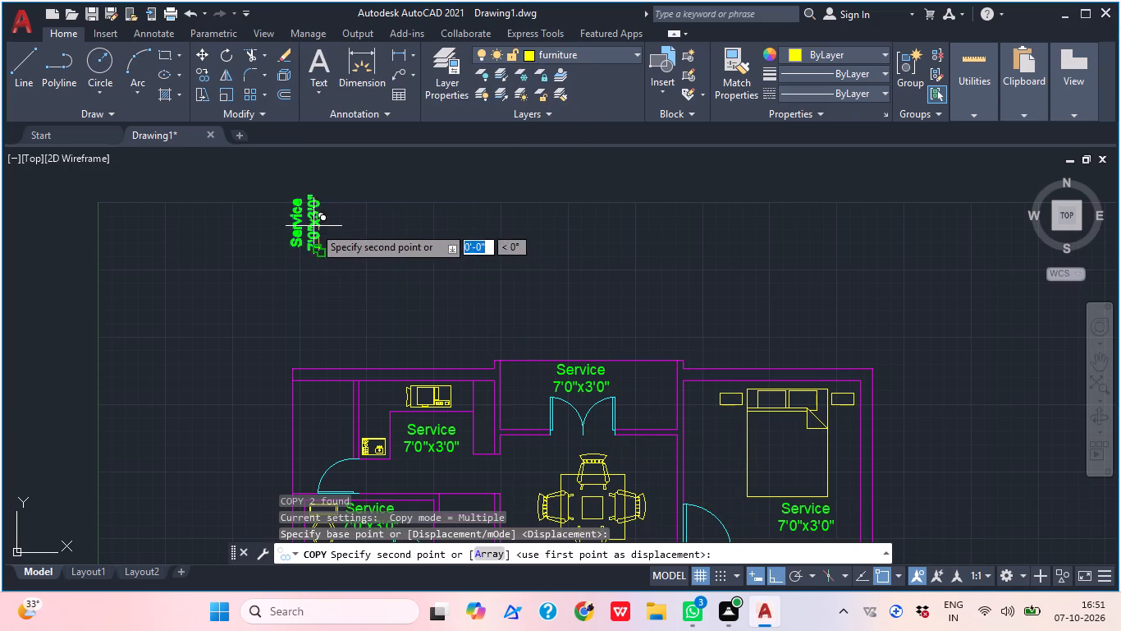
pyautogui.moveTo(339, 405); pyautogui.dragTo(326, 327, button='middle')
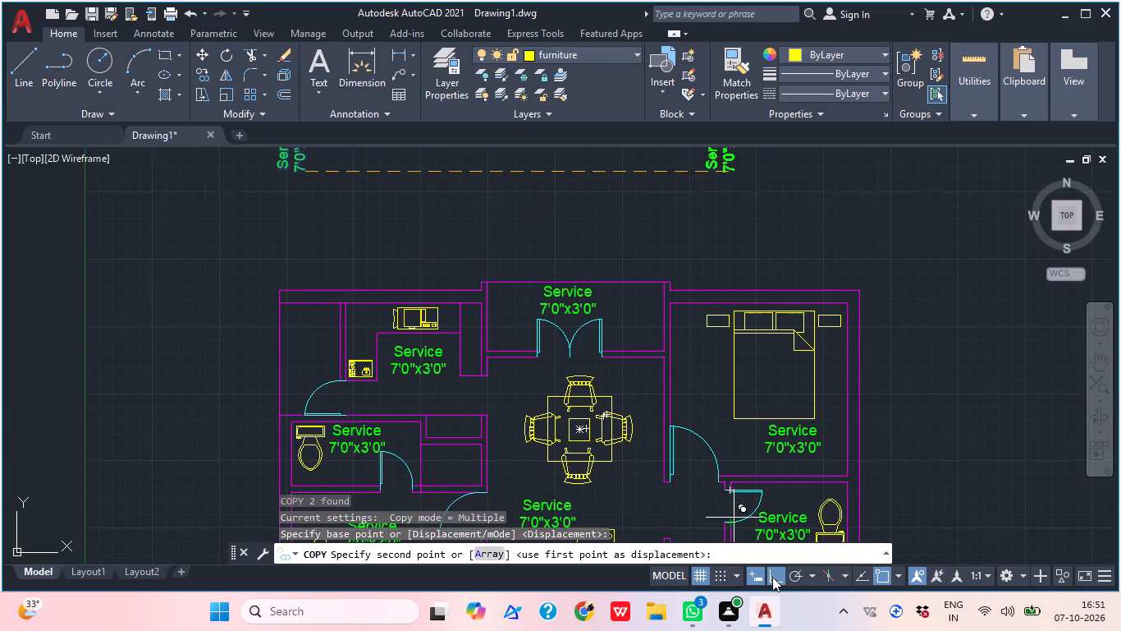
pyautogui.click(772, 577)
pyautogui.scroll(1, 317, 365)
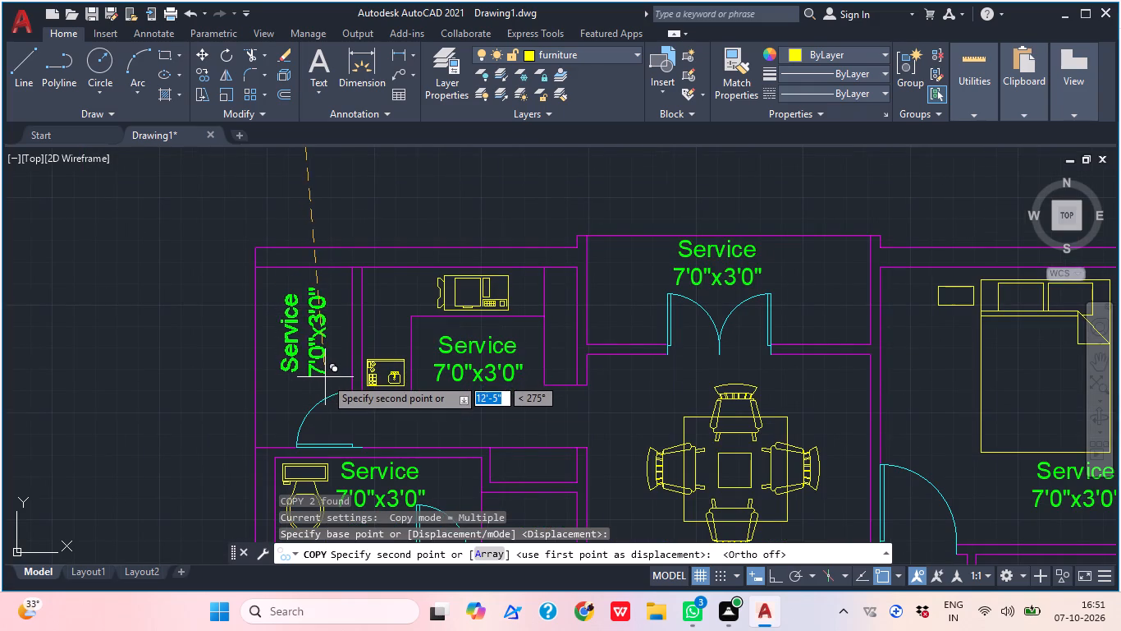
pyautogui.click(319, 380)
# Place another copy of the rotated Service label in the narrow service room beside the lower flat's kitchen.
pyautogui.scroll(-4, 462, 306)
pyautogui.moveTo(460, 391); pyautogui.dragTo(451, 359, button='middle')
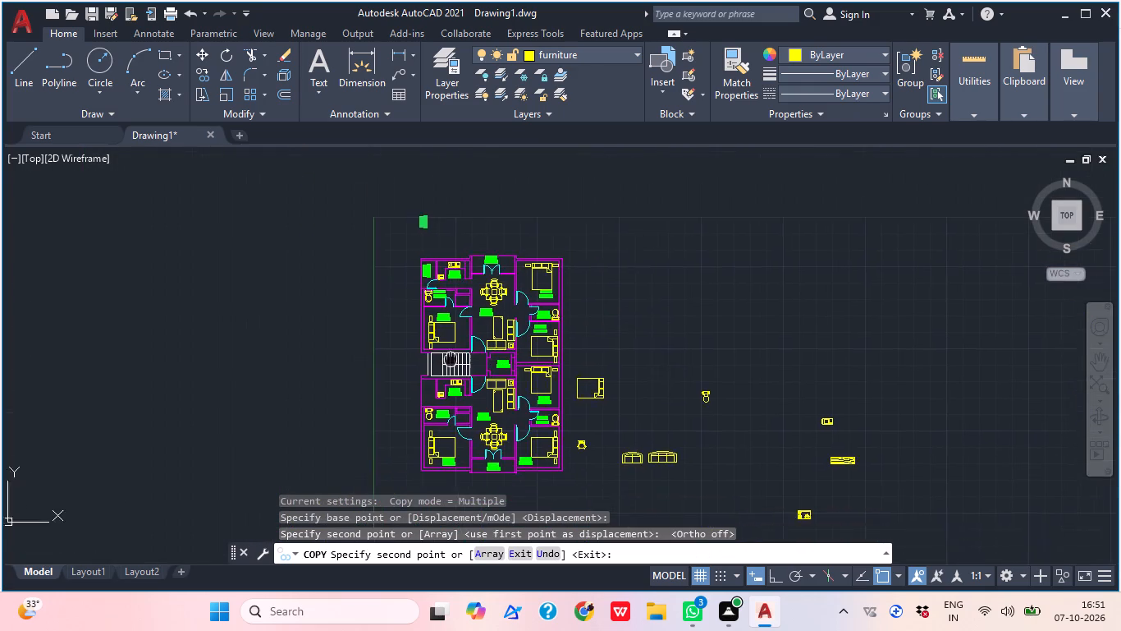
pyautogui.moveTo(451, 359); pyautogui.dragTo(445, 341, button='middle')
pyautogui.scroll(-1, 445, 341)
pyautogui.scroll(3, 434, 377)
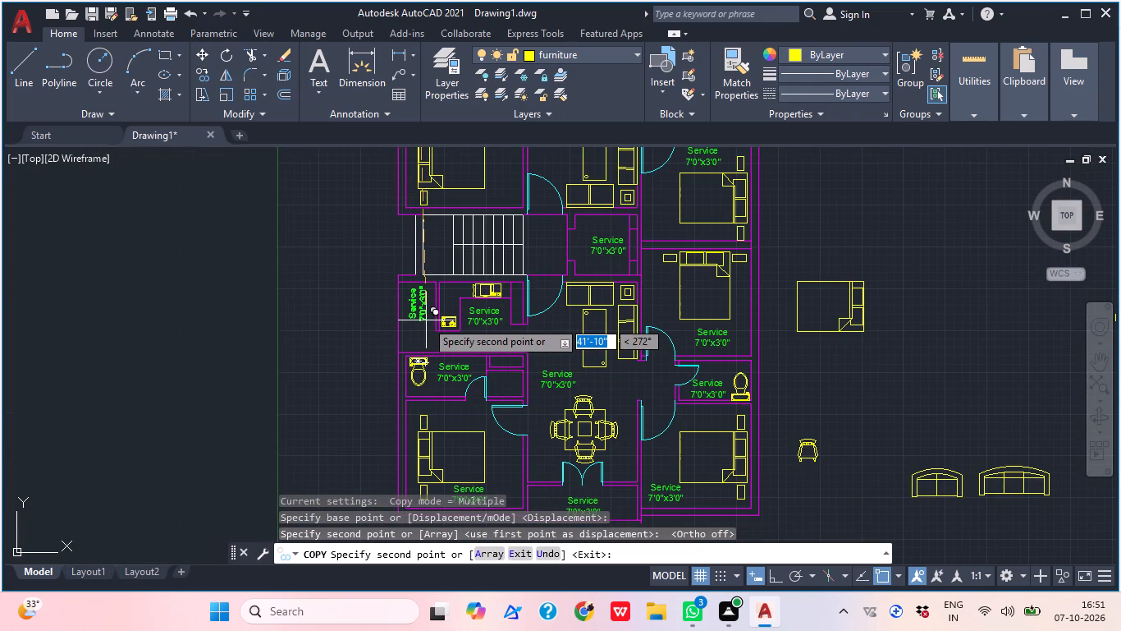
pyautogui.moveTo(420, 361); pyautogui.dragTo(397, 342, button='middle')
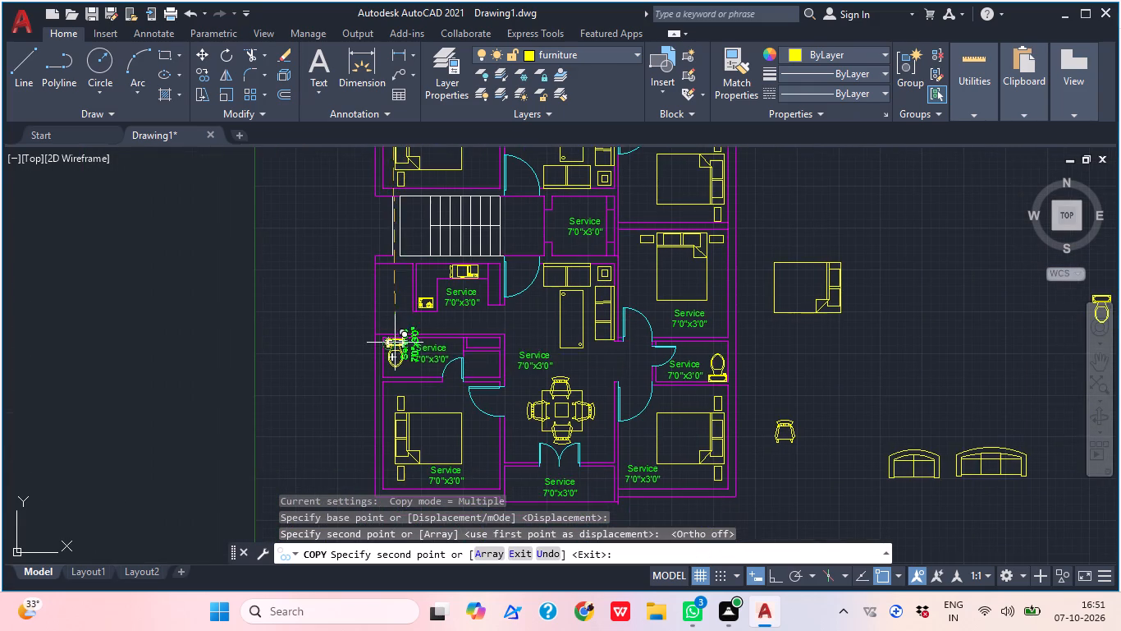
pyautogui.scroll(2, 399, 311)
pyautogui.click(403, 303)
pyautogui.moveTo(520, 310); pyautogui.dragTo(520, 311, button='middle')
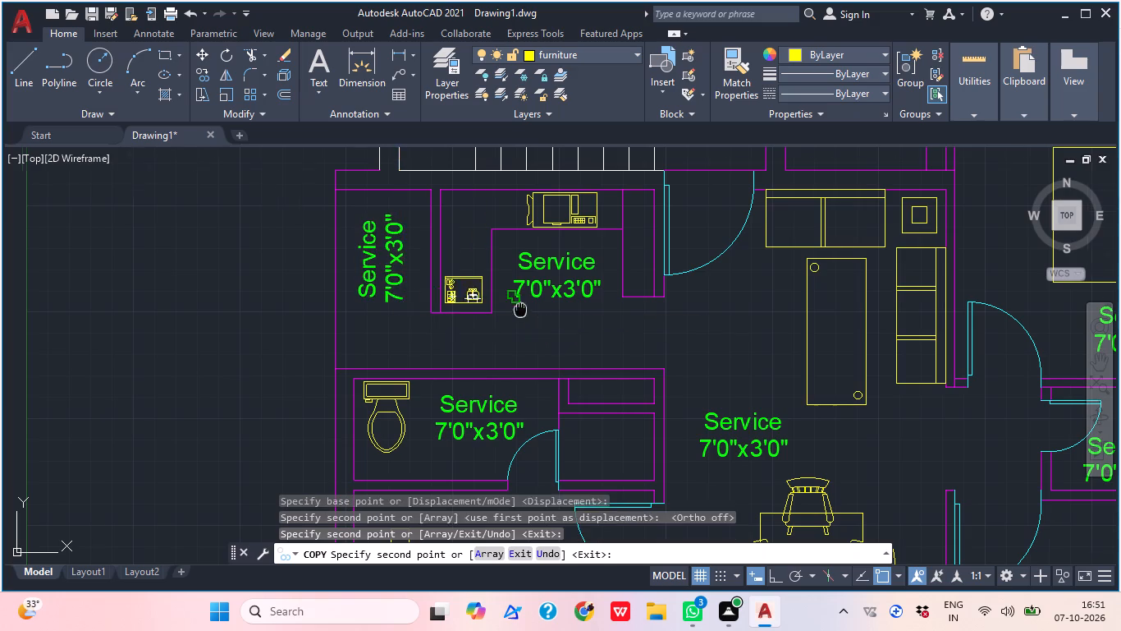
pyautogui.moveTo(520, 311); pyautogui.dragTo(409, 361, button='middle')
pyautogui.press('Escape')
# Copy the door below the upper flat's service room to the matching opening below the lower flat's service room, at the kitchen wall corner.
pyautogui.scroll(-2, 410, 336)
pyautogui.scroll(1, 402, 321)
pyautogui.moveTo(400, 329); pyautogui.dragTo(392, 539, button='middle')
pyautogui.scroll(-1, 393, 539)
pyautogui.moveTo(347, 306); pyautogui.dragTo(350, 423, button='middle')
pyautogui.moveTo(332, 256); pyautogui.dragTo(345, 356, button='middle')
pyautogui.click(333, 324)
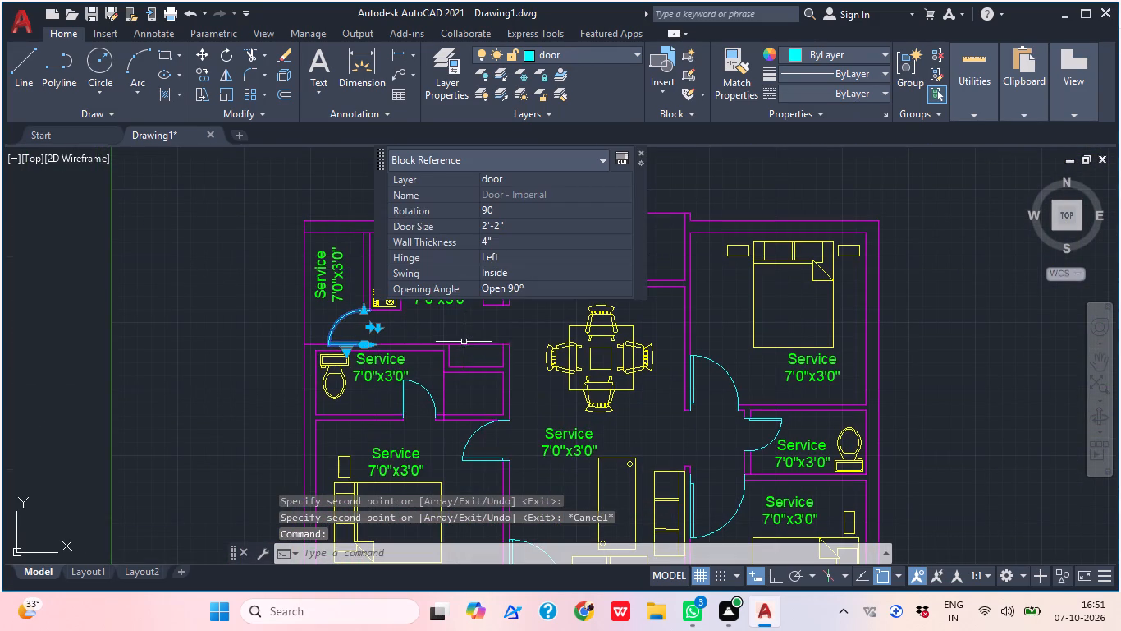
pyautogui.press('c')
pyautogui.press('o')
pyautogui.press('space')
pyautogui.scroll(3, 388, 345)
pyautogui.scroll(1, 317, 340)
pyautogui.moveTo(327, 274); pyautogui.dragTo(350, 371, button='middle')
pyautogui.click(323, 220)
pyautogui.scroll(-5, 405, 185)
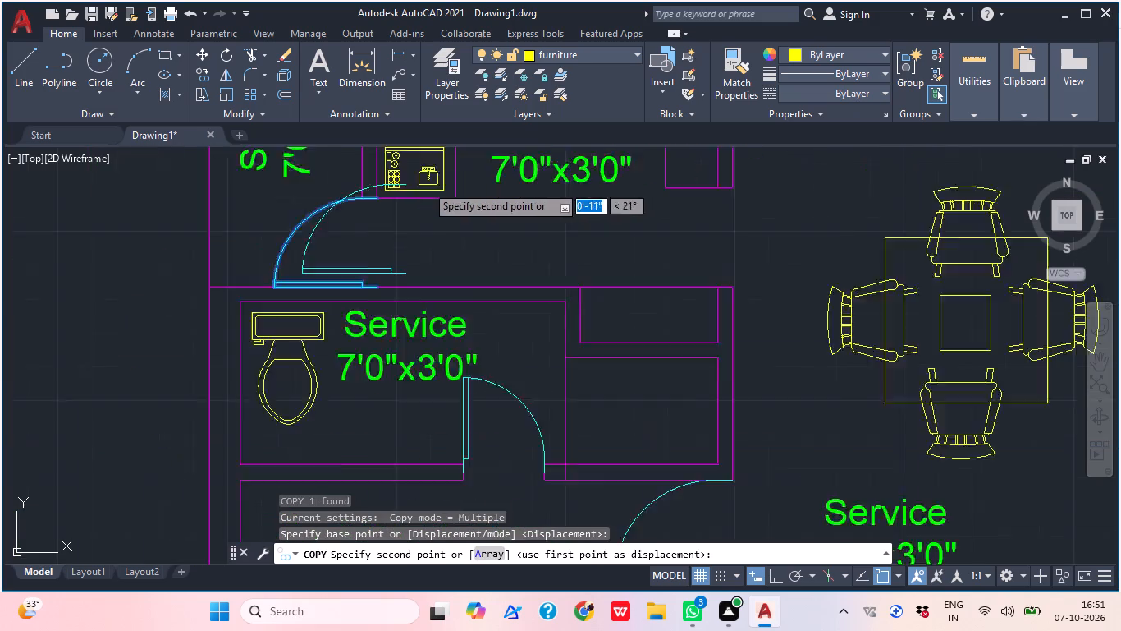
pyautogui.moveTo(458, 353); pyautogui.dragTo(464, 100, button='middle')
pyautogui.scroll(-6, 451, 160)
pyautogui.scroll(3, 460, 282)
pyautogui.moveTo(414, 342); pyautogui.dragTo(396, 322, button='middle')
pyautogui.moveTo(428, 292); pyautogui.dragTo(399, 398, button='middle')
pyautogui.scroll(2, 367, 274)
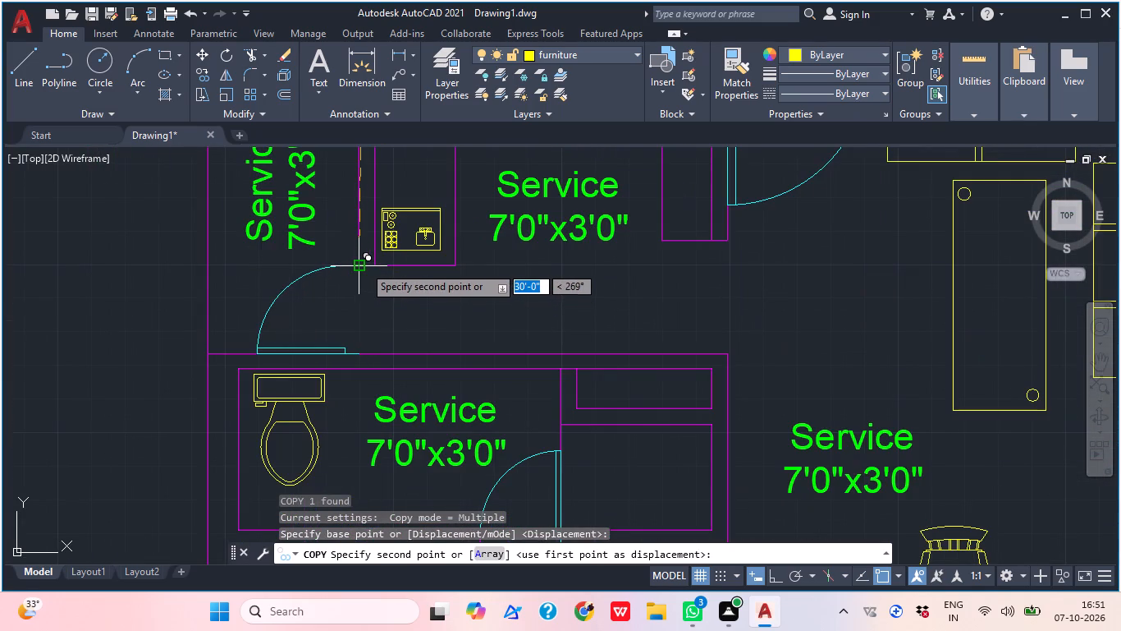
pyautogui.click(377, 266)
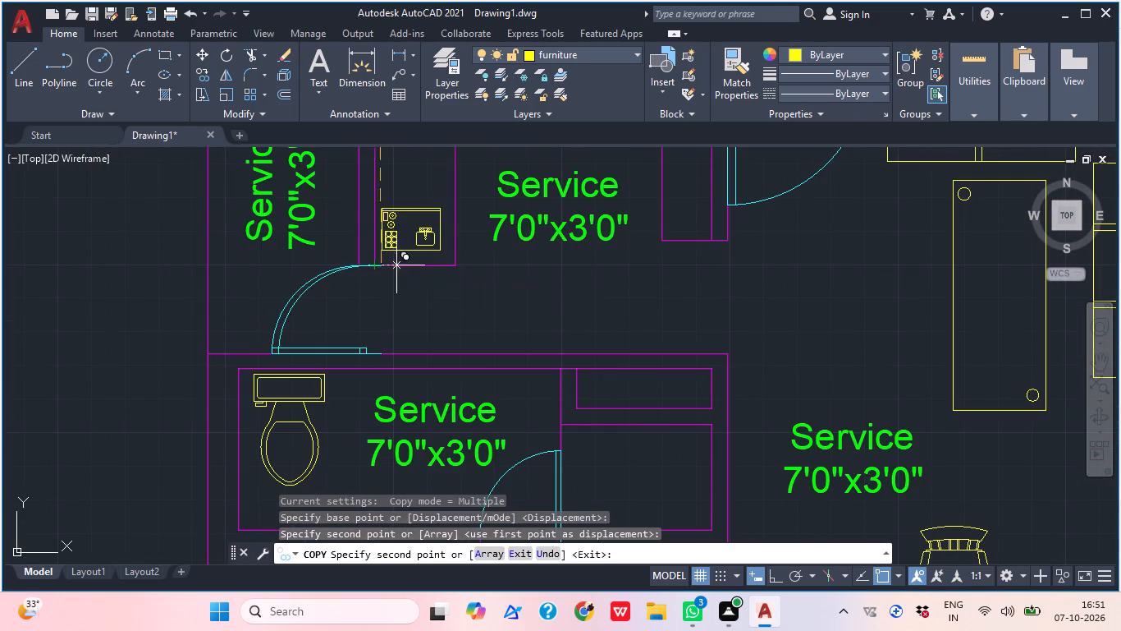
pyautogui.moveTo(529, 303); pyautogui.dragTo(387, 343, button='middle')
pyautogui.press('Escape')
# Change the room name in the upper flat's kitchen label from Service to kitchen.
pyautogui.scroll(-2, 378, 320)
pyautogui.moveTo(472, 321); pyautogui.dragTo(391, 349, button='middle')
pyautogui.scroll(-1, 391, 349)
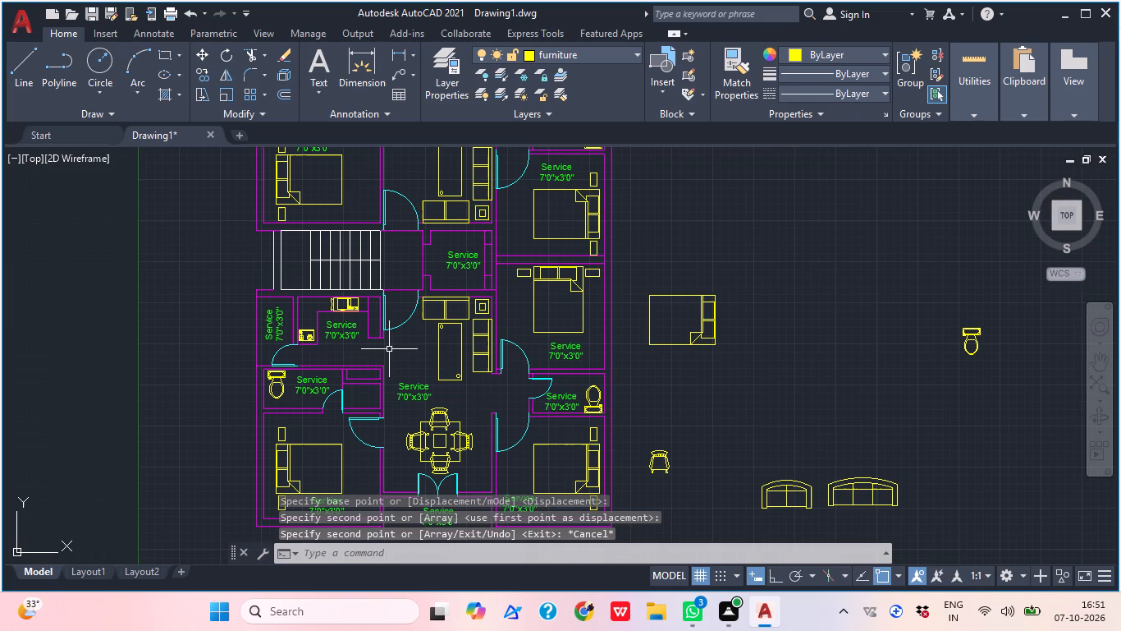
pyautogui.scroll(-1, 377, 376)
pyautogui.moveTo(435, 405); pyautogui.dragTo(367, 420, button='middle')
pyautogui.scroll(-1, 366, 420)
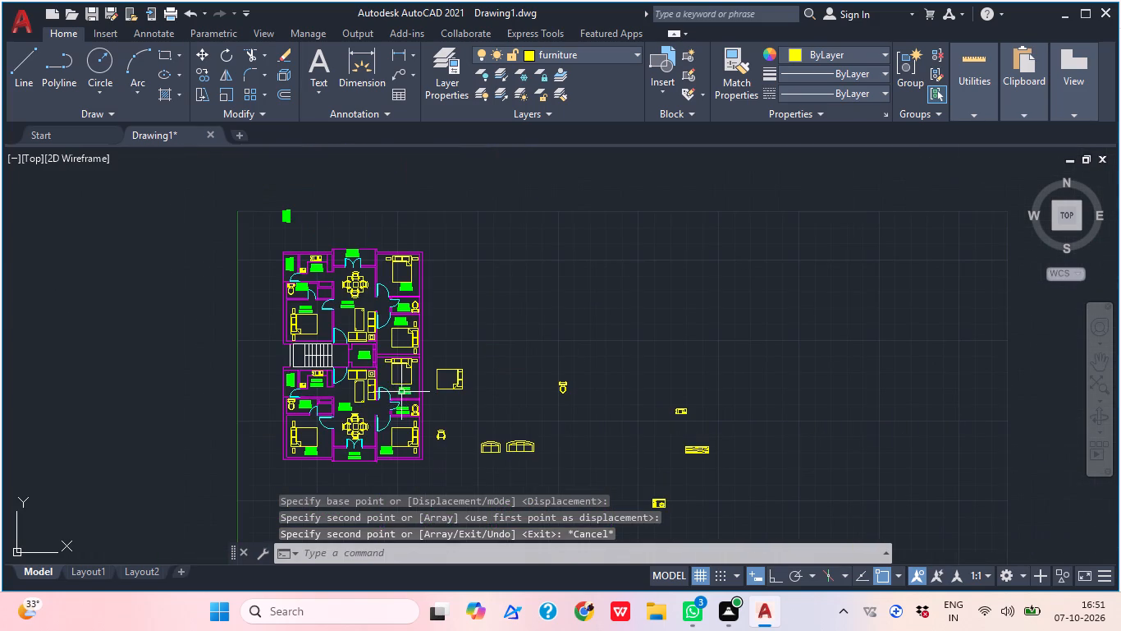
pyautogui.scroll(4, 279, 265)
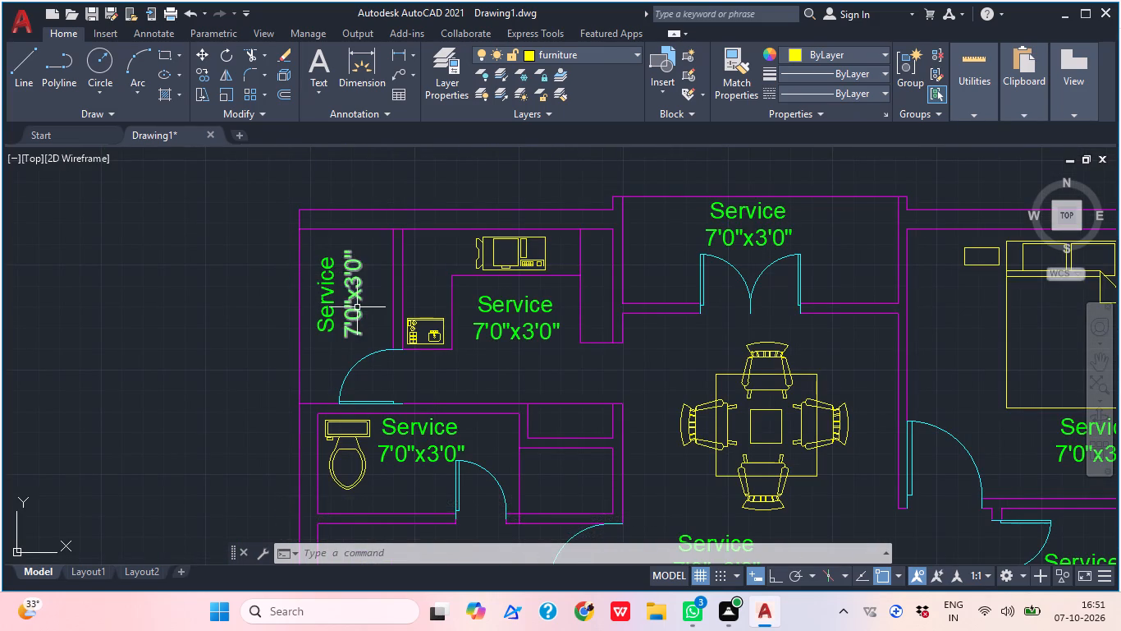
pyautogui.moveTo(382, 317); pyautogui.dragTo(274, 314, button='middle')
pyautogui.doubleClick(411, 306)
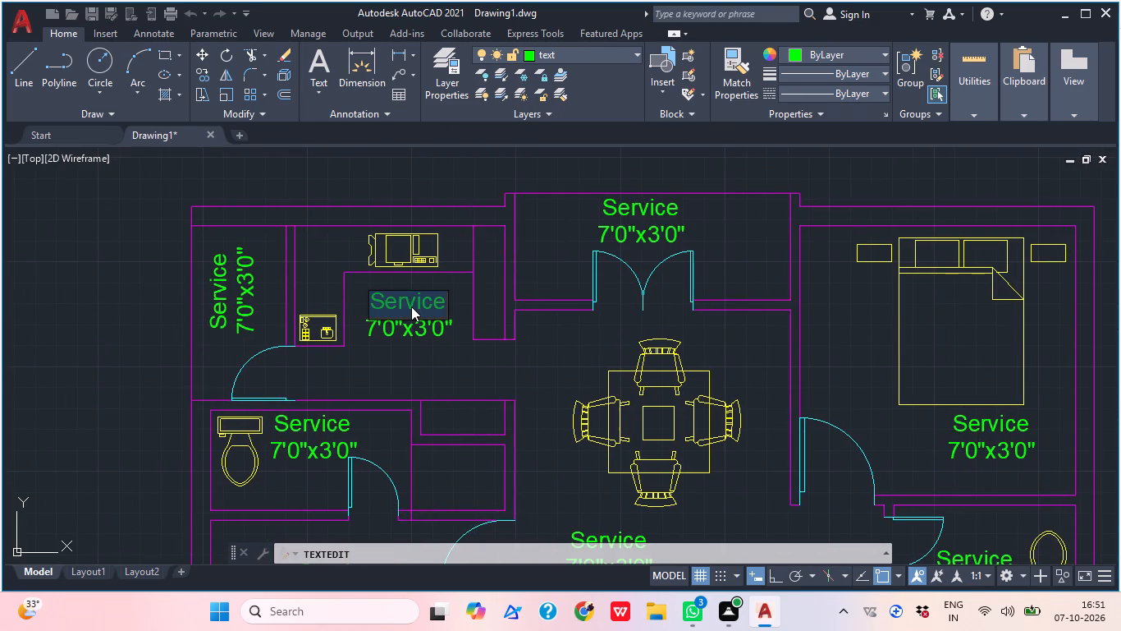
pyautogui.write('ki')
pyautogui.press('BackSpace')
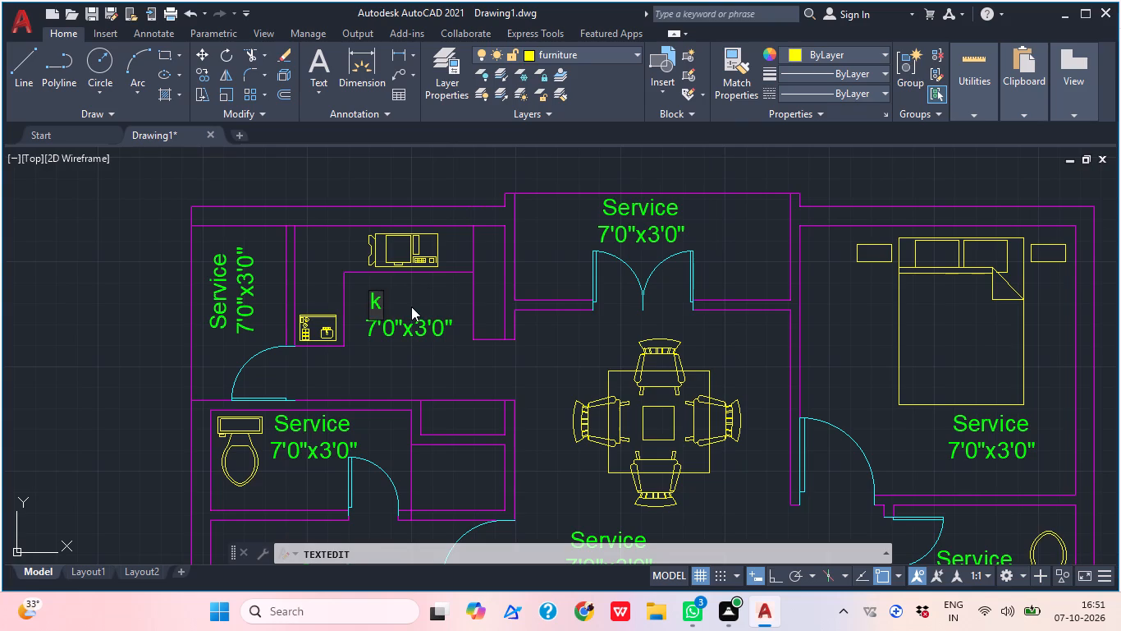
pyautogui.press('BackSpace')
pyautogui.write('kitchr=')
pyautogui.press('BackSpace')
pyautogui.press('BackSpace')
pyautogui.write('en')
pyautogui.click(424, 330)
# Set the size line of the upper flat's kitchen label to 9;1.5"x7'0".
pyautogui.click(418, 331)
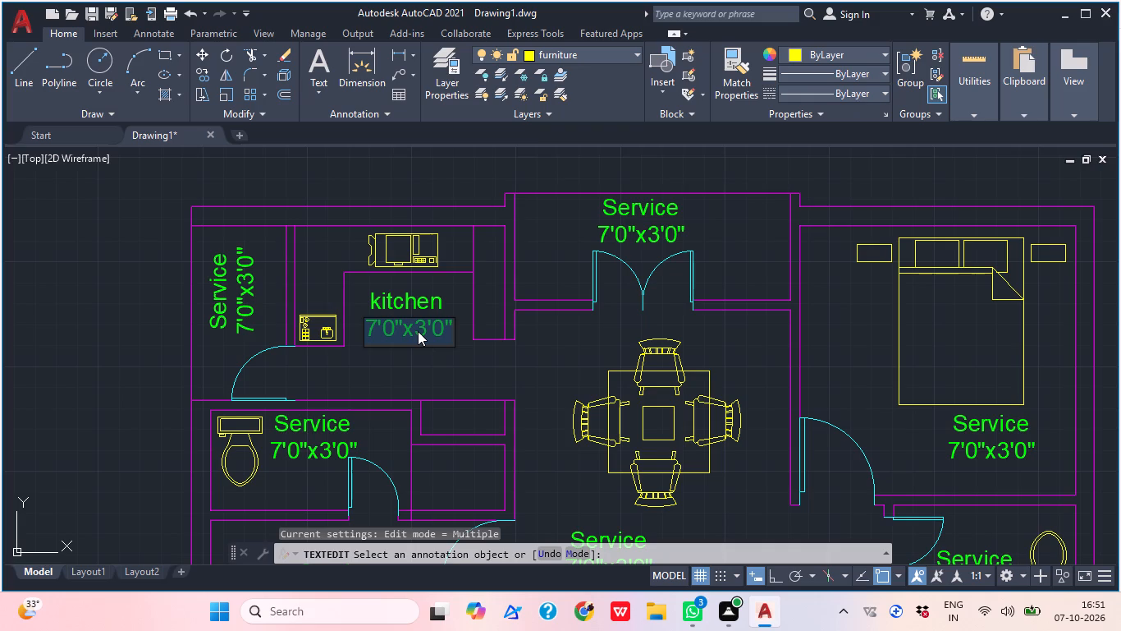
pyautogui.write('9;1.5"x')
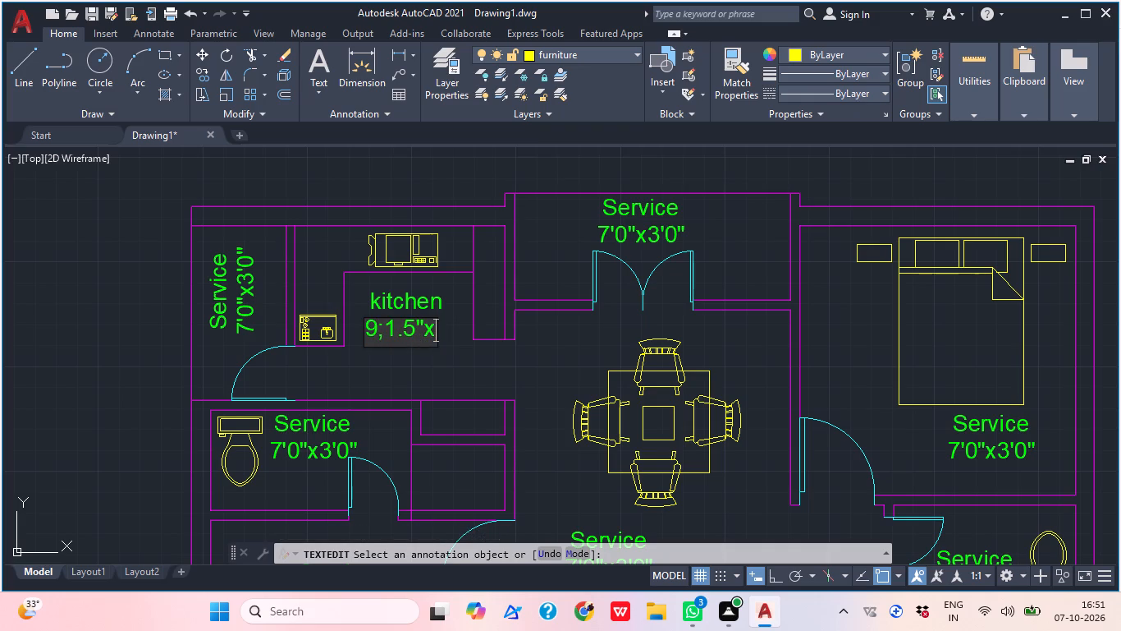
pyautogui.write('7\'0"')
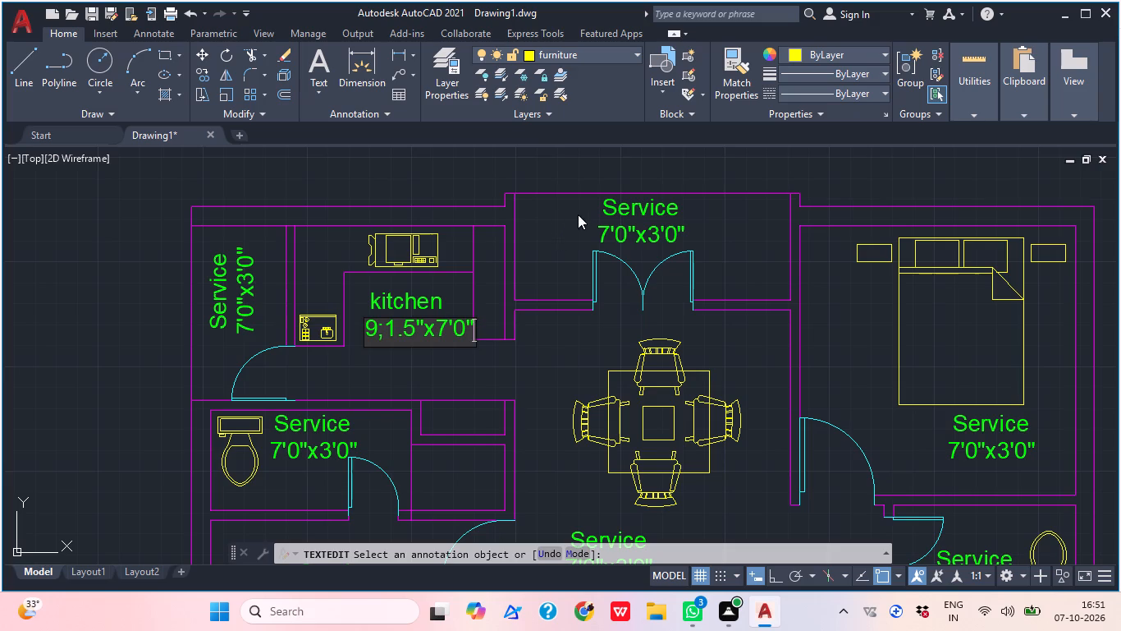
pyautogui.click(579, 214)
# Change the label in the upper flat's balcony, above the dining area, to balcony with size 11'0"x3'6".
pyautogui.click(638, 212)
pyautogui.click(634, 210)
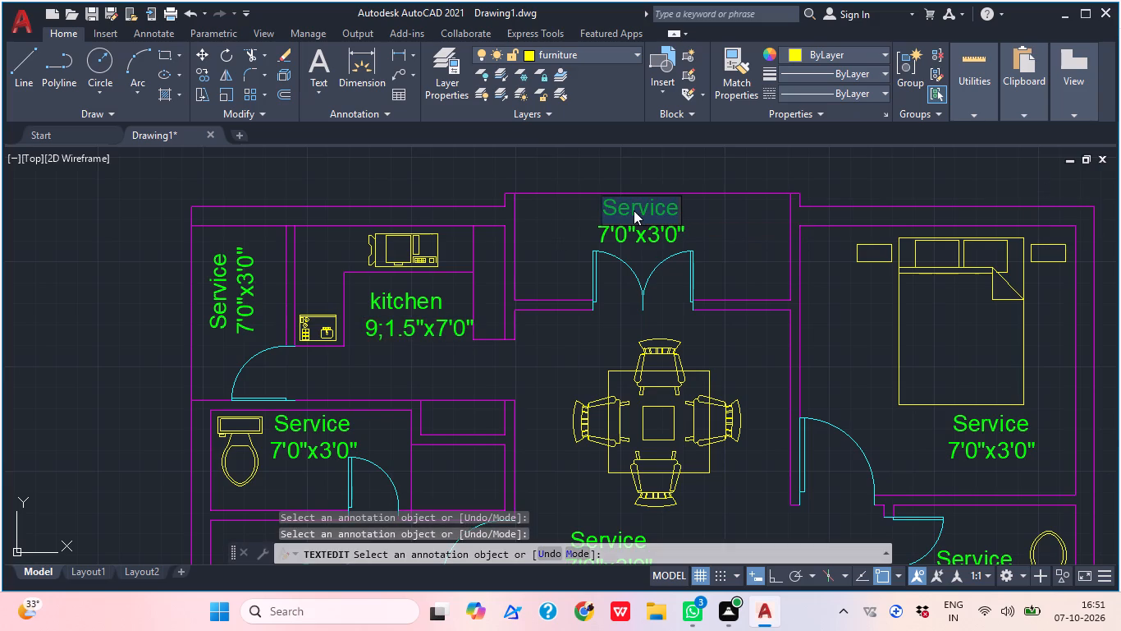
pyautogui.press('n')
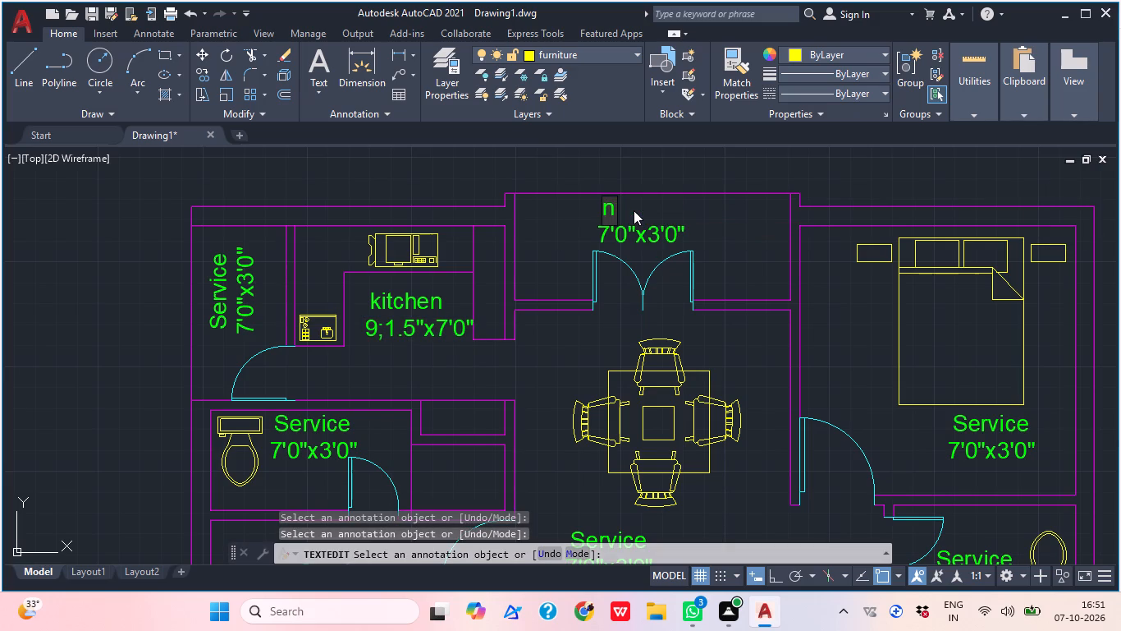
pyautogui.press('BackSpace')
pyautogui.write('balcony')
pyautogui.click(627, 231)
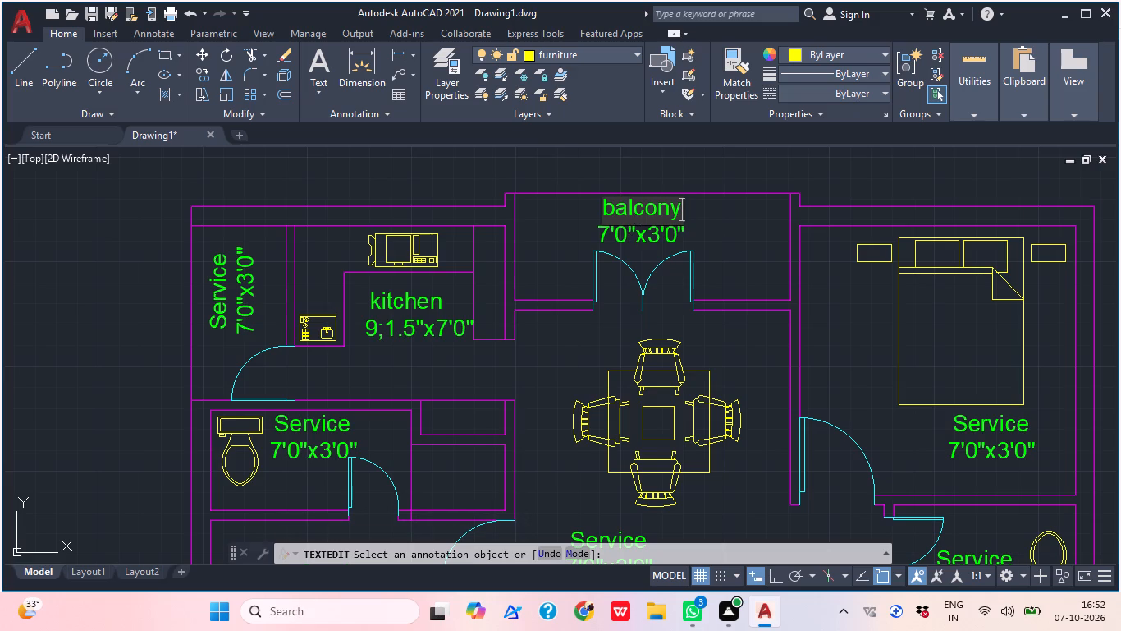
pyautogui.click(623, 233)
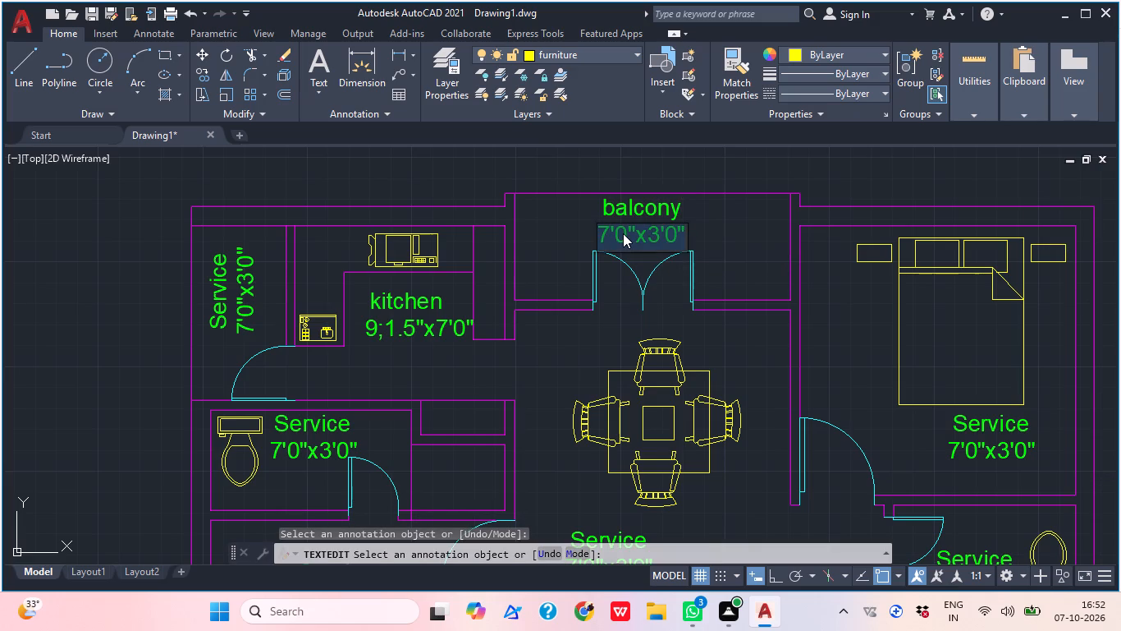
pyautogui.write('11\'0"x')
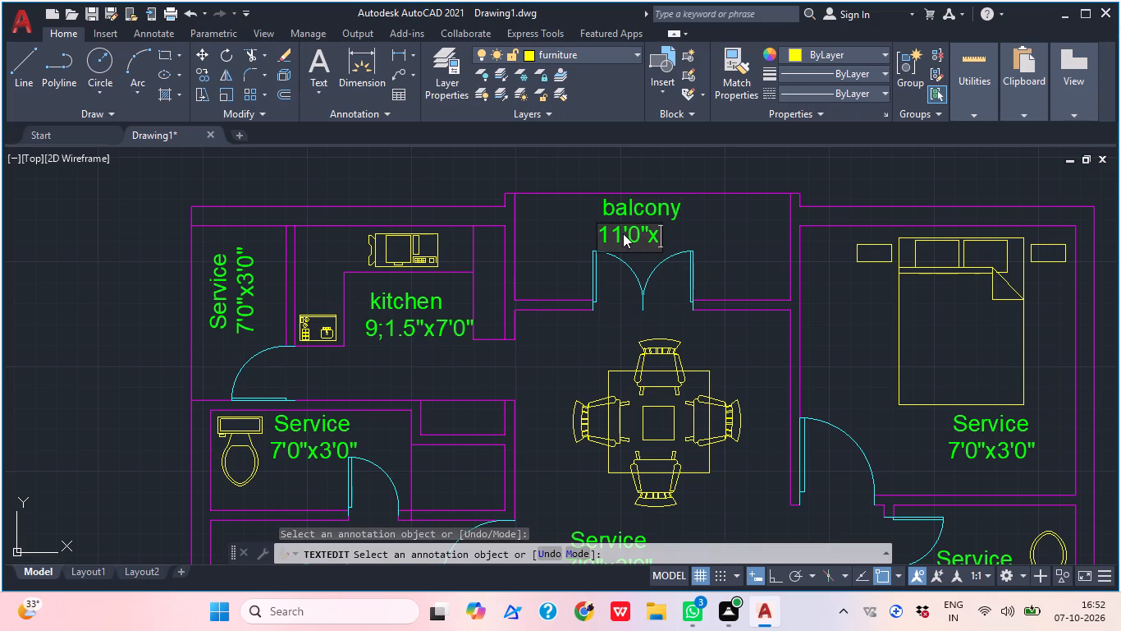
pyautogui.write('3\'6"')
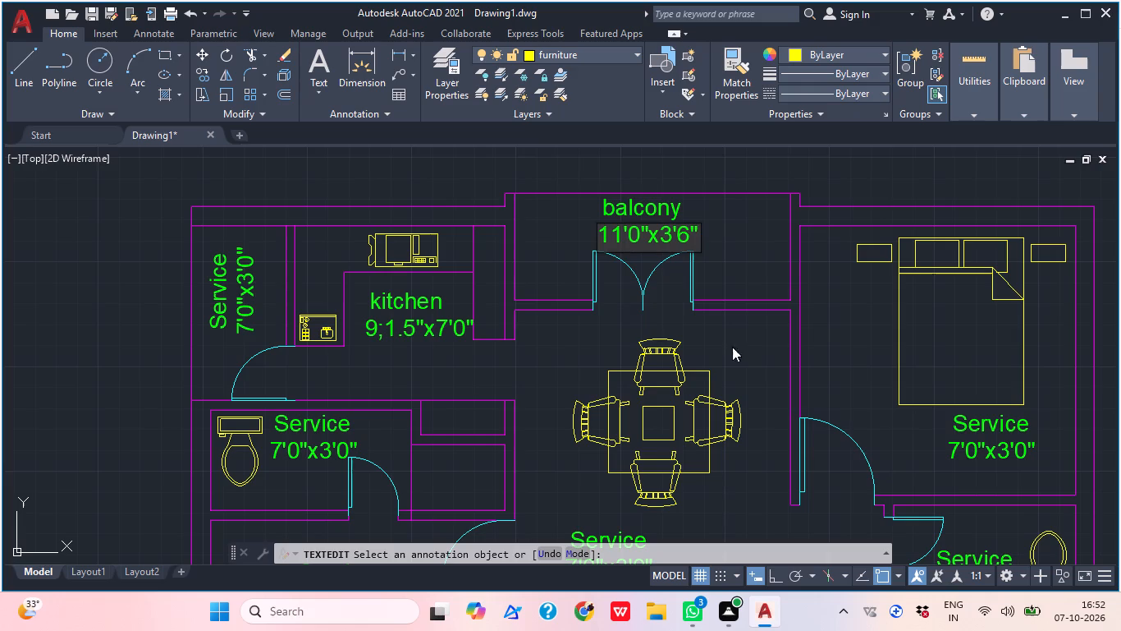
pyautogui.click(971, 427)
# Change the room name to Bed in the label below the double bed in the upper flat's bedroom beside the balcony.
pyautogui.moveTo(917, 434); pyautogui.dragTo(644, 338, button='middle')
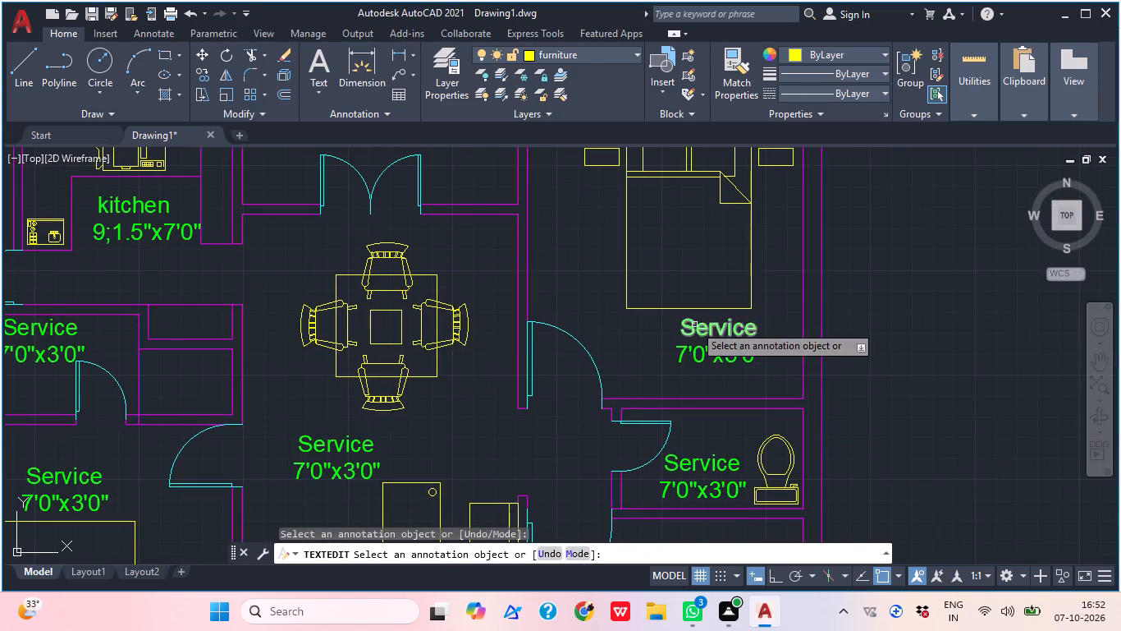
pyautogui.click(707, 339)
pyautogui.click(690, 327)
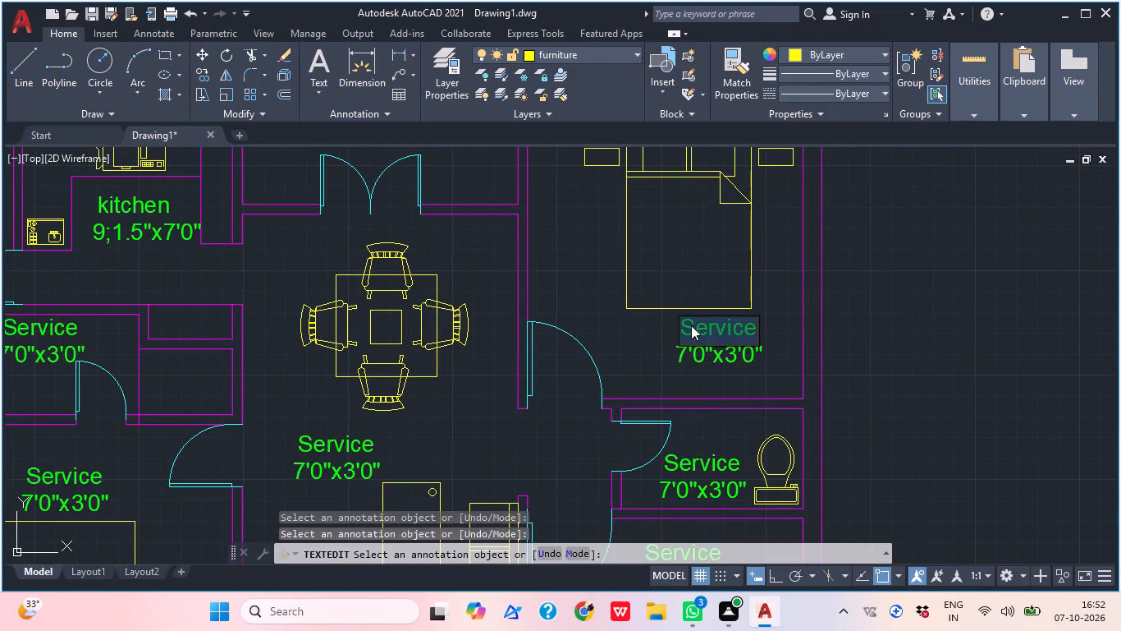
pyautogui.write('brd')
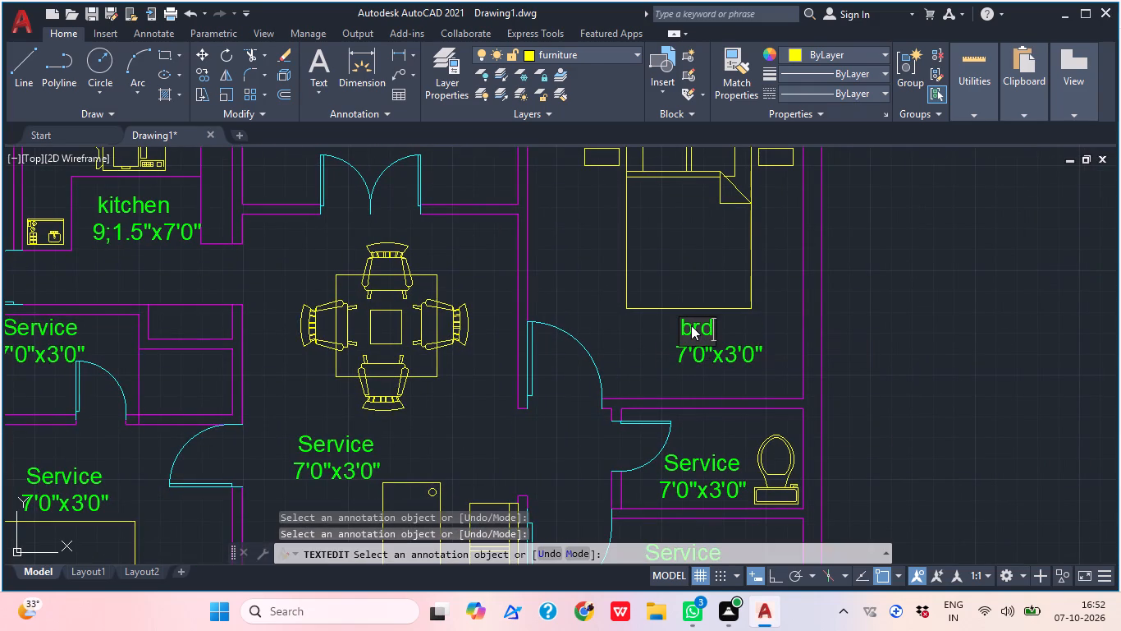
pyautogui.press('BackSpace')
pyautogui.press('BackSpace')
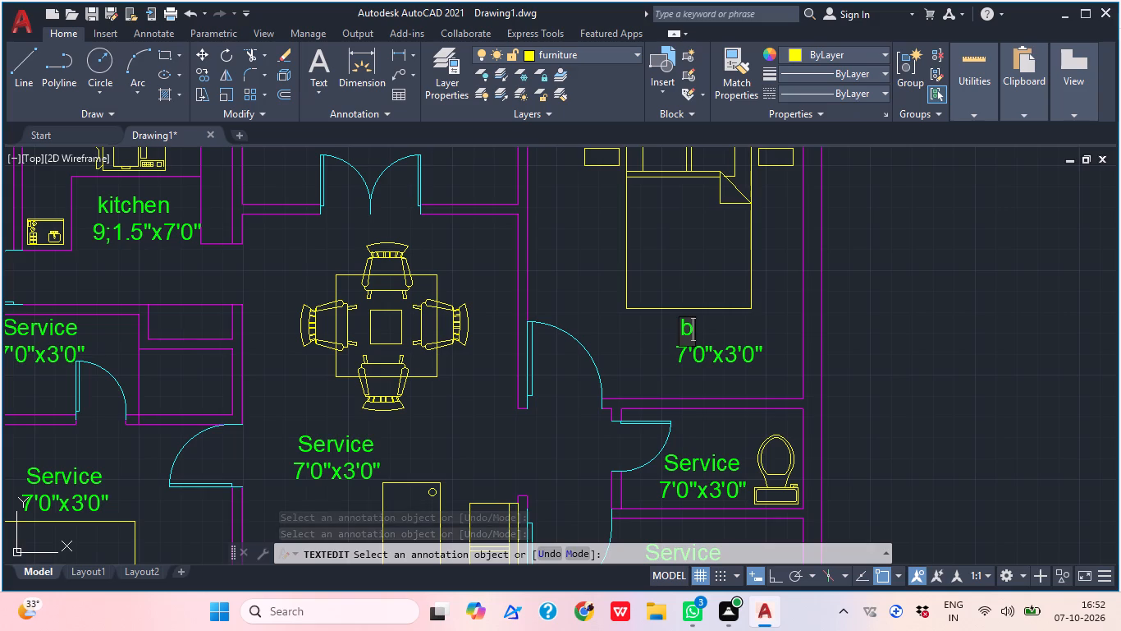
pyautogui.press('BackSpace')
pyautogui.write('Bed')
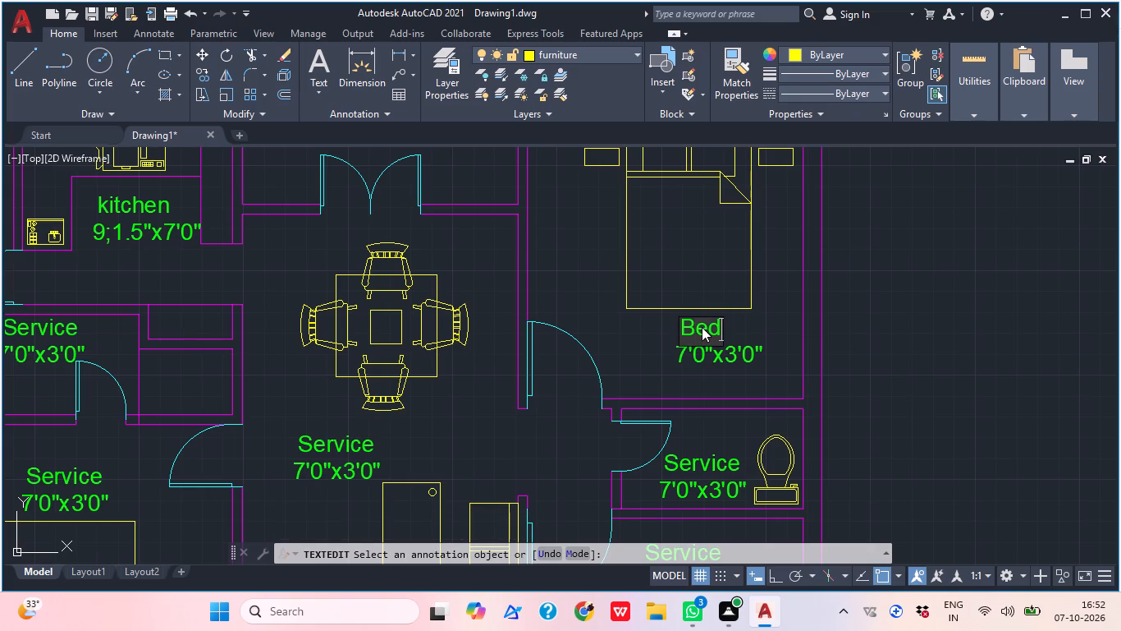
# Set the size line of that Bed label to 11'0"x10'9".
pyautogui.click(731, 351)
pyautogui.click(708, 354)
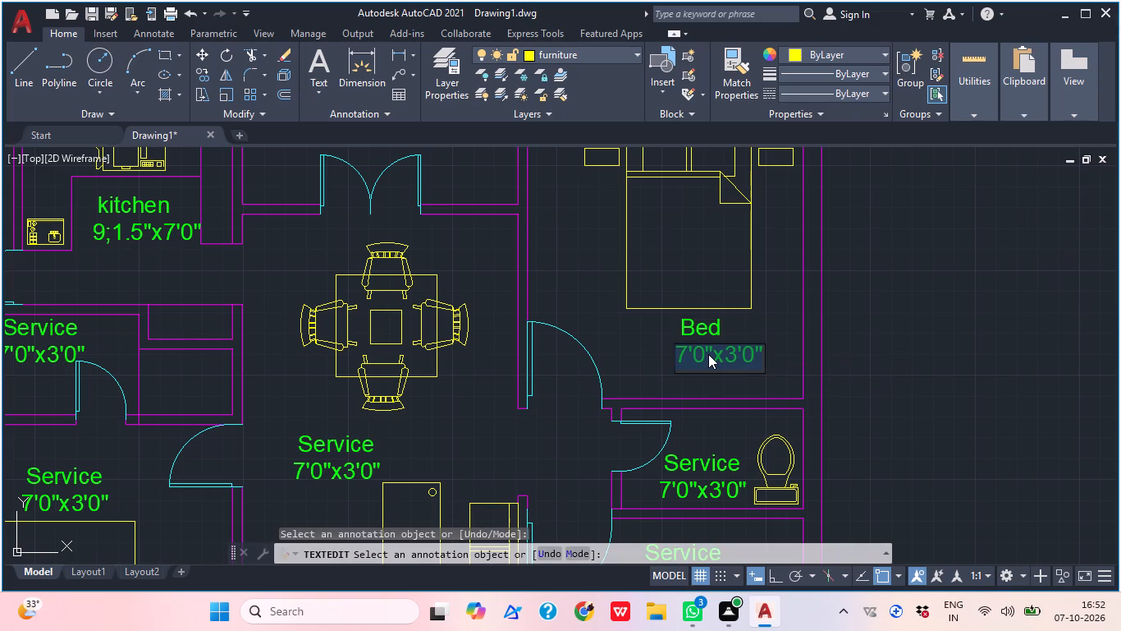
pyautogui.write("11'0")
pyautogui.press('Return')
pyautogui.click(708, 354)
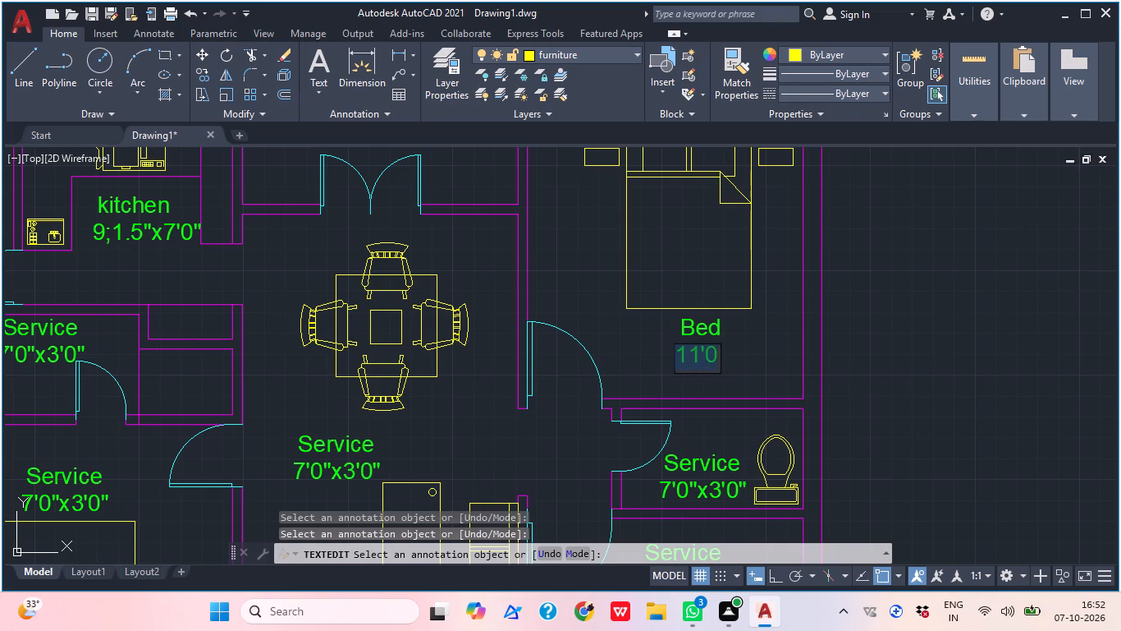
pyautogui.click(718, 357)
pyautogui.write('"x')
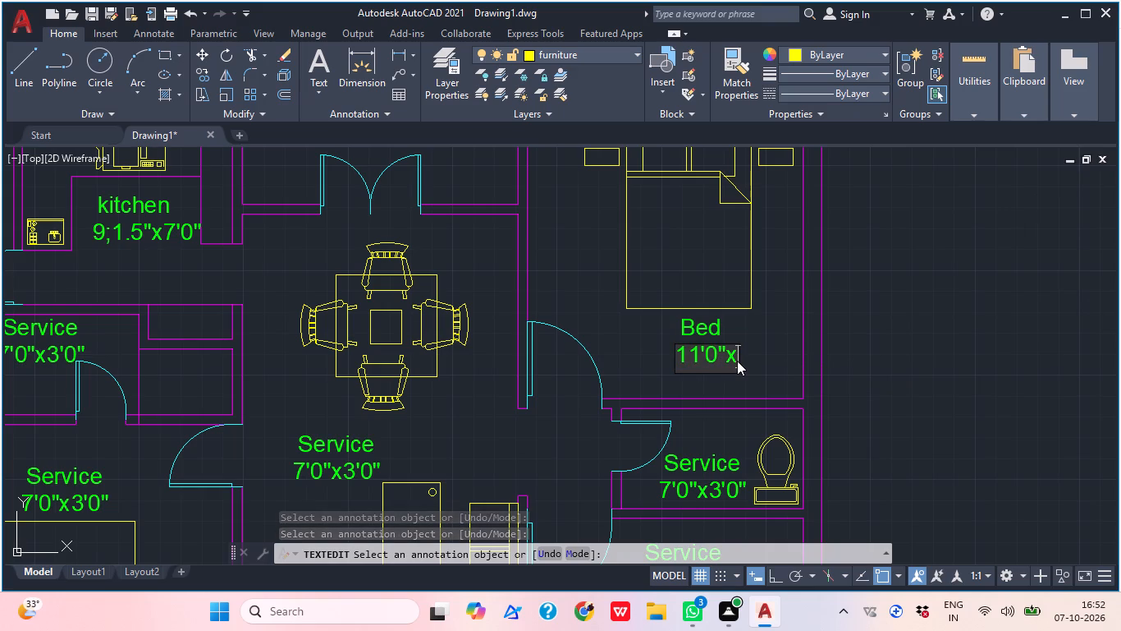
pyautogui.write('10\'9"')
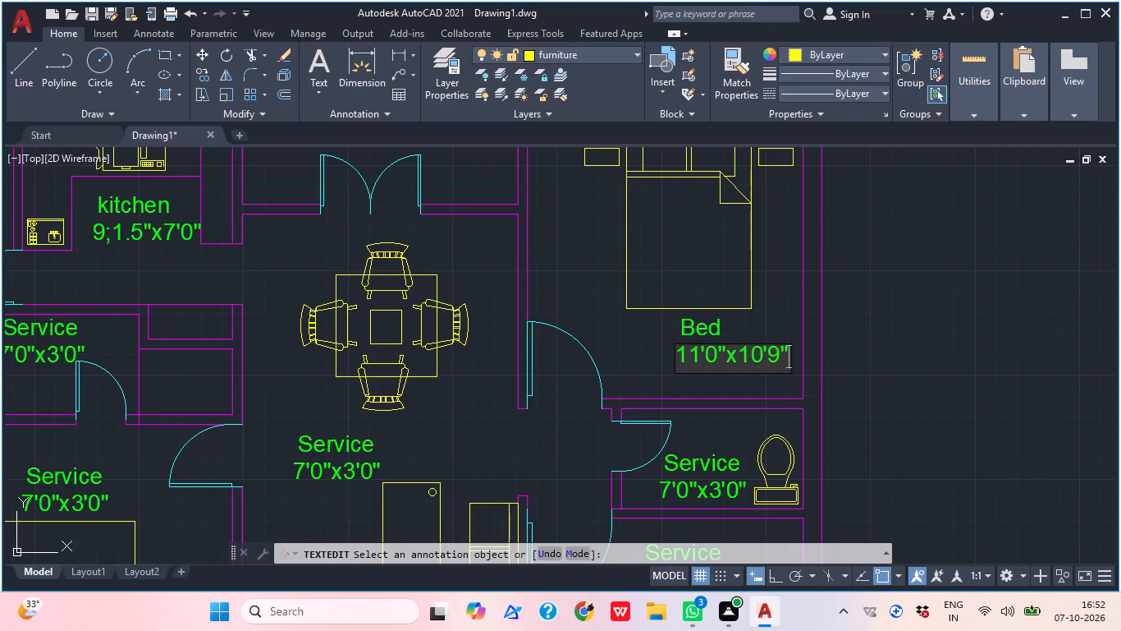
# Change the label in the upper flat's toilet below the kitchen to Toilet with size 8'0"x4'0".
pyautogui.middleClick(680, 381)
pyautogui.moveTo(525, 412); pyautogui.dragTo(714, 372, button='middle')
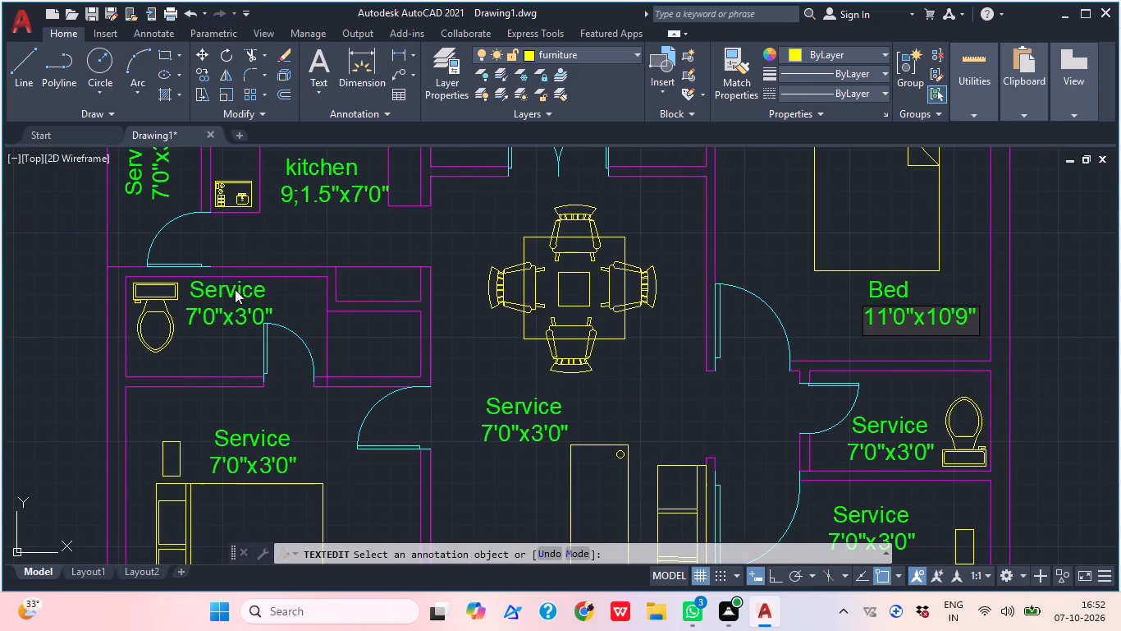
pyautogui.click(235, 289)
pyautogui.click(217, 292)
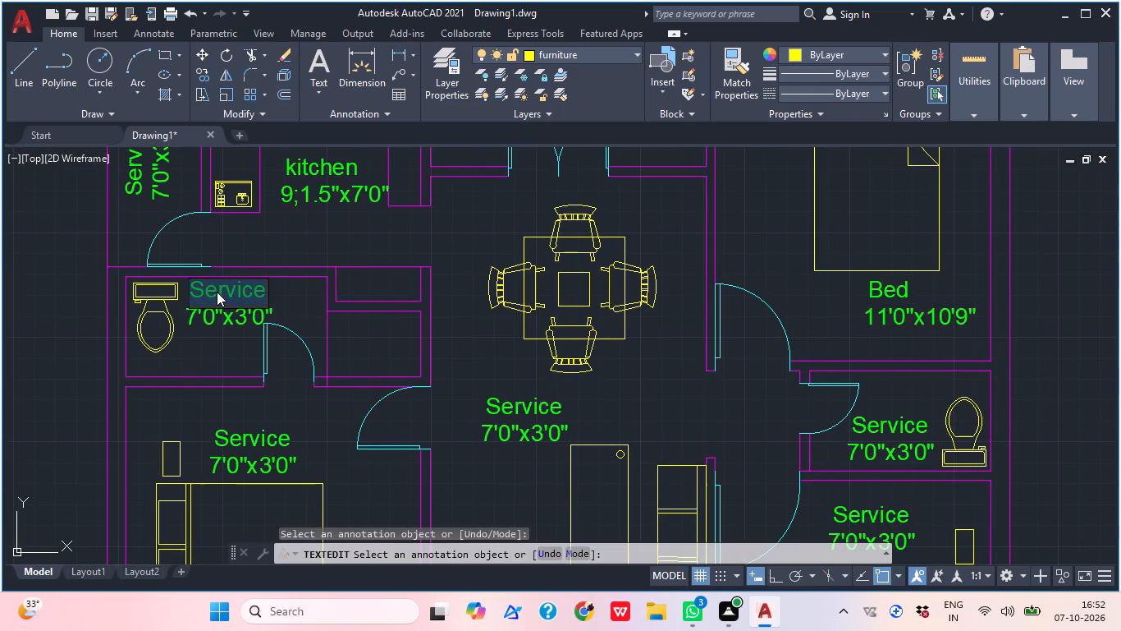
pyautogui.write('Toilet')
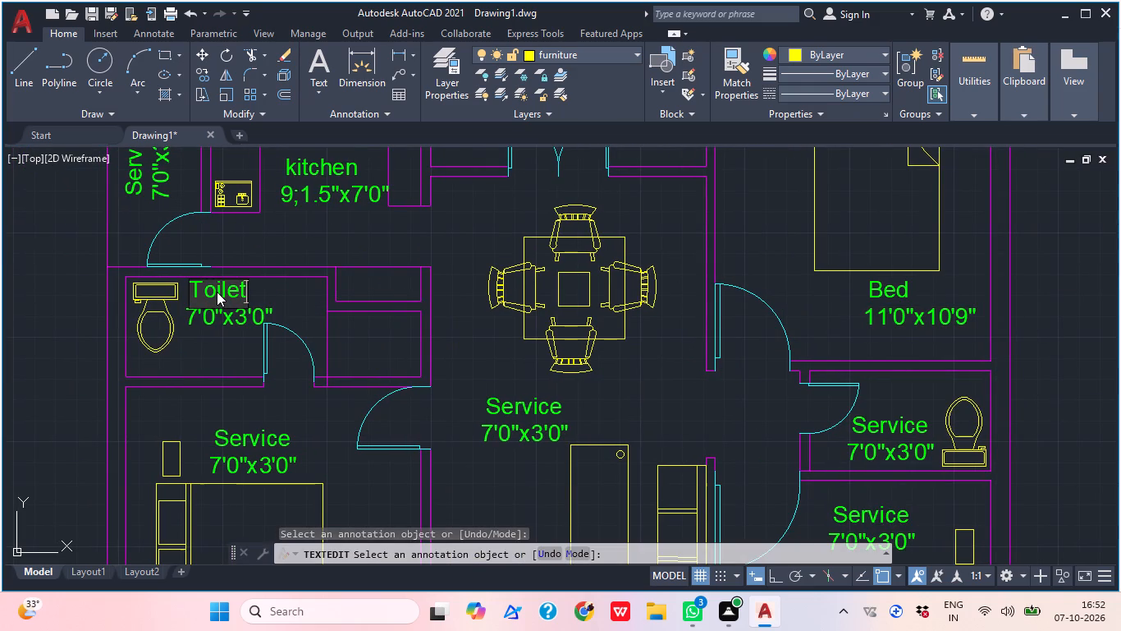
pyautogui.click(221, 314)
pyautogui.click(214, 316)
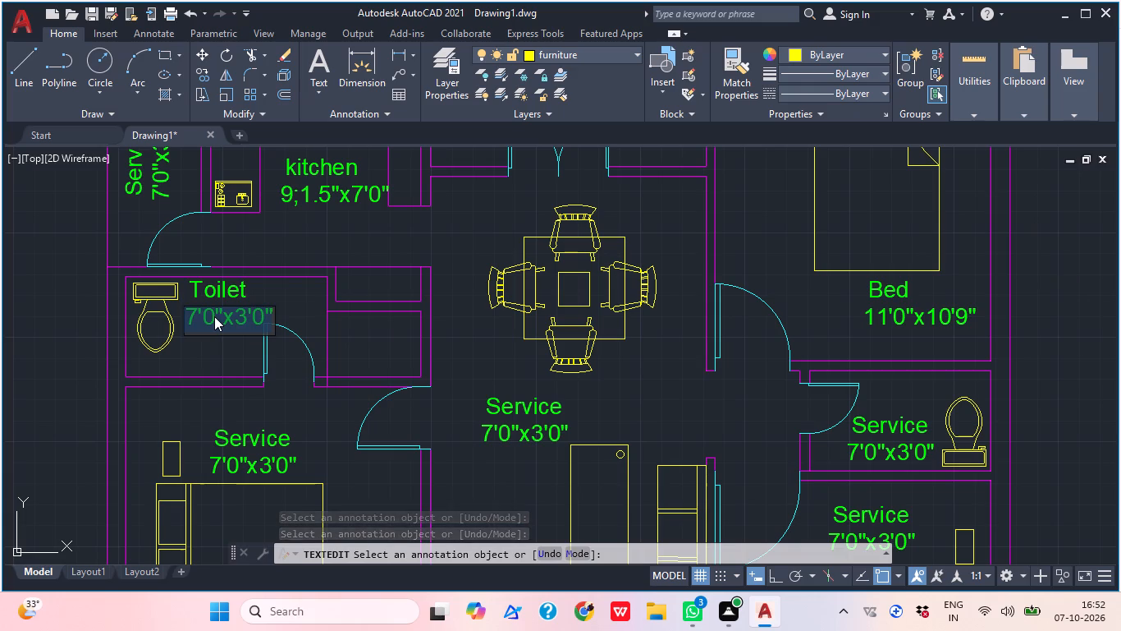
pyautogui.press('9')
pyautogui.press('BackSpace')
pyautogui.write('8\'0"x')
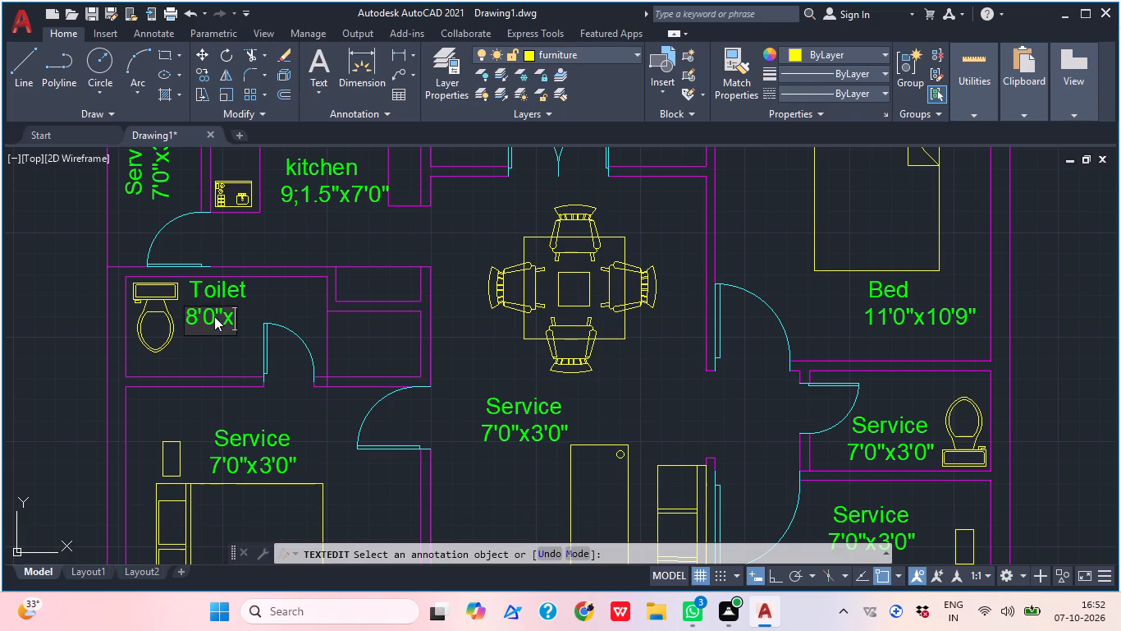
pyautogui.write('4\'0"')
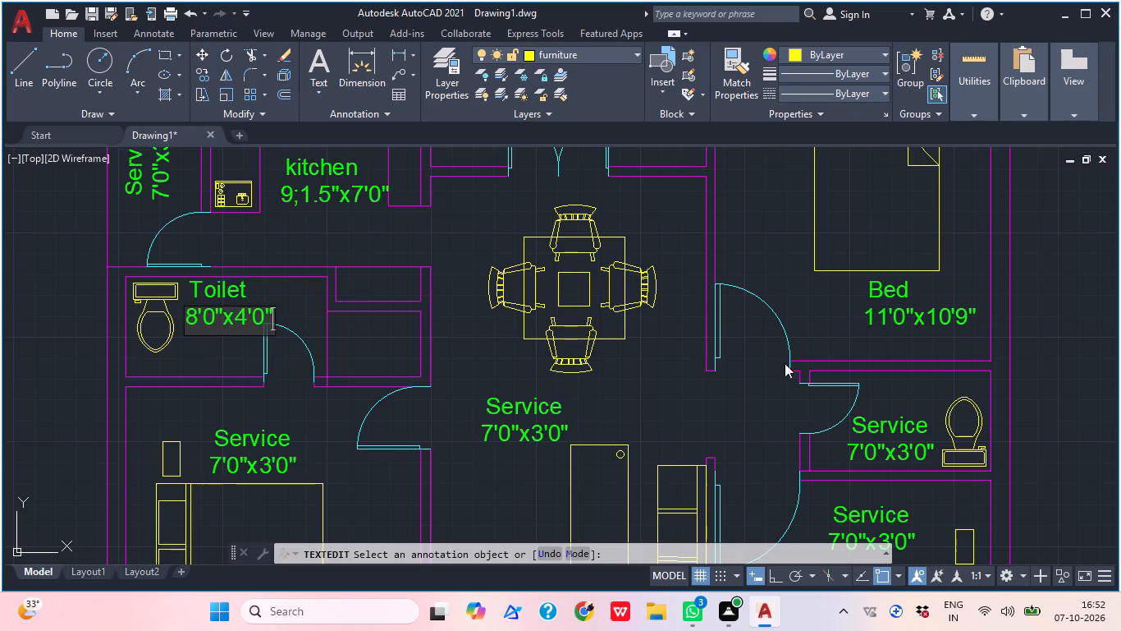
# Change the room name to Living in the label below the upper flat's dining table.
pyautogui.click(515, 401)
pyautogui.click(510, 407)
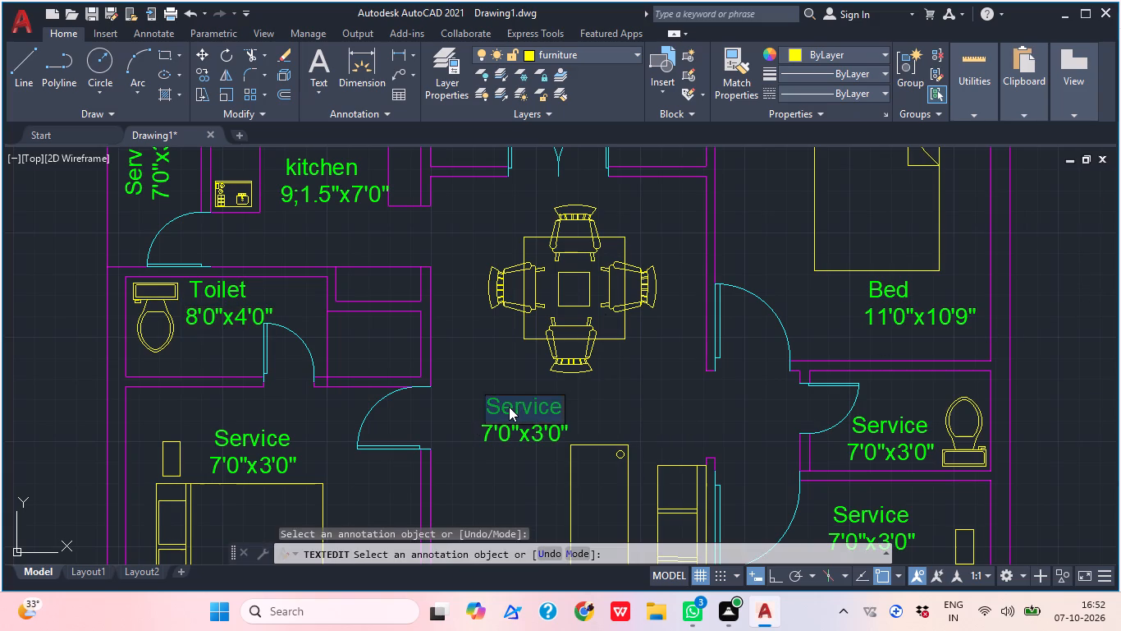
pyautogui.write('Libb')
pyautogui.press('=')
pyautogui.press('BackSpace')
pyautogui.press('BackSpace')
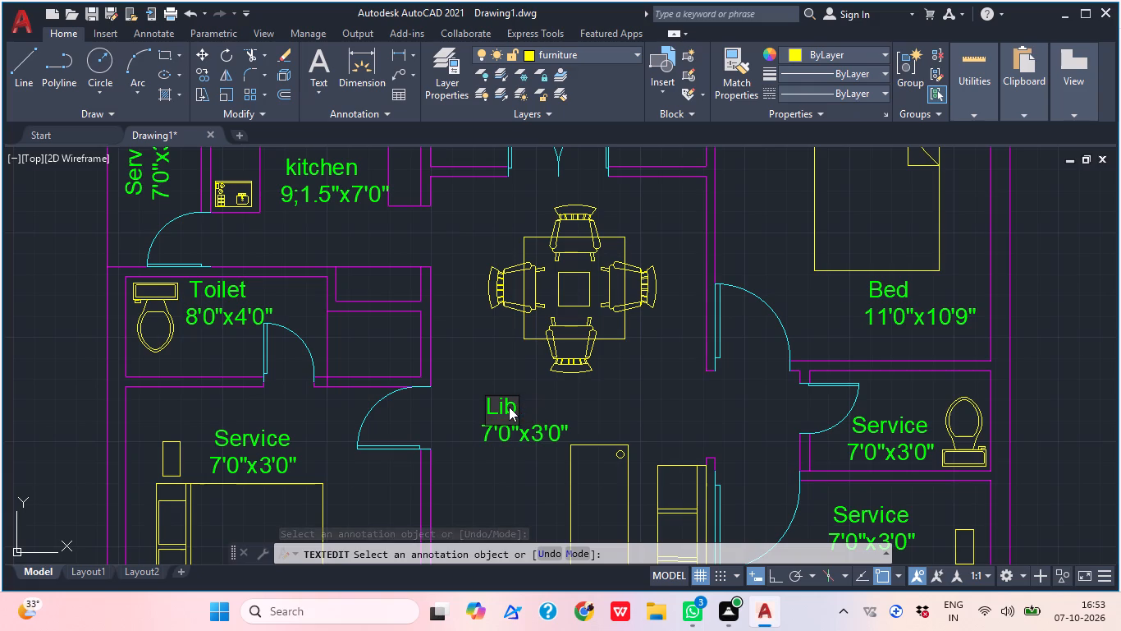
pyautogui.press('BackSpace')
pyautogui.write('ving')
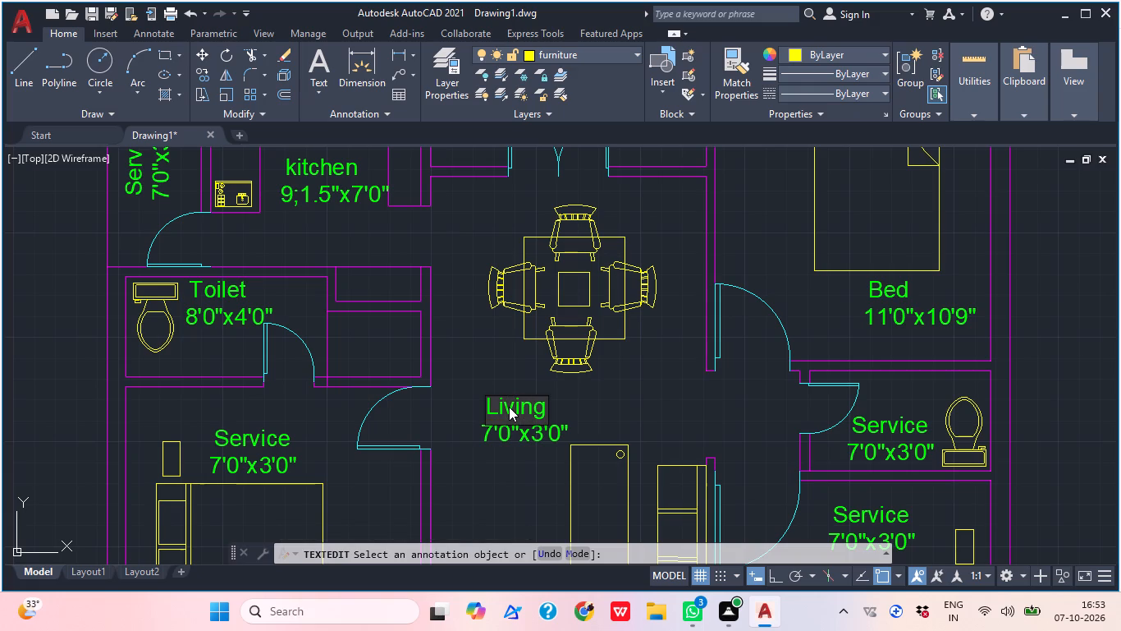
# Set the size line of the upper flat's Living label to 11'0"x20'4.5".
pyautogui.click(491, 441)
pyautogui.click(487, 436)
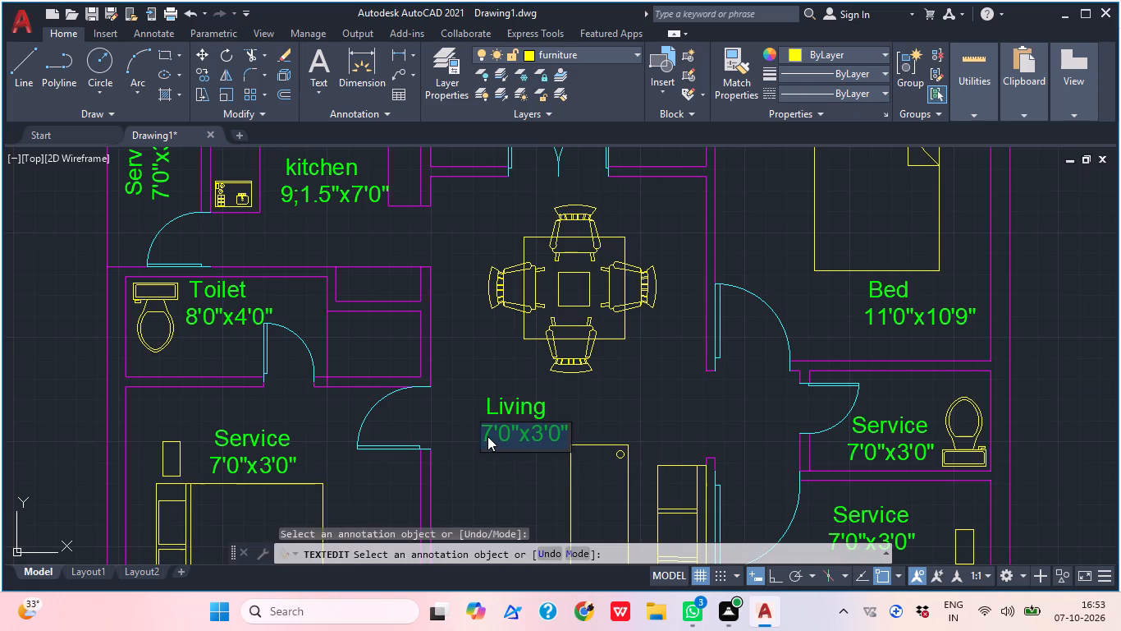
pyautogui.write('11\'0"x')
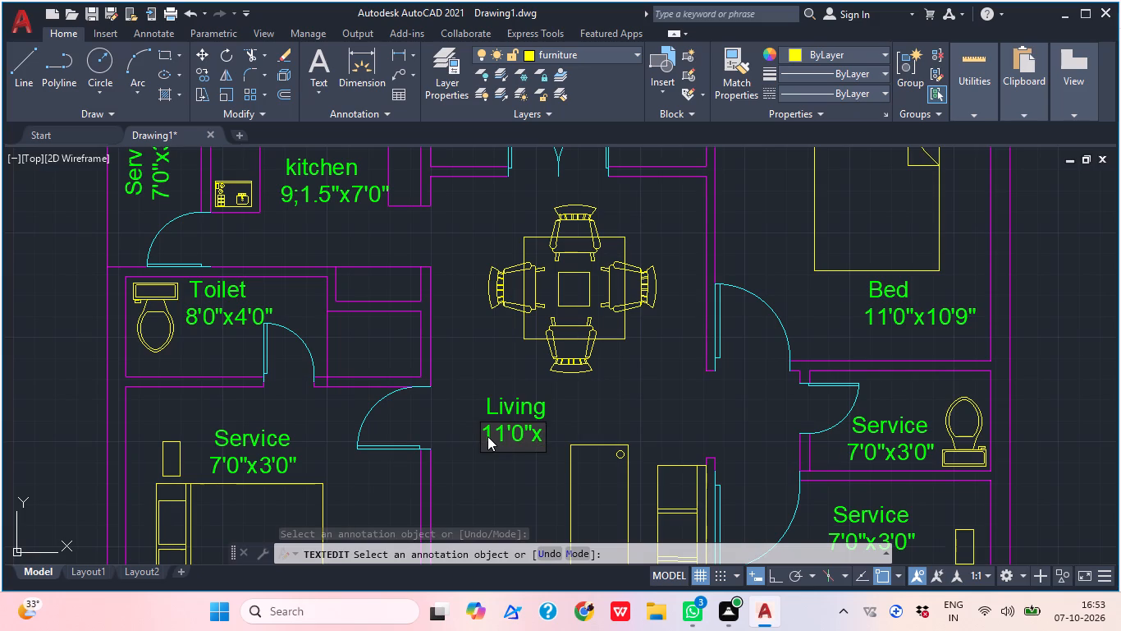
pyautogui.write('20')
pyautogui.press('Return')
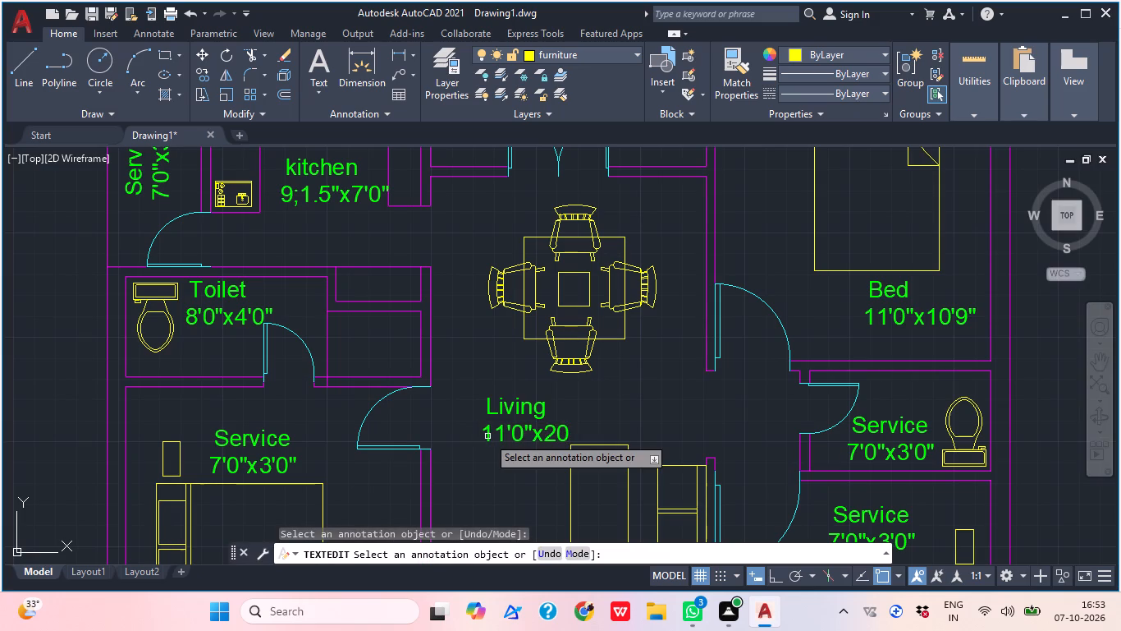
pyautogui.click(515, 437)
pyautogui.click(568, 430)
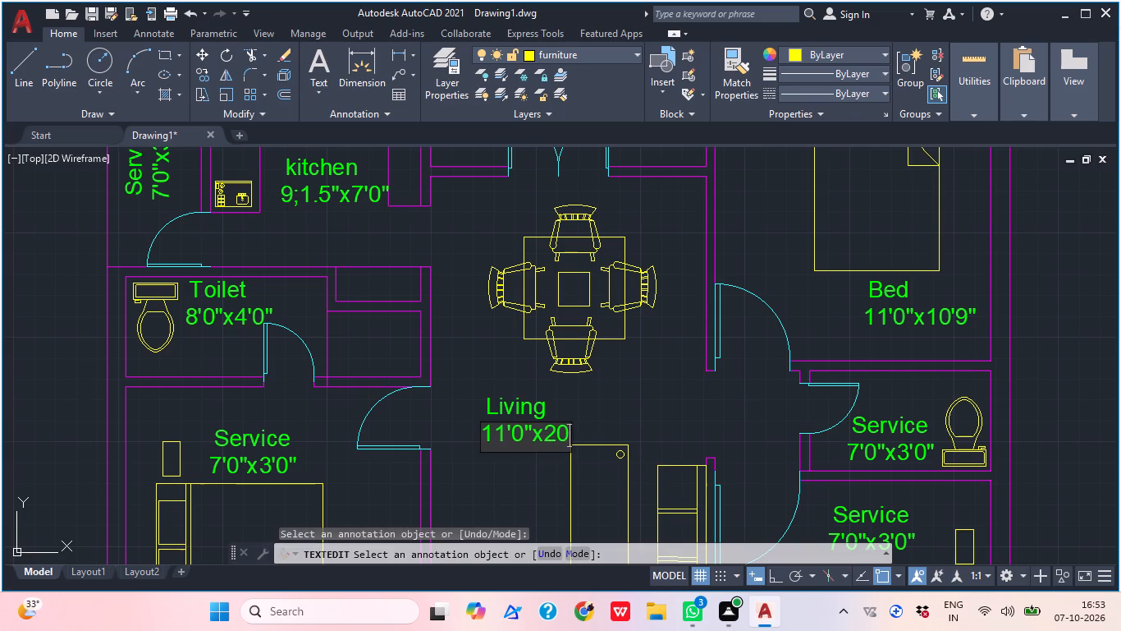
pyautogui.press("'")
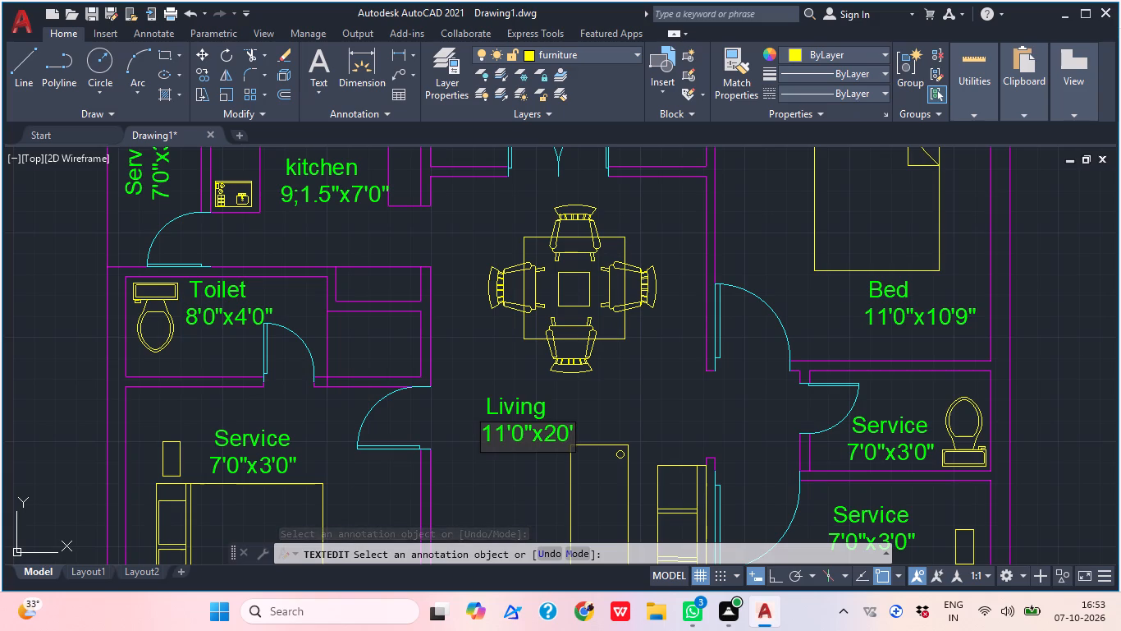
pyautogui.write('4.5"')
pyautogui.click(764, 398)
# Change the room name to Toilet in the label of the WC room directly below the 11'0"x10'9" bedroom.
pyautogui.moveTo(762, 410); pyautogui.dragTo(519, 427, button='middle')
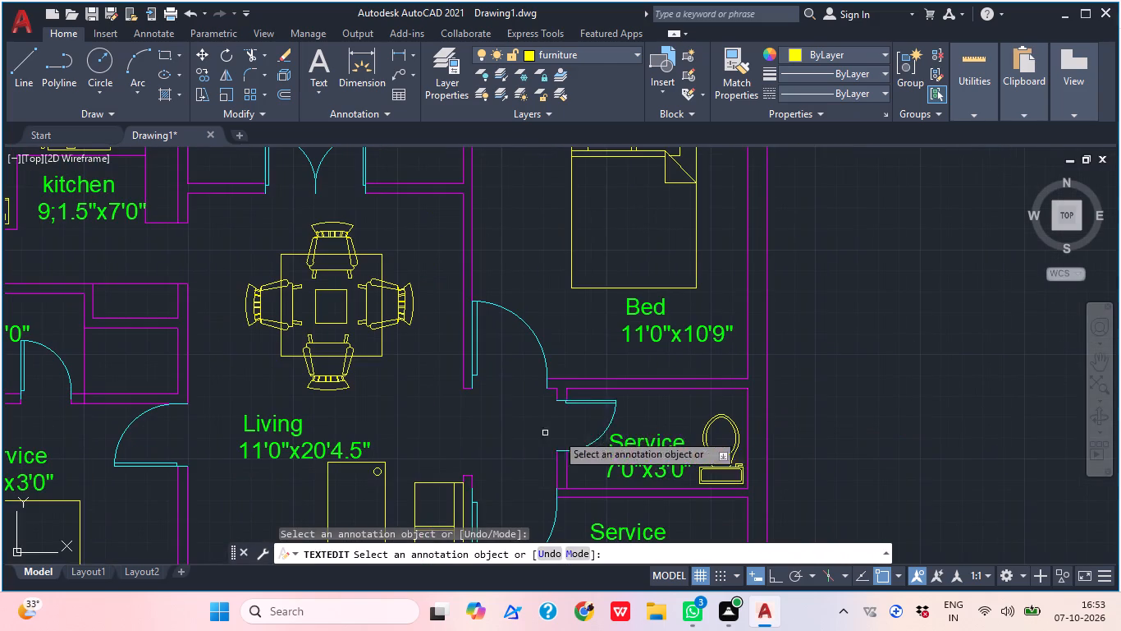
pyautogui.click(648, 449)
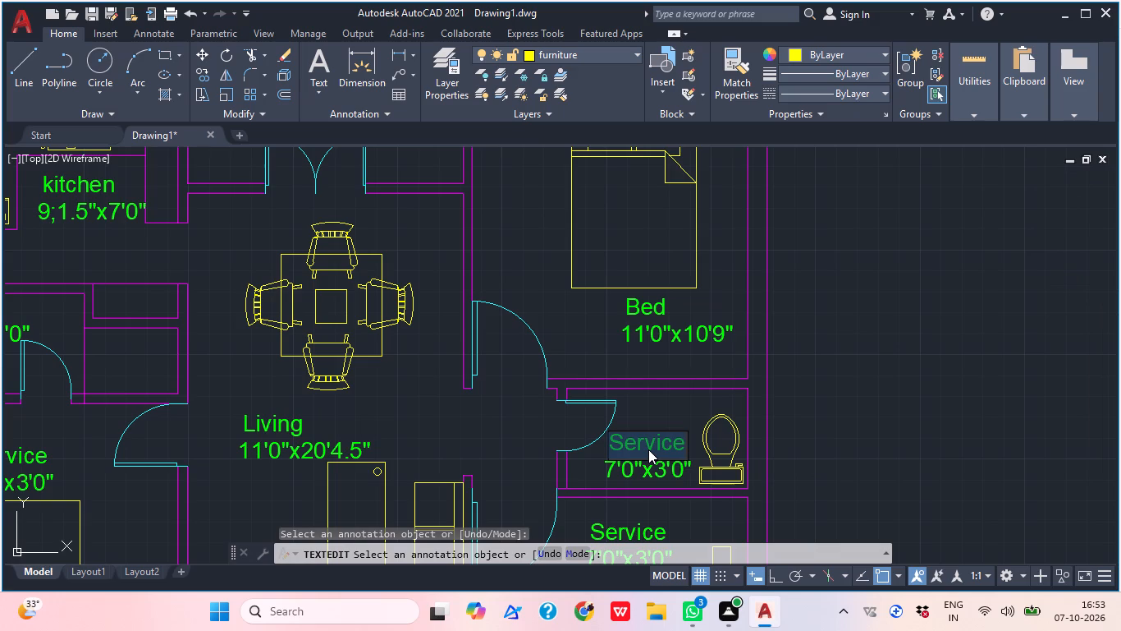
pyautogui.write('toil')
pyautogui.press('BackSpace')
pyautogui.press('BackSpace')
pyautogui.press('BackSpace')
pyautogui.press('BackSpace')
pyautogui.press('BackSpace')
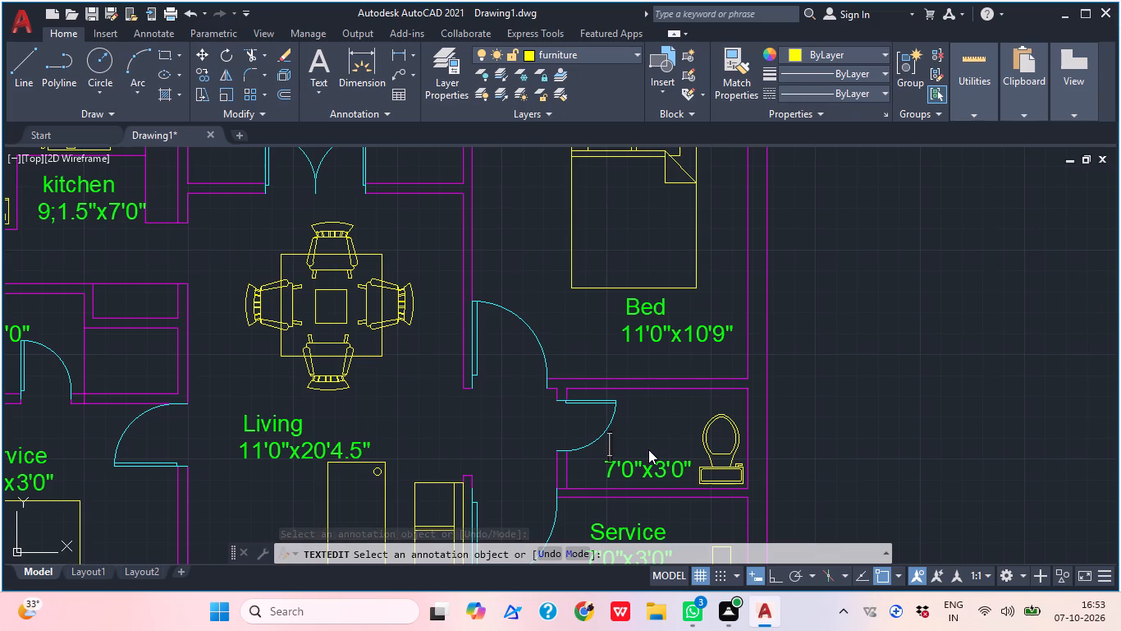
pyautogui.hotkey('shift', 'y')
pyautogui.hotkey('shift', 'BackSpace')
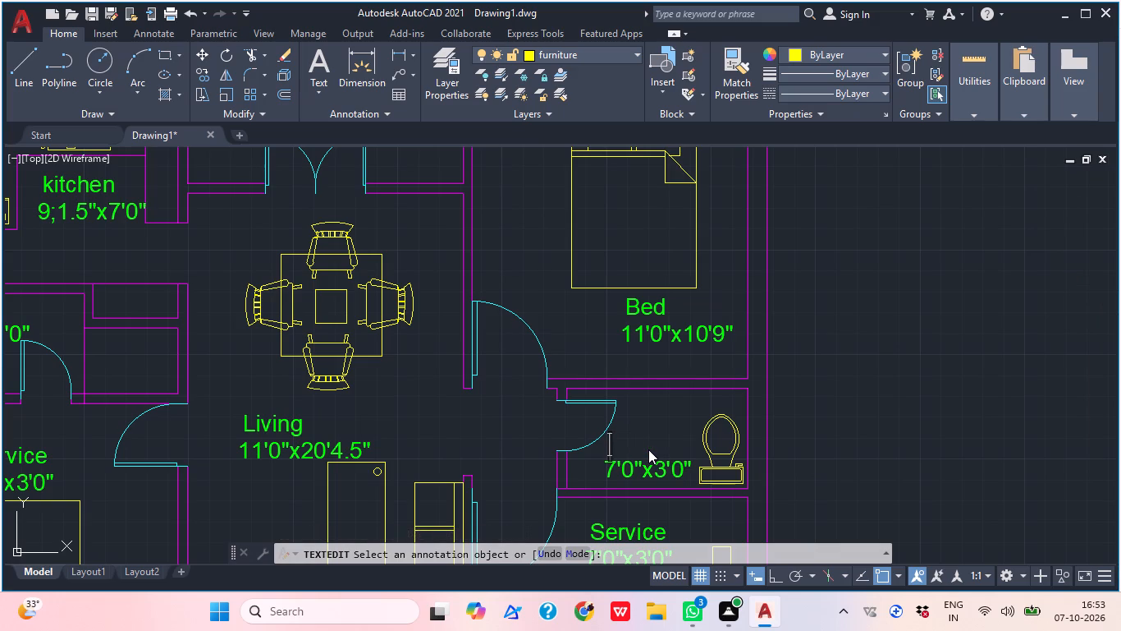
pyautogui.write('Ti')
pyautogui.press('BackSpace')
pyautogui.write('oilet')
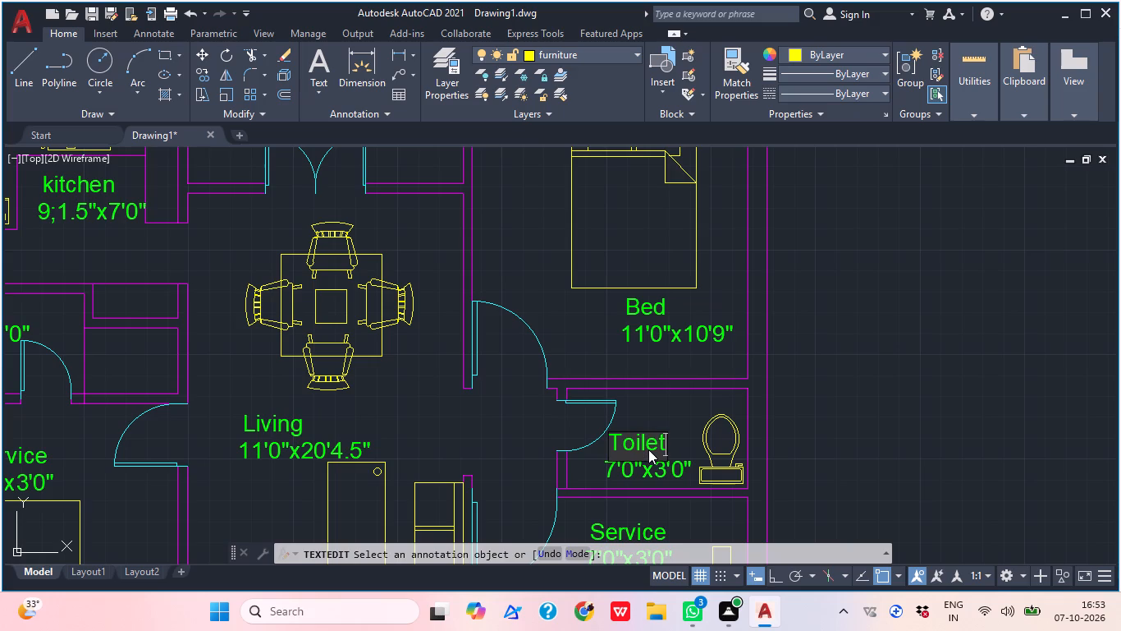
# Set the size line to 7'3"x4'0" in the Toilet label directly below the upper flat's 11'0"x10'9" bedroom.
pyautogui.click(652, 475)
pyautogui.click(636, 470)
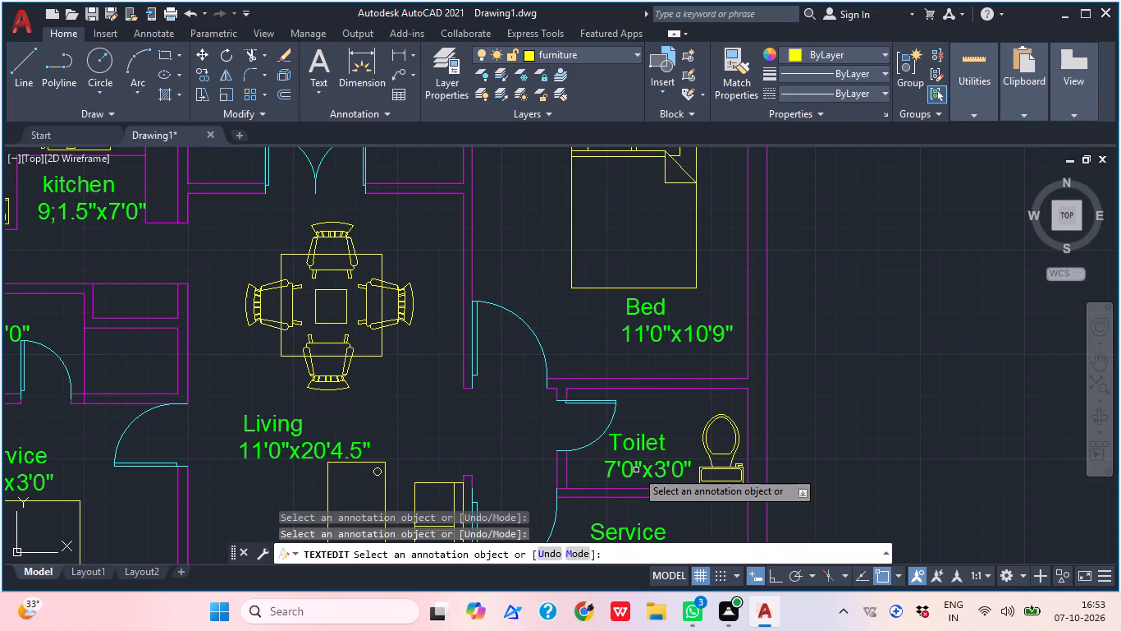
pyautogui.doubleClick(631, 472)
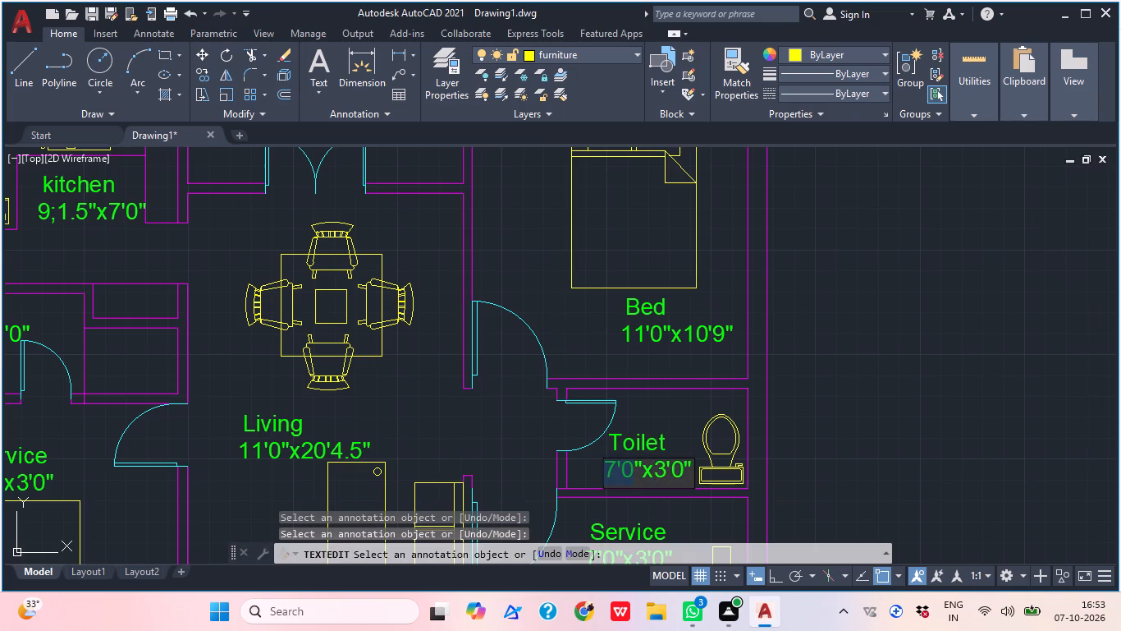
pyautogui.click(635, 480)
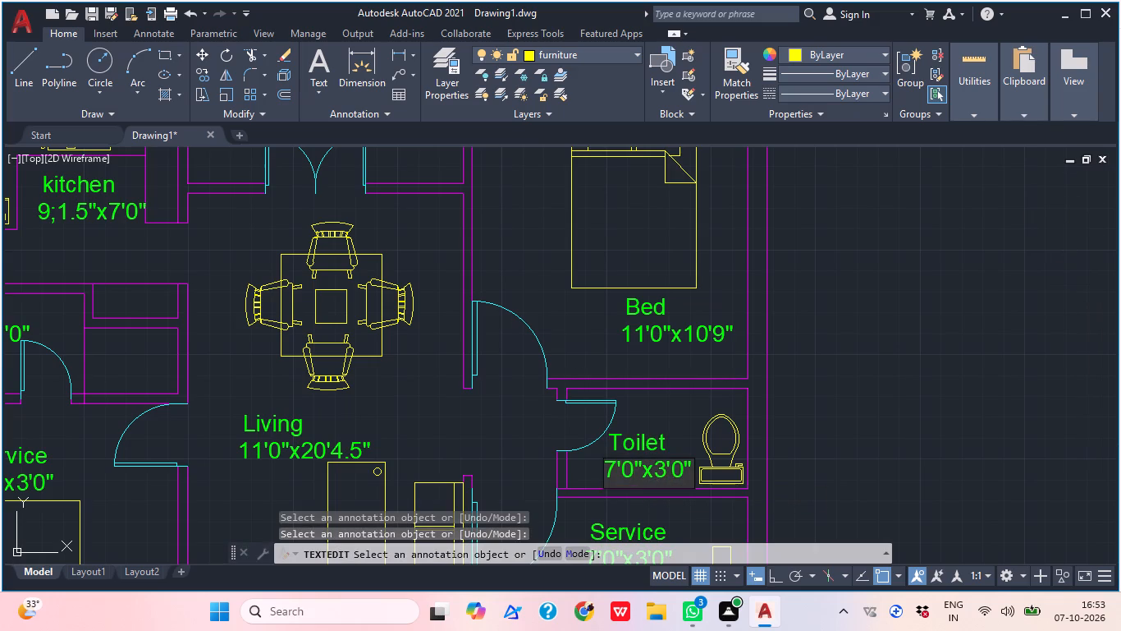
pyautogui.click(691, 475)
pyautogui.press('BackSpace')
pyautogui.press('BackSpace')
pyautogui.press('BackSpace')
pyautogui.press('BackSpace')
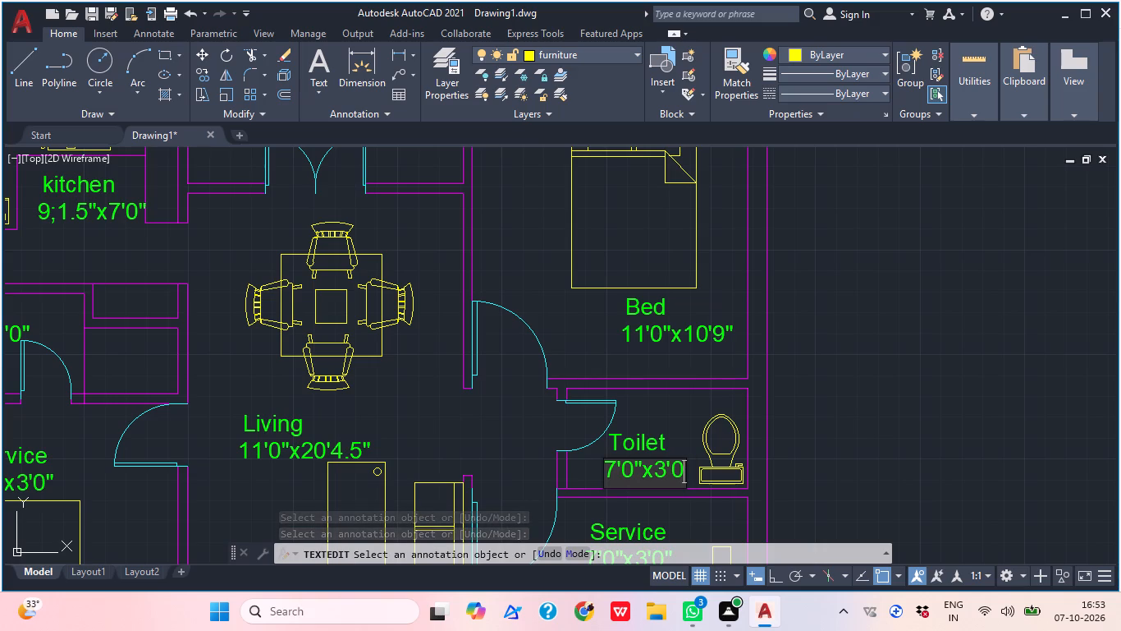
pyautogui.press('BackSpace')
pyautogui.press('BackSpace')
pyautogui.press('BackSpace')
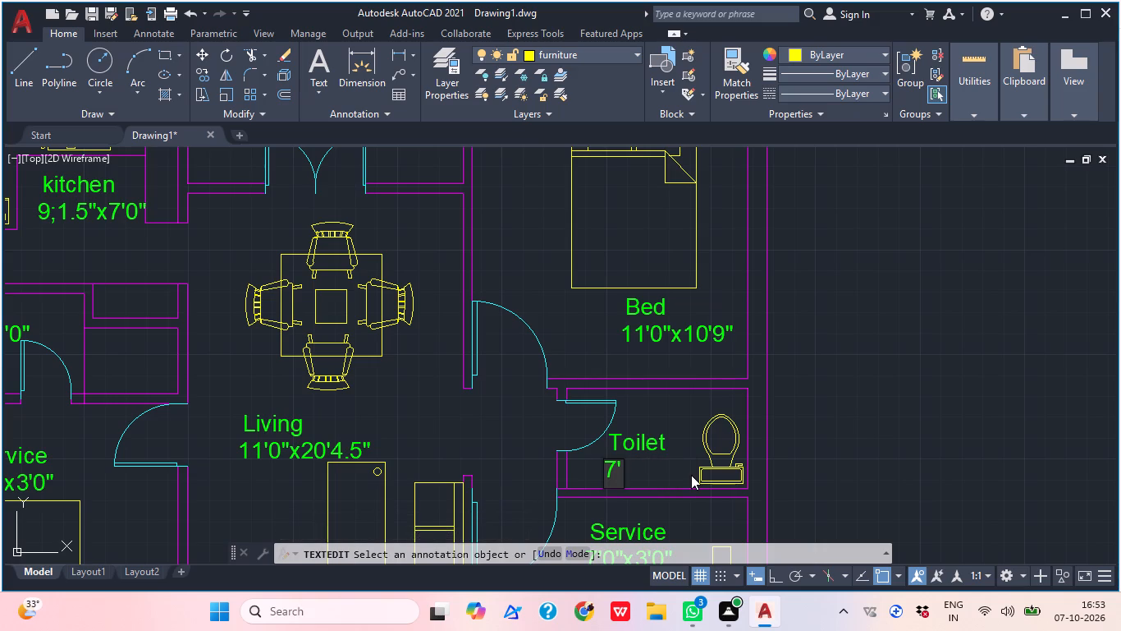
pyautogui.write('3"x')
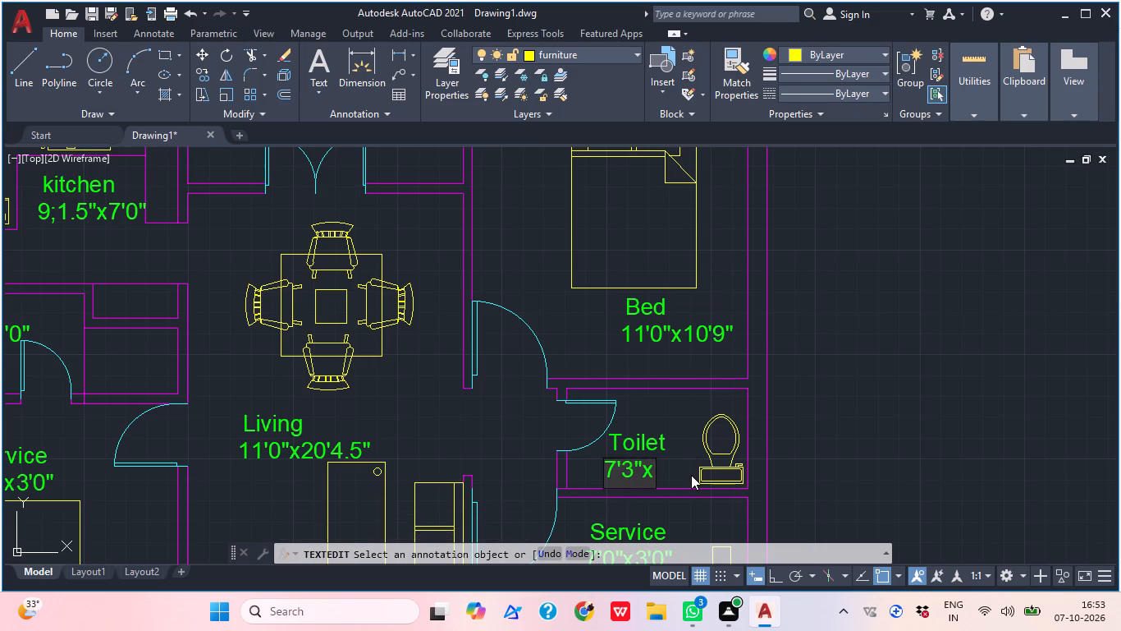
pyautogui.write('4\'0"')
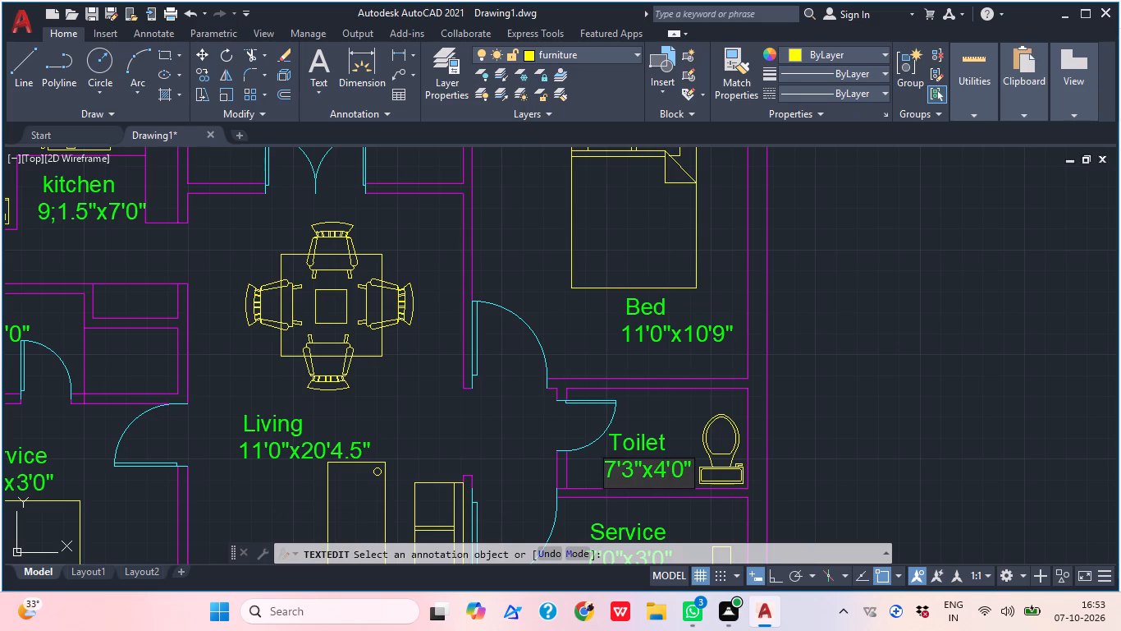
# Change the label in the upper flat's bedroom directly below the 7'3"x4'0" toilet to Bed with size 11'0"x10'9".
pyautogui.moveTo(689, 475); pyautogui.dragTo(674, 386, button='middle')
pyautogui.click(619, 431)
pyautogui.click(620, 447)
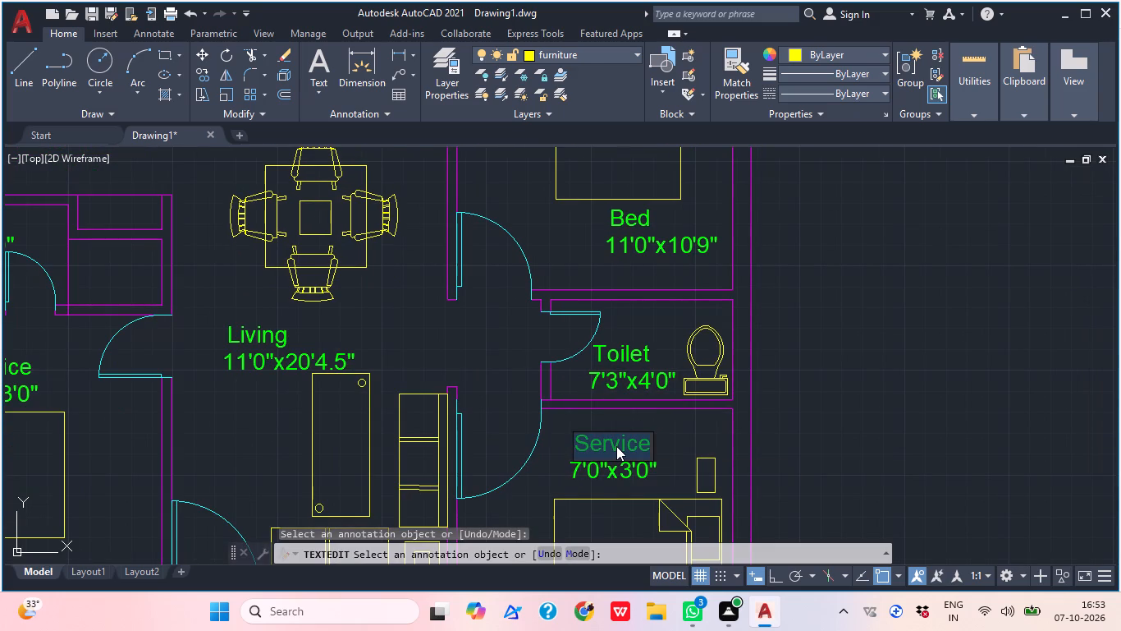
pyautogui.write('Bed')
pyautogui.click(620, 474)
pyautogui.click(598, 469)
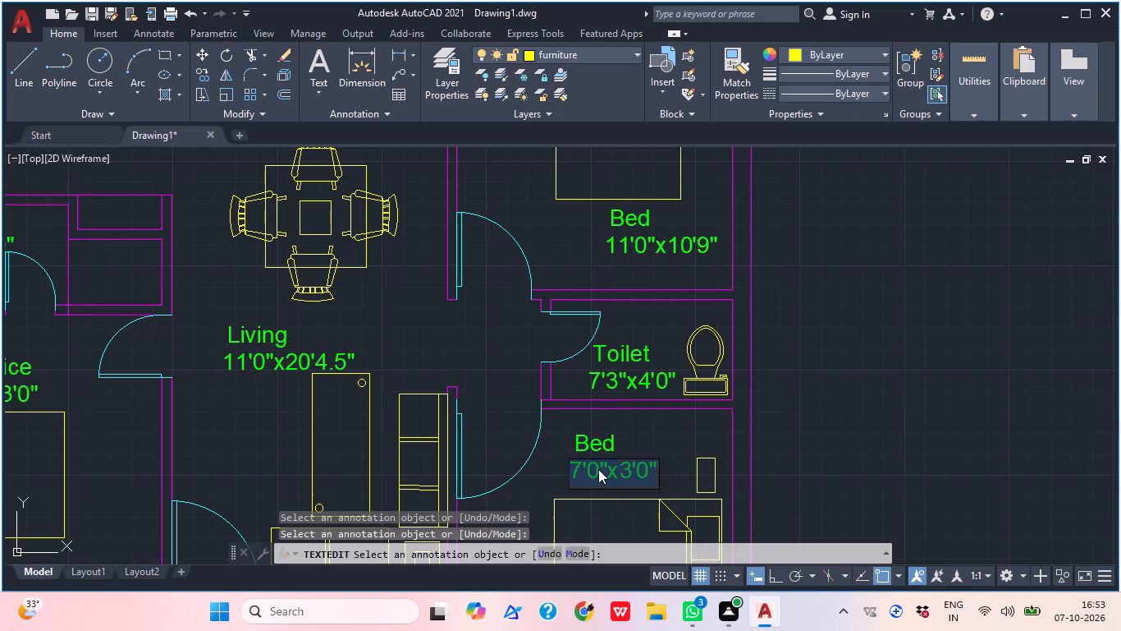
pyautogui.write("11'")
pyautogui.write('0"x')
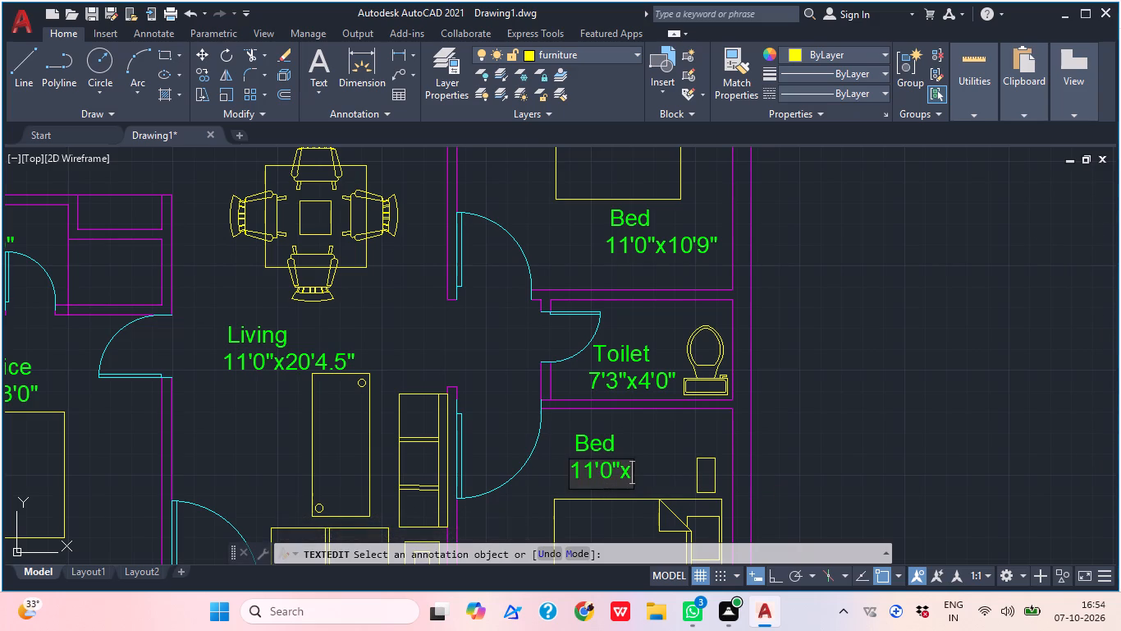
pyautogui.write('10')
pyautogui.write('\'9"')
# Change the label in the small shaft room across the landing from the staircase to Lift with size 4;3"x6'0".
pyautogui.moveTo(675, 385); pyautogui.dragTo(681, 266, button='middle')
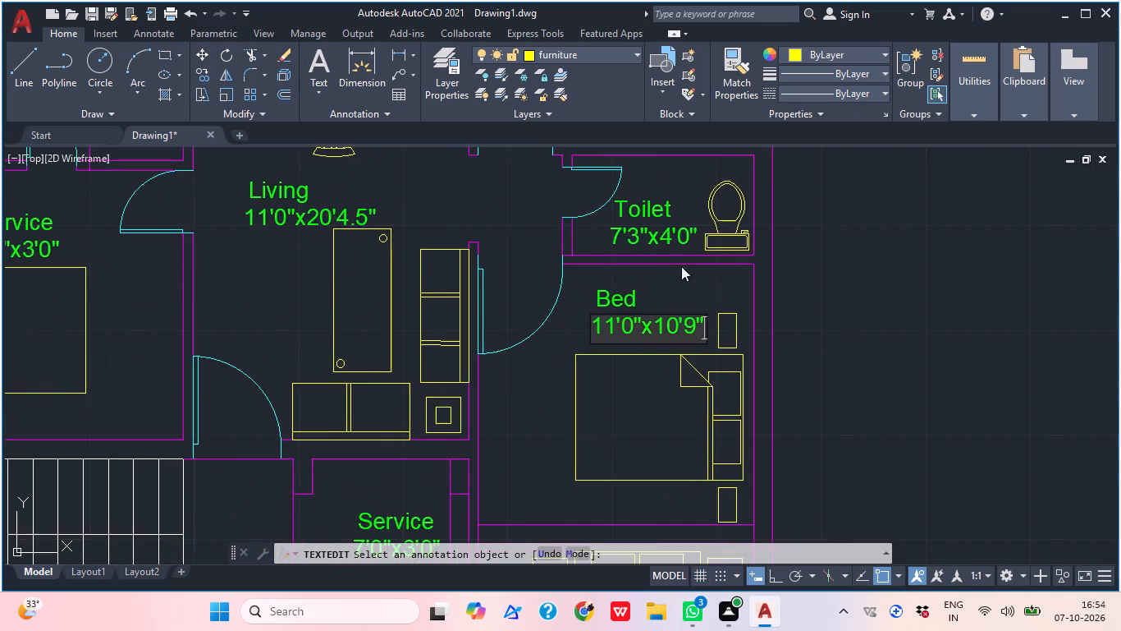
pyautogui.moveTo(681, 266); pyautogui.dragTo(697, 240, button='middle')
pyautogui.moveTo(570, 427); pyautogui.dragTo(753, 296, button='middle')
pyautogui.scroll(-1, 753, 296)
pyautogui.click(634, 355)
pyautogui.moveTo(660, 358); pyautogui.dragTo(585, 397, button='middle')
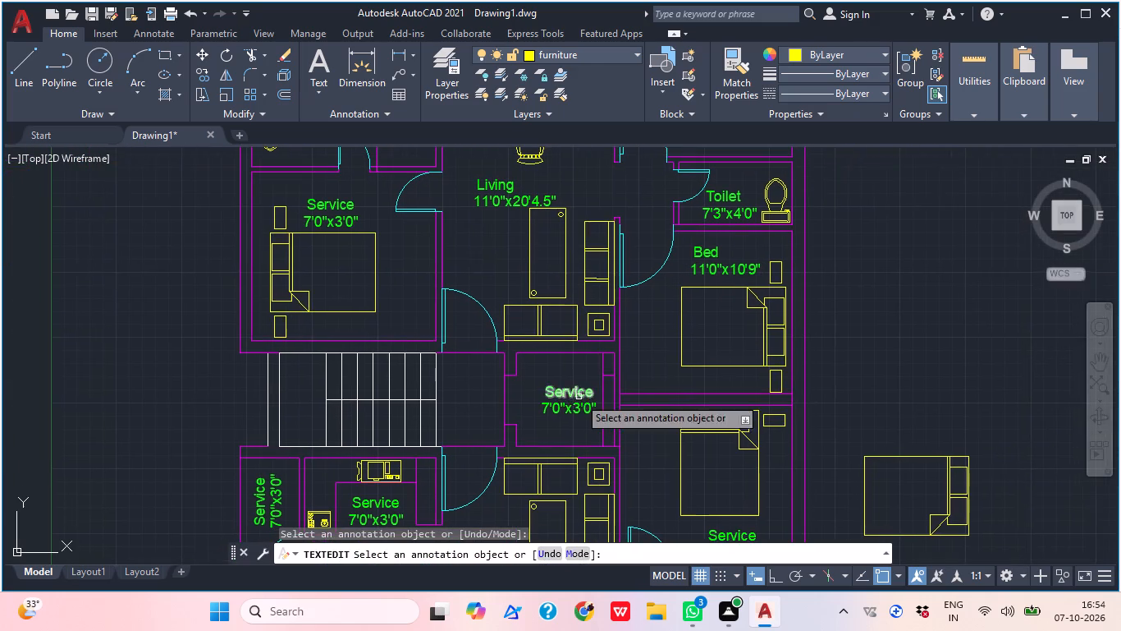
pyautogui.doubleClick(565, 394)
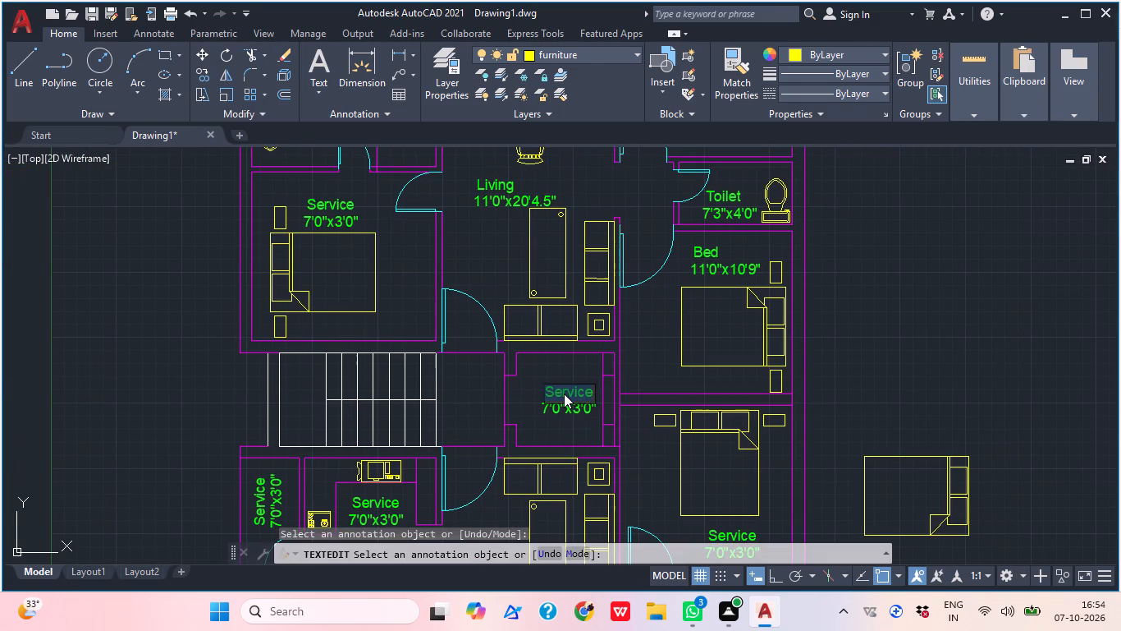
pyautogui.hotkey('shift', 'l')
pyautogui.write('ift')
pyautogui.click(549, 399)
pyautogui.click(564, 412)
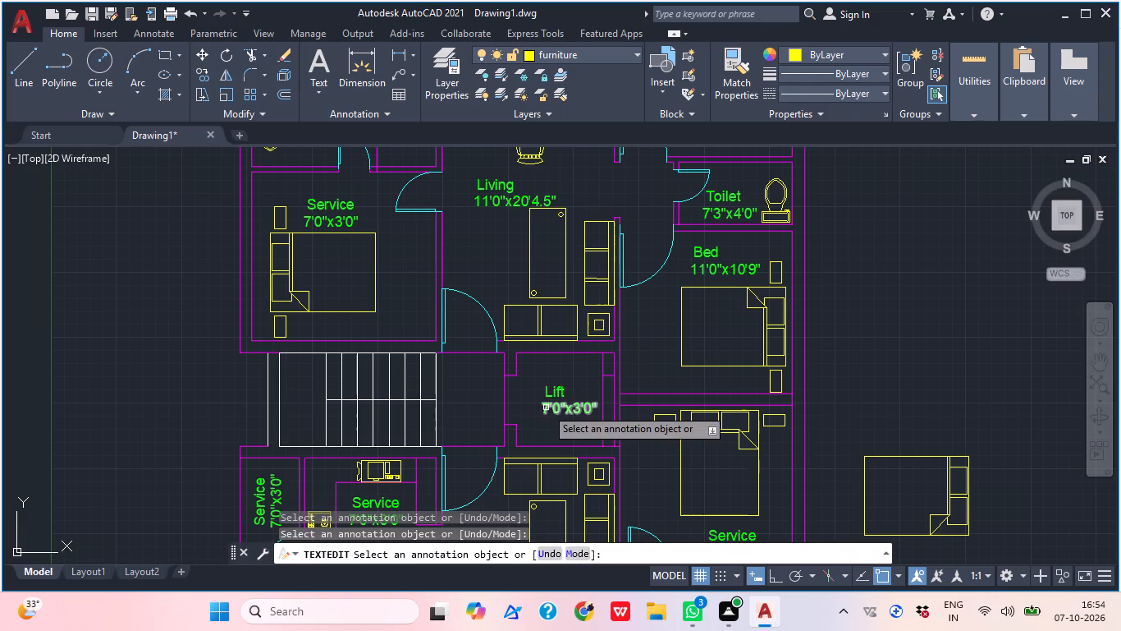
pyautogui.click(546, 408)
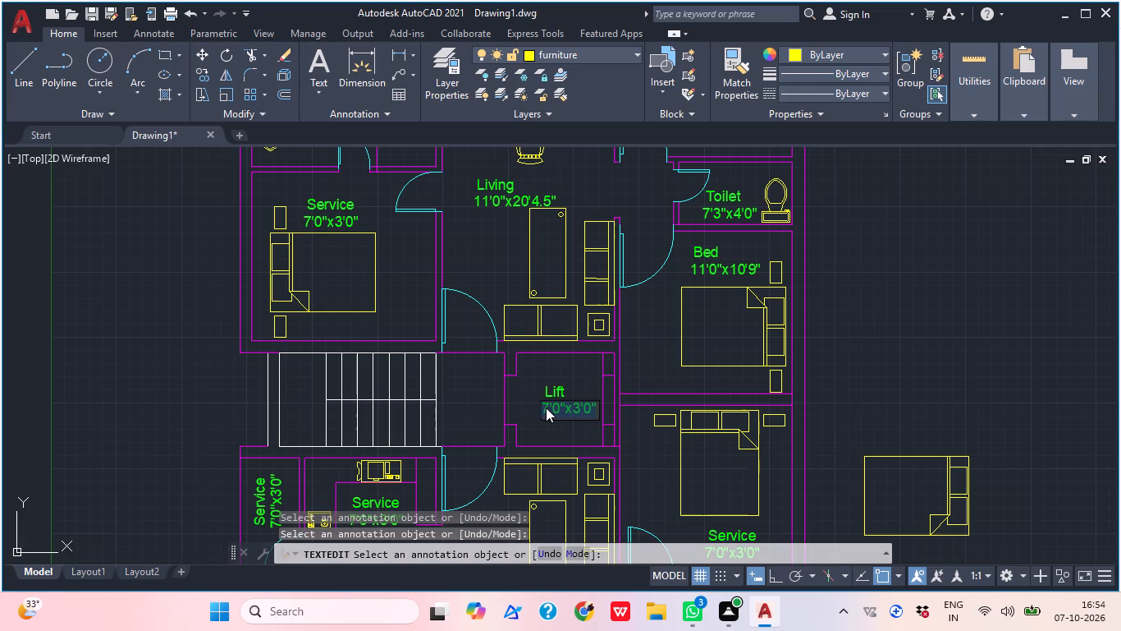
pyautogui.write('4;3"x')
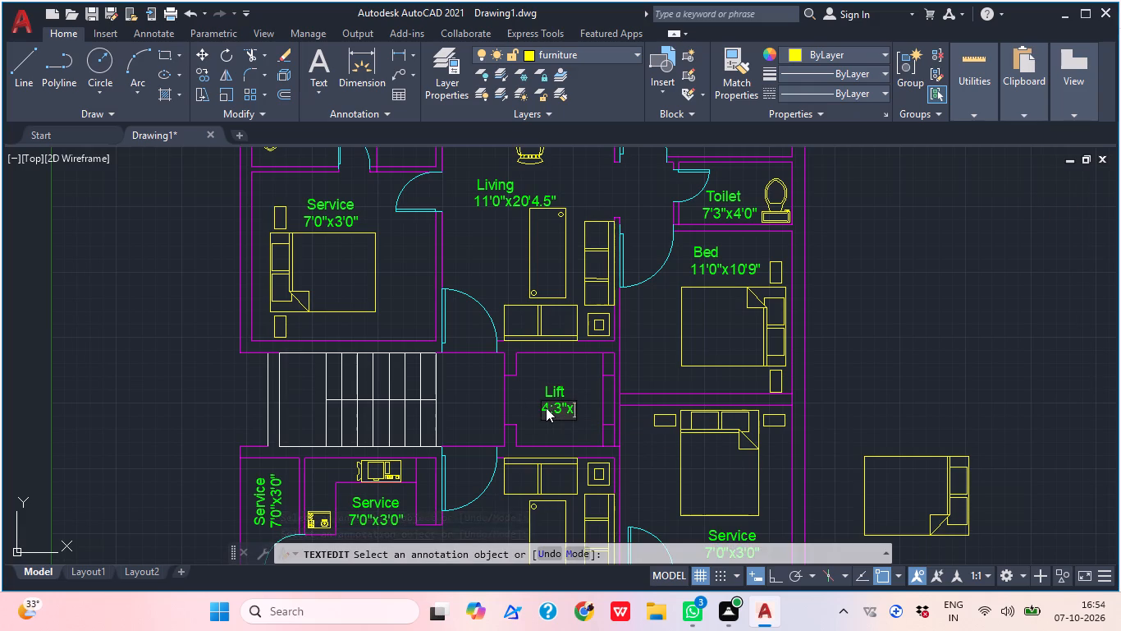
pyautogui.write('6\'0"')
# Change the label in the lower flat's bedroom beside the lift to Bed with size 11'0"x10'9".
pyautogui.moveTo(467, 408); pyautogui.dragTo(305, 278, button='middle')
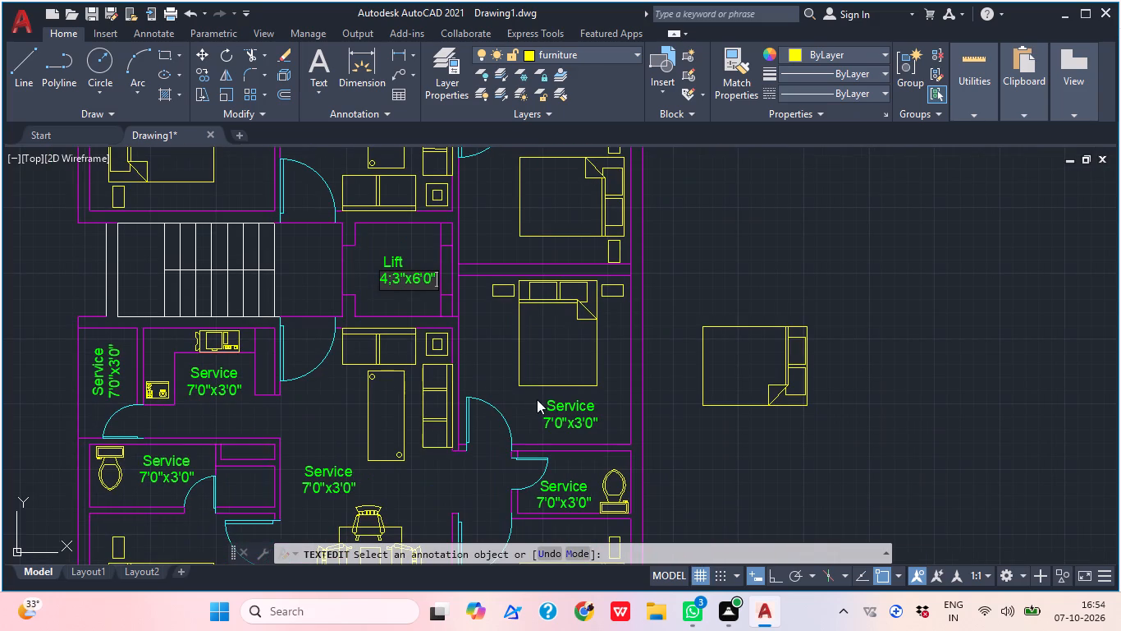
pyautogui.click(552, 398)
pyautogui.click(560, 405)
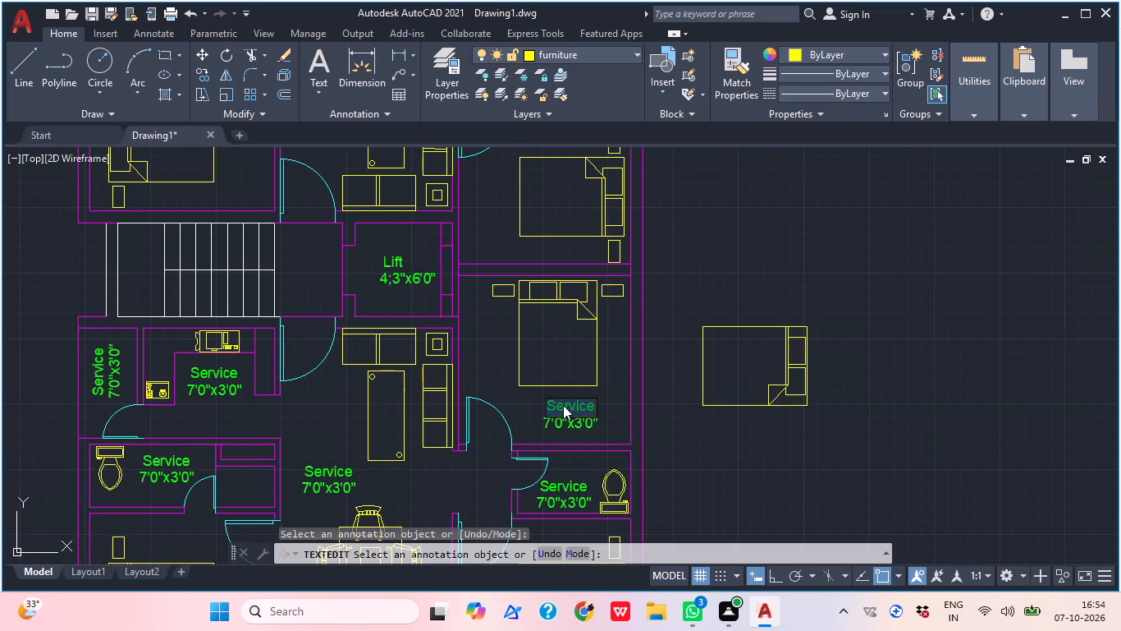
pyautogui.write('Bed')
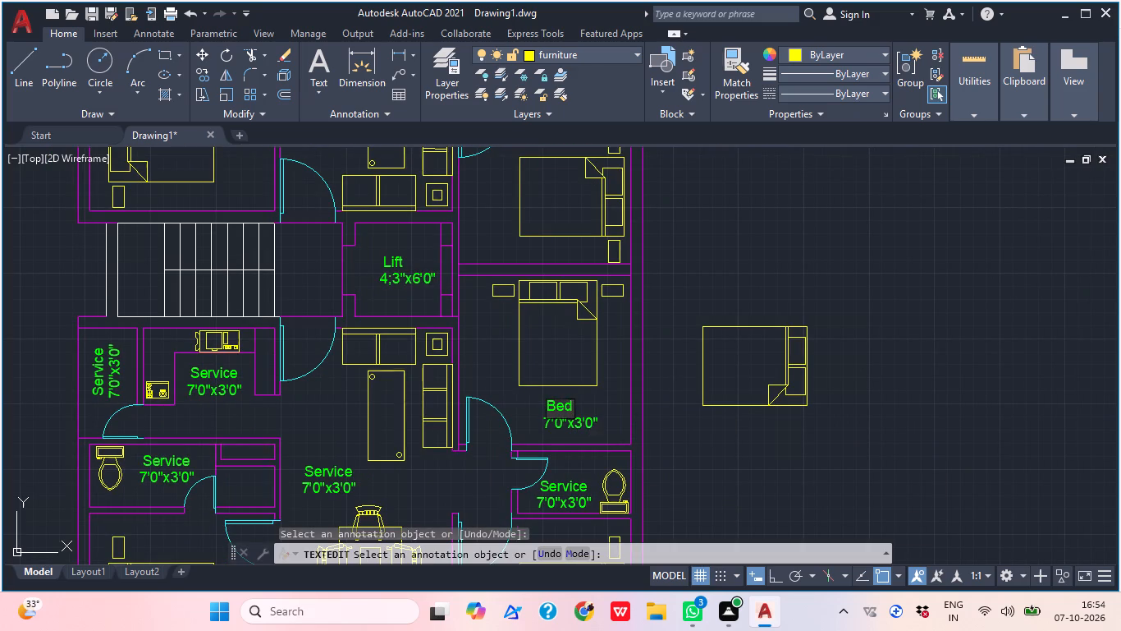
pyautogui.click(593, 422)
pyautogui.click(583, 427)
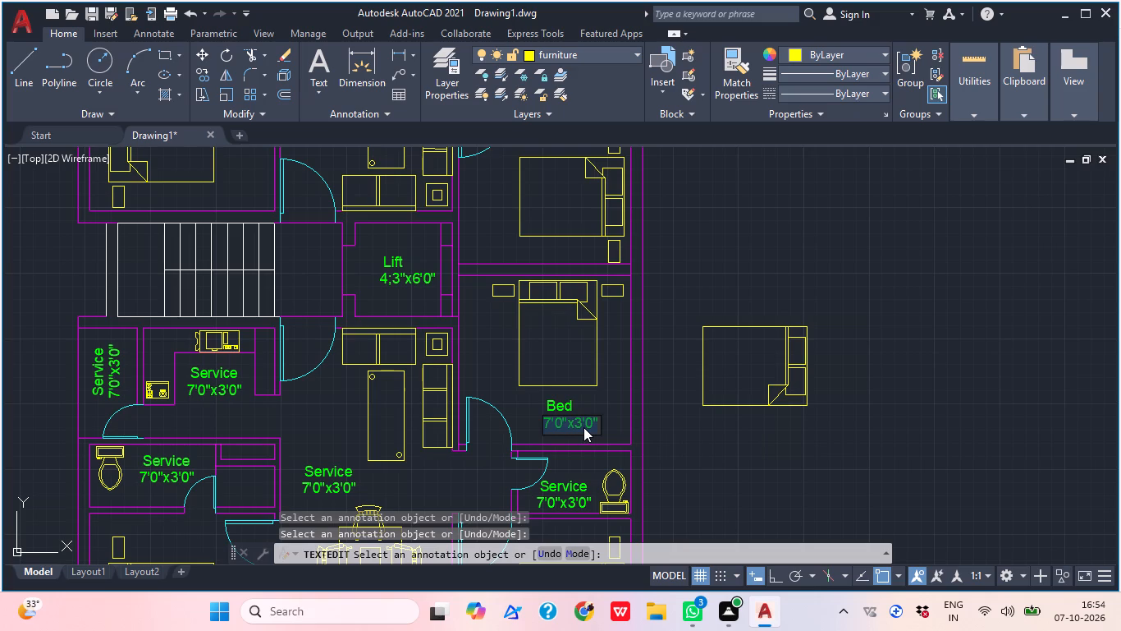
pyautogui.write("11'")
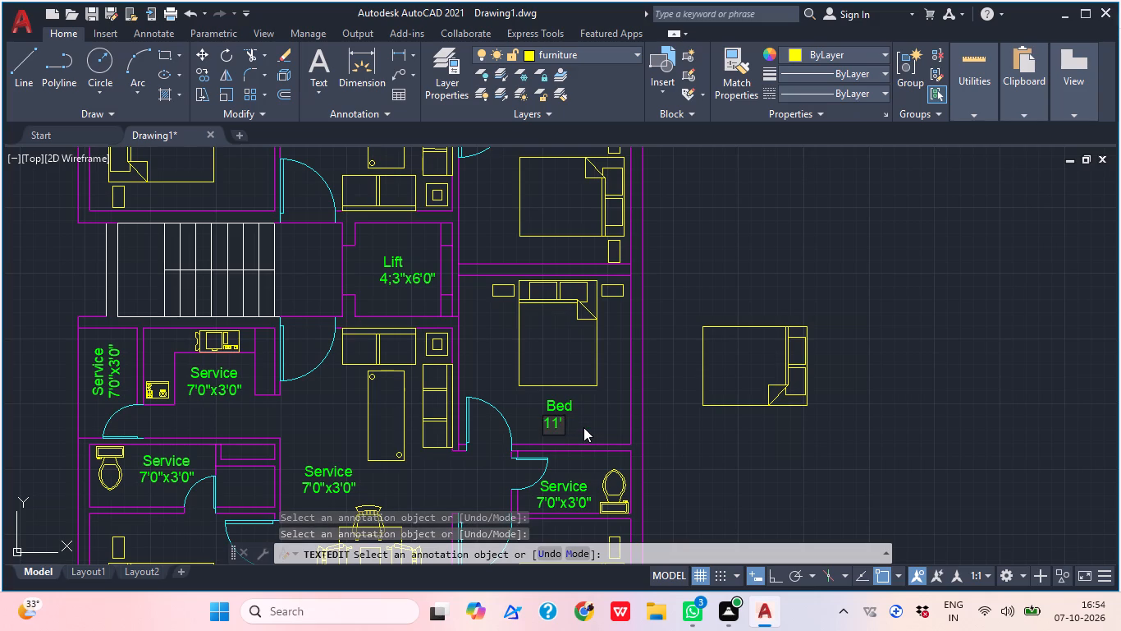
pyautogui.press('0')
pyautogui.hotkey('shift', '"')
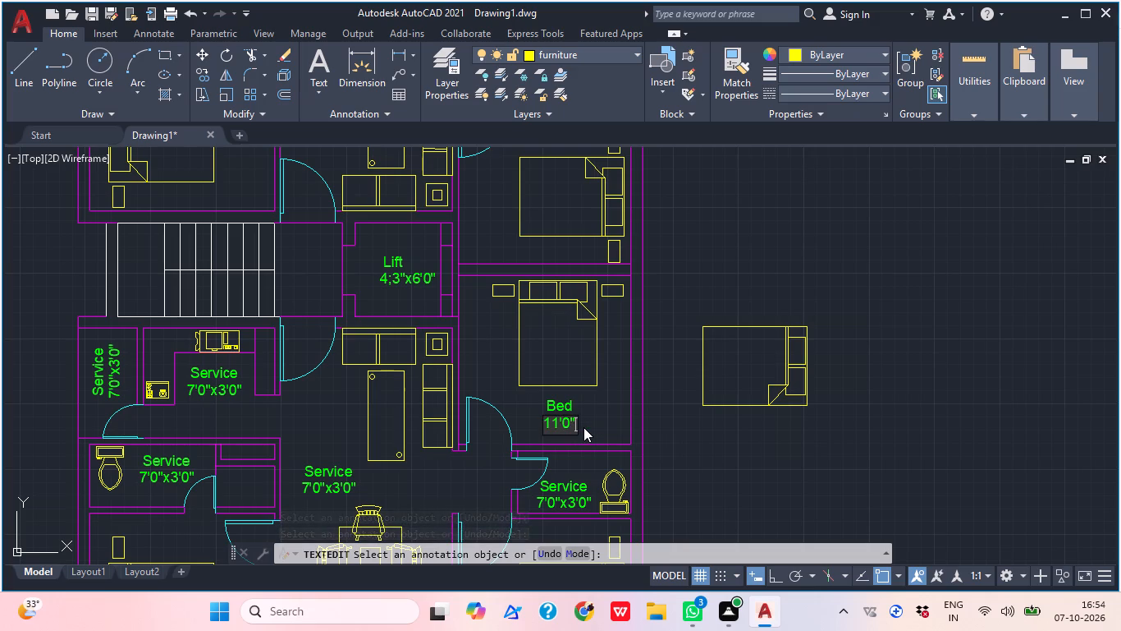
pyautogui.press('x')
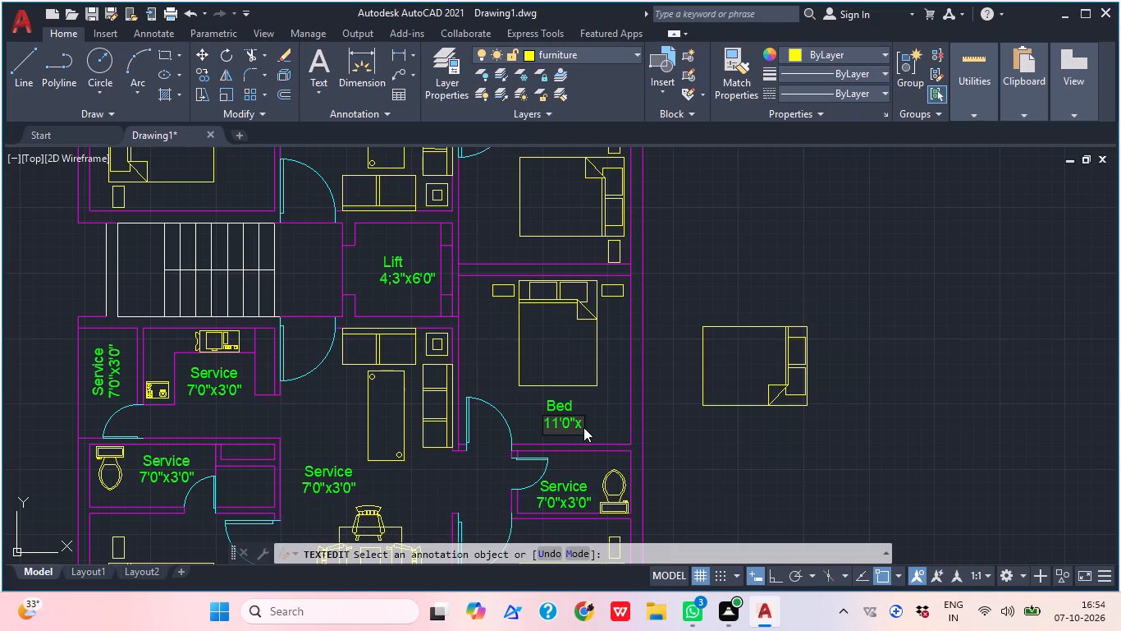
pyautogui.write('10\'9"')
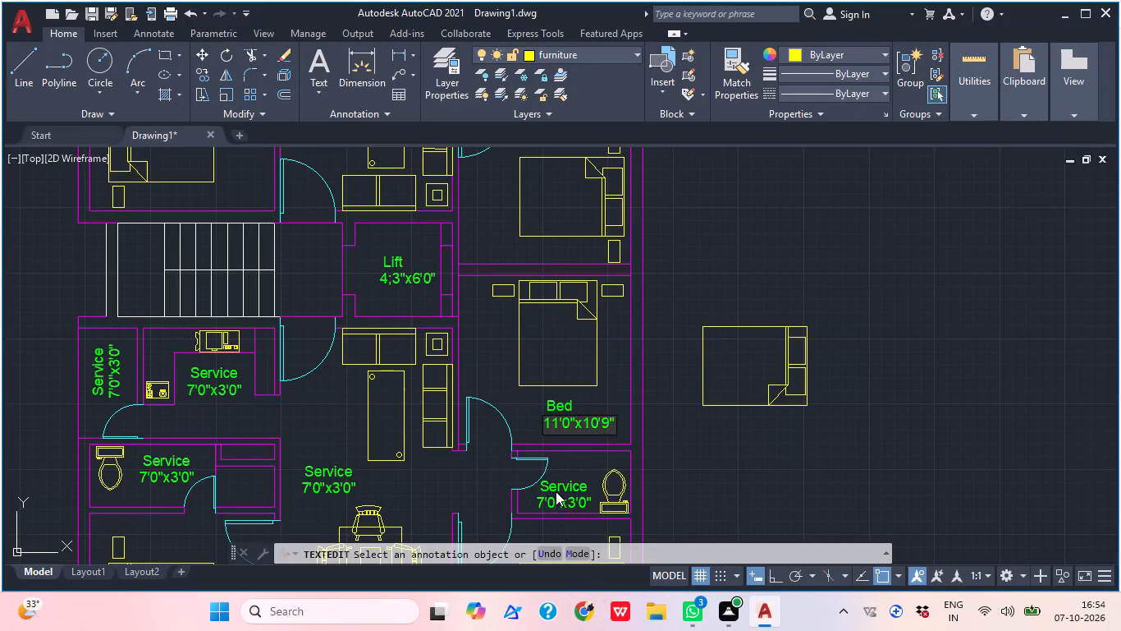
# Change the room name to Toilet in the label of the WC room directly below the lower flat's 11'0"x10'9" bedroom.
pyautogui.click(556, 491)
pyautogui.click(555, 484)
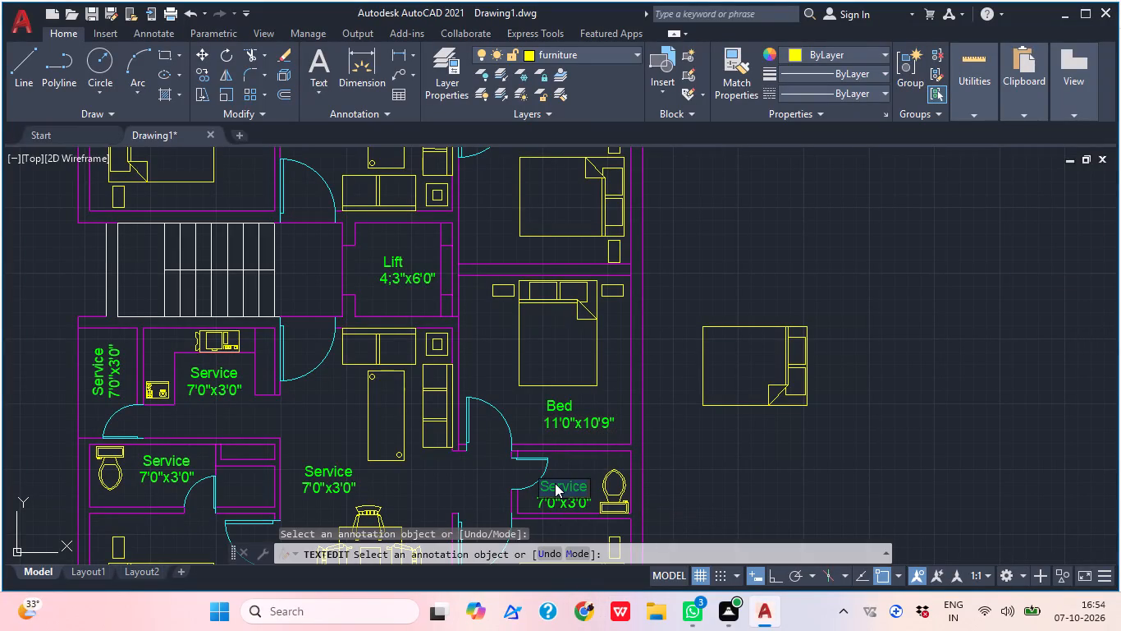
pyautogui.write('Tio')
pyautogui.press('BackSpace')
pyautogui.press('BackSpace')
pyautogui.write('oilet')
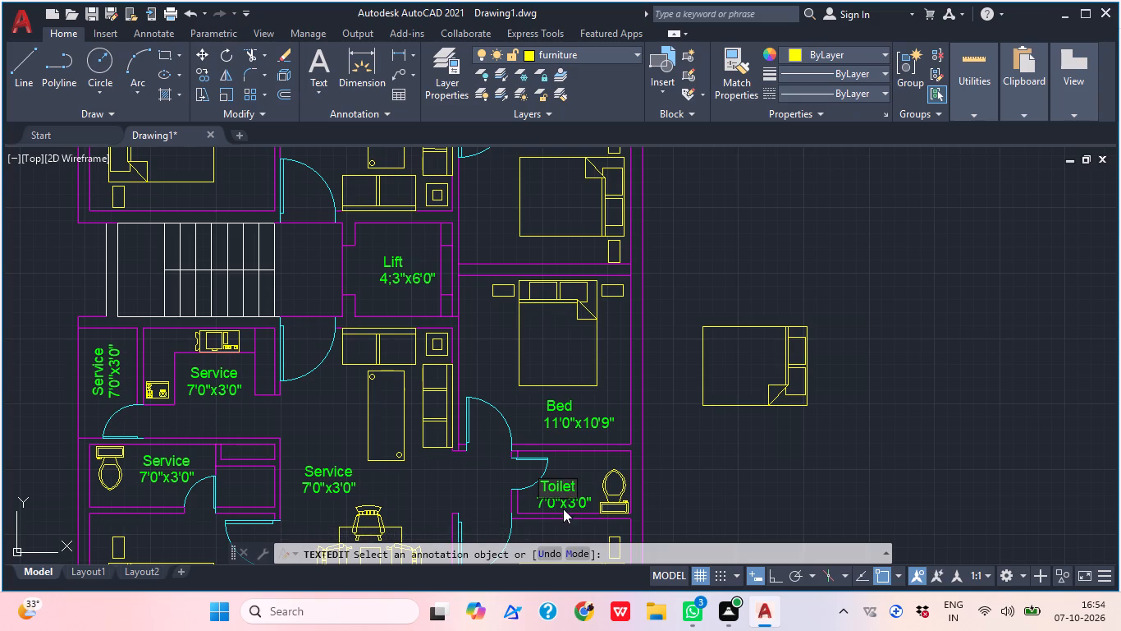
# Set the size line of that lower flat Toilet label to 7'3"x4'0".
pyautogui.click(562, 508)
pyautogui.scroll(1, 561, 508)
pyautogui.click(561, 508)
pyautogui.click(541, 504)
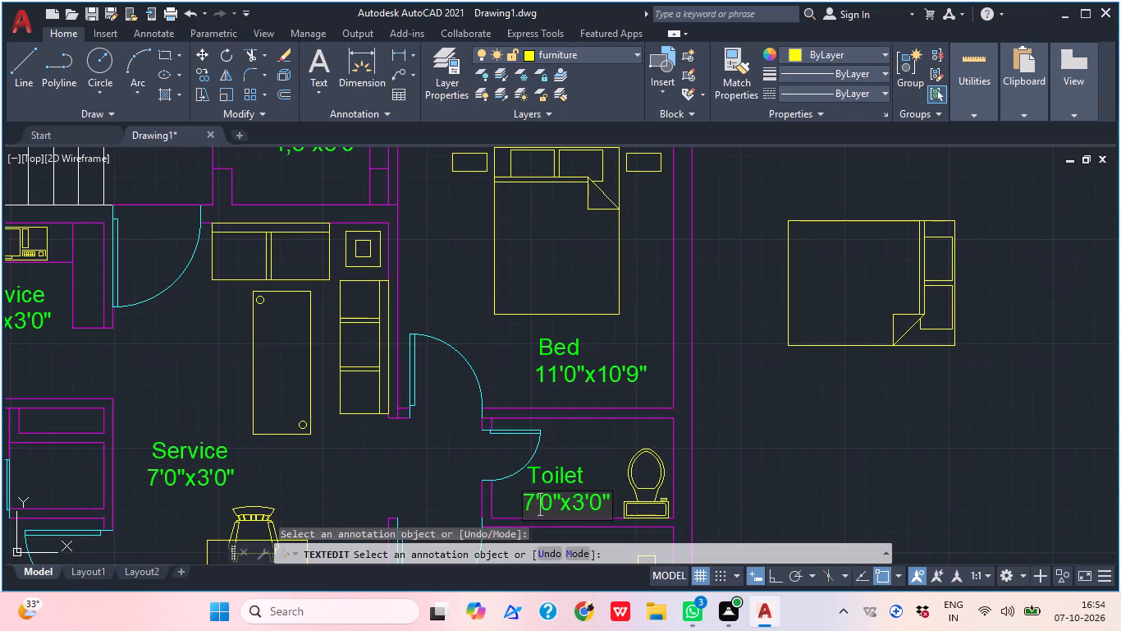
pyautogui.click(610, 504)
pyautogui.press('BackSpace')
pyautogui.press('BackSpace')
pyautogui.press('BackSpace')
pyautogui.press('BackSpace')
pyautogui.press('BackSpace')
pyautogui.press('BackSpace')
pyautogui.press('BackSpace')
pyautogui.press('BackSpace')
pyautogui.press('BackSpace')
pyautogui.press('BackSpace')
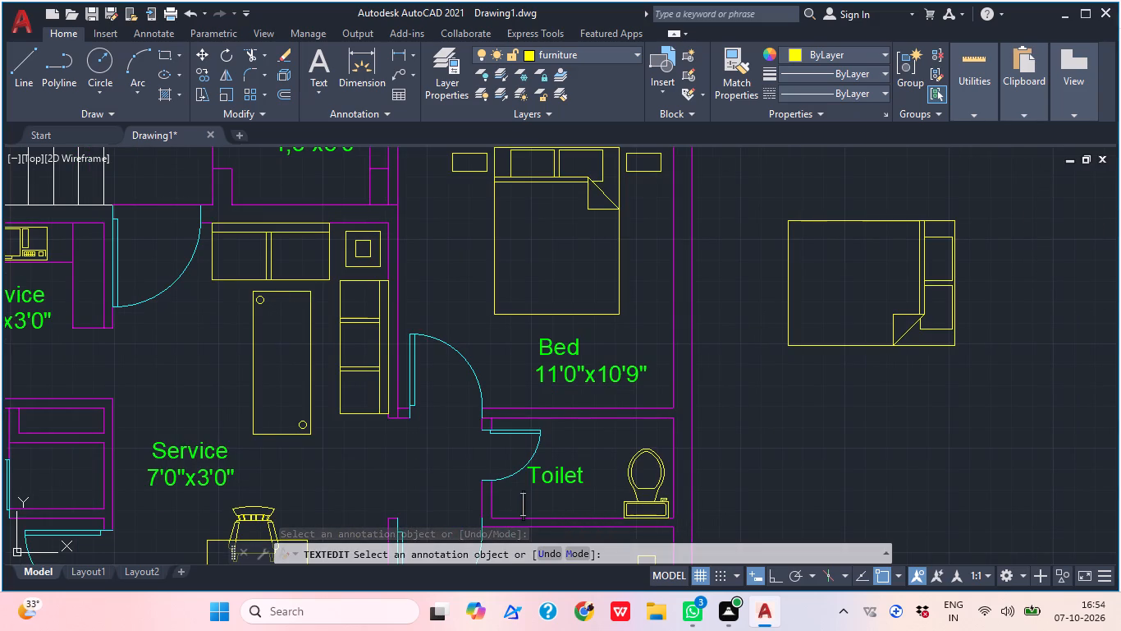
pyautogui.write("7'")
pyautogui.write('3"x')
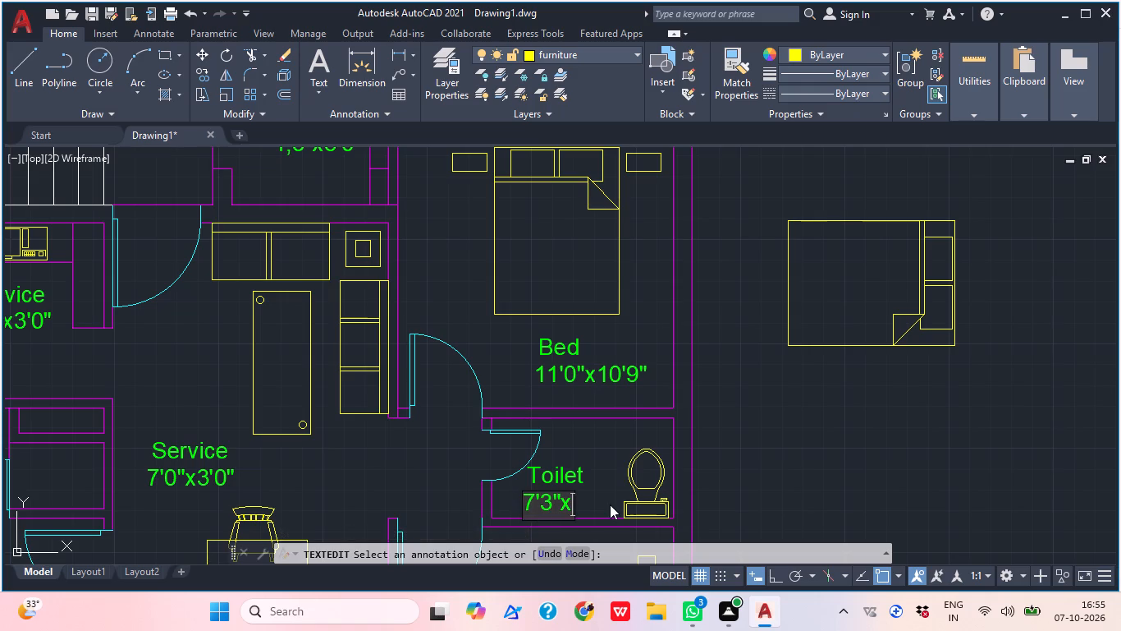
pyautogui.write('4\'0"')
# Change the label in the bedroom at the plan's bottom-right corner to Bed with size 11'0"x10'4.5".
pyautogui.scroll(-2, 610, 504)
pyautogui.moveTo(588, 525); pyautogui.dragTo(602, 449, button='middle')
pyautogui.moveTo(593, 491); pyautogui.dragTo(591, 458, button='middle')
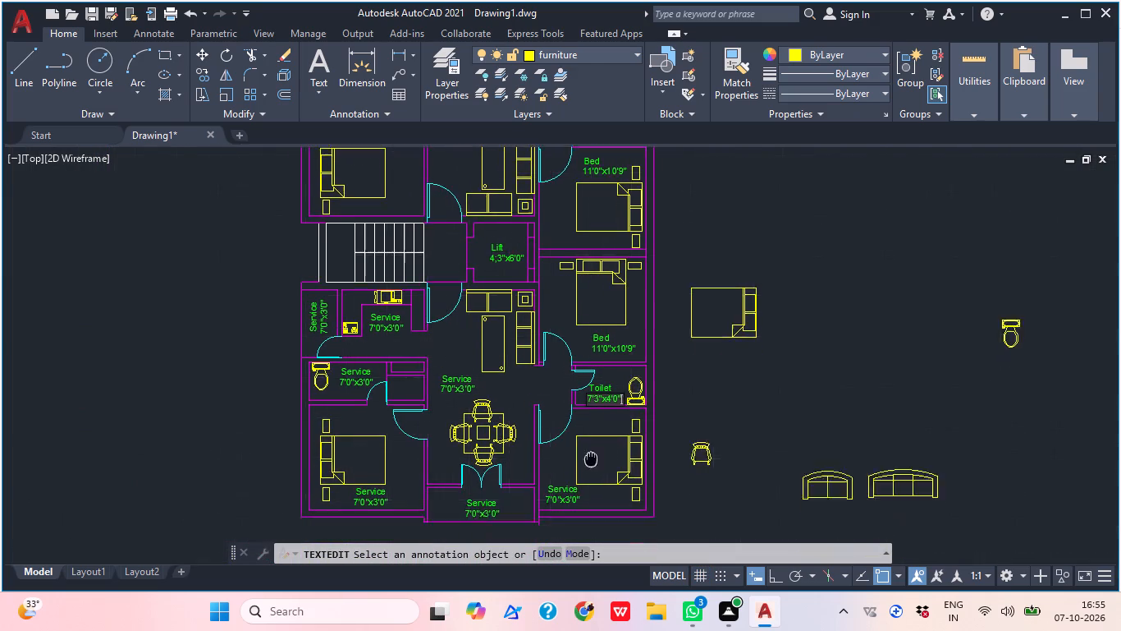
pyautogui.moveTo(591, 458); pyautogui.dragTo(590, 437, button='middle')
pyautogui.scroll(1, 559, 467)
pyautogui.click(556, 461)
pyautogui.click(551, 459)
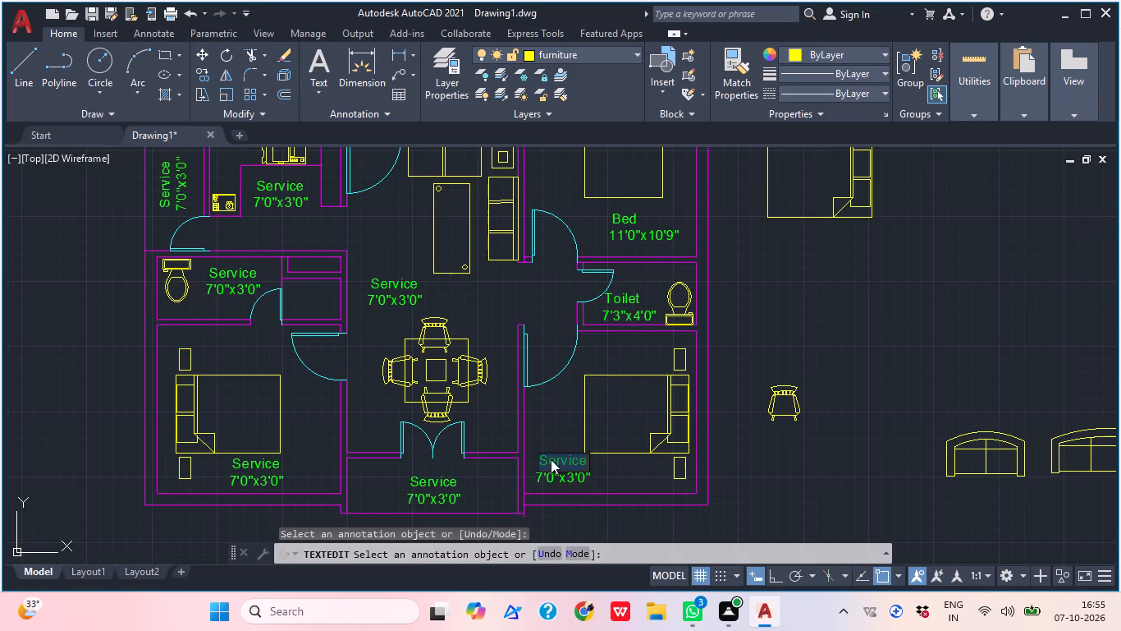
pyautogui.write('Bed')
pyautogui.click(576, 482)
pyautogui.click(560, 480)
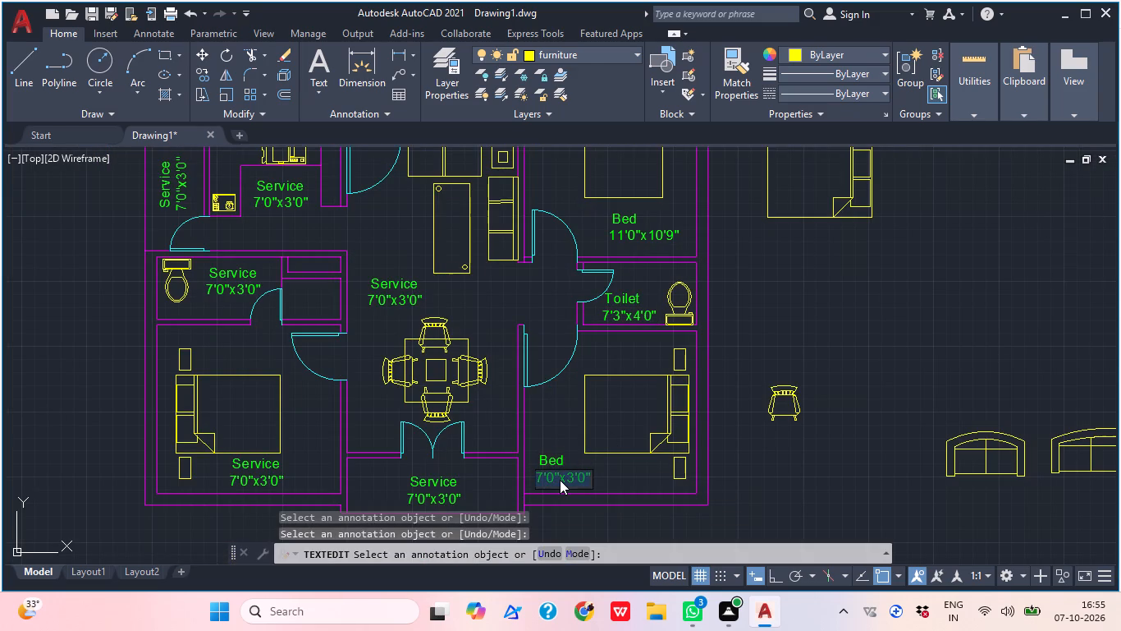
pyautogui.write('11\'0"x')
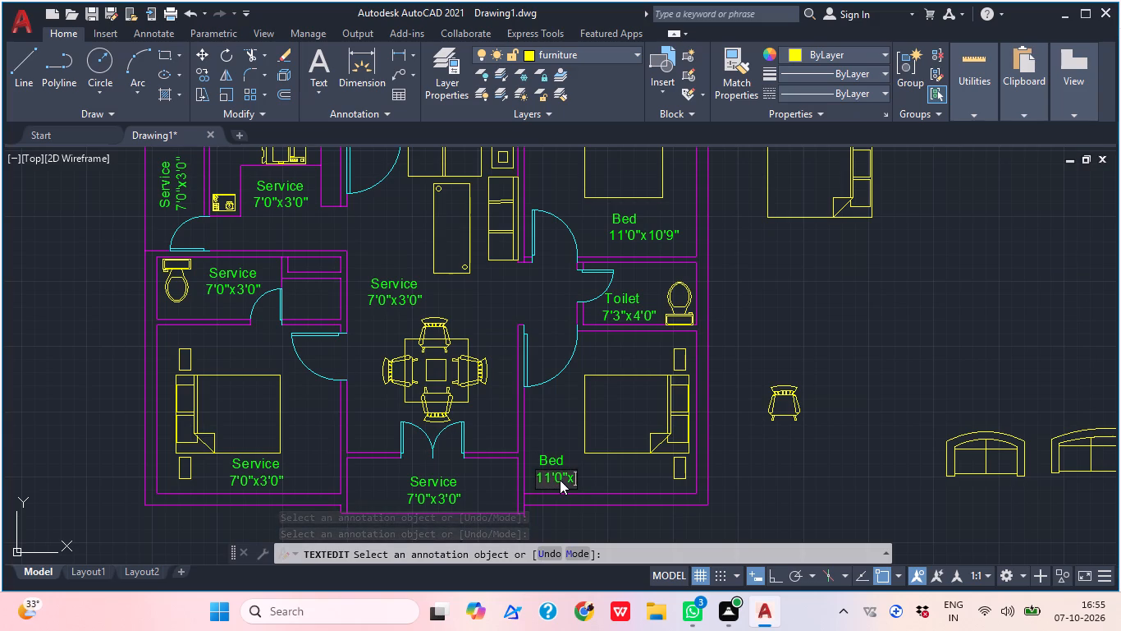
pyautogui.write("10'")
pyautogui.write('4.5"')
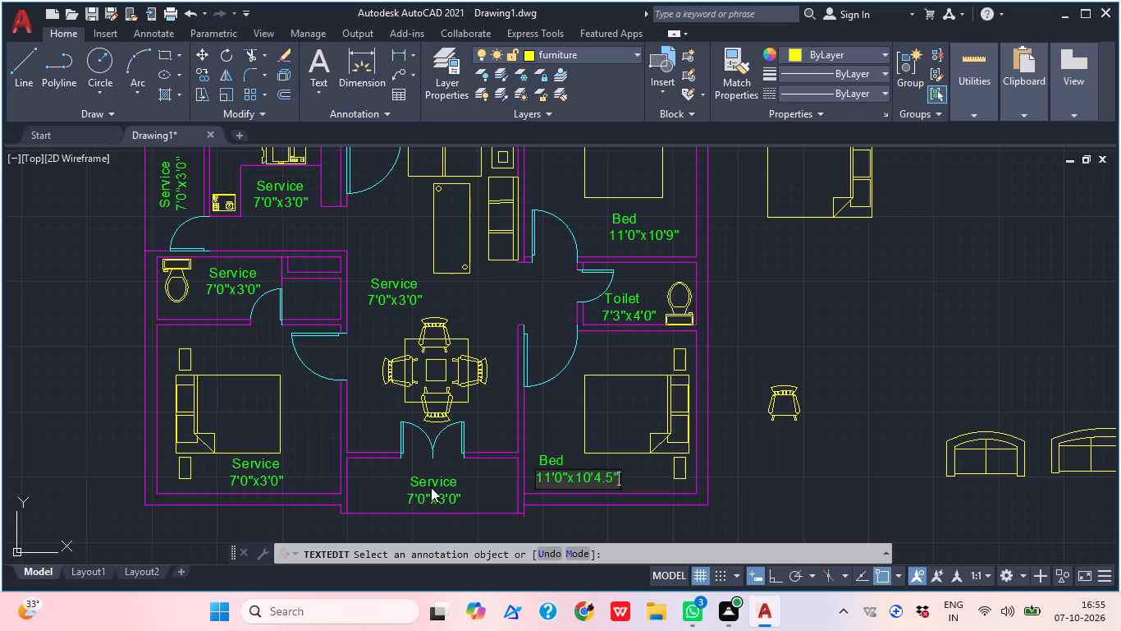
# Change the label in the space outside the lower flat's double doors to Balcony with size 11'0"x3'6".
pyautogui.doubleClick(431, 486)
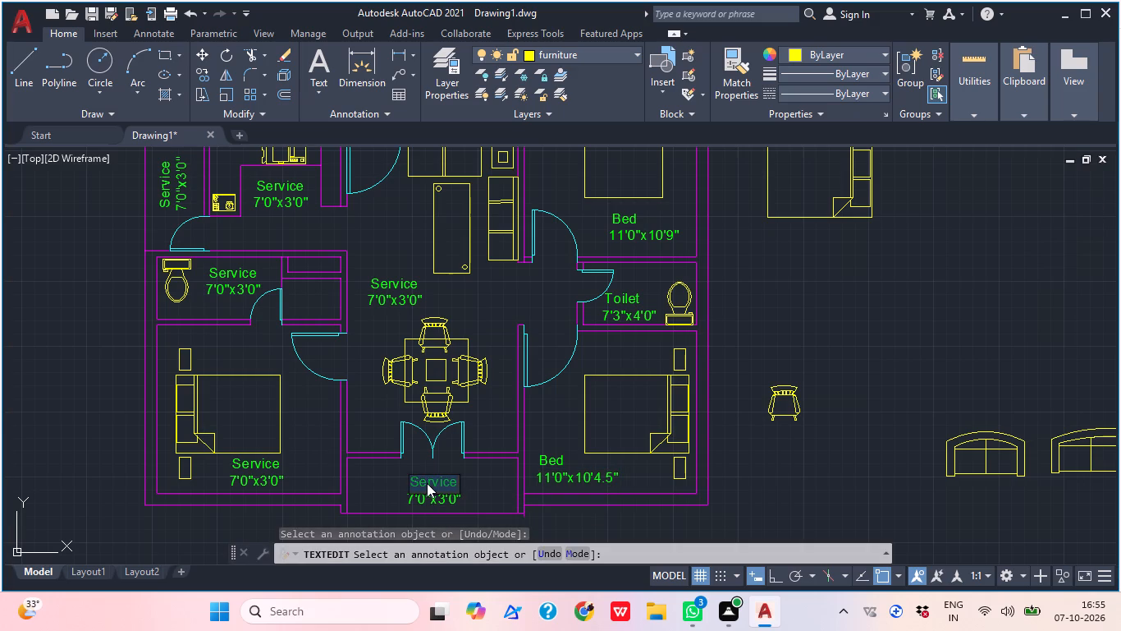
pyautogui.write('alcony')
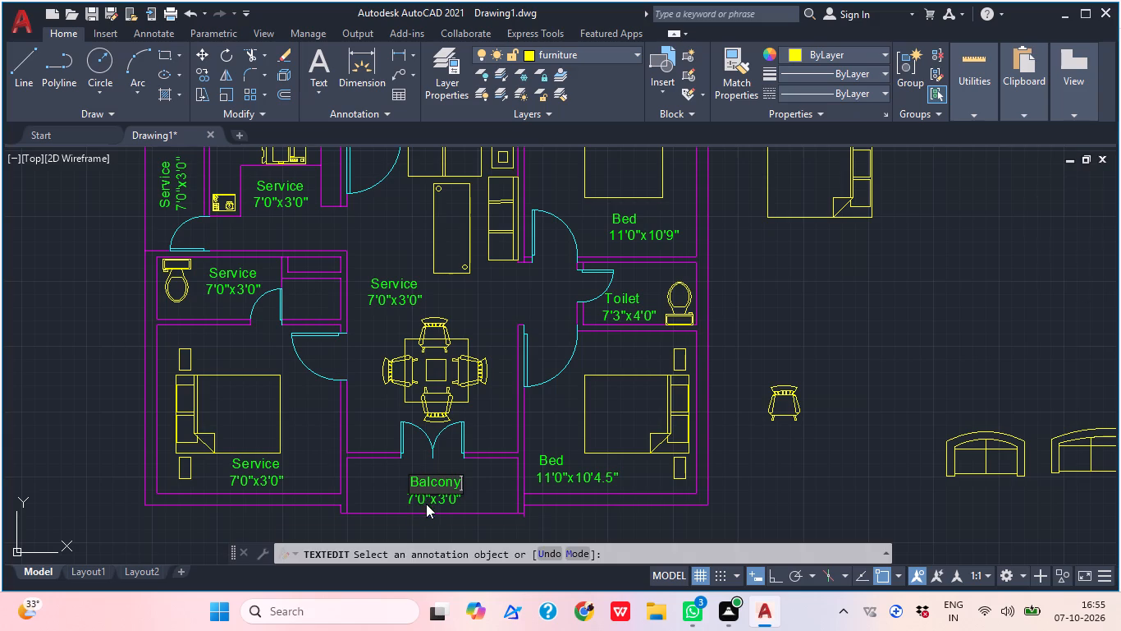
pyautogui.doubleClick(427, 503)
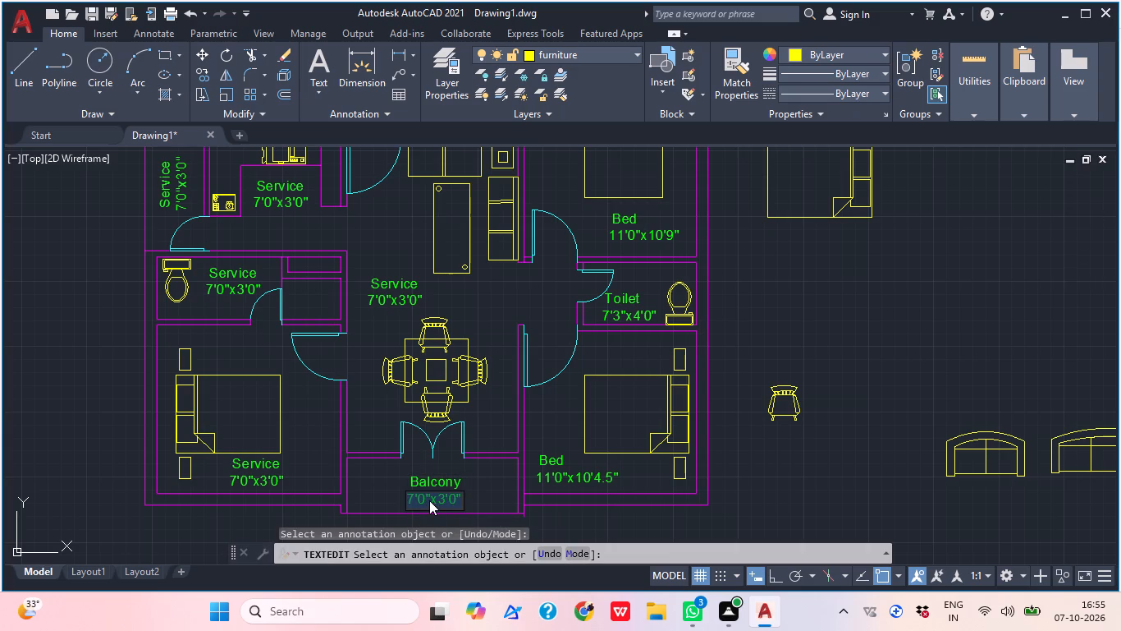
pyautogui.write('11\'0"')
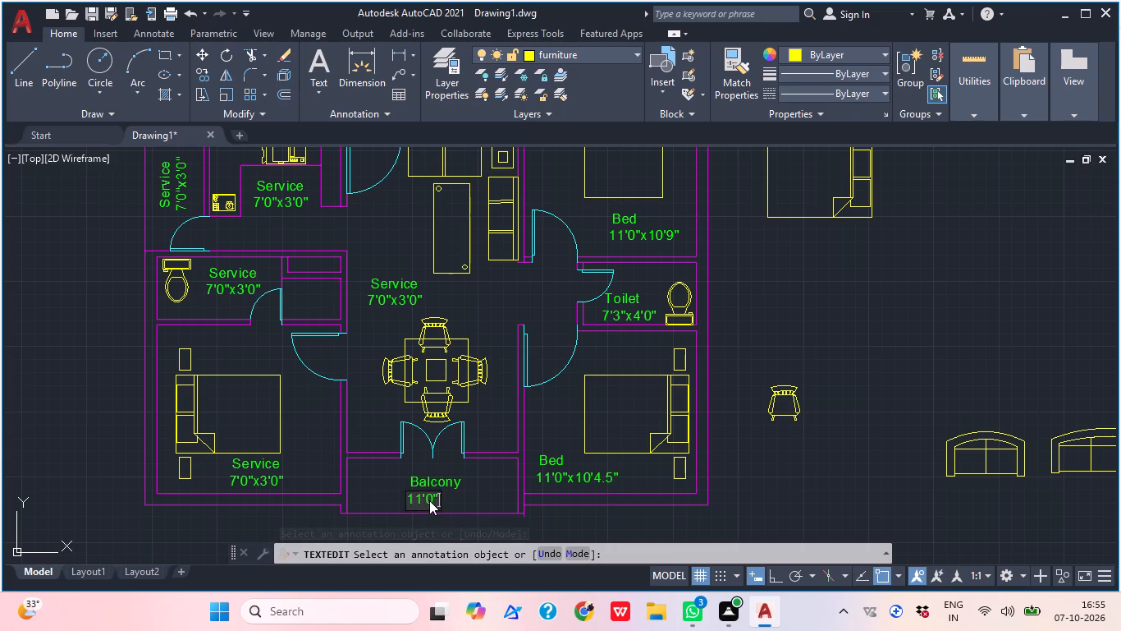
pyautogui.press('x')
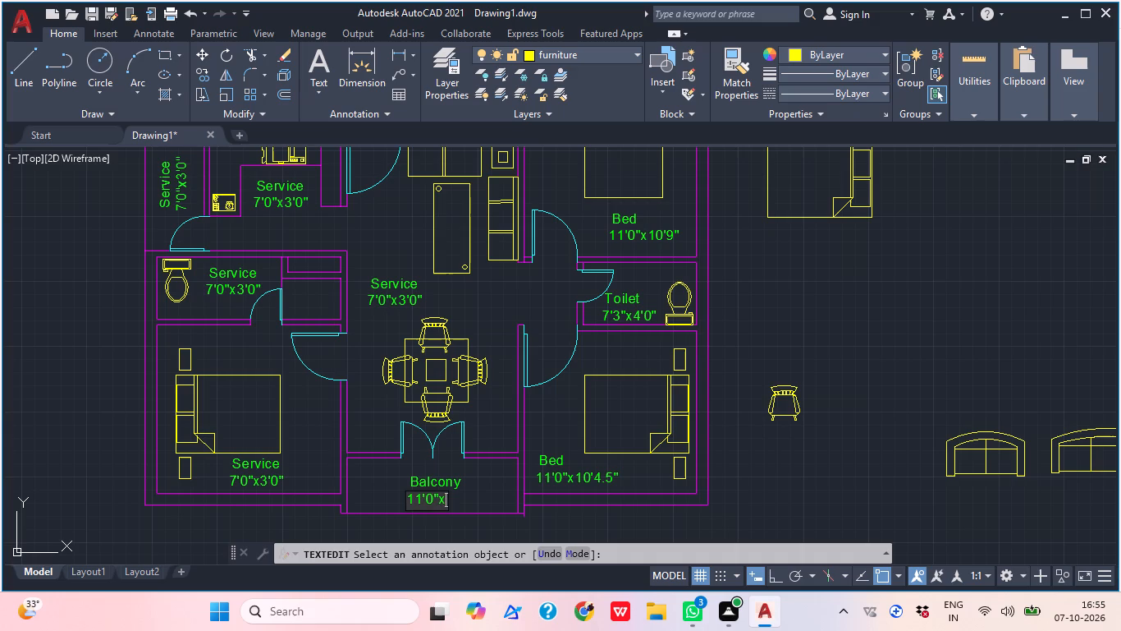
pyautogui.write("3'")
pyautogui.write('6"')
# Change the label in the bedroom at the plan's bottom-left corner to Bed with size 11'9"x10'9".
pyautogui.doubleClick(256, 462)
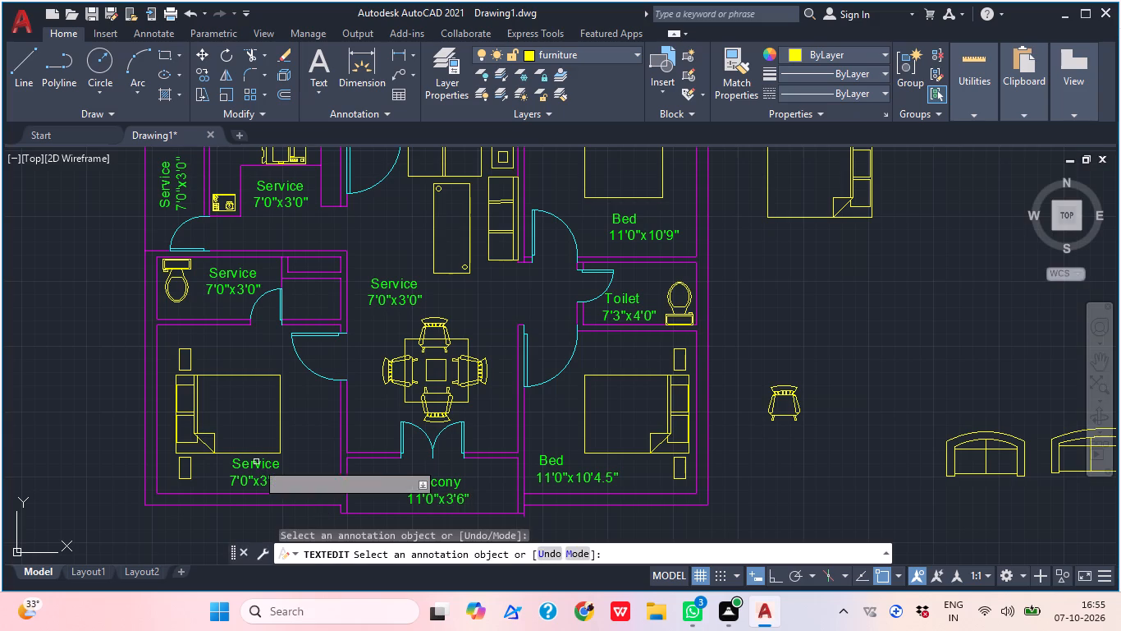
pyautogui.click(255, 461)
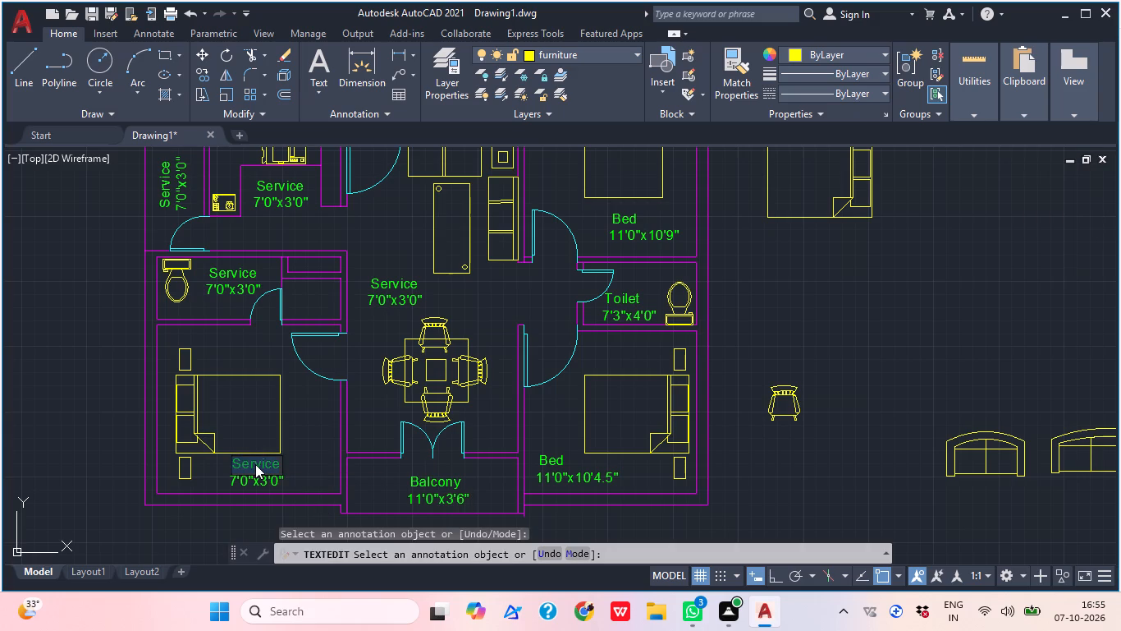
pyautogui.write('Bed')
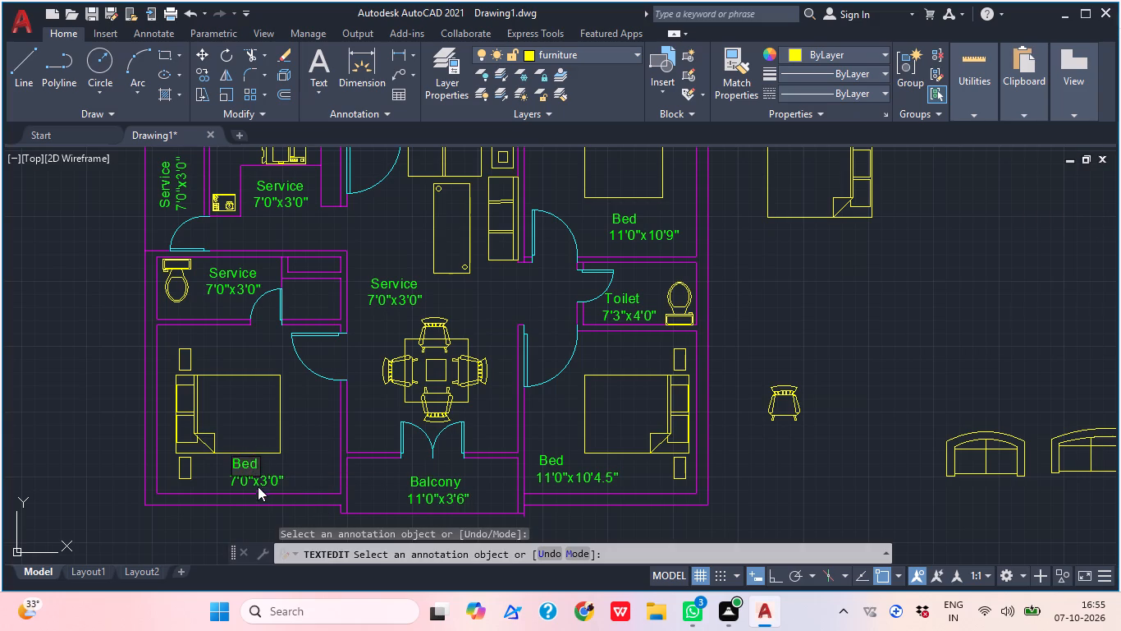
pyautogui.click(258, 476)
pyautogui.click(252, 488)
pyautogui.click(240, 484)
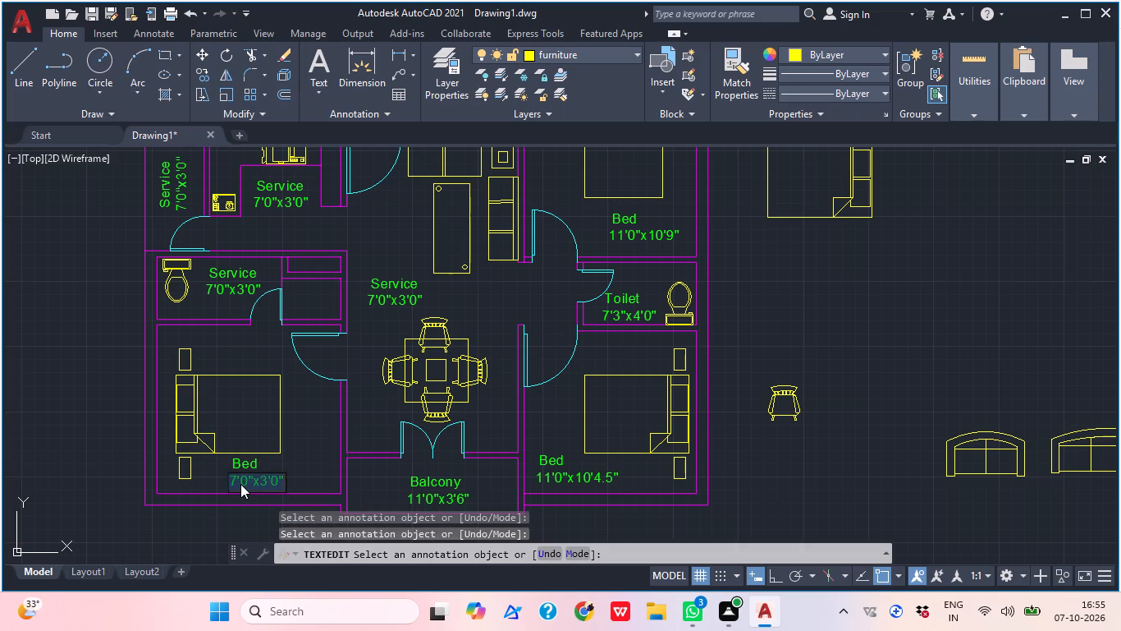
pyautogui.write('11\'9"x')
pyautogui.write('10\'9"')
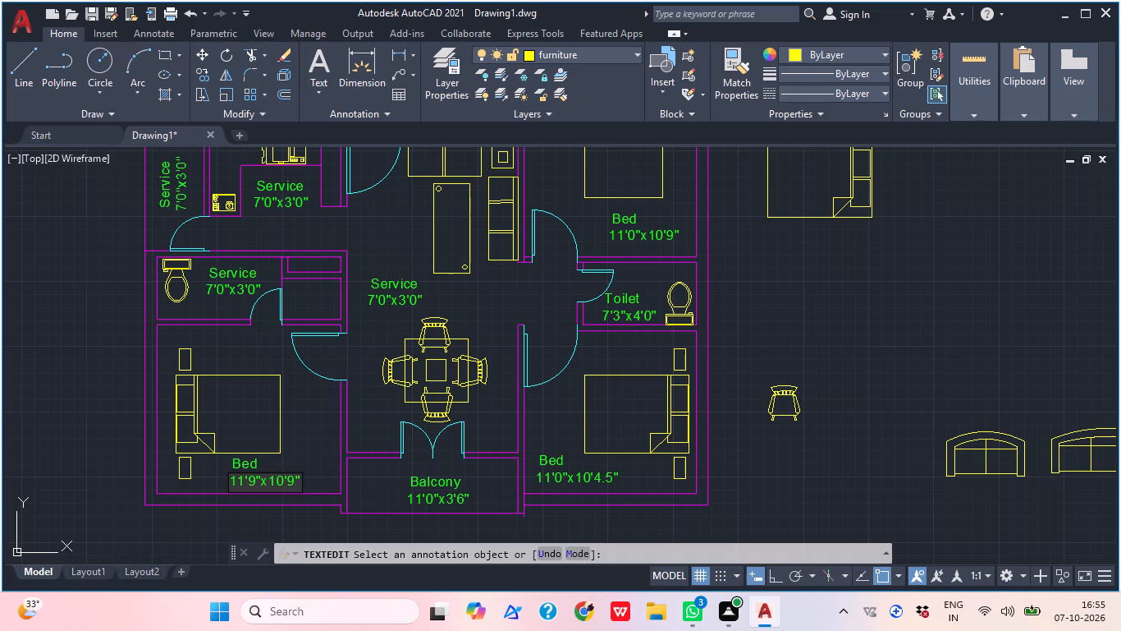
pyautogui.click(230, 268)
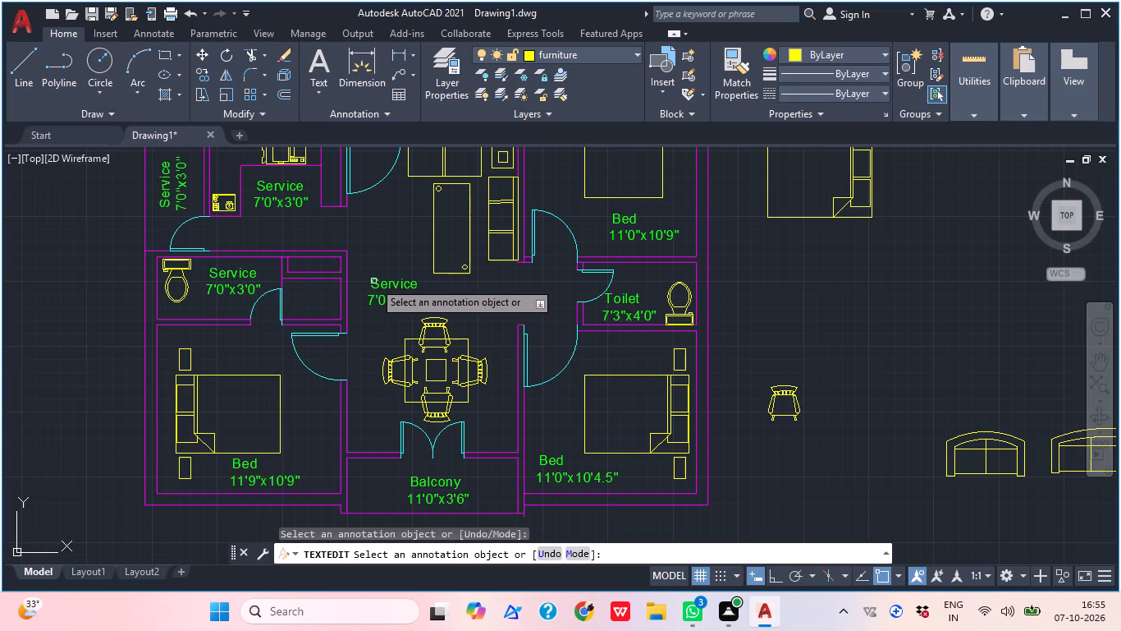
# Change the label above the lower flat's dining table to Living with size 11'0"x20'4.5".
pyautogui.click(383, 279)
pyautogui.write('Living')
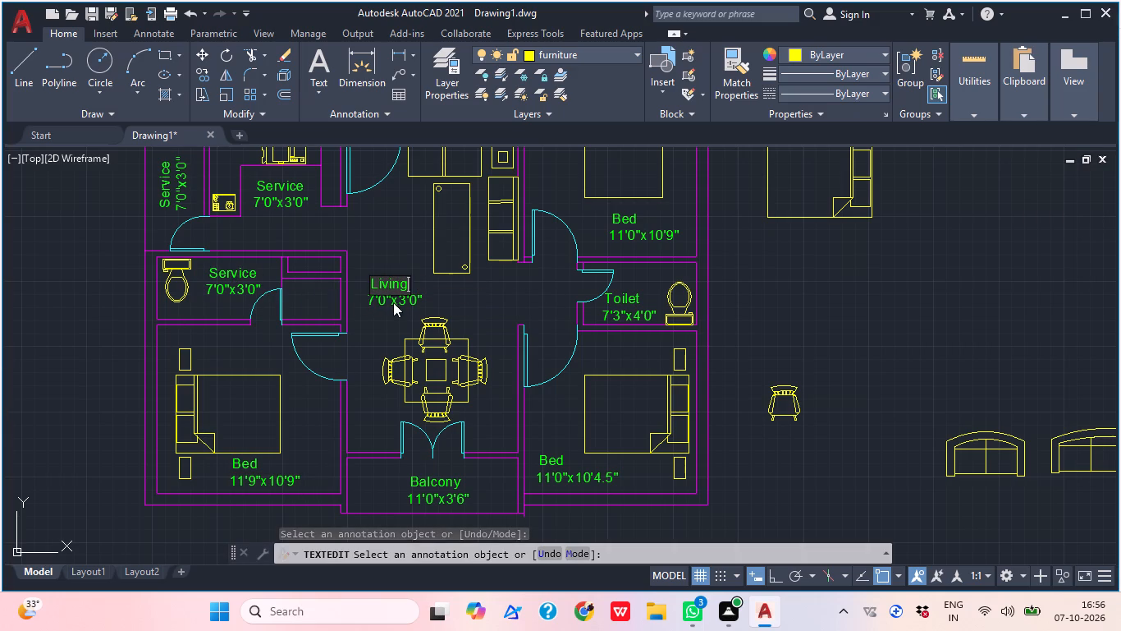
pyautogui.click(393, 302)
pyautogui.click(375, 306)
pyautogui.click(377, 304)
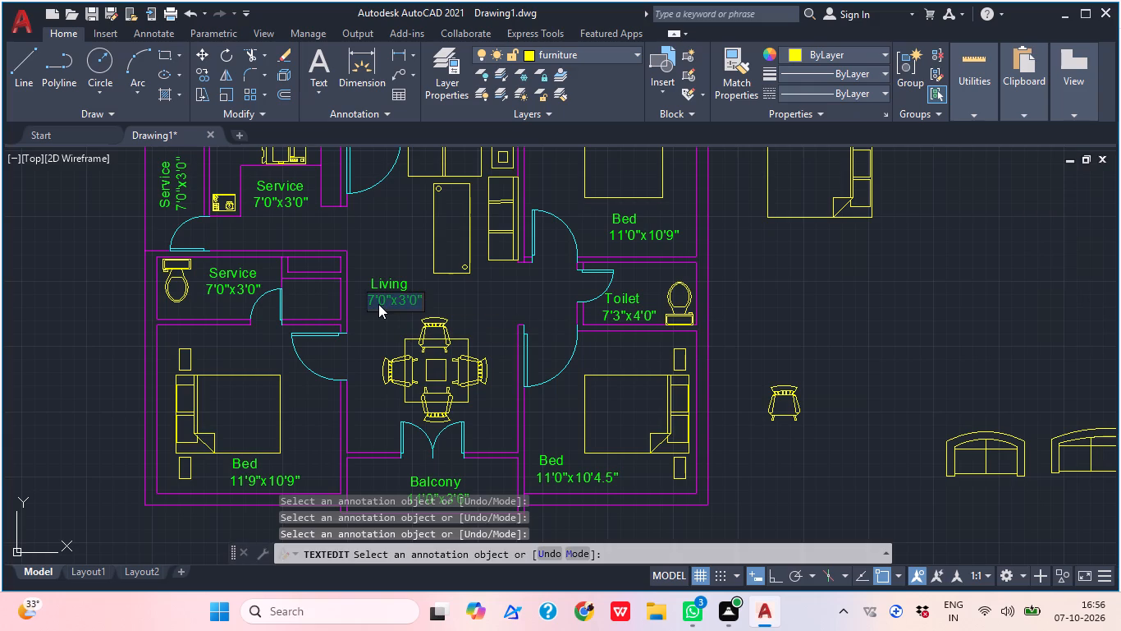
pyautogui.write("11'9")
pyautogui.press('BackSpace')
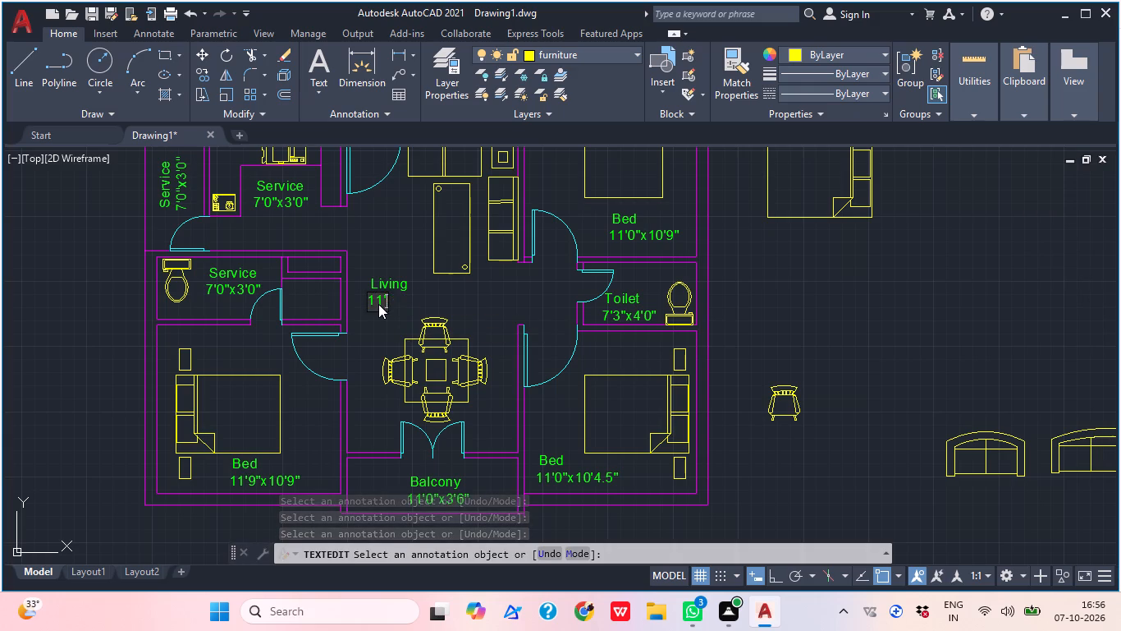
pyautogui.write('0"x')
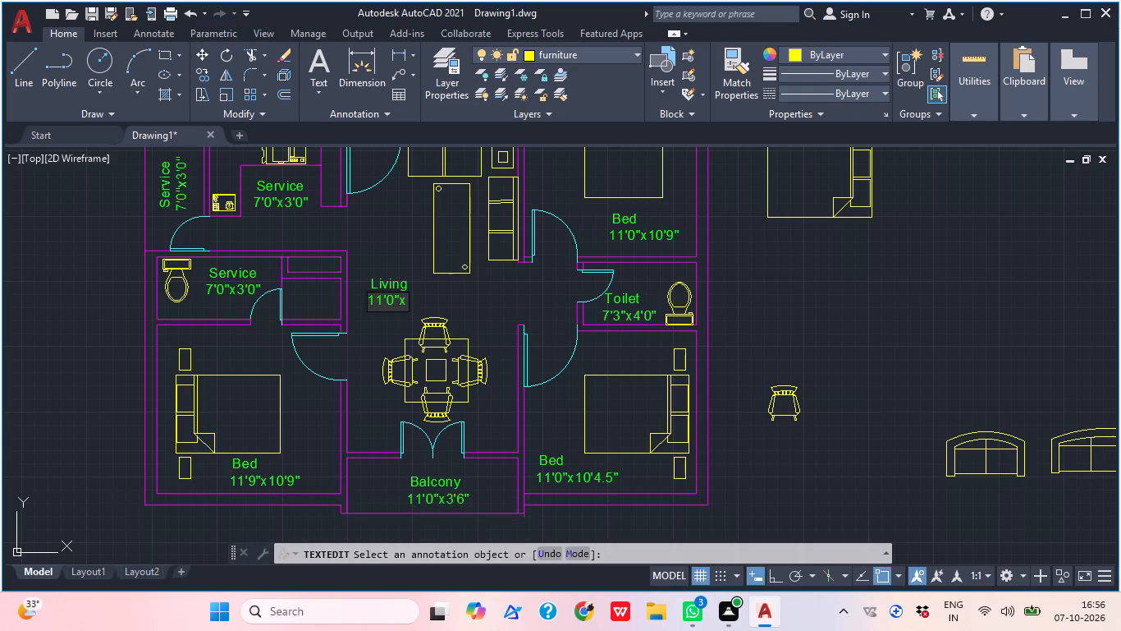
pyautogui.write("20'")
pyautogui.write('4,')
pyautogui.press('BackSpace')
pyautogui.write('.5"')
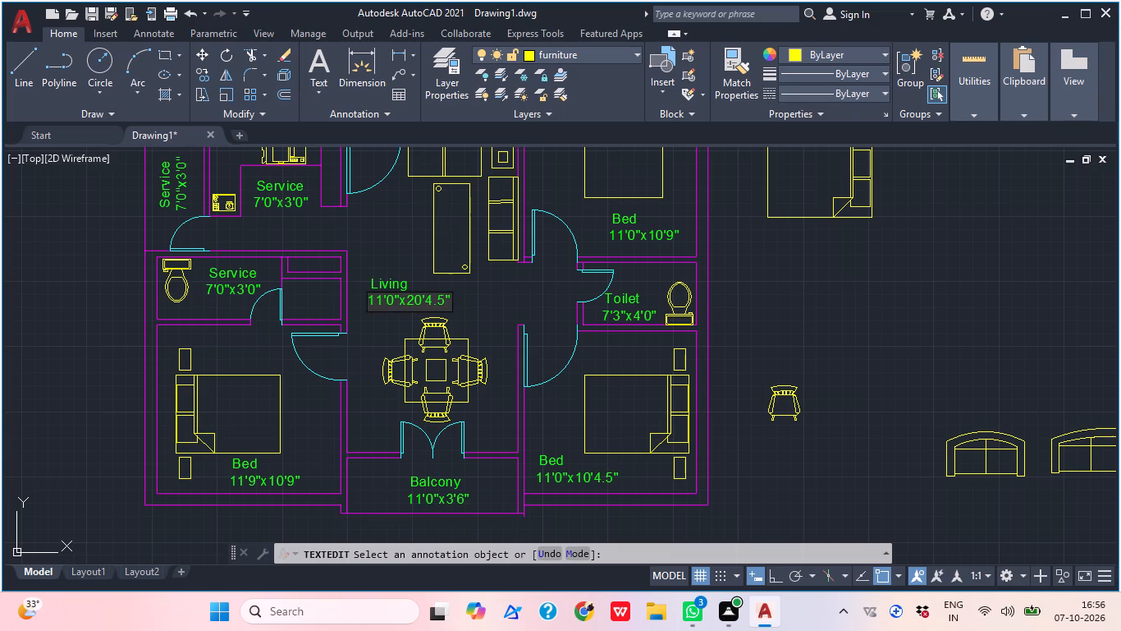
# Change the label in the WC room directly above the bottom-left bedroom to Toilet with size 8'0"x7'0".
pyautogui.click(254, 275)
pyautogui.click(231, 274)
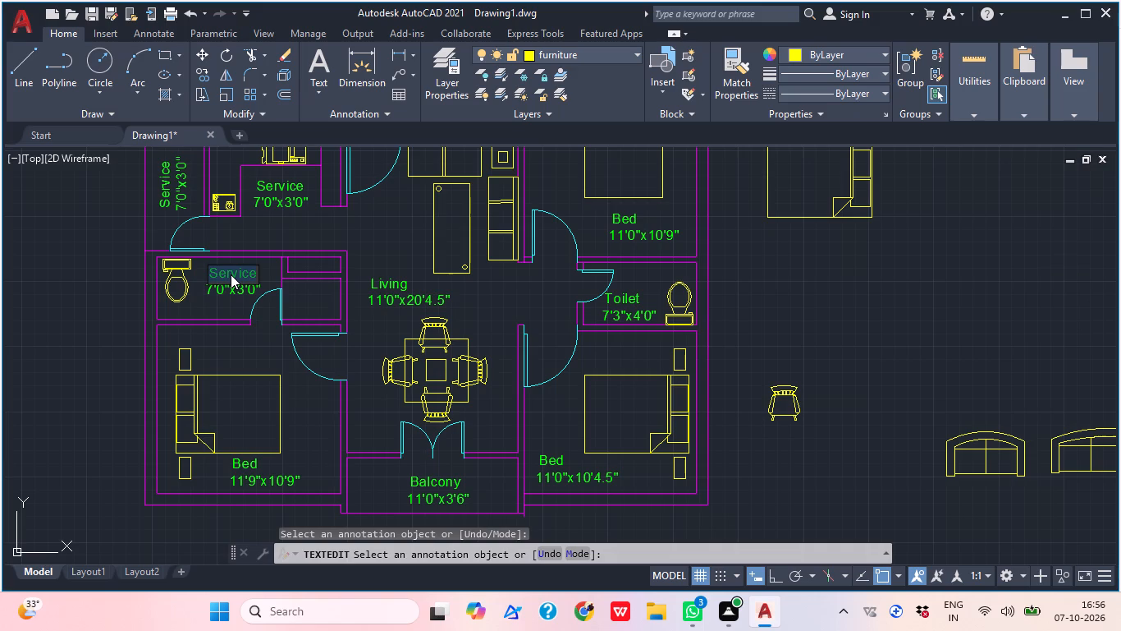
pyautogui.write('Toilet')
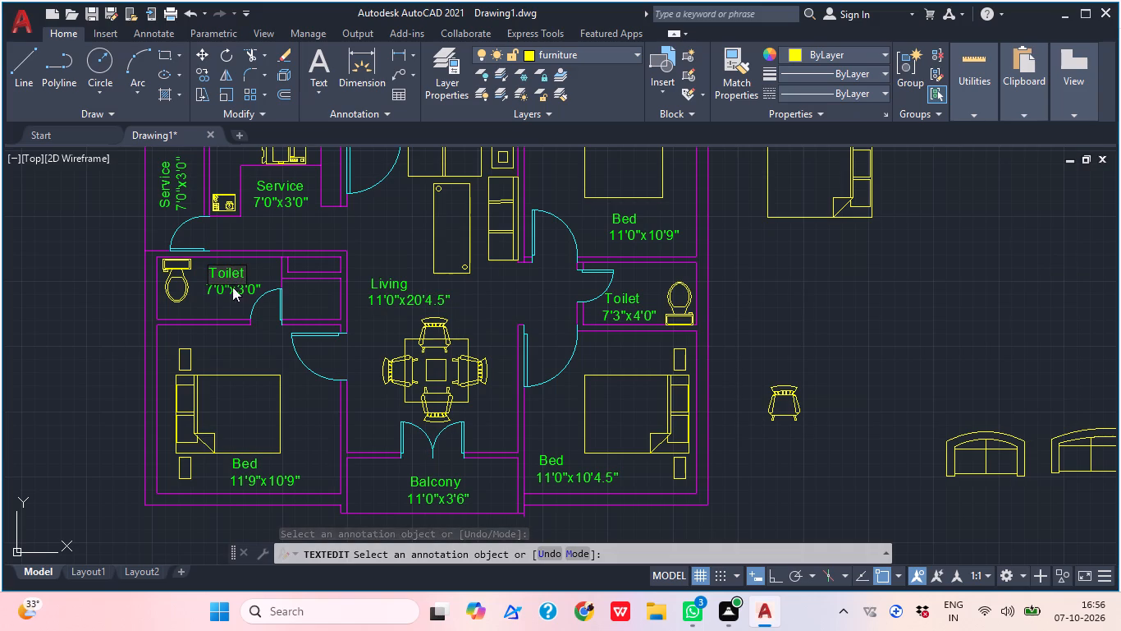
pyautogui.click(232, 287)
pyautogui.click(224, 290)
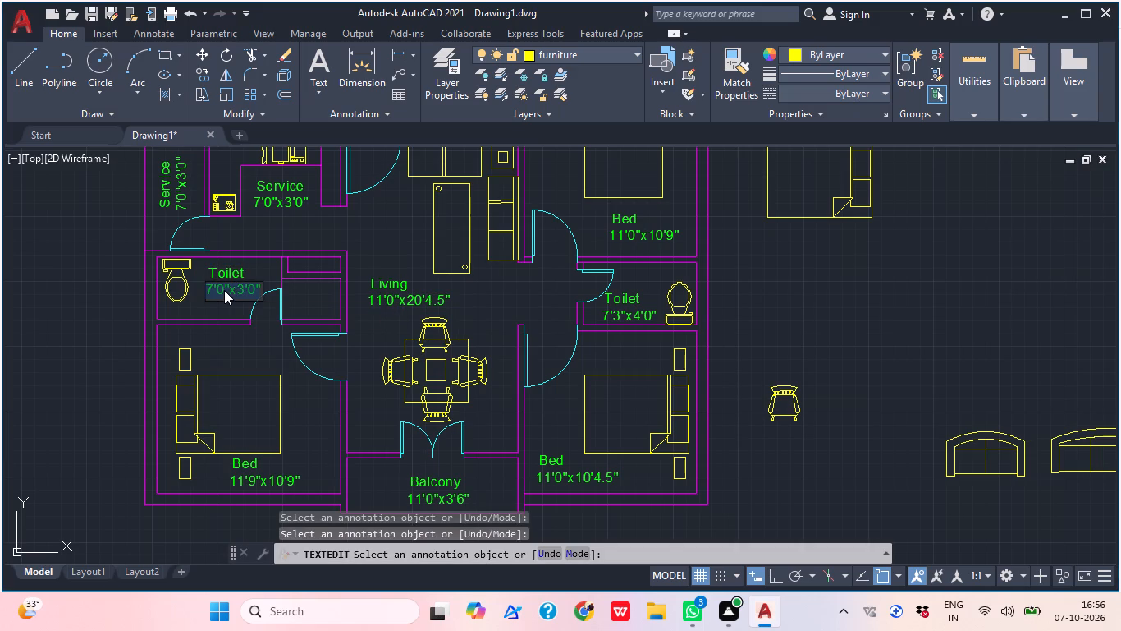
pyautogui.write('8\'0"x')
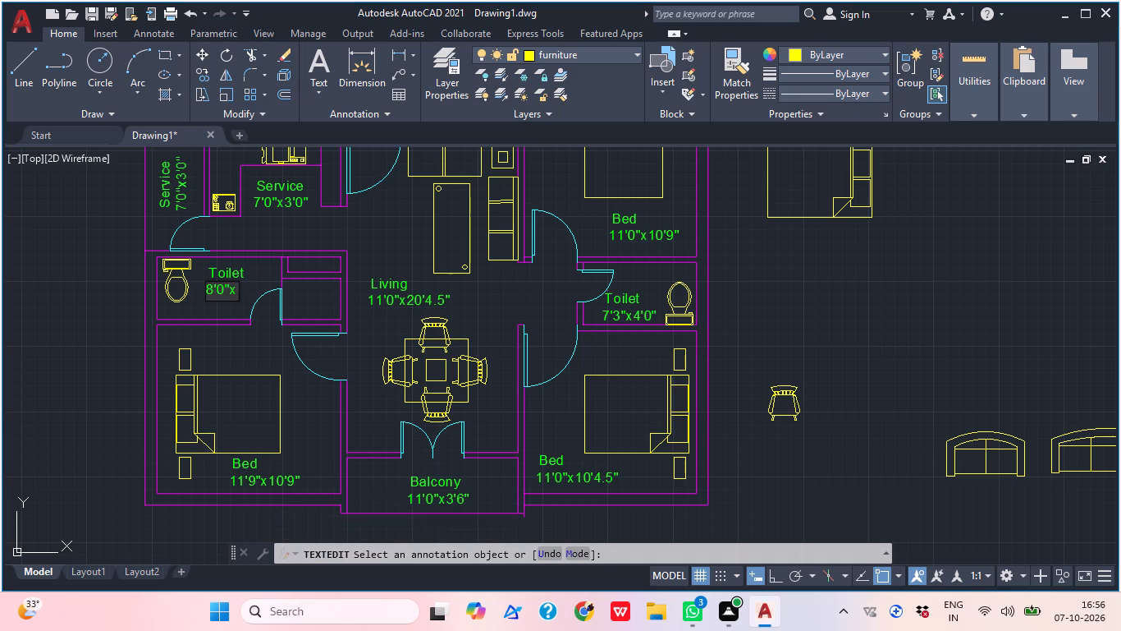
pyautogui.write("7'9")
pyautogui.press('BackSpace')
pyautogui.write('0"')
pyautogui.click(166, 214)
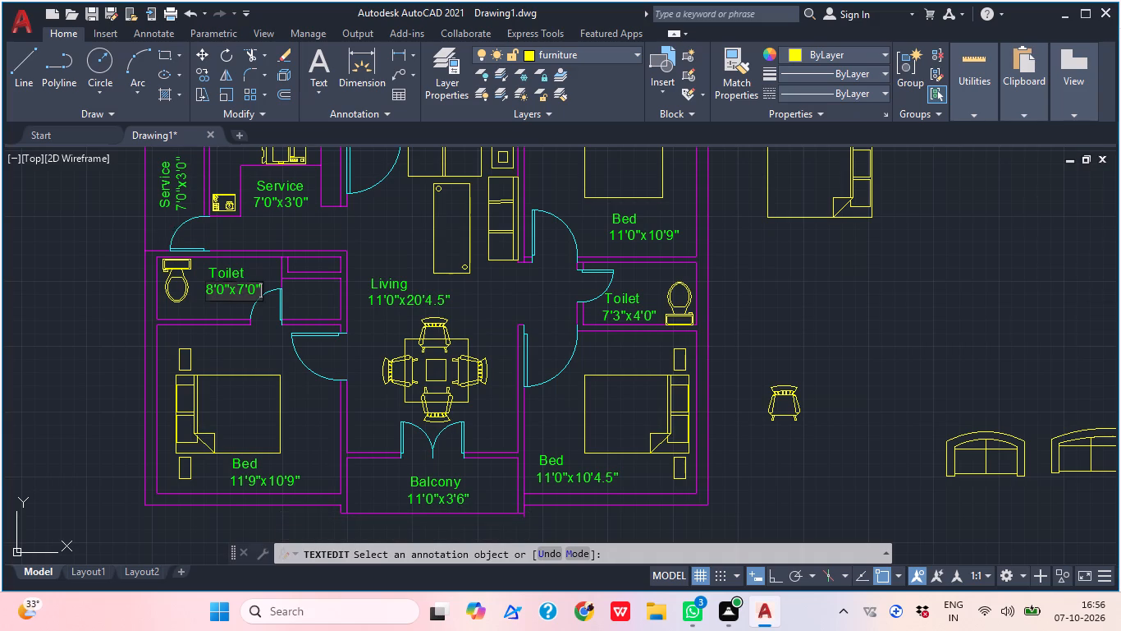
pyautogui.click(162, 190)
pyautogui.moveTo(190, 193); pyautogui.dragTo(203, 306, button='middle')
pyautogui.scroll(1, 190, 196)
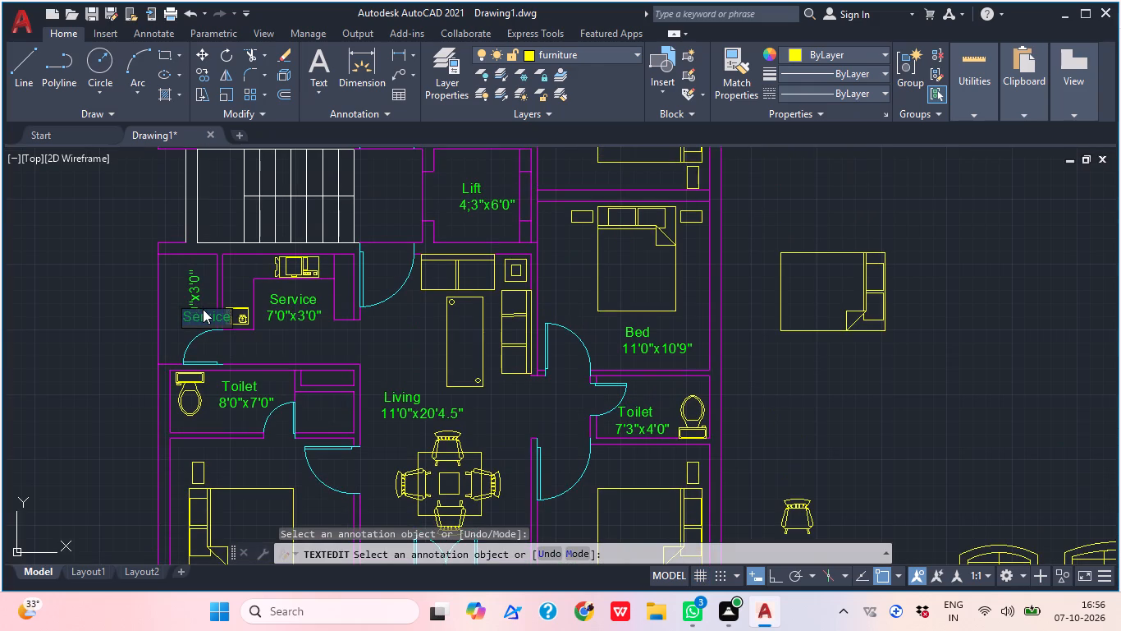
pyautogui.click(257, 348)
# Change the Service label in the lower flat's kitchen to kitchen with size 9'1.5"x7'0".
pyautogui.moveTo(193, 320); pyautogui.dragTo(173, 438, button='middle')
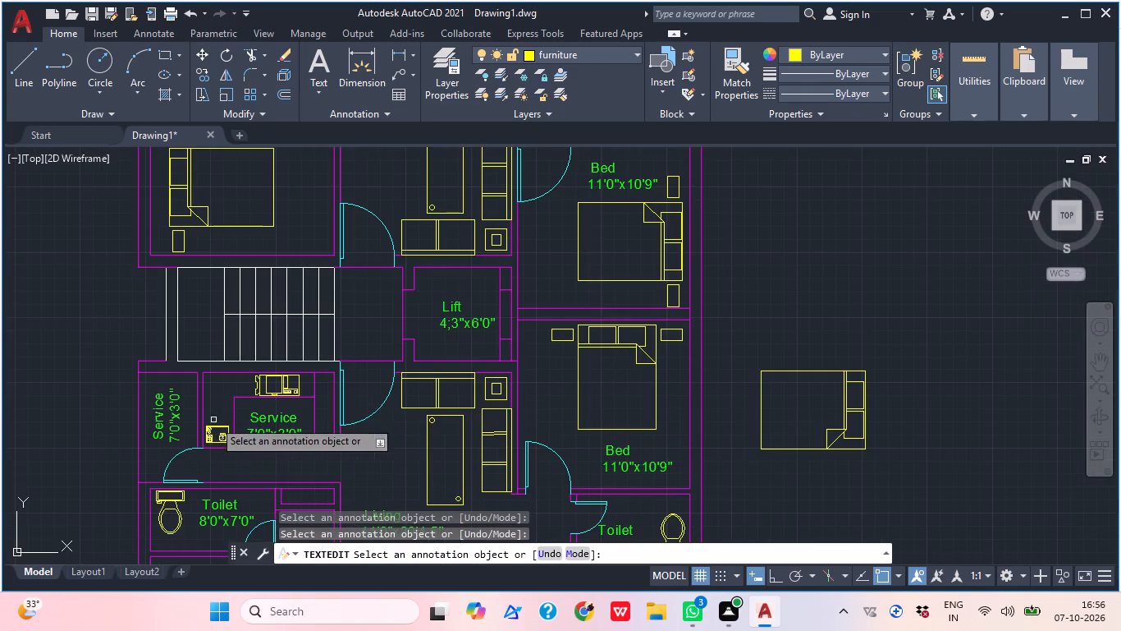
pyautogui.click(282, 417)
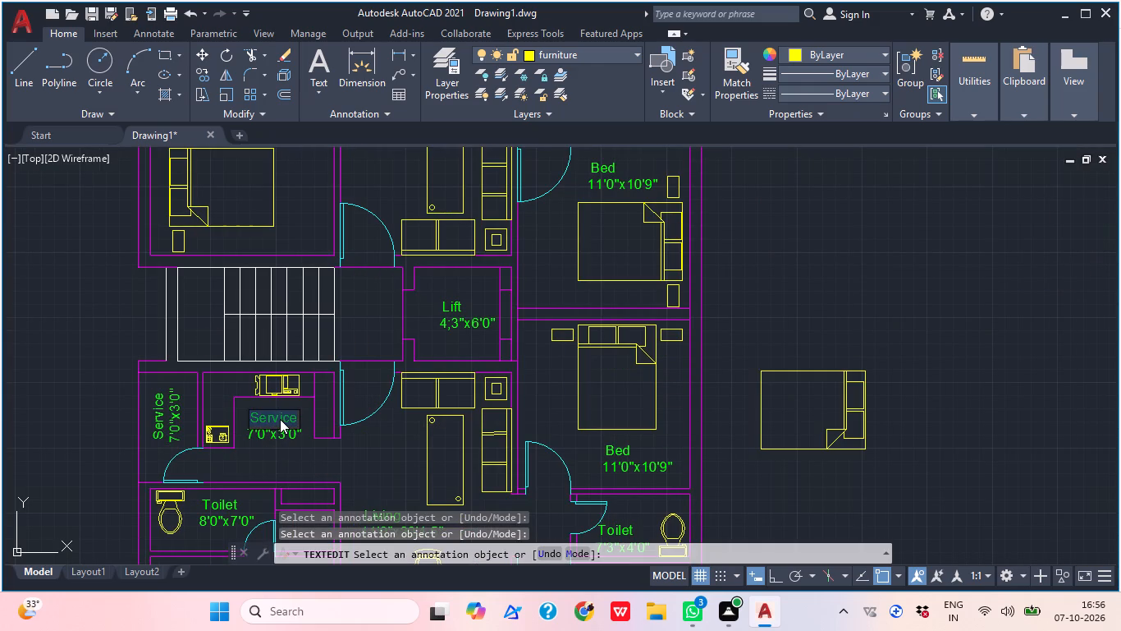
pyautogui.write('kitchrn')
pyautogui.press('BackSpace')
pyautogui.press('BackSpace')
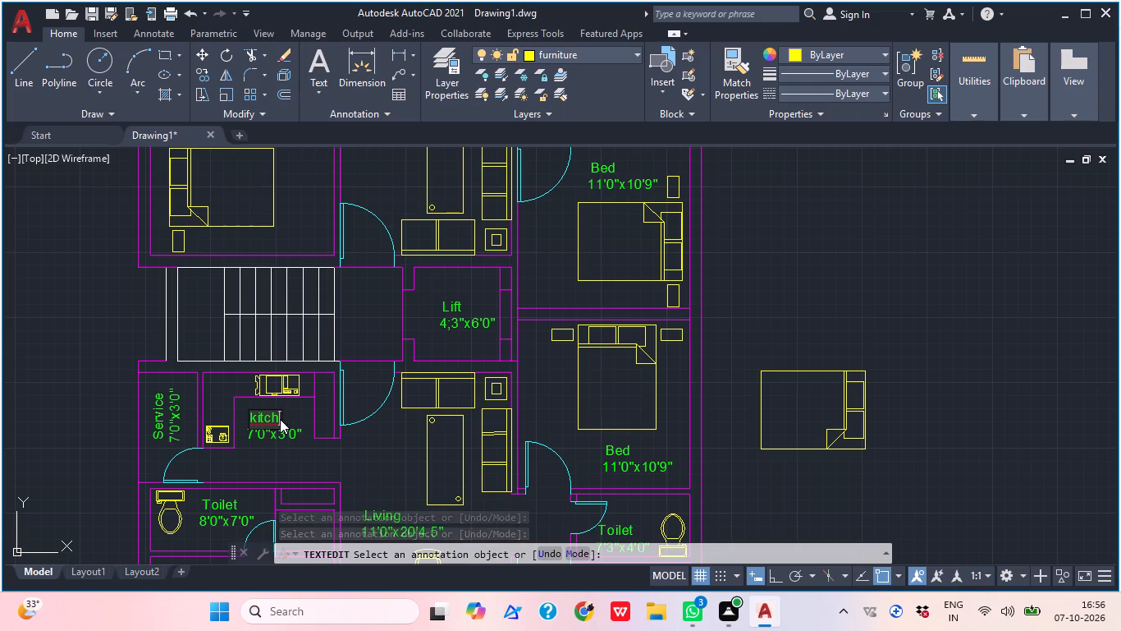
pyautogui.write('en')
pyautogui.click(318, 440)
pyautogui.click(272, 435)
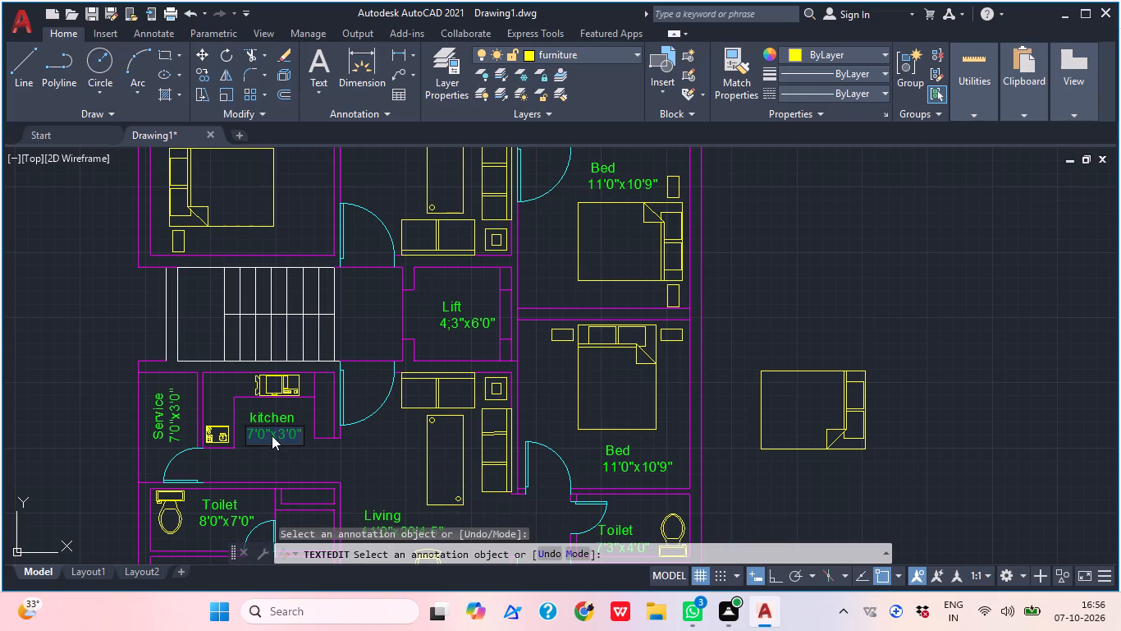
pyautogui.write("9'")
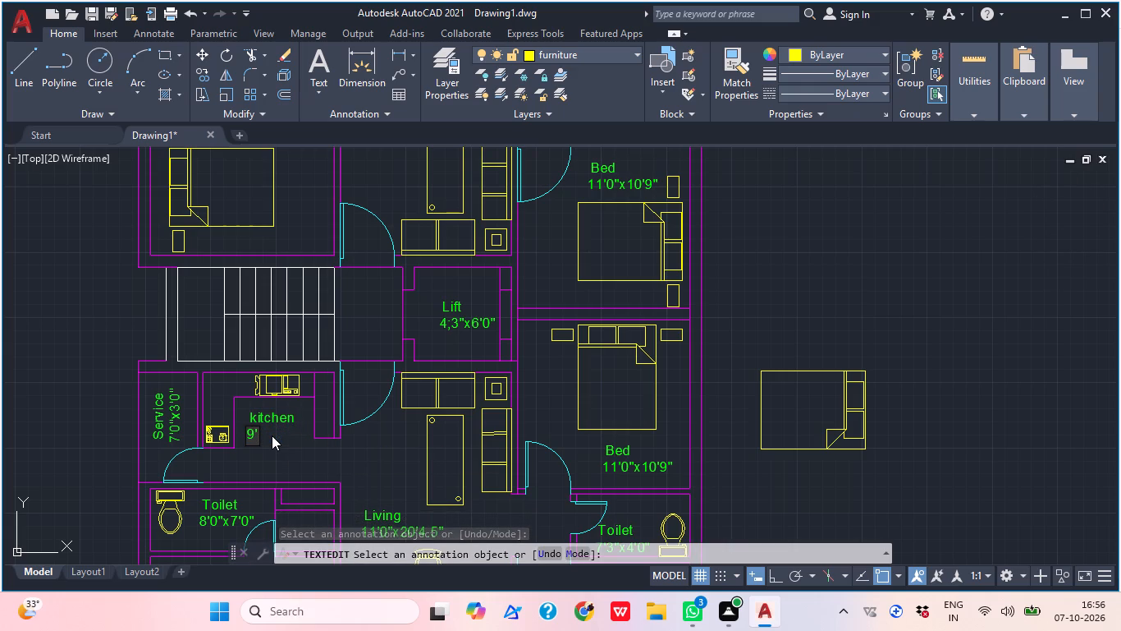
pyautogui.write('1,')
pyautogui.press('BackSpace')
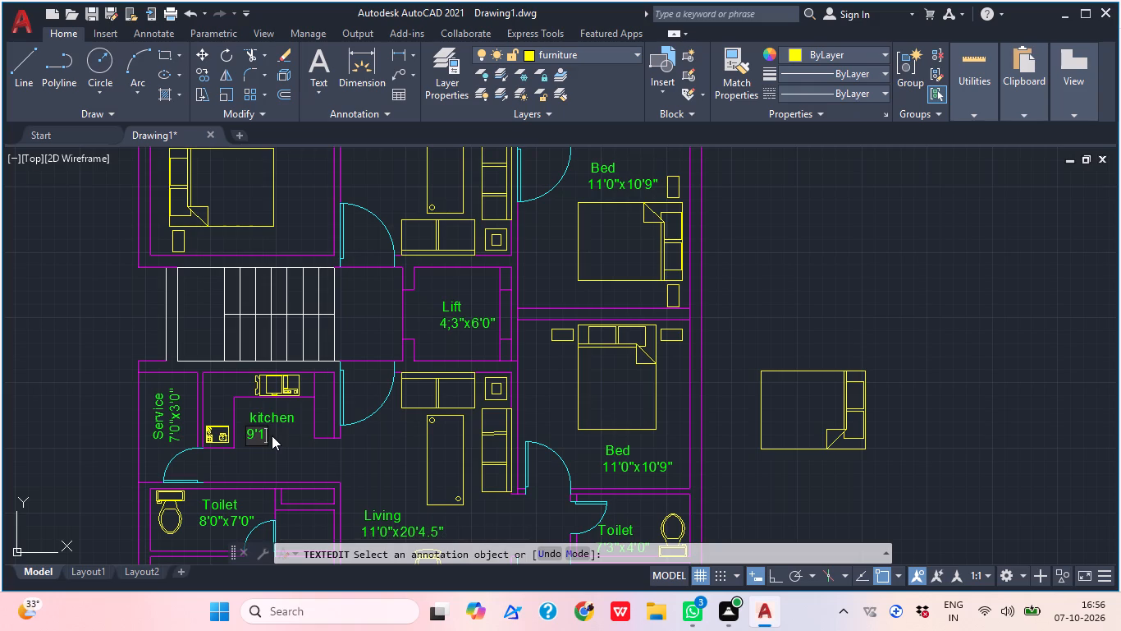
pyautogui.write('.5"x')
pyautogui.write("7'")
pyautogui.write('0"')
# Change the Service label in the upper flat's bedroom above the staircase to Bed with size 11'9"x10'9".
pyautogui.moveTo(357, 384); pyautogui.dragTo(184, 496, button='middle')
pyautogui.scroll(-1, 145, 320)
pyautogui.moveTo(171, 329); pyautogui.dragTo(249, 361, button='middle')
pyautogui.click(159, 297)
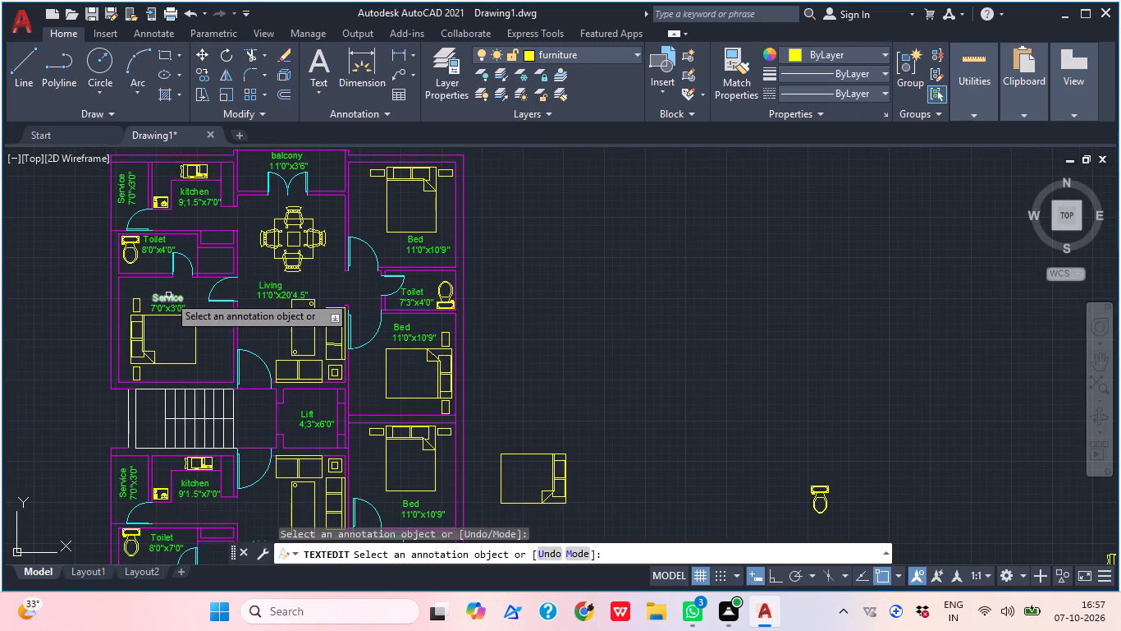
pyautogui.click(168, 297)
pyautogui.write('Bed')
pyautogui.scroll(2, 176, 306)
pyautogui.click(163, 301)
pyautogui.click(161, 311)
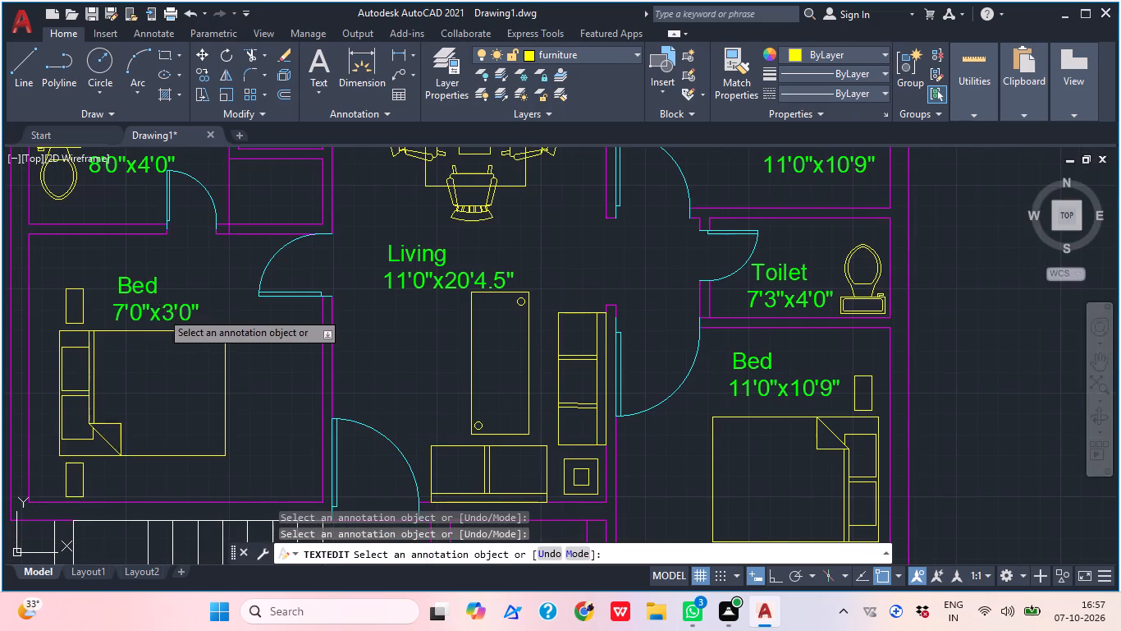
pyautogui.write('11\'9"x')
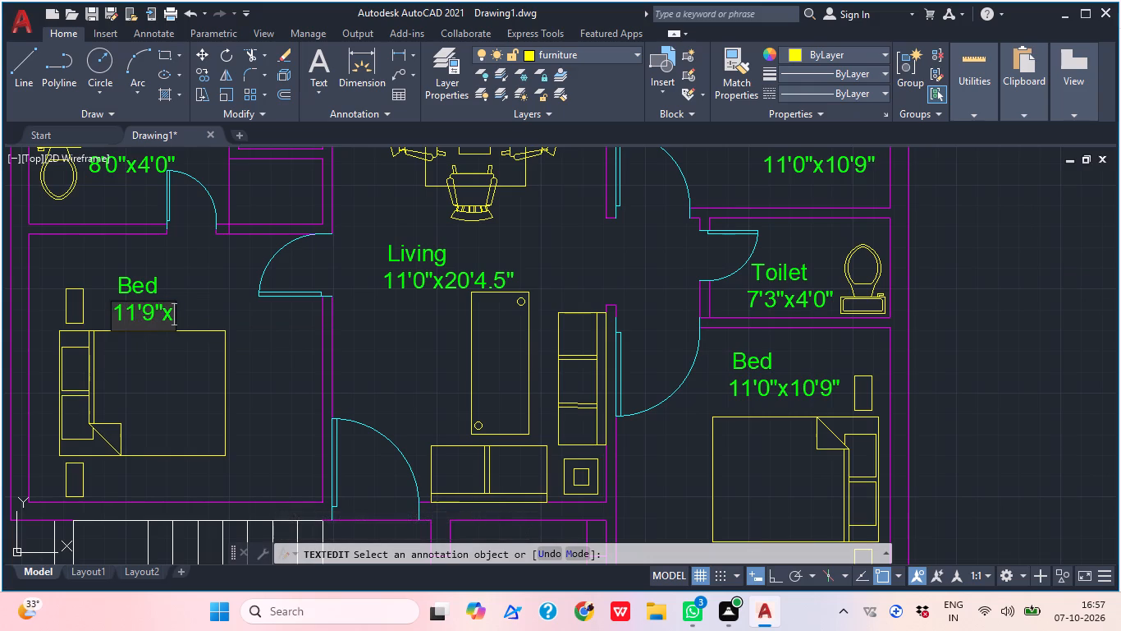
pyautogui.write('10\'9"')
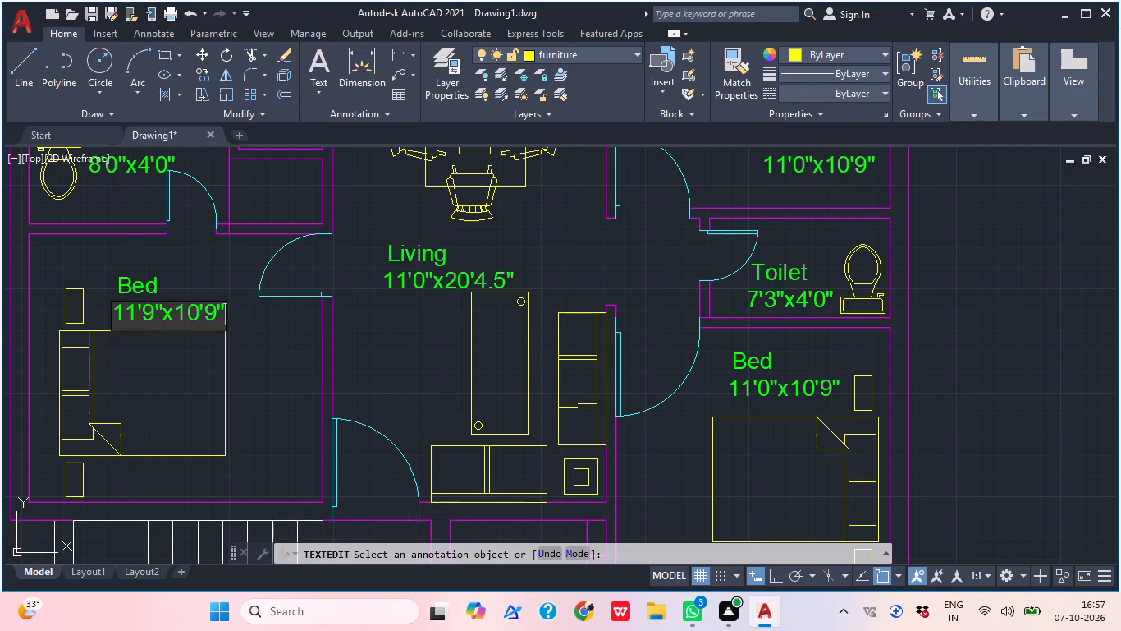
pyautogui.click(249, 311)
pyautogui.moveTo(263, 345); pyautogui.dragTo(295, 468, button='middle')
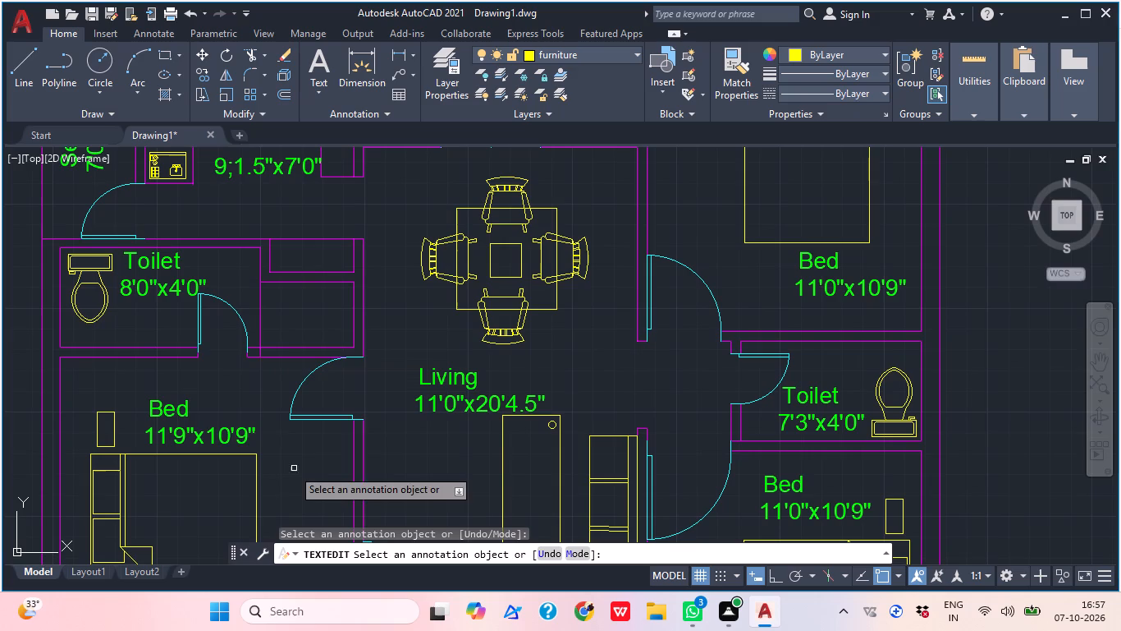
pyautogui.scroll(-2, 327, 311)
pyautogui.moveTo(368, 348); pyautogui.dragTo(262, 357, button='middle')
pyautogui.moveTo(285, 339); pyautogui.dragTo(286, 339, button='middle')
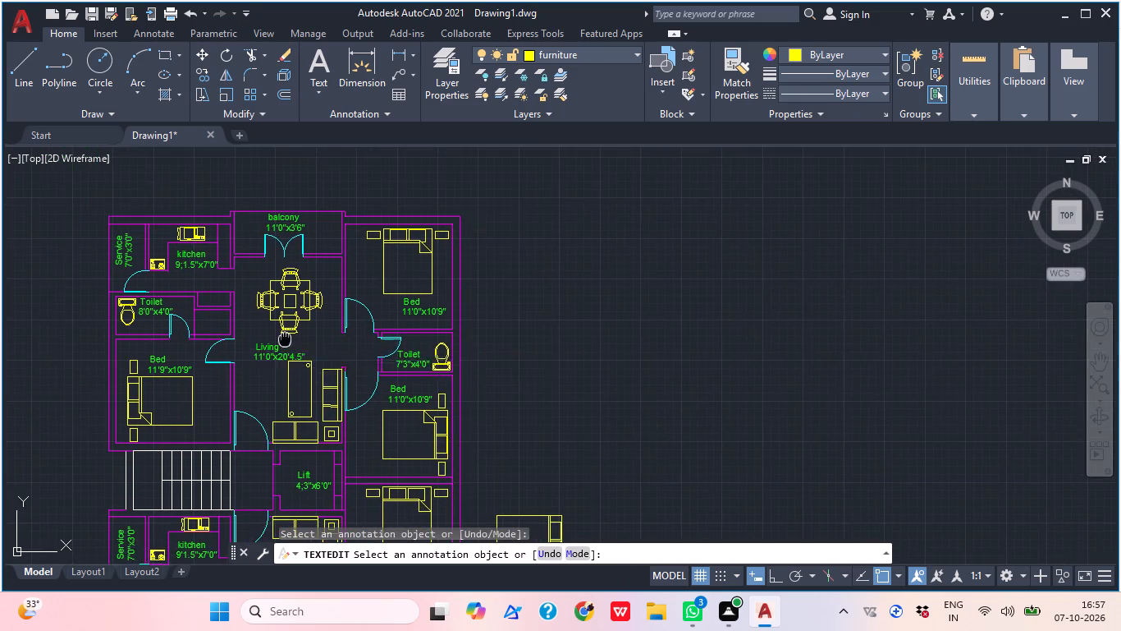
pyautogui.moveTo(286, 339); pyautogui.dragTo(320, 336, button='middle')
pyautogui.scroll(-4, 268, 338)
pyautogui.moveTo(297, 358); pyautogui.dragTo(338, 331, button='middle')
pyautogui.press('Escape')
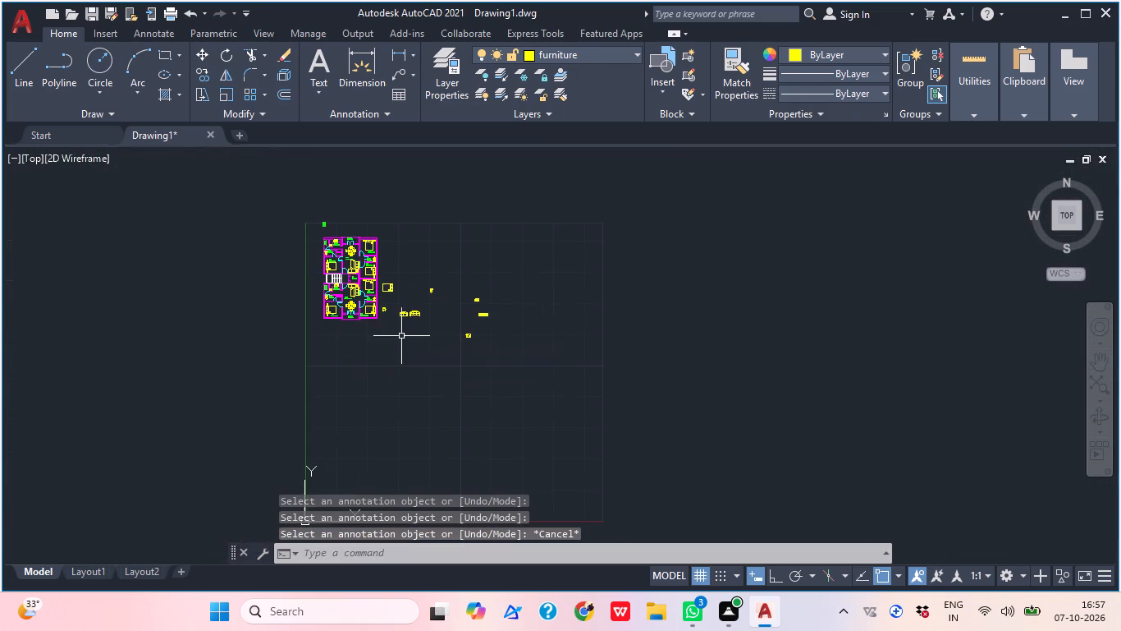
# Delete all the spare furniture blocks lying outside the floor plan.
pyautogui.scroll(1, 400, 320)
pyautogui.scroll(3, 359, 265)
pyautogui.click(376, 246)
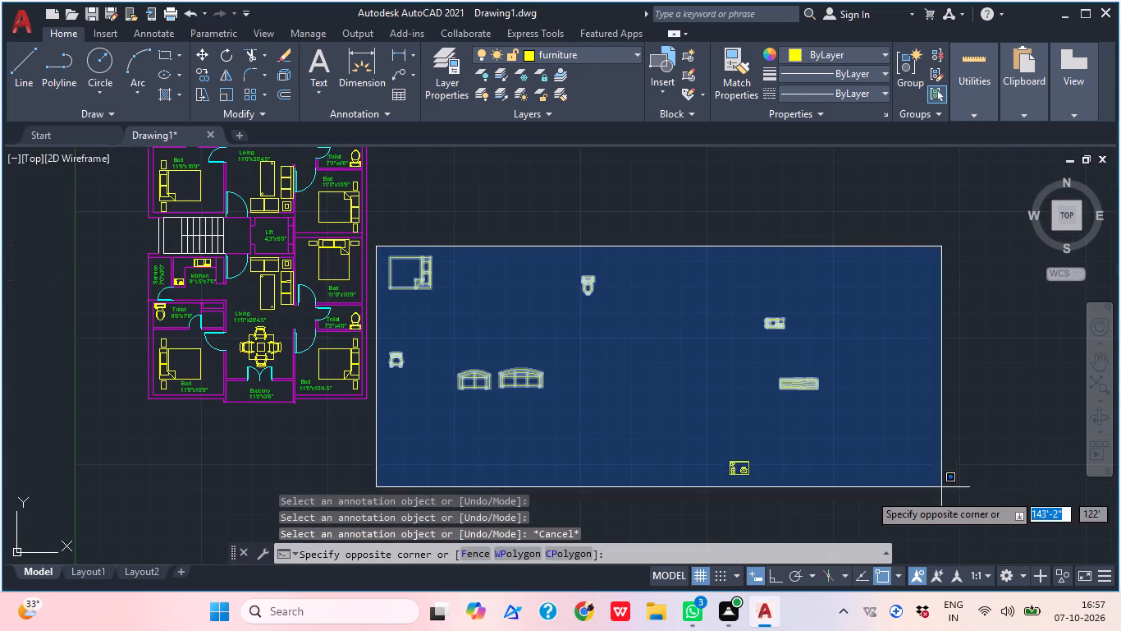
pyautogui.click(928, 504)
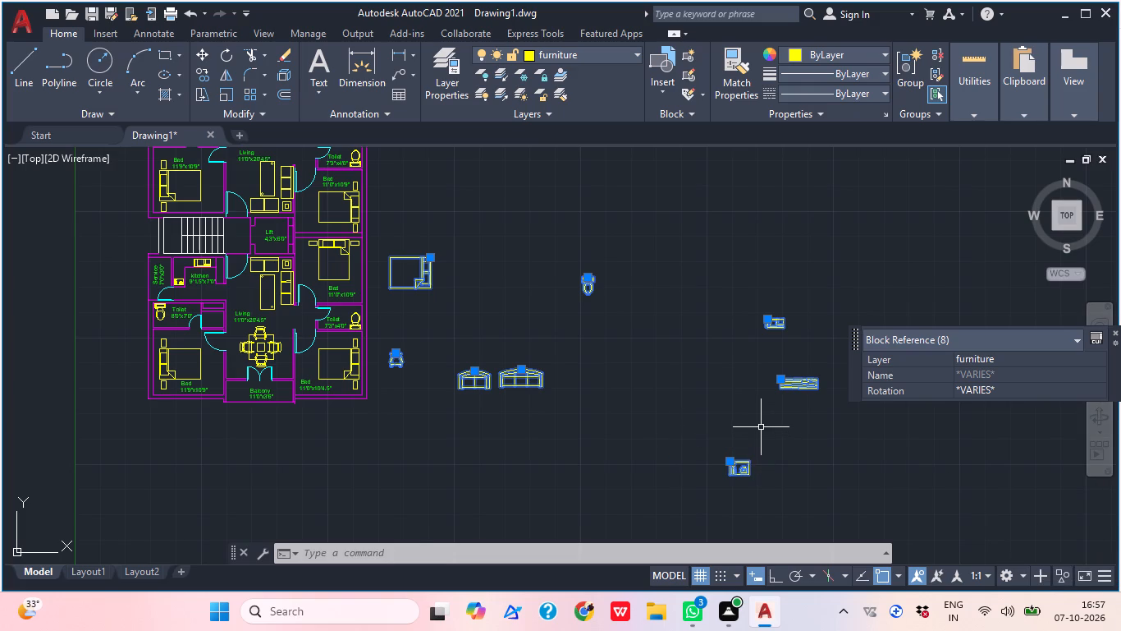
pyautogui.press('Delete')
# Make layer 0 the current layer.
pyautogui.moveTo(652, 422); pyautogui.dragTo(771, 432, button='middle')
pyautogui.moveTo(634, 450); pyautogui.dragTo(660, 490, button='middle')
pyautogui.moveTo(647, 493); pyautogui.dragTo(679, 544, button='middle')
pyautogui.scroll(-1, 679, 544)
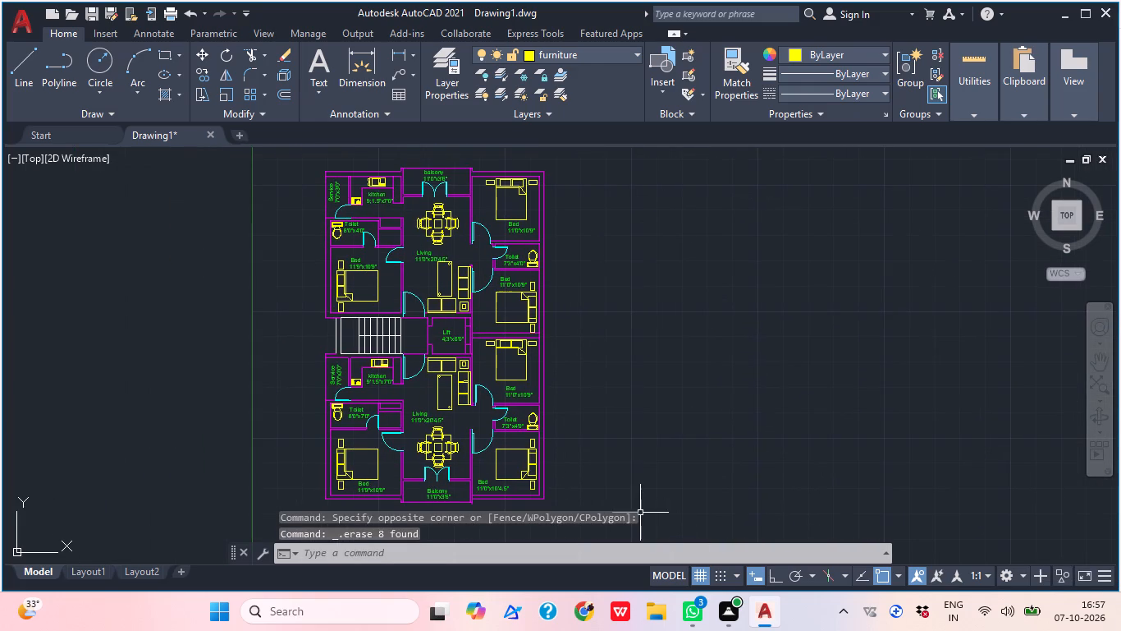
pyautogui.click(609, 53)
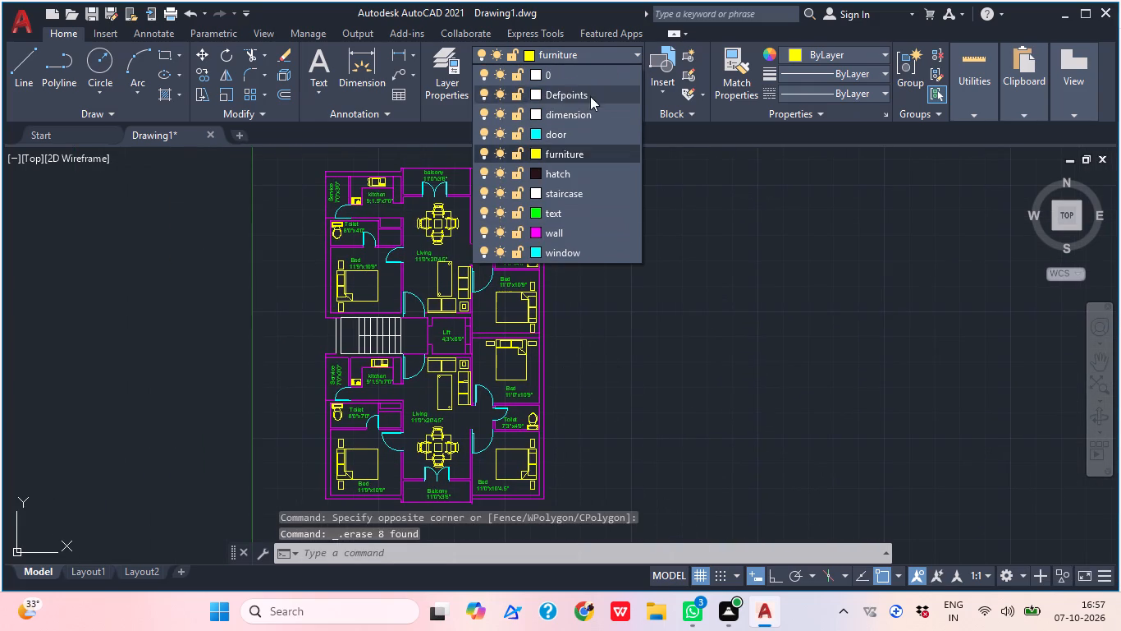
pyautogui.click(559, 80)
# Add the horizontal single-line title 3BHK RESIDENTIAL PLAN below the floor plan, with ortho on and a text height of about 2'-7".
pyautogui.moveTo(614, 296); pyautogui.dragTo(629, 267, button='middle')
pyautogui.write('tr')
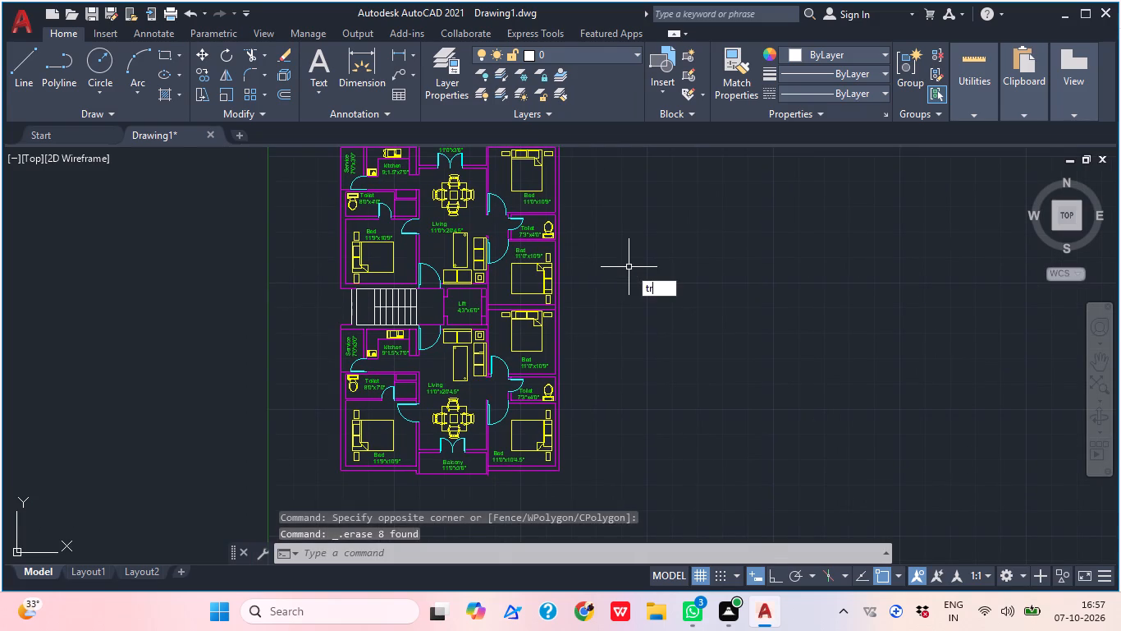
pyautogui.press('BackSpace')
pyautogui.write('ext')
pyautogui.press('space')
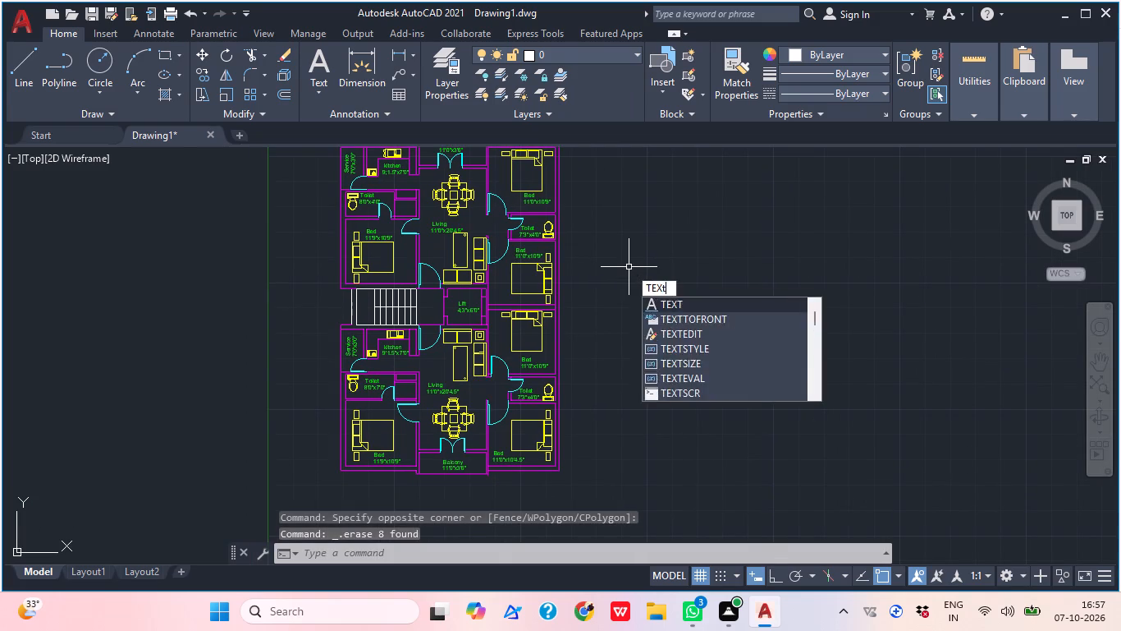
pyautogui.scroll(-3, 643, 260)
pyautogui.scroll(2, 545, 331)
pyautogui.moveTo(603, 313); pyautogui.dragTo(573, 416, button='middle')
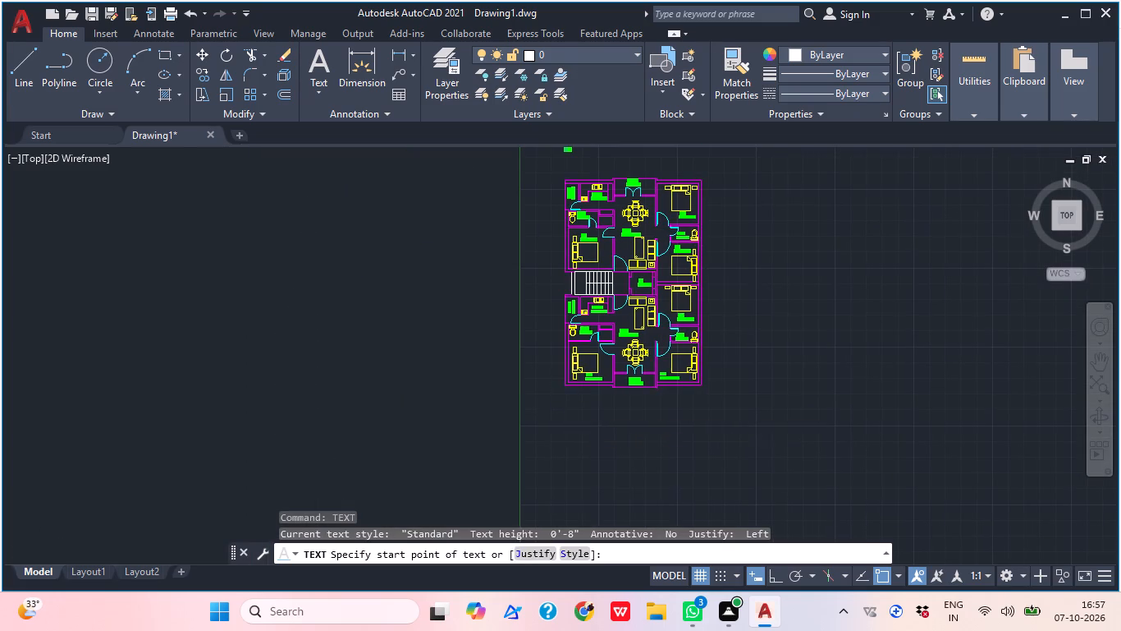
pyautogui.click(551, 402)
pyautogui.scroll(2, 543, 427)
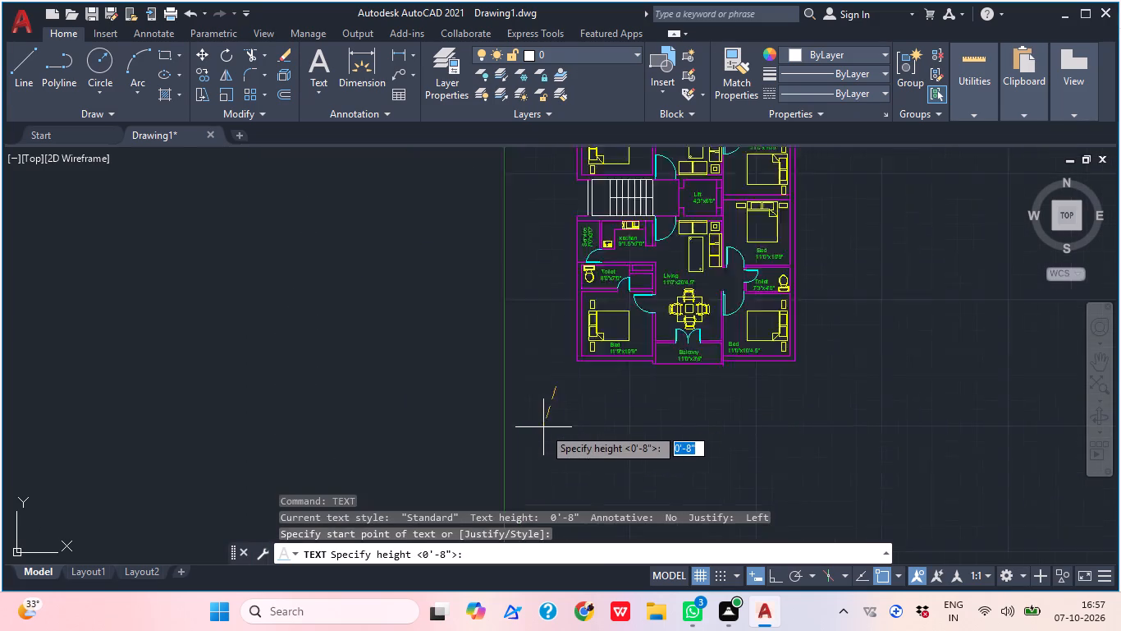
pyautogui.scroll(1, 543, 427)
pyautogui.click(774, 579)
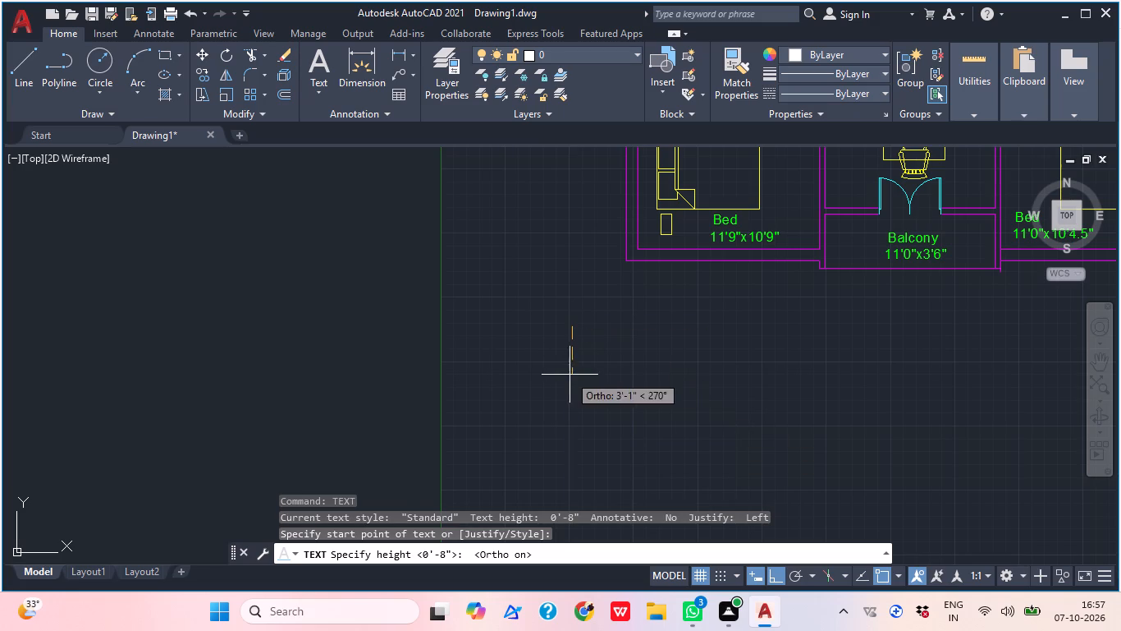
pyautogui.click(572, 366)
pyautogui.click(620, 332)
pyautogui.moveTo(651, 368); pyautogui.dragTo(451, 433, button='middle')
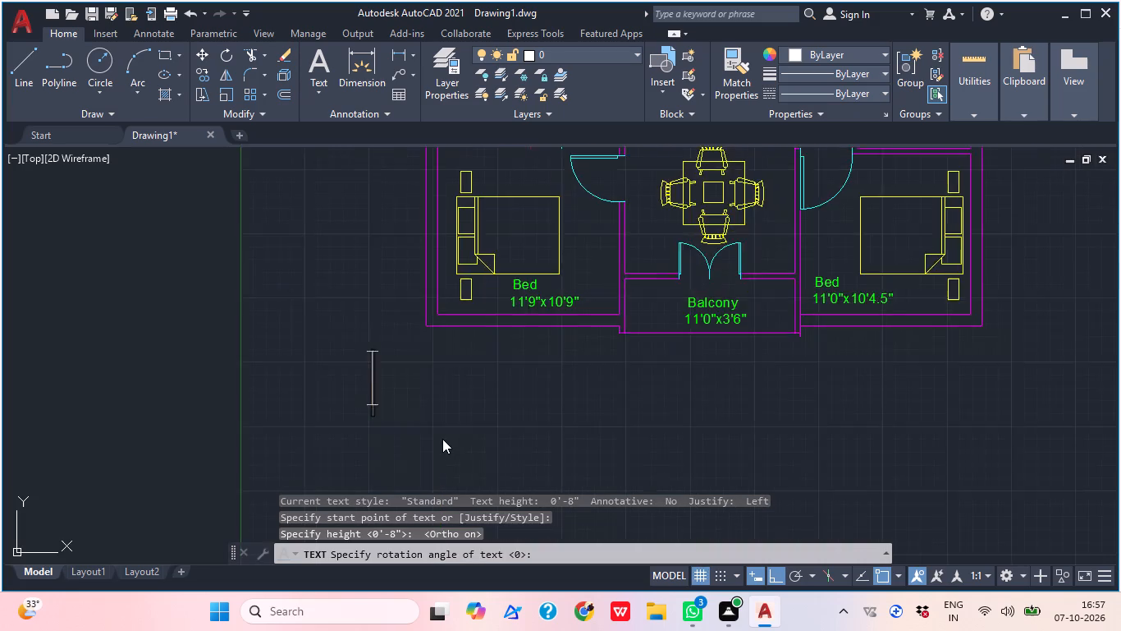
pyautogui.scroll(-1, 443, 439)
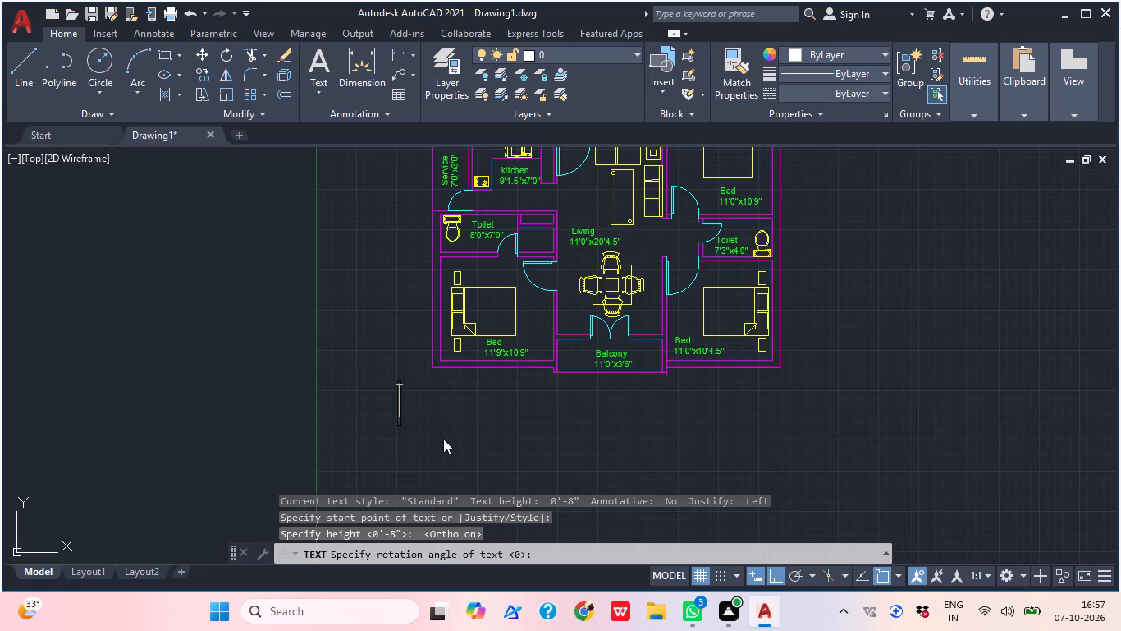
pyautogui.write('3BHK RESIDEM')
pyautogui.press('BackSpace')
pyautogui.press('n')
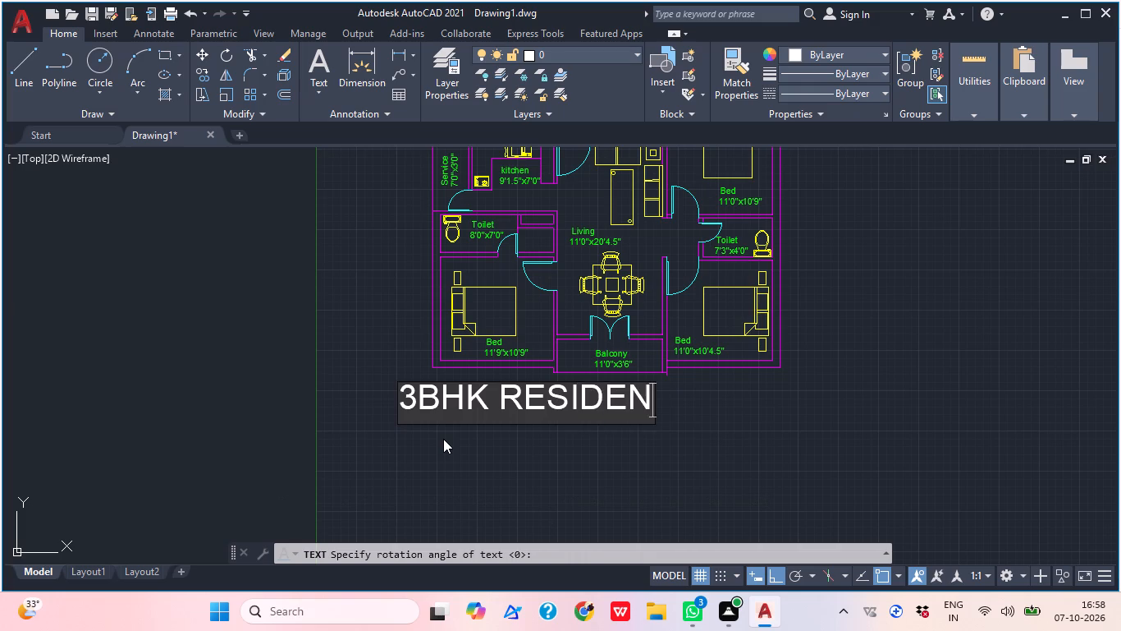
pyautogui.press('t')
pyautogui.write('IA')
pyautogui.write('L PLAN')
pyautogui.press('space')
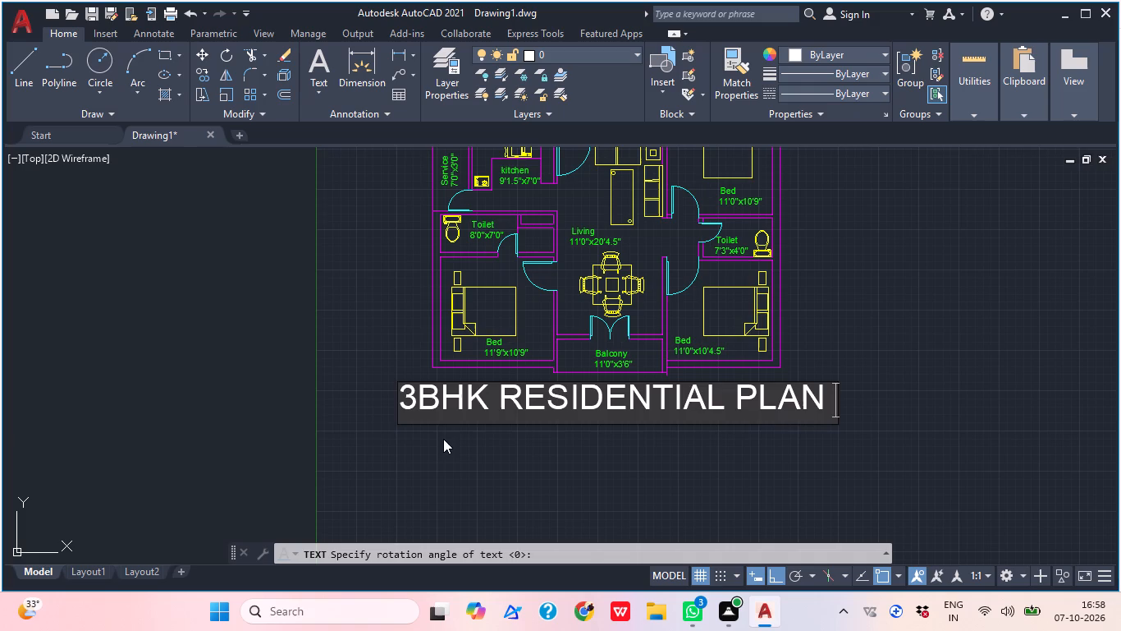
pyautogui.click(644, 504)
pyautogui.press('Escape')
# Scale the 3BHK RESIDENTIAL PLAN title down to about the plan's width, using a base point just below its middle.
pyautogui.click(637, 408)
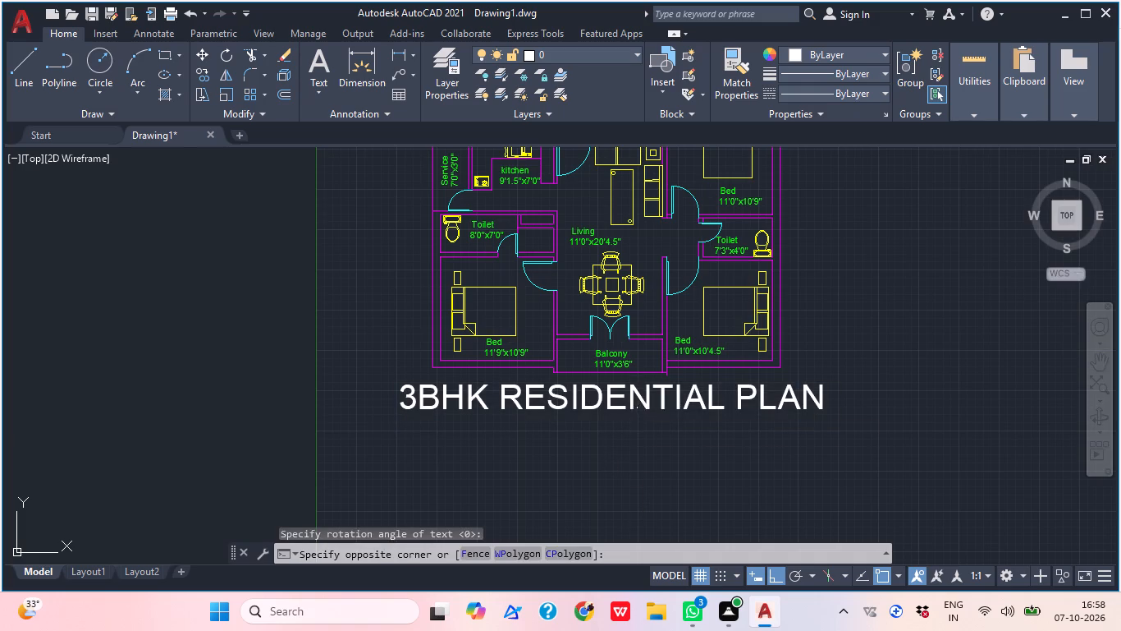
pyautogui.click(601, 412)
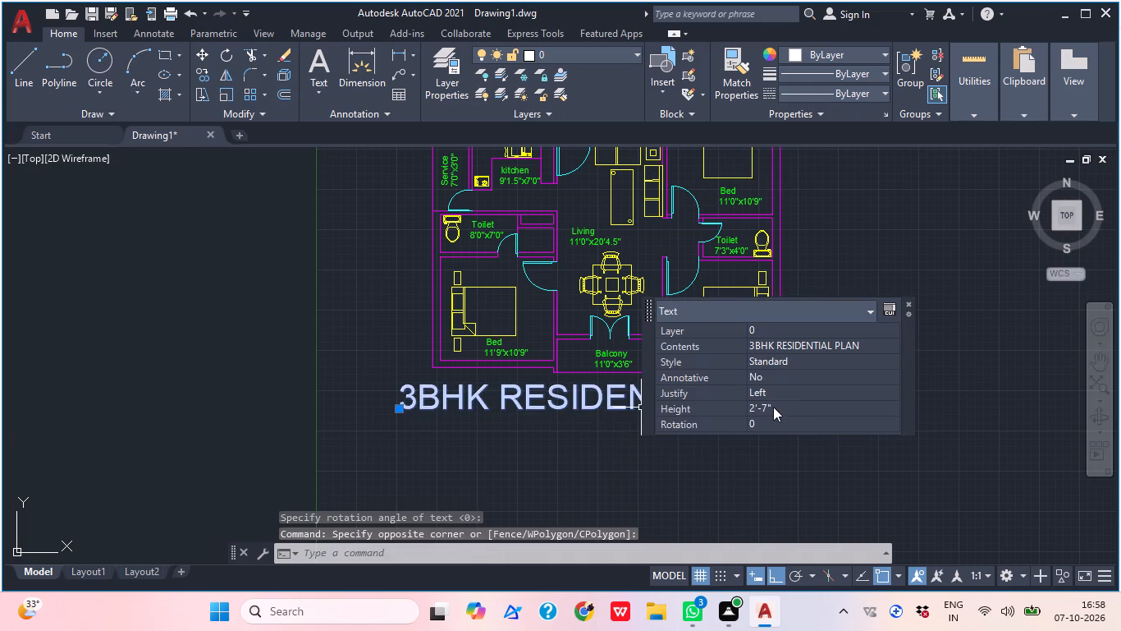
pyautogui.press('s')
pyautogui.press('c')
pyautogui.press('space')
pyautogui.click(664, 426)
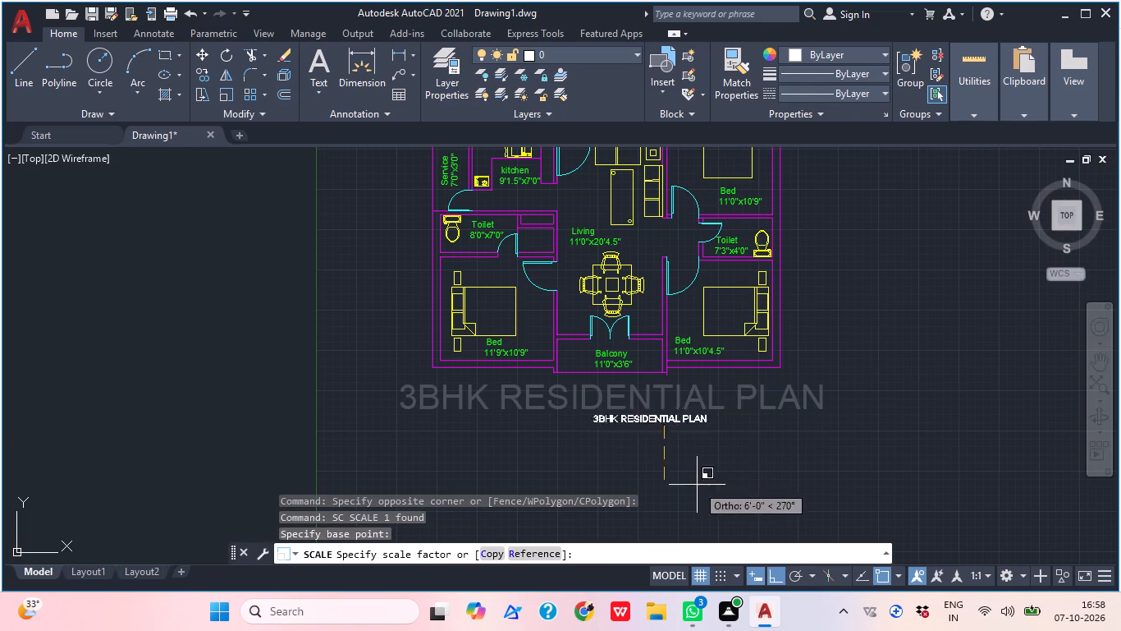
pyautogui.click(840, 518)
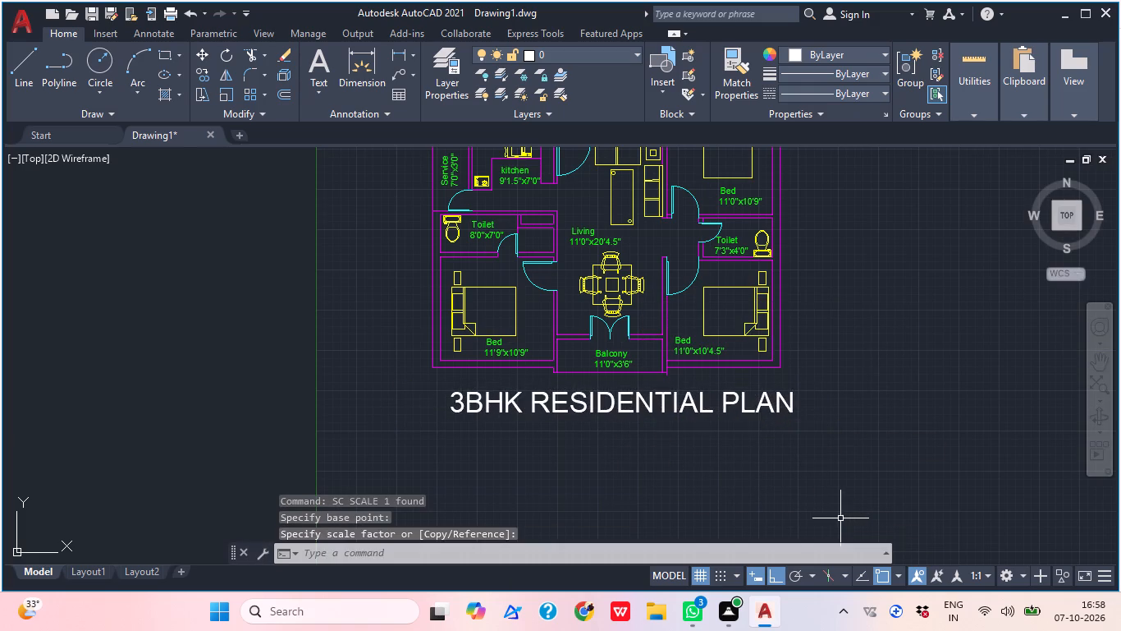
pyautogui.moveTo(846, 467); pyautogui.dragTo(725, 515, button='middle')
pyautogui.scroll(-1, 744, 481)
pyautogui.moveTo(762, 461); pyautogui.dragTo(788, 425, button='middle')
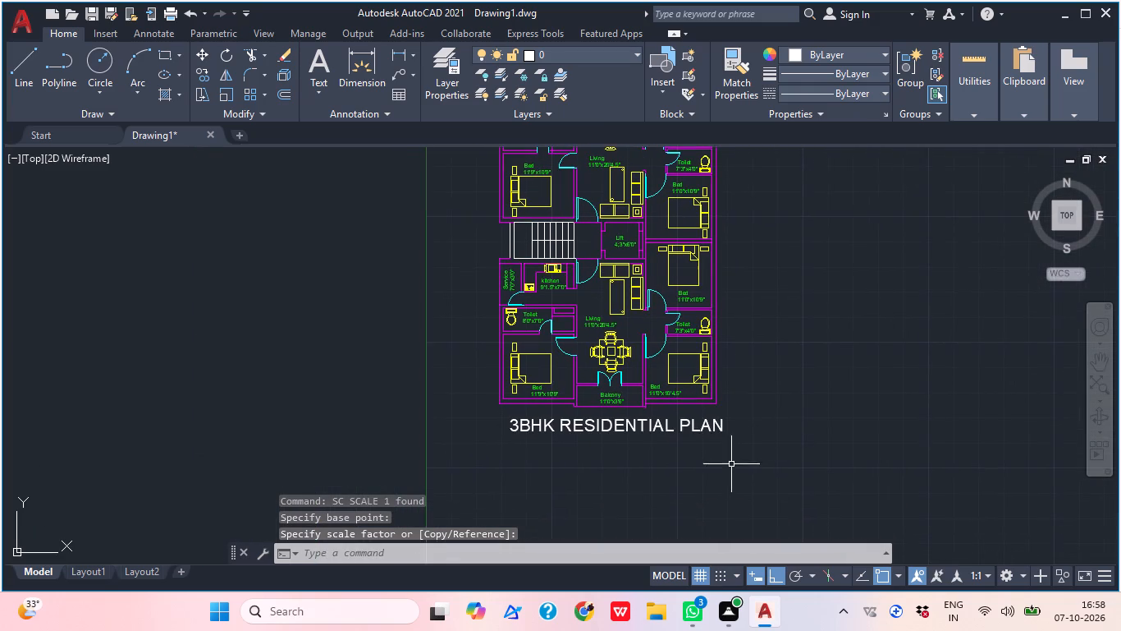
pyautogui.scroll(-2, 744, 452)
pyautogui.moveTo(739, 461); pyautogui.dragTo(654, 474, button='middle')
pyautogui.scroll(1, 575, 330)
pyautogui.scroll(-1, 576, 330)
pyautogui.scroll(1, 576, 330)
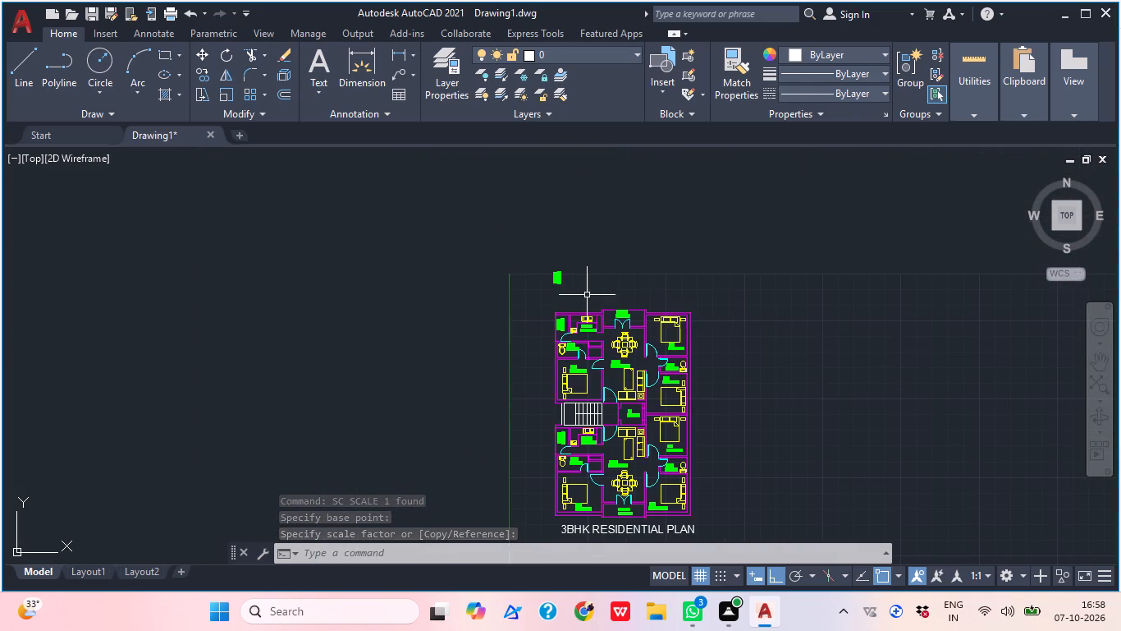
# Delete the leftover green label objects lying outside the floor plan, above its top-left corner.
pyautogui.click(586, 294)
pyautogui.click(525, 262)
pyautogui.press('Delete')
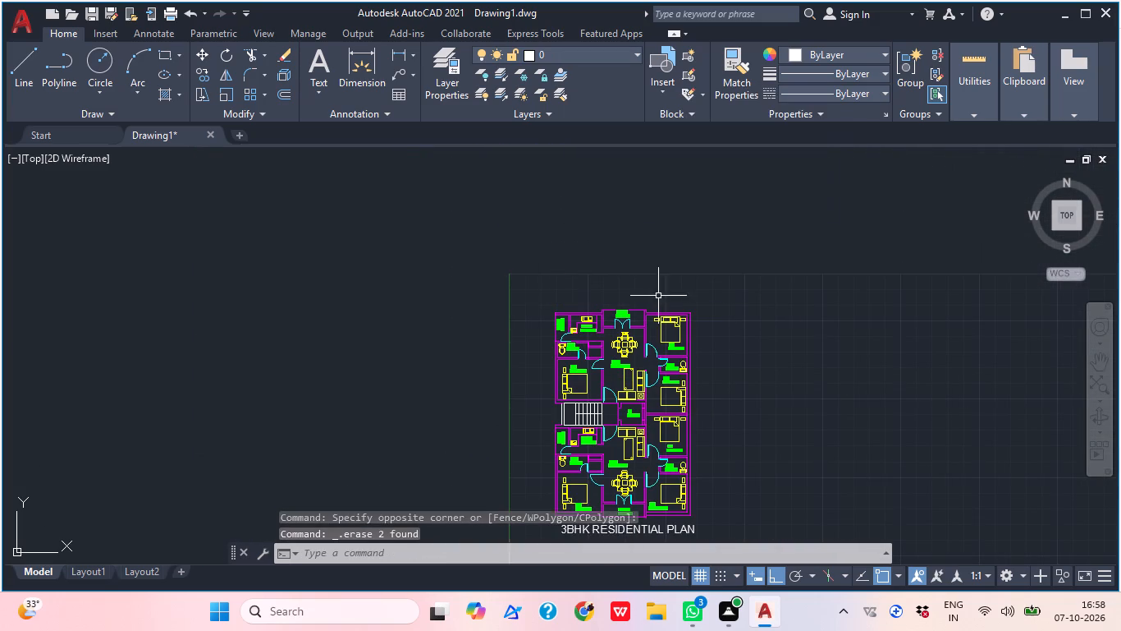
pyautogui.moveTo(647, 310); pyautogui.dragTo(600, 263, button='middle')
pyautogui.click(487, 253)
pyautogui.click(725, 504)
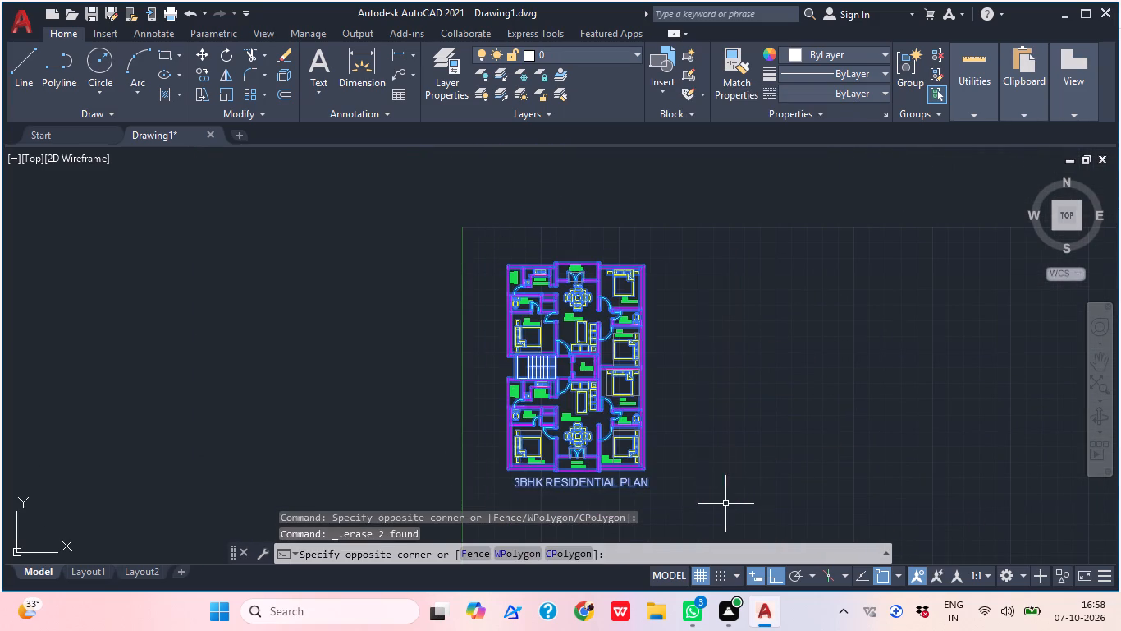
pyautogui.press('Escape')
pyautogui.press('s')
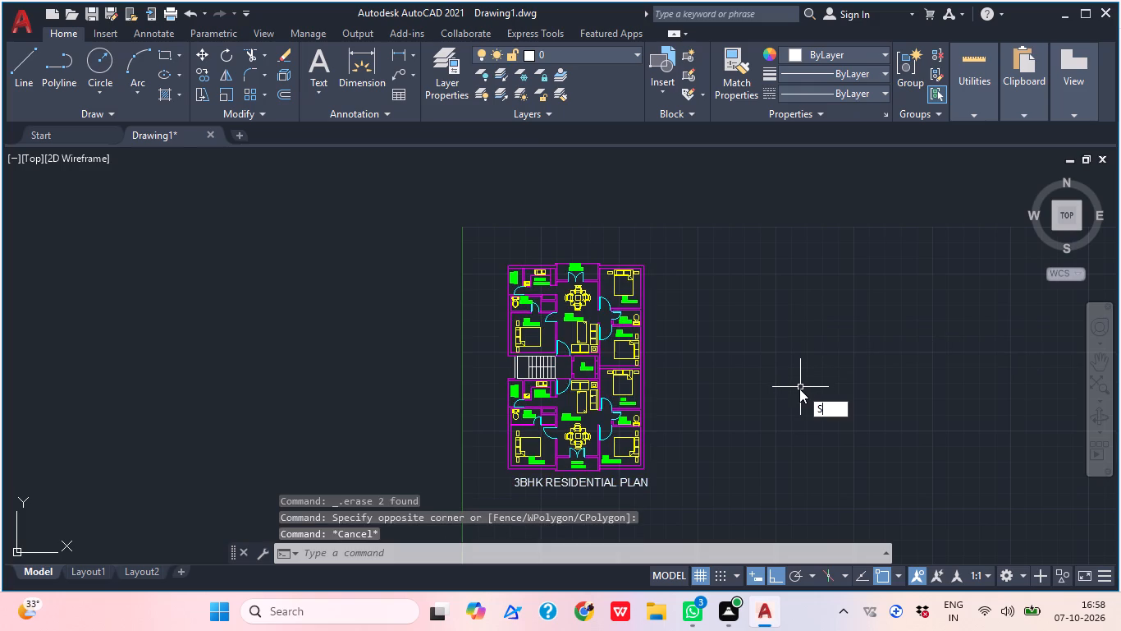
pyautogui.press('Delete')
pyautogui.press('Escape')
# Save the drawing in the Documents folder under the file name 3BHK.
pyautogui.hotkey('ctrl', 's')
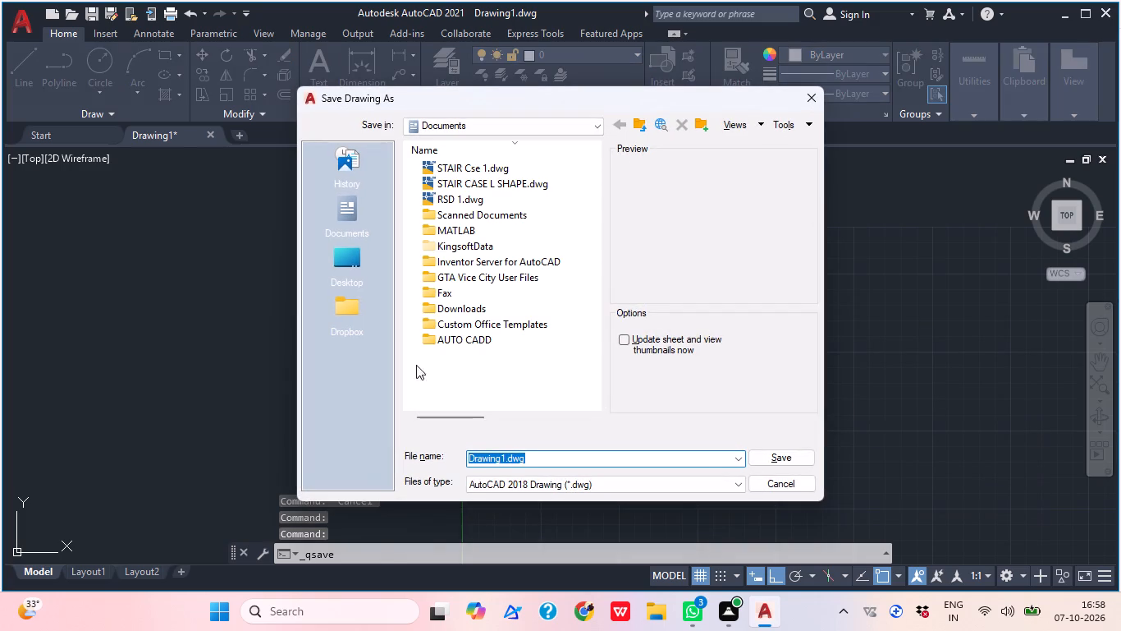
pyautogui.click(458, 347)
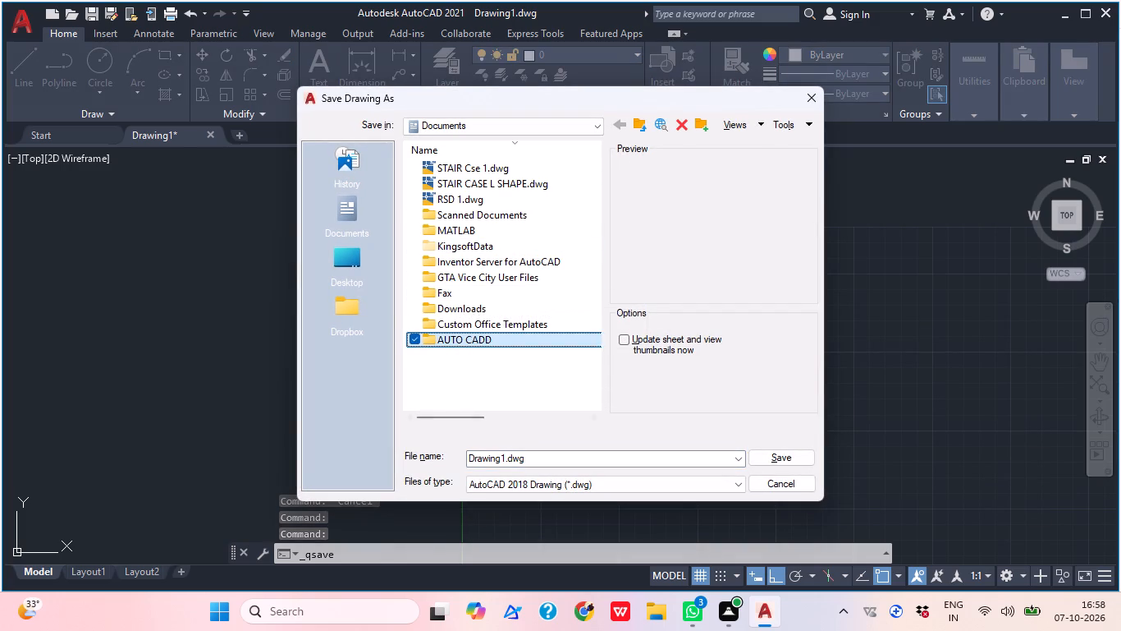
pyautogui.click(546, 458)
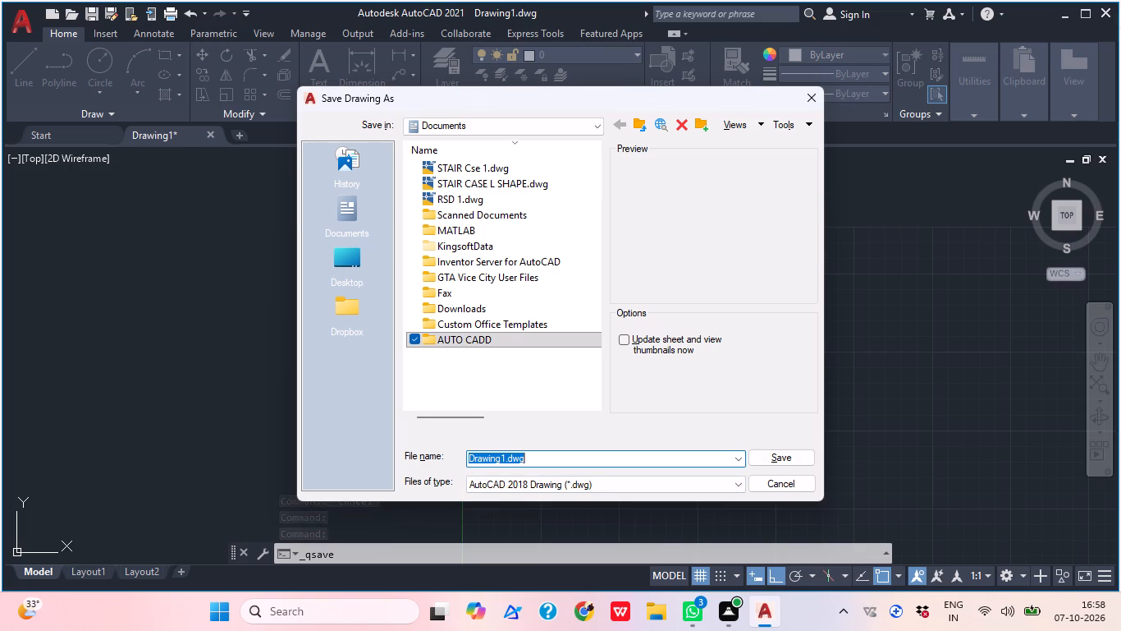
pyautogui.press('b')
pyautogui.press('BackSpace')
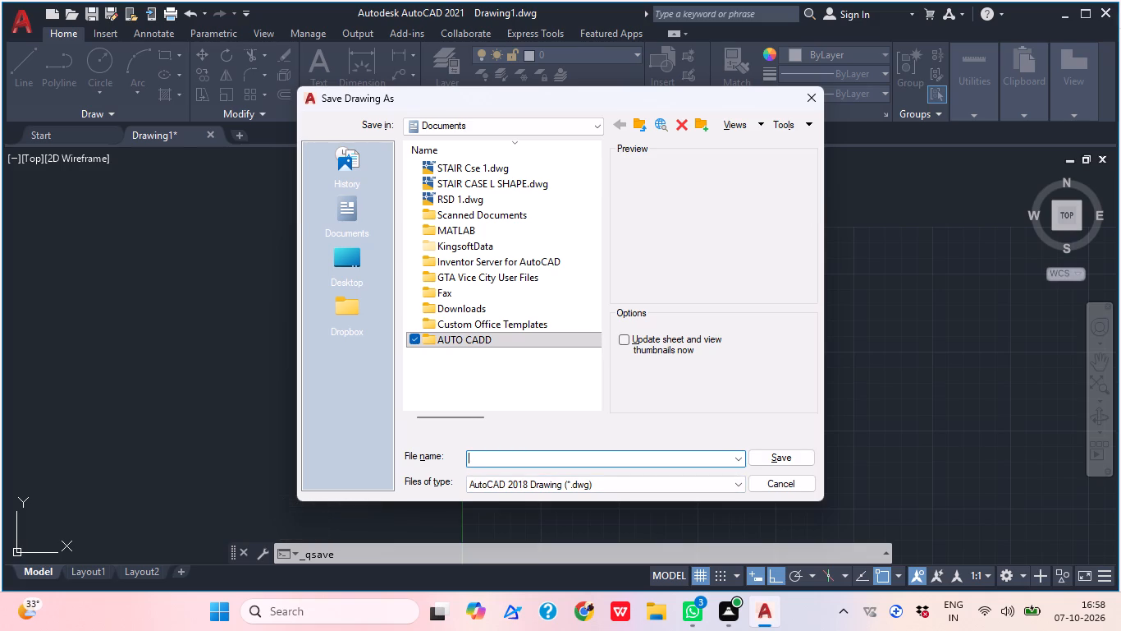
pyautogui.write('3BHK')
pyautogui.click(796, 463)
# Start a plot of the model with the AutoCAD PDF (High Quality Print).pc3 plotter and inches as the plot scale unit.
pyautogui.moveTo(707, 425); pyautogui.dragTo(655, 408, button='middle')
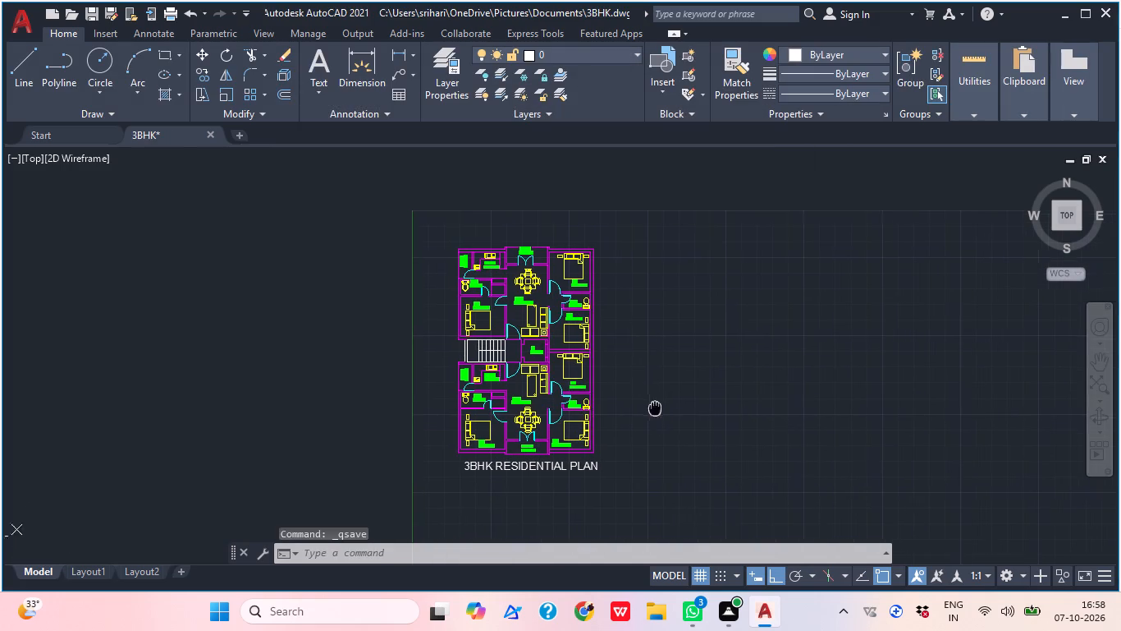
pyautogui.moveTo(655, 408); pyautogui.dragTo(652, 408, button='middle')
pyautogui.hotkey('ctrl', 'p')
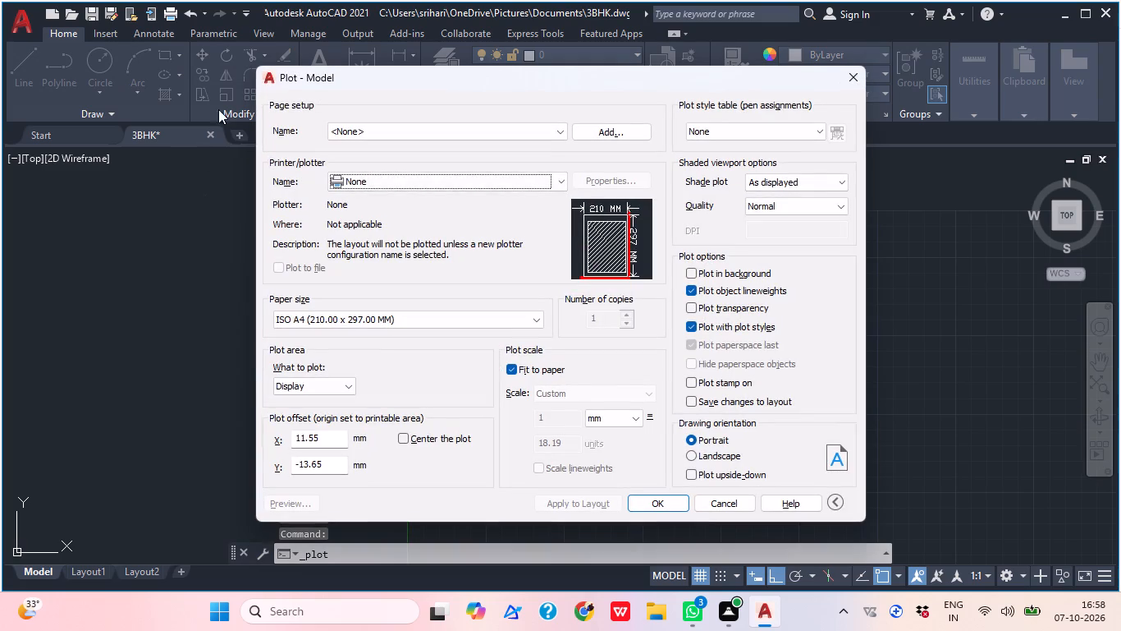
pyautogui.click(358, 175)
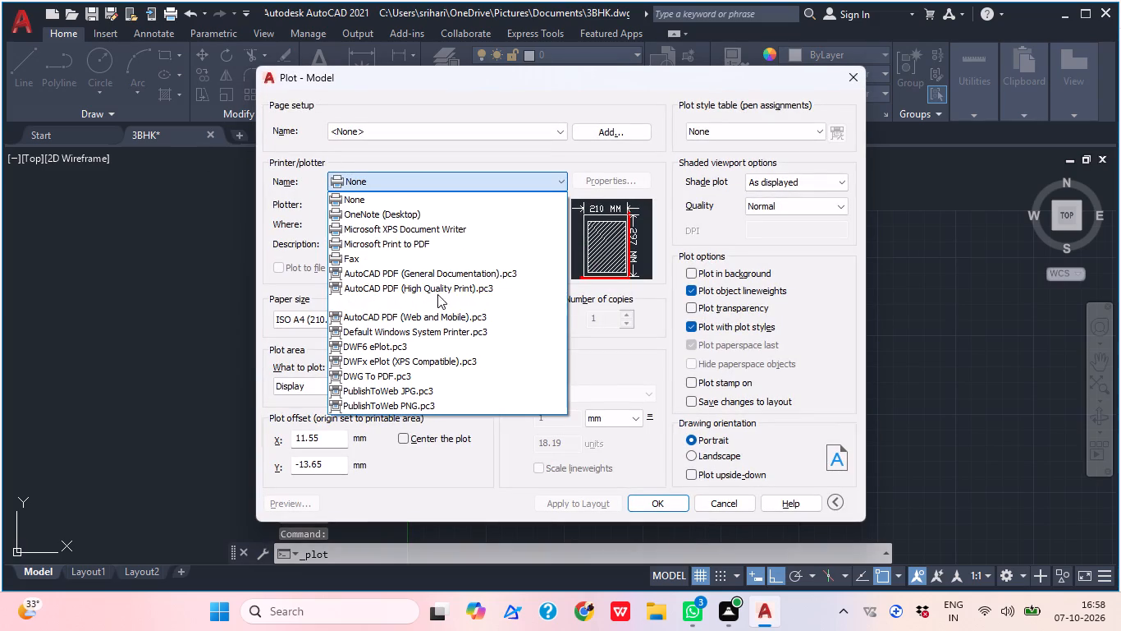
pyautogui.click(437, 294)
pyautogui.click(366, 325)
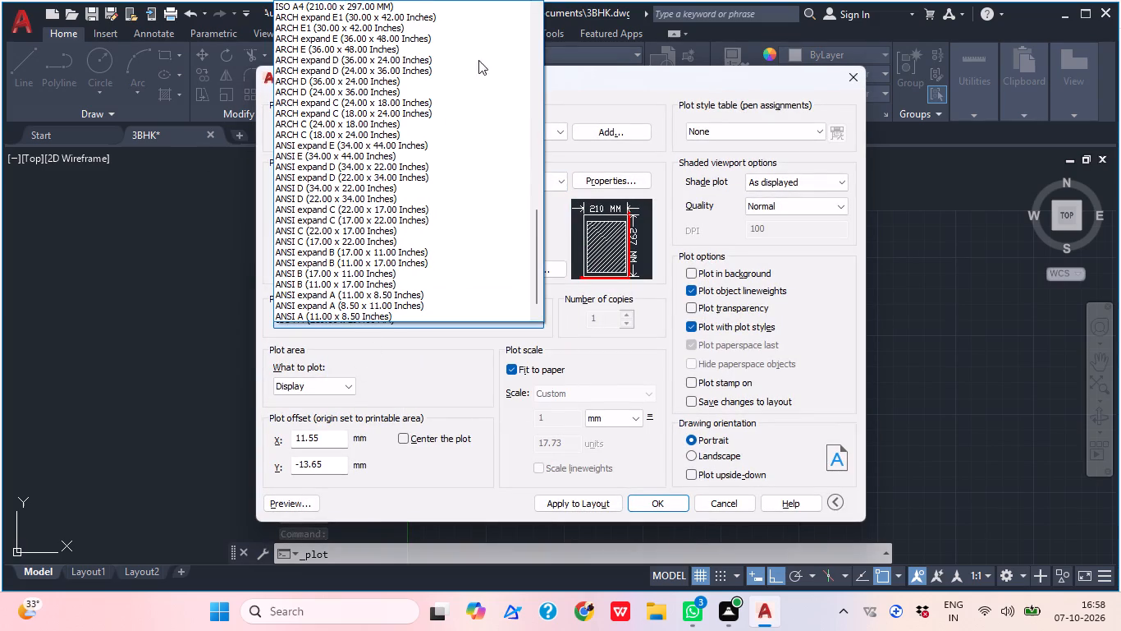
pyautogui.click(323, 393)
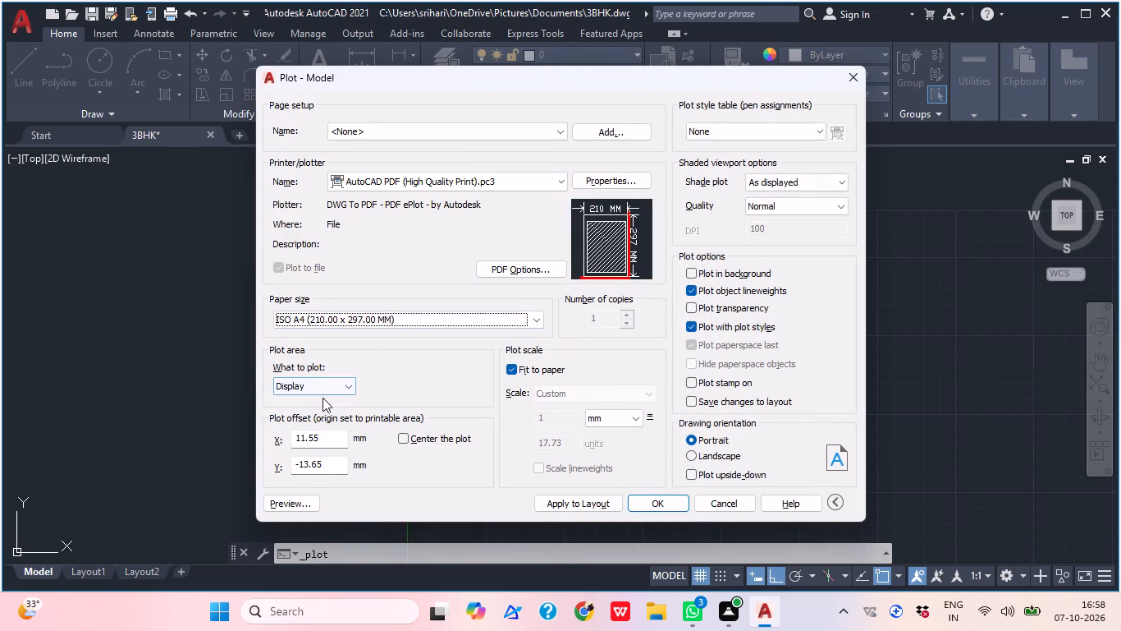
pyautogui.click(330, 385)
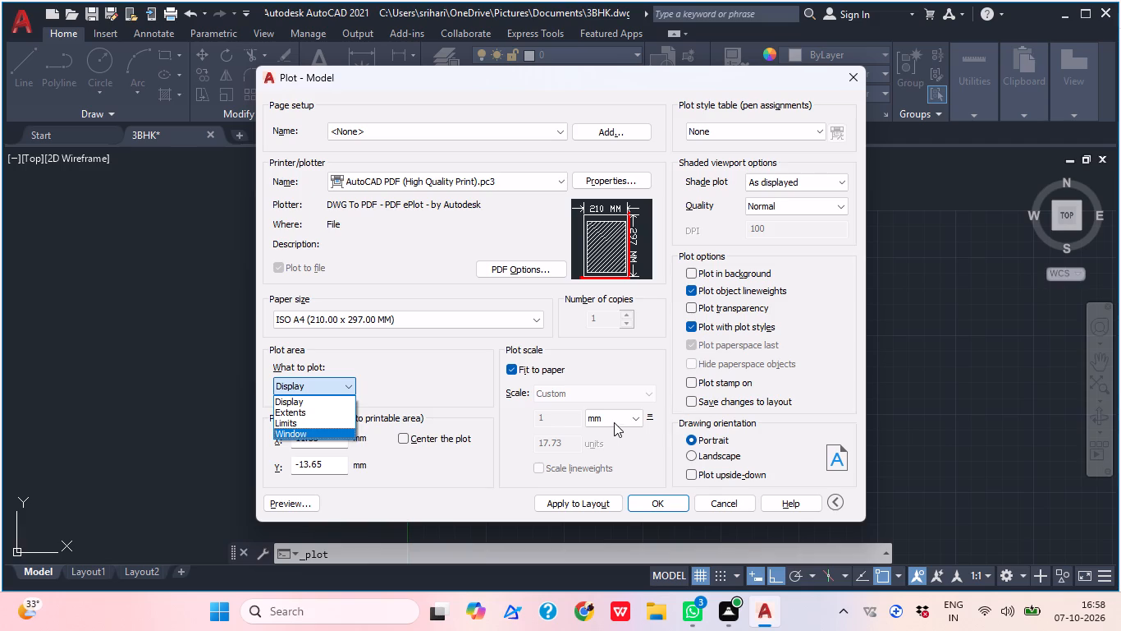
pyautogui.click(609, 423)
pyautogui.click(625, 426)
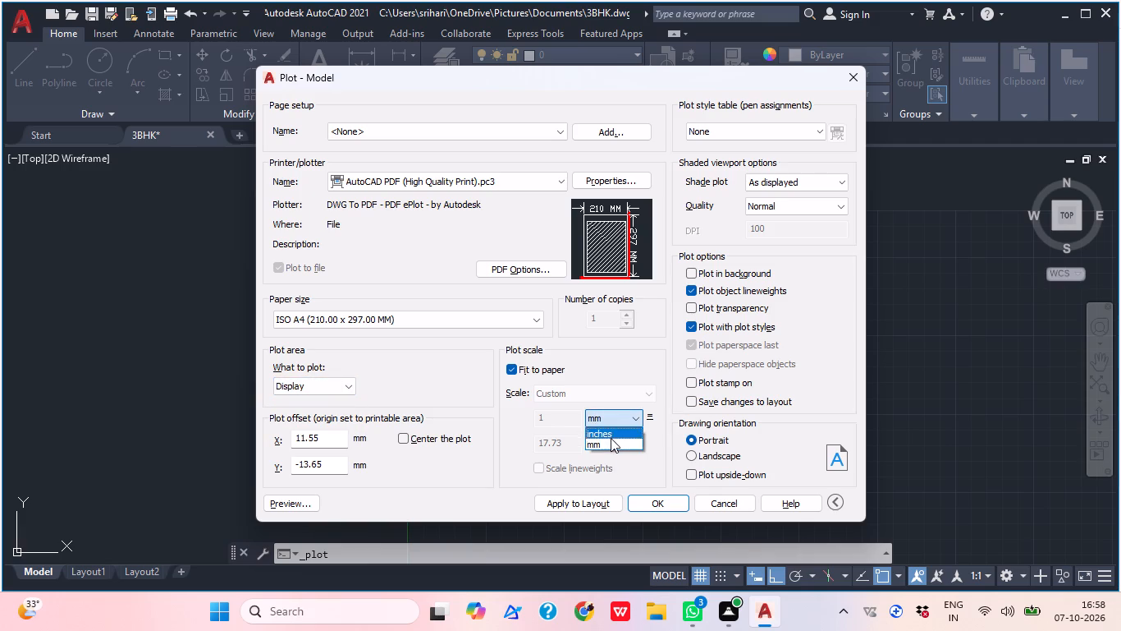
pyautogui.click(611, 437)
# Set the plot area to a window enclosing the whole floor plan and its title, with a margin around them.
pyautogui.click(348, 382)
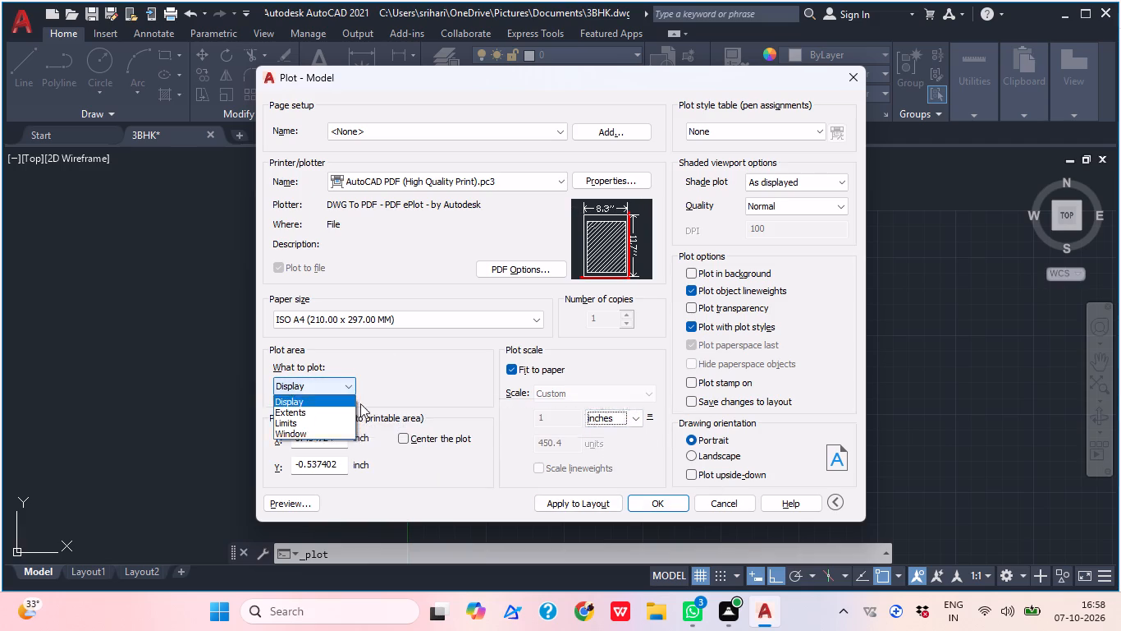
pyautogui.click(308, 434)
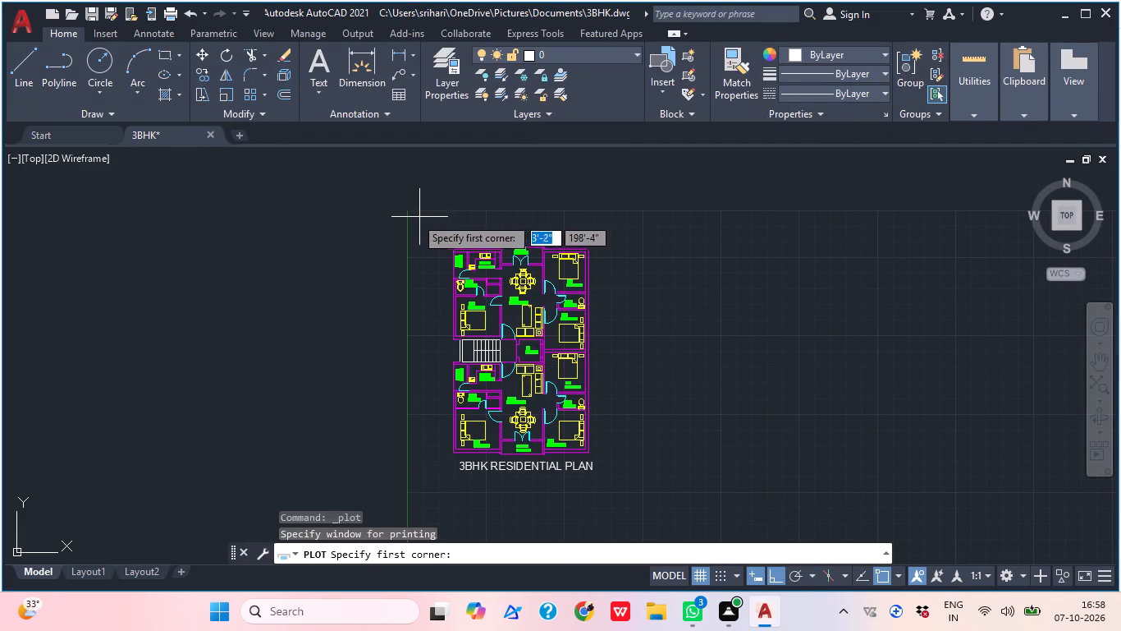
pyautogui.click(411, 217)
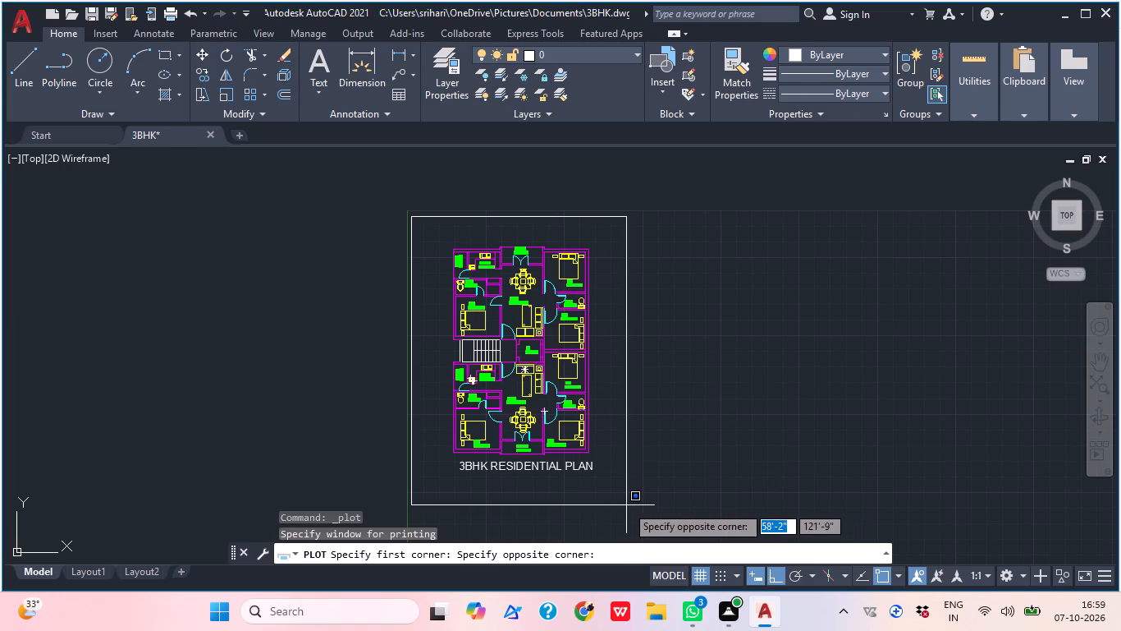
pyautogui.moveTo(553, 453); pyautogui.dragTo(451, 314, button='middle')
pyautogui.click(523, 388)
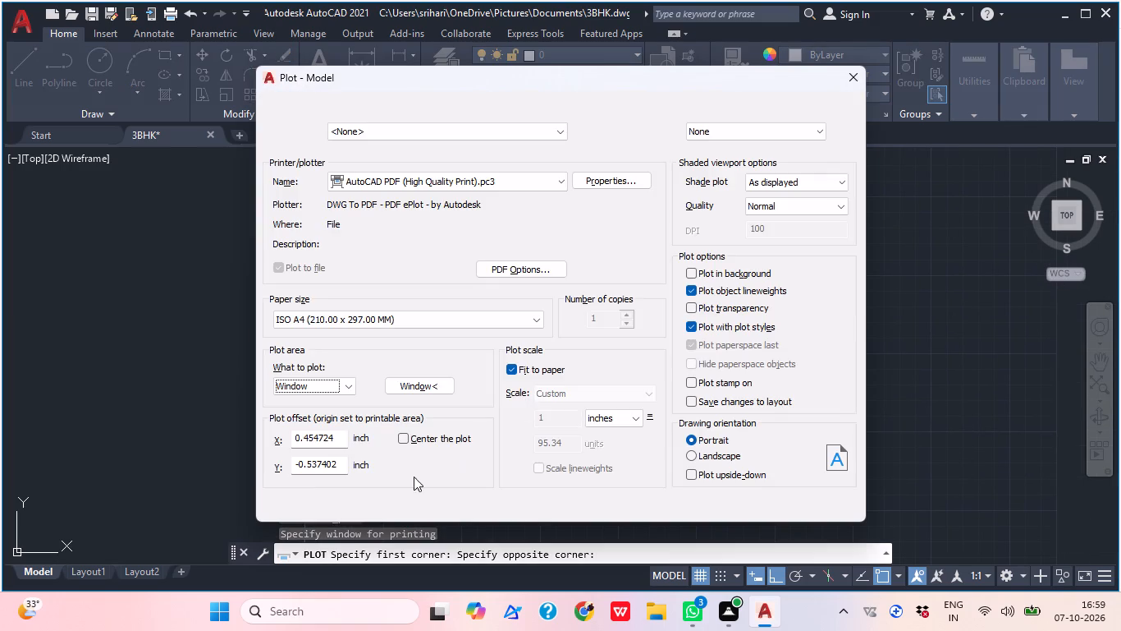
# Preview the plot and examine how the plan and title sit on the sheet.
pyautogui.click(288, 502)
pyautogui.moveTo(566, 424); pyautogui.dragTo(492, 426, button='middle')
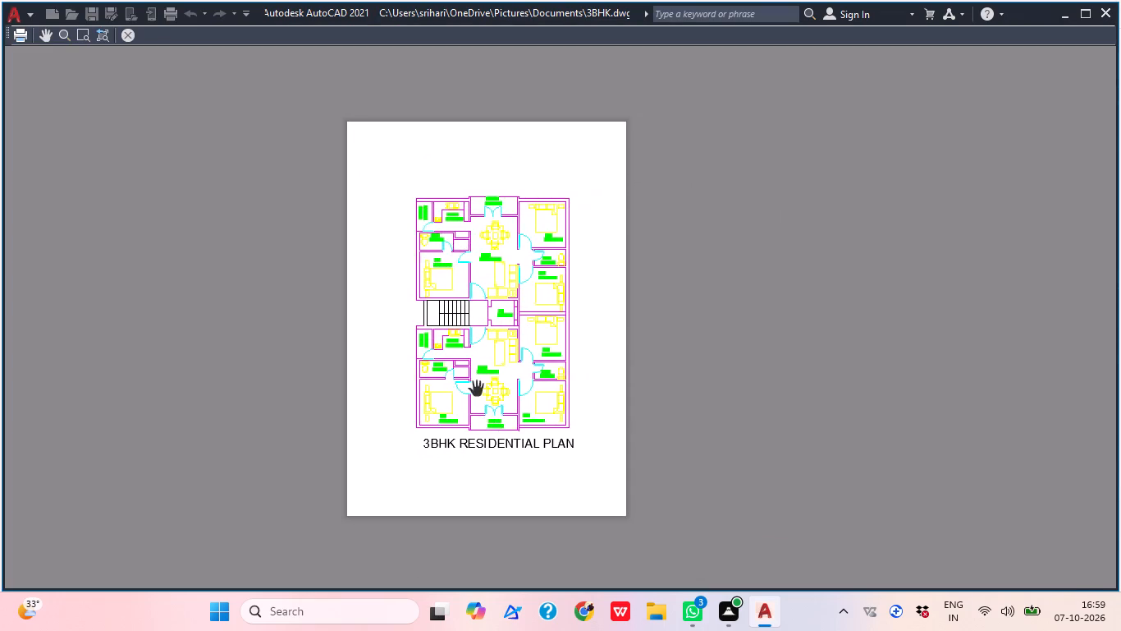
pyautogui.scroll(3, 477, 379)
pyautogui.scroll(-2, 503, 366)
pyautogui.moveTo(504, 371); pyautogui.dragTo(468, 431, button='middle')
pyautogui.scroll(-1, 468, 431)
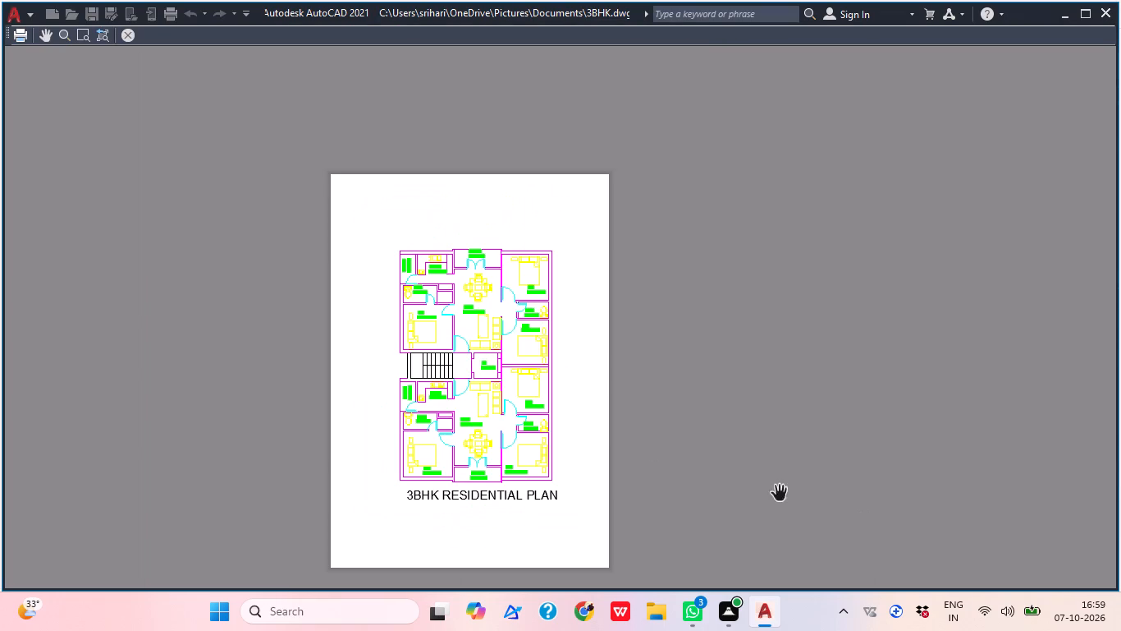
pyautogui.click(126, 39)
# Plot the drawing to the PDF file 3BHK-Model.pdf in the AUTO CADD folder.
pyautogui.click(664, 500)
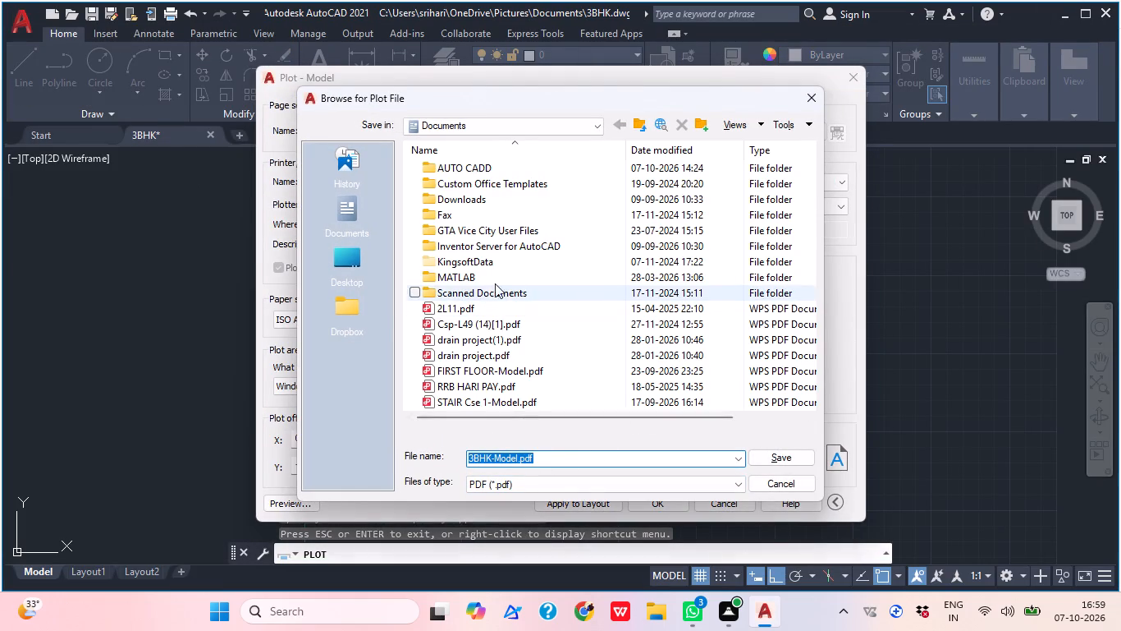
pyautogui.scroll(-2, 500, 280)
pyautogui.scroll(6, 493, 217)
pyautogui.click(489, 173)
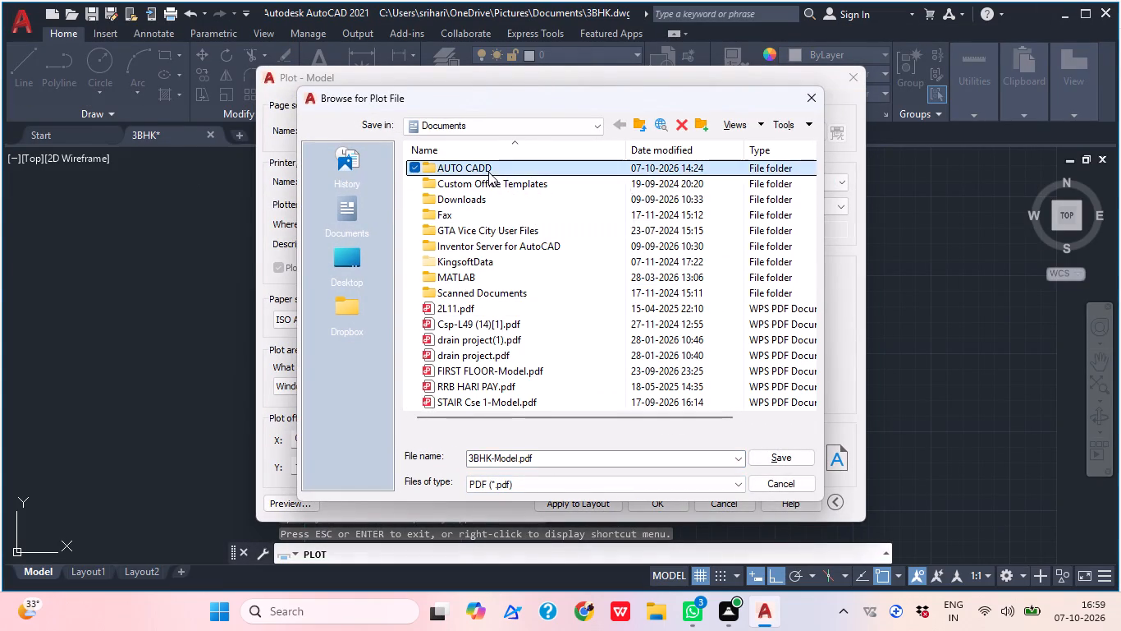
pyautogui.click(487, 172)
pyautogui.click(794, 453)
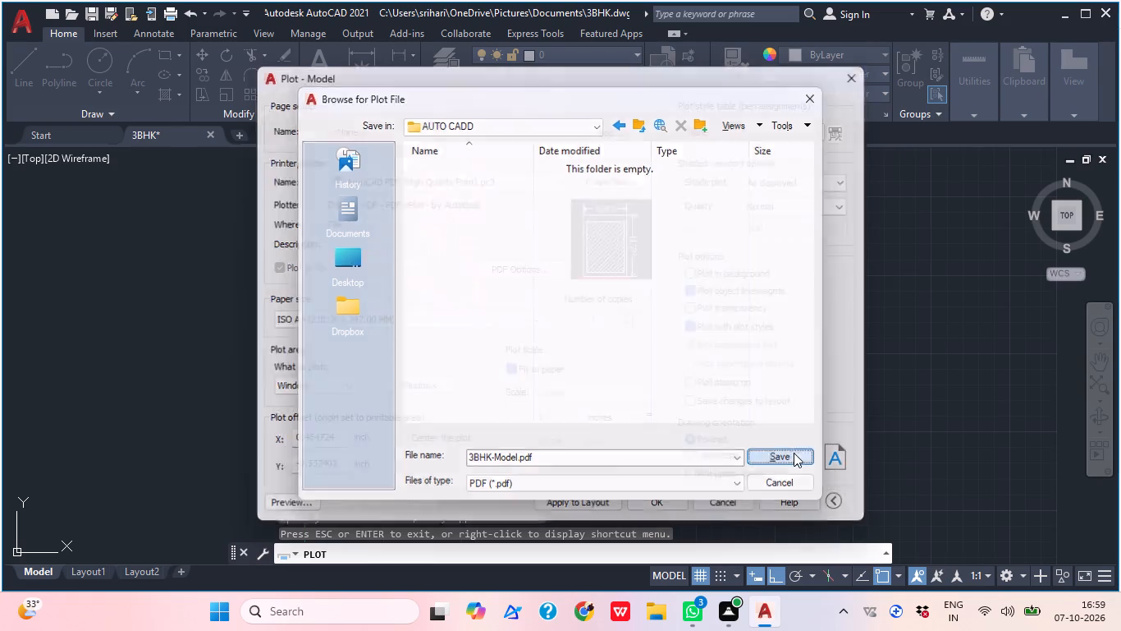